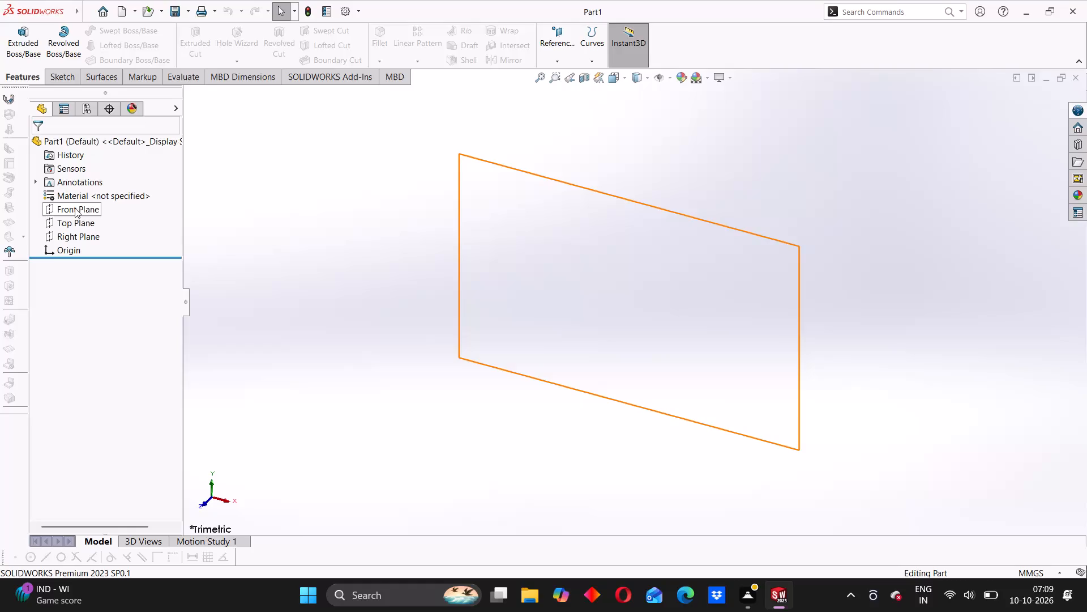
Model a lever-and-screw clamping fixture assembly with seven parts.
Start a new sketch on the Front Plane.
click(75, 208)
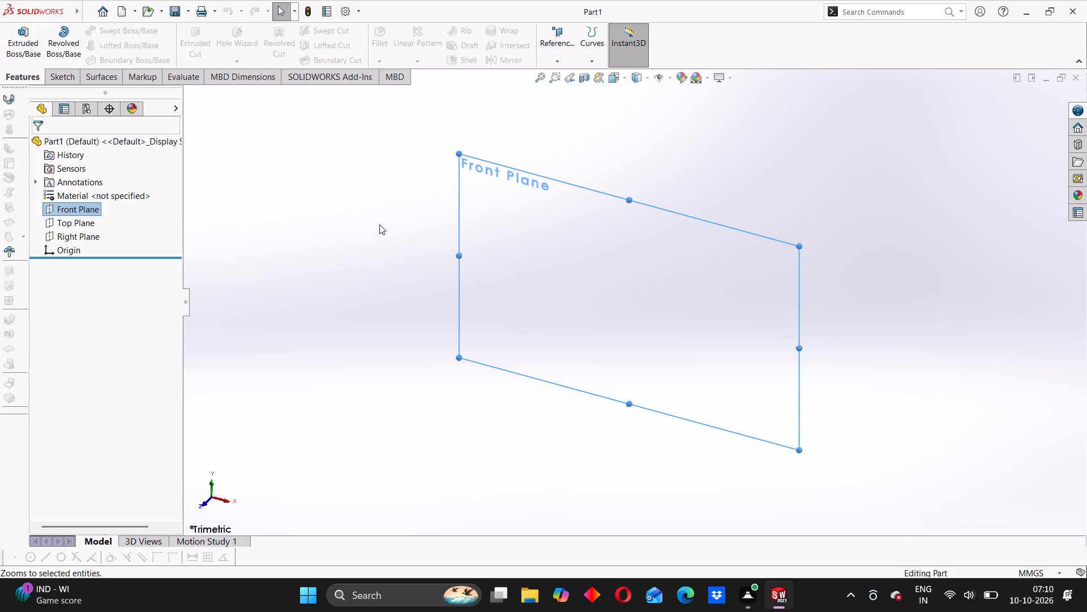
click(85, 209)
click(99, 189)
click(169, 225)
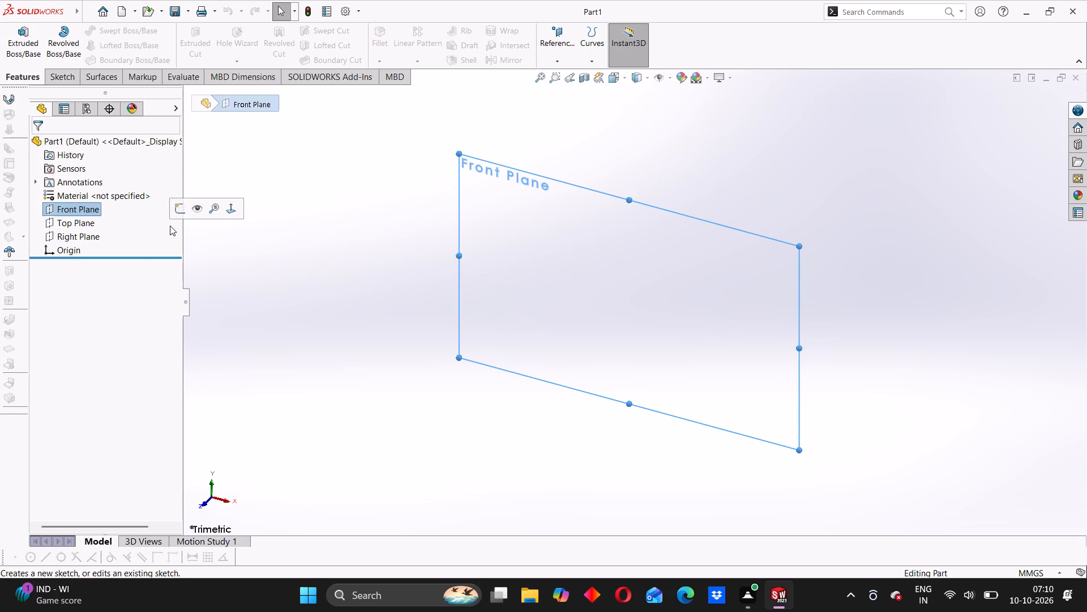
click(174, 210)
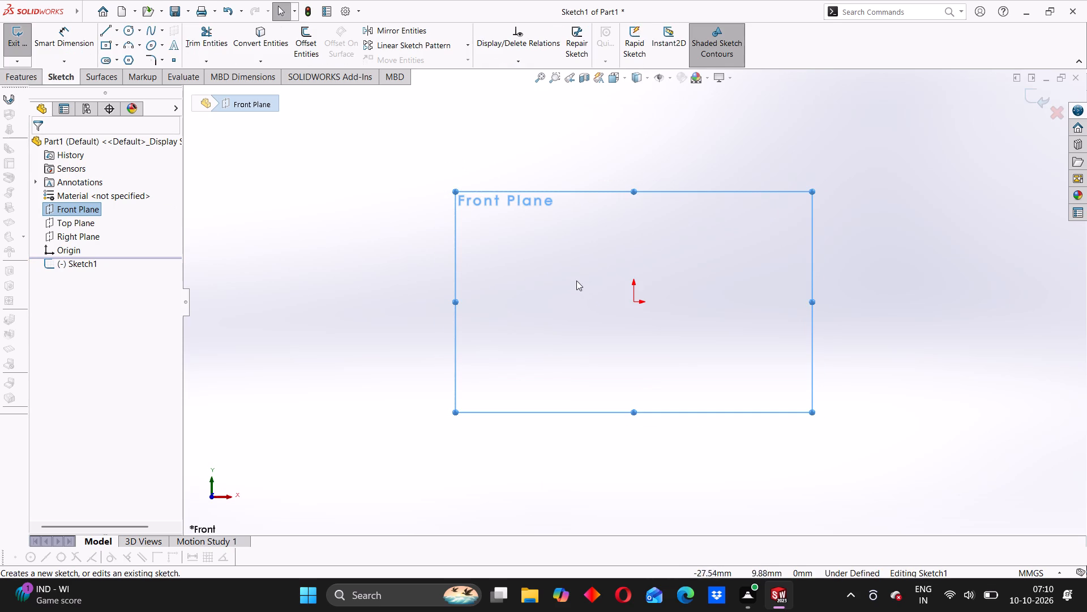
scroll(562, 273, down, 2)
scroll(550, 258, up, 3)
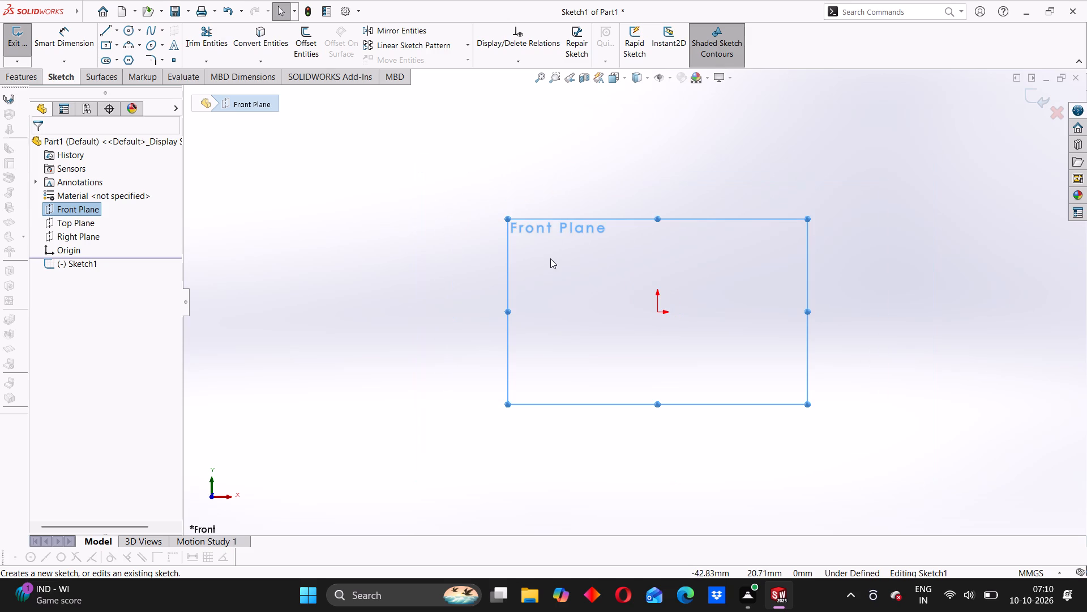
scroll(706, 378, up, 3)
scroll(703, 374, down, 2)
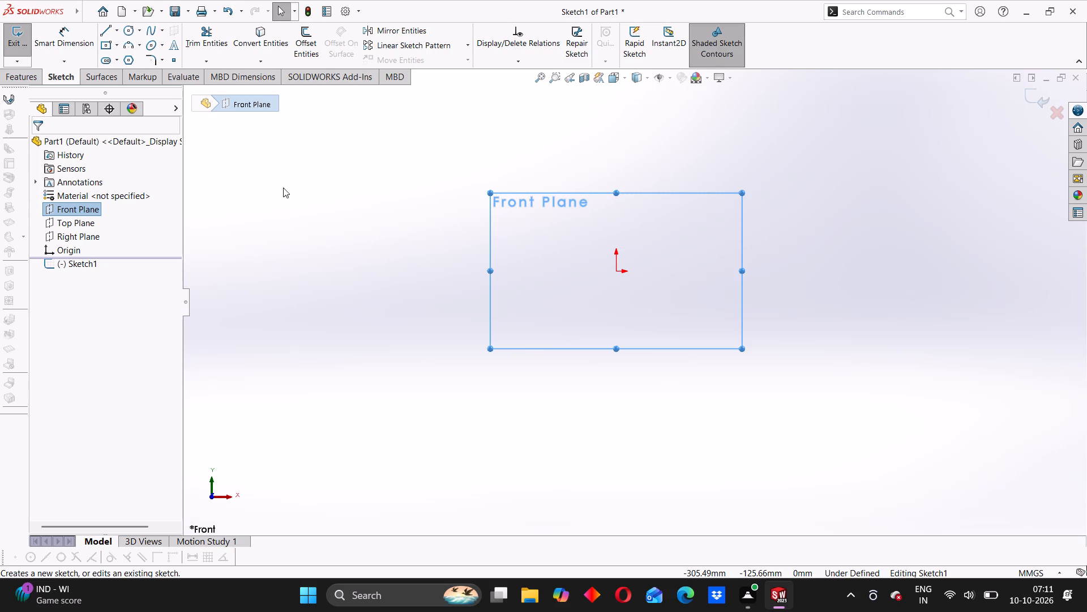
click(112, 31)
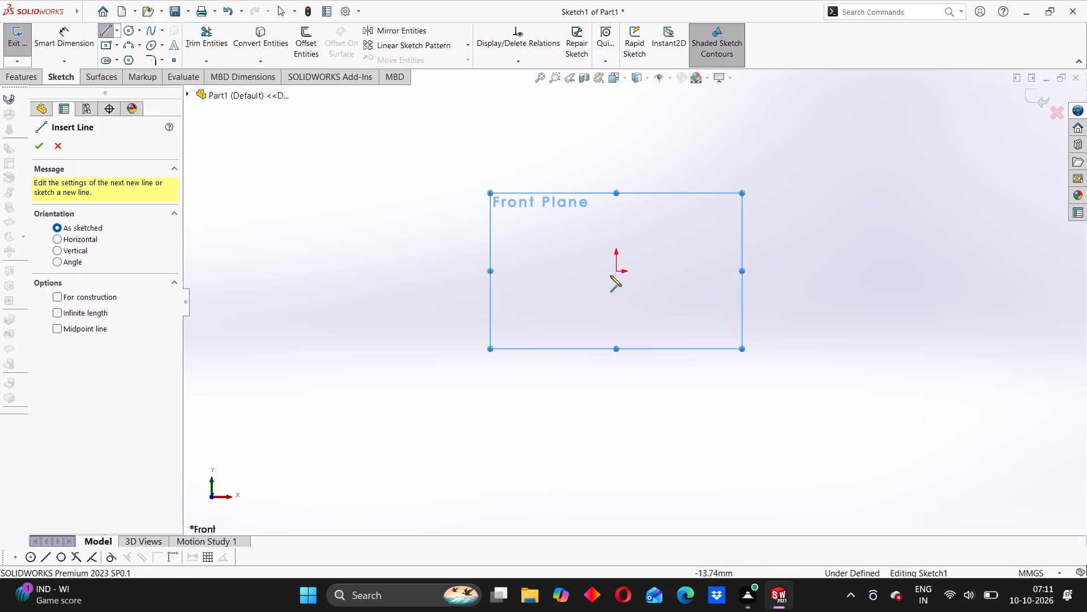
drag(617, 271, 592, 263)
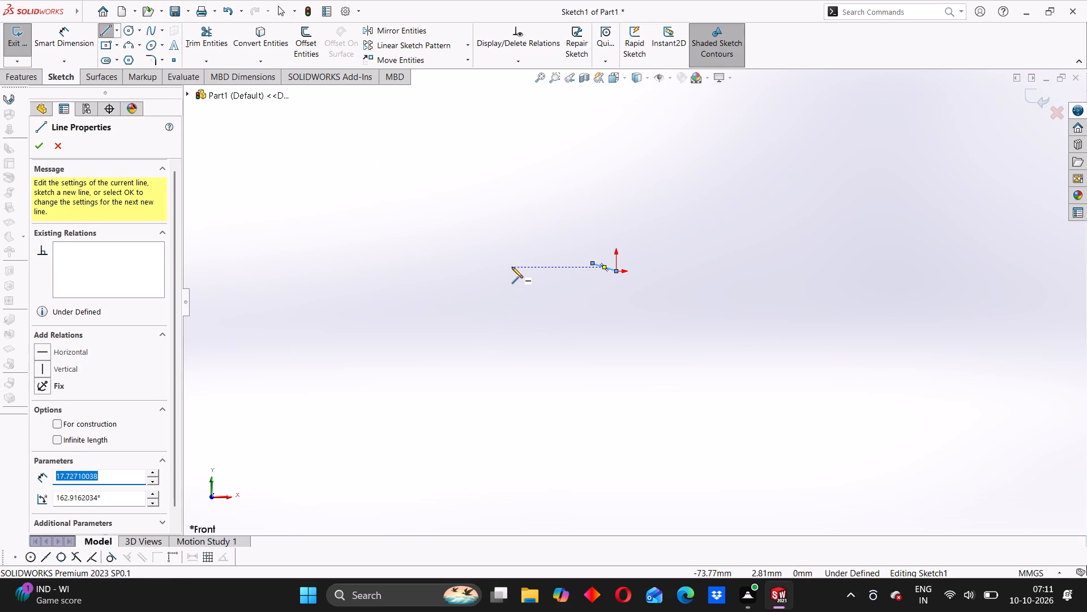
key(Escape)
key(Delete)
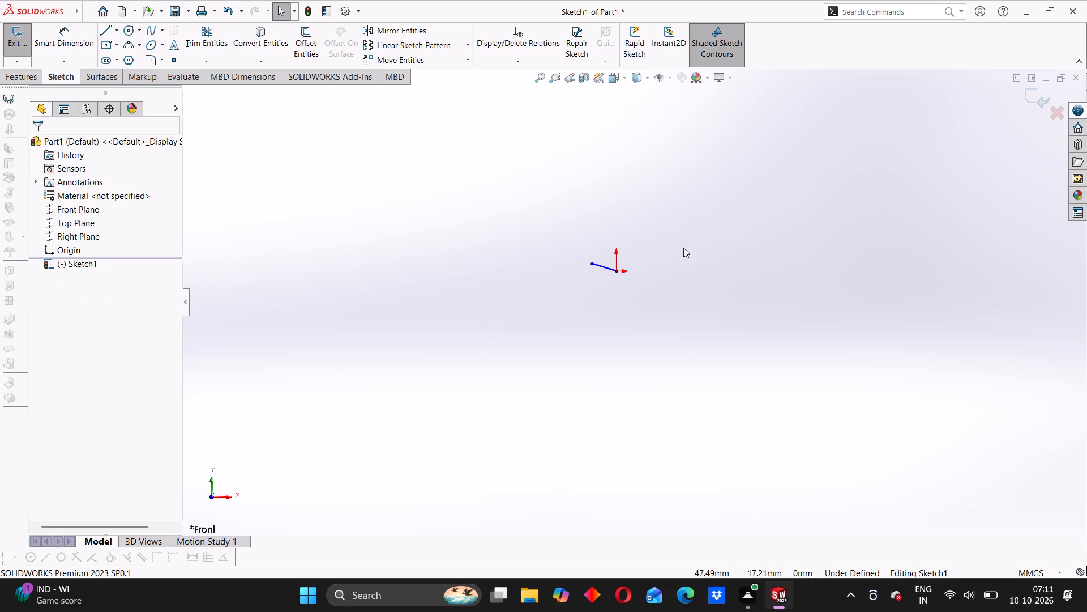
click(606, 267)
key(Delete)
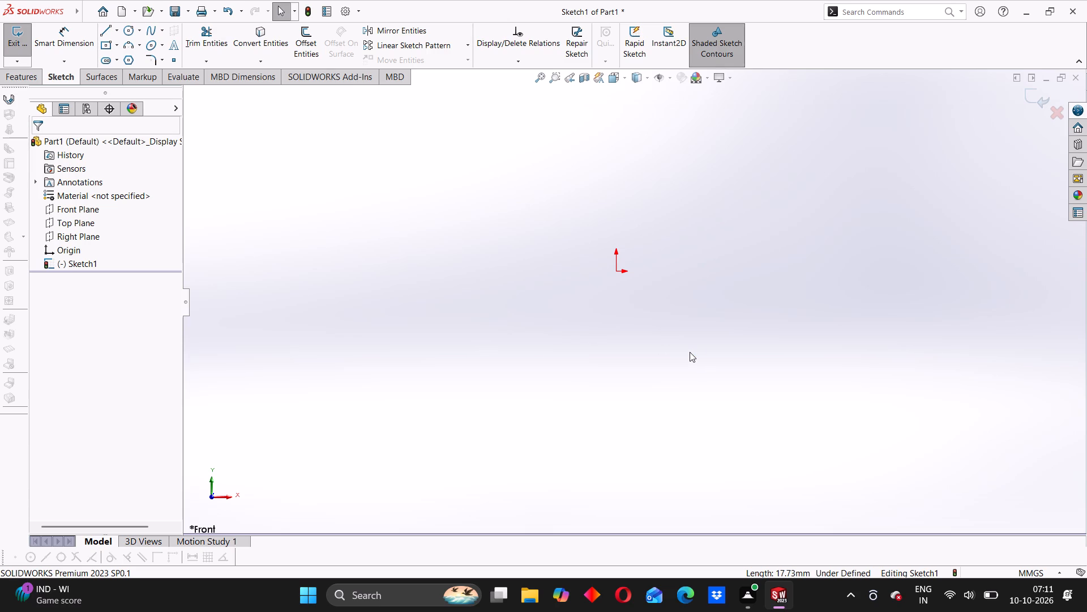
Sketch a circle centred on the origin and dimension its diameter to 80 mm.
click(121, 22)
click(122, 30)
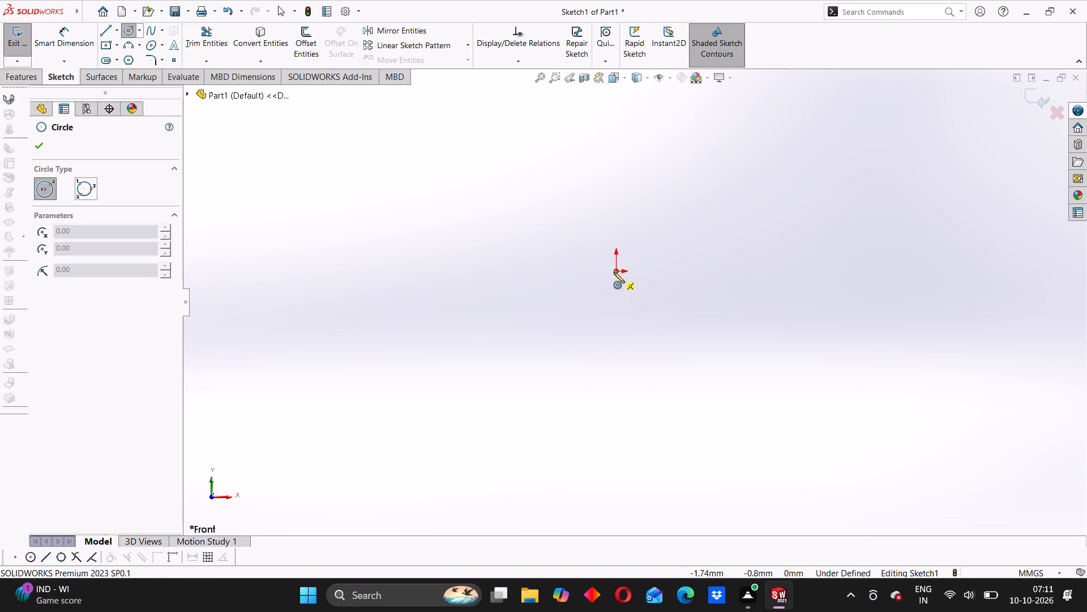
click(614, 272)
click(701, 202)
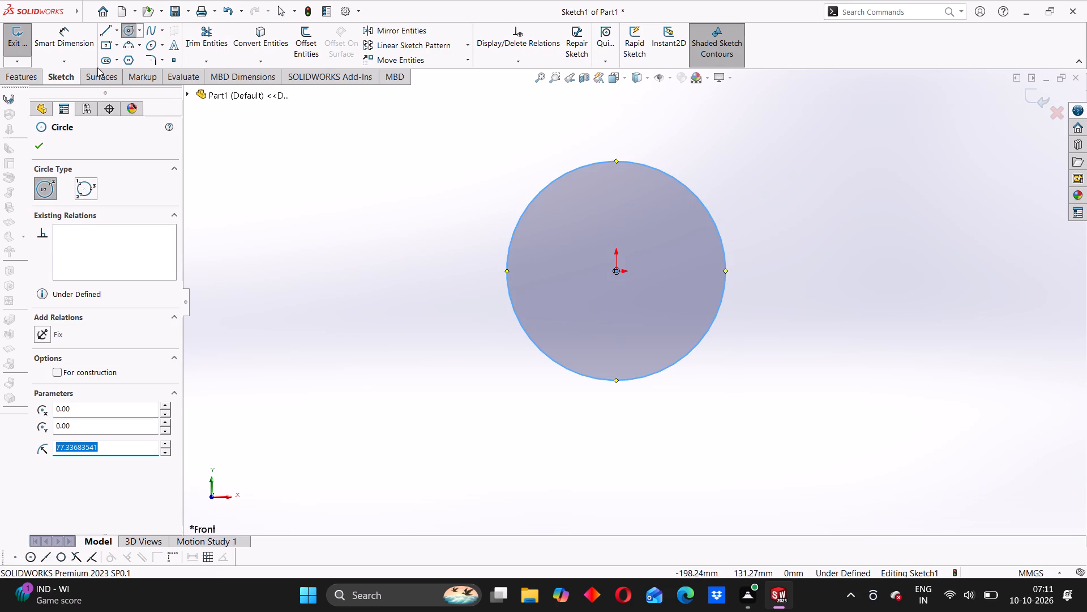
click(86, 42)
click(553, 178)
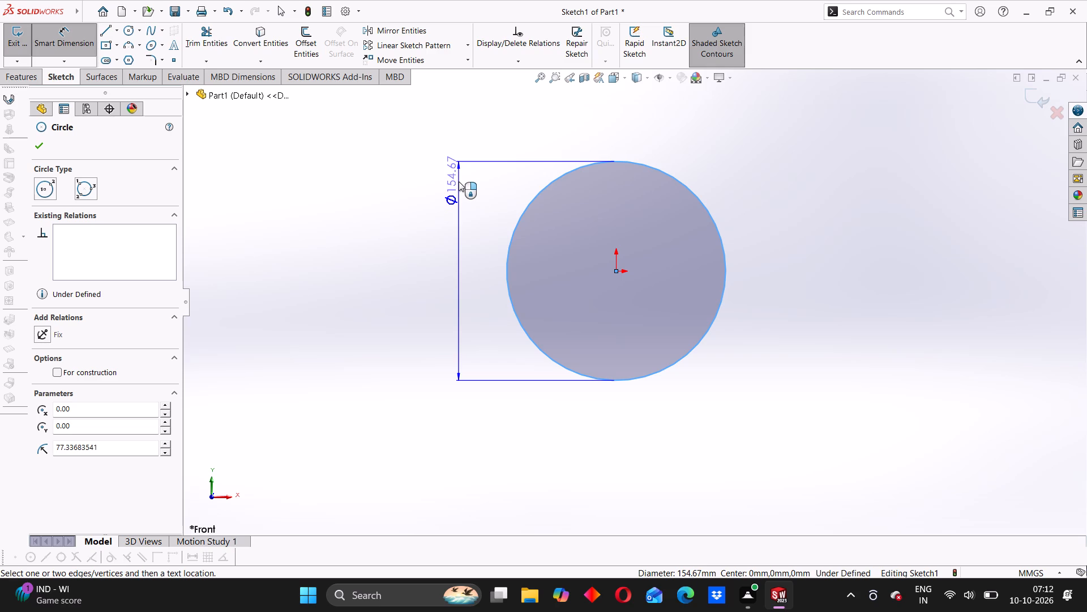
click(482, 190)
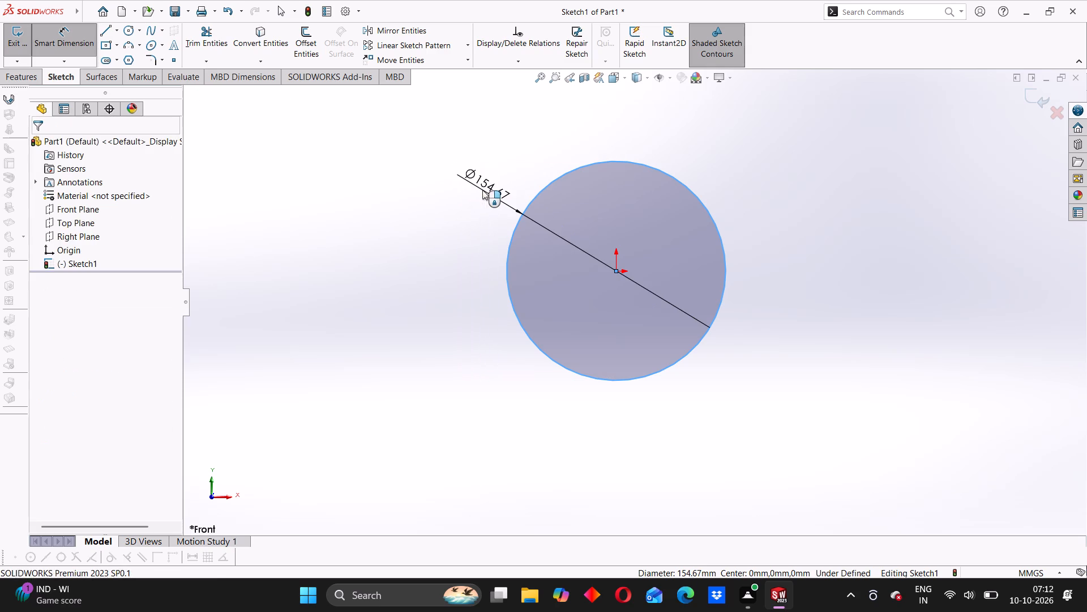
text(80)
key(Return)
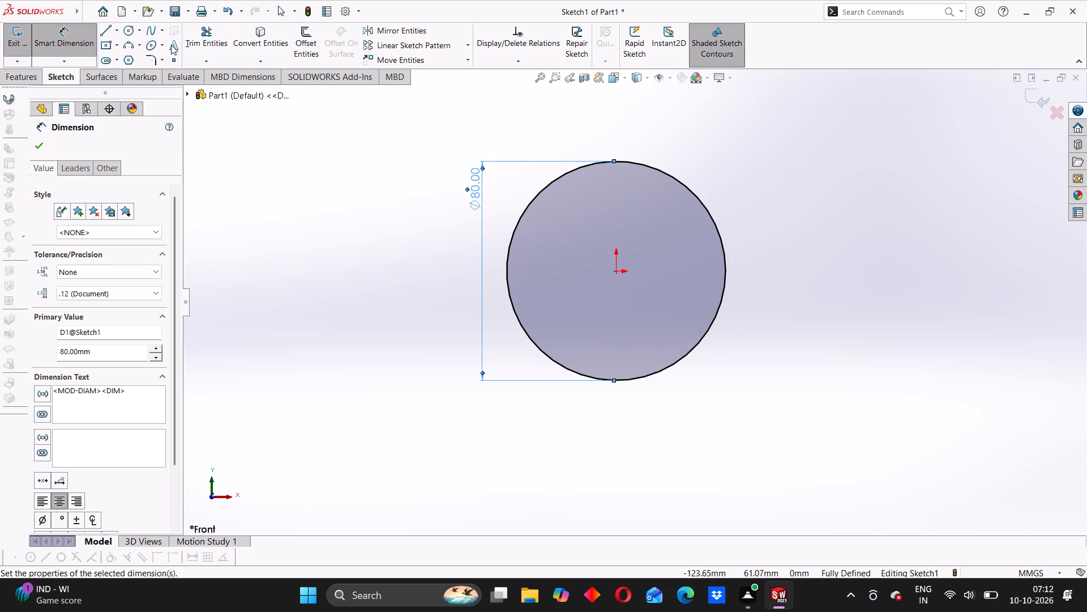
click(76, 37)
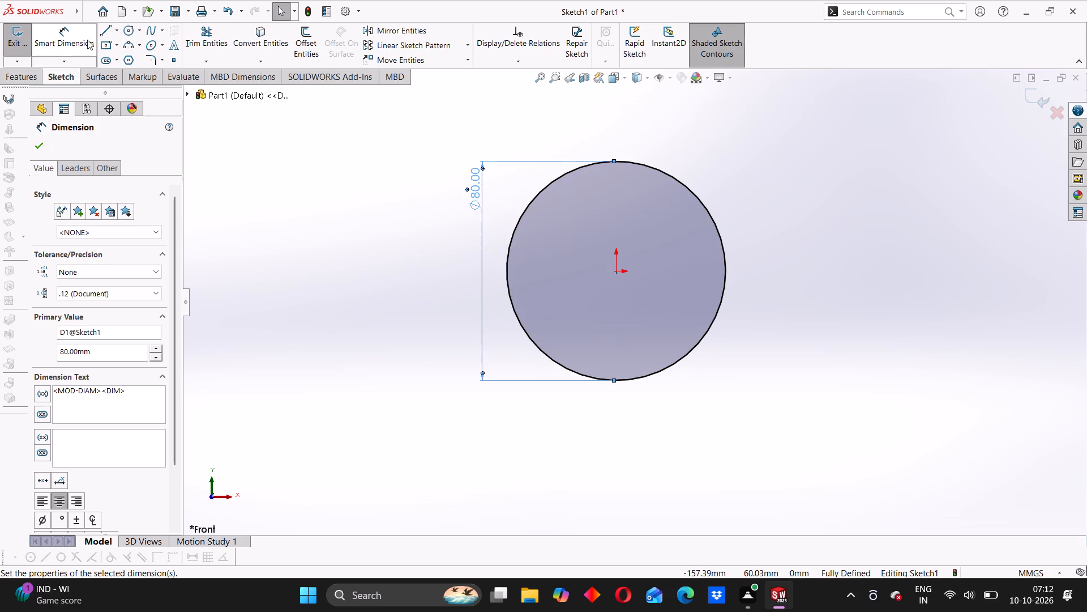
Sketch a centre rectangle on the origin and dimension it 90 mm wide by 40 mm high.
click(109, 52)
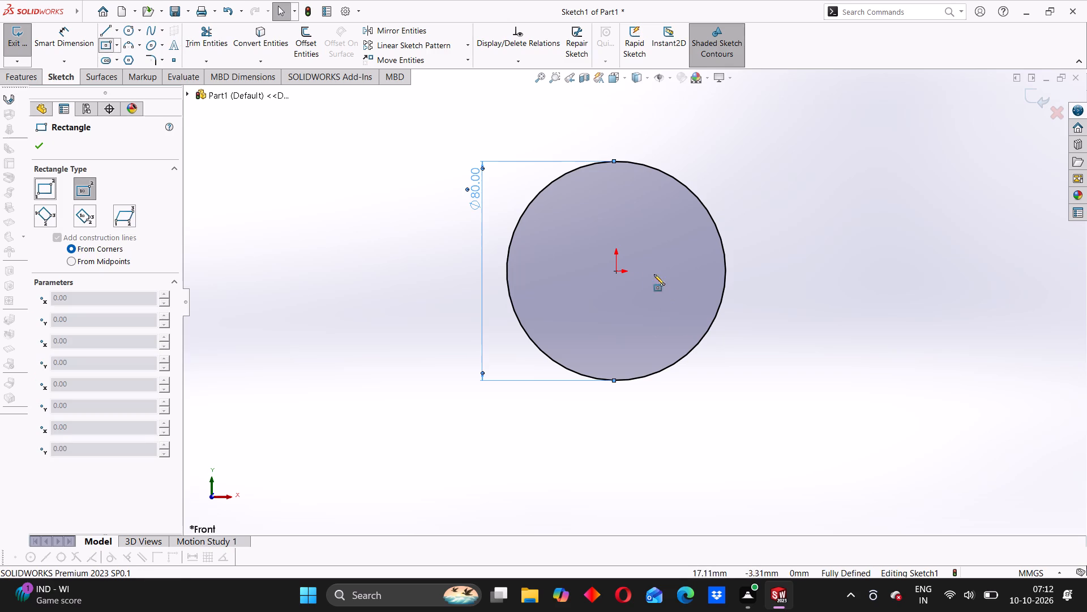
click(615, 270)
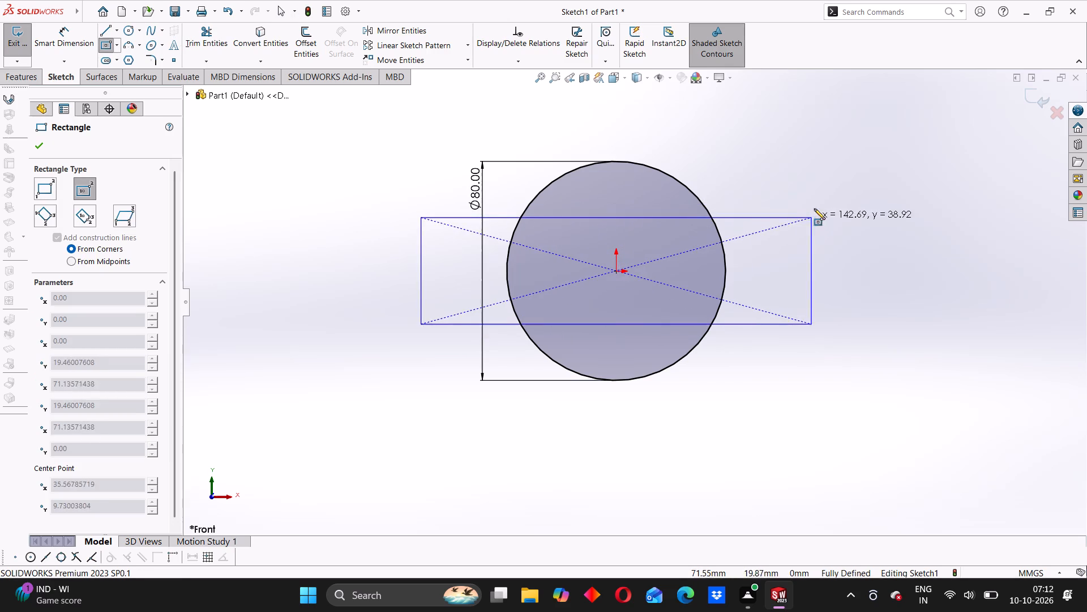
click(817, 200)
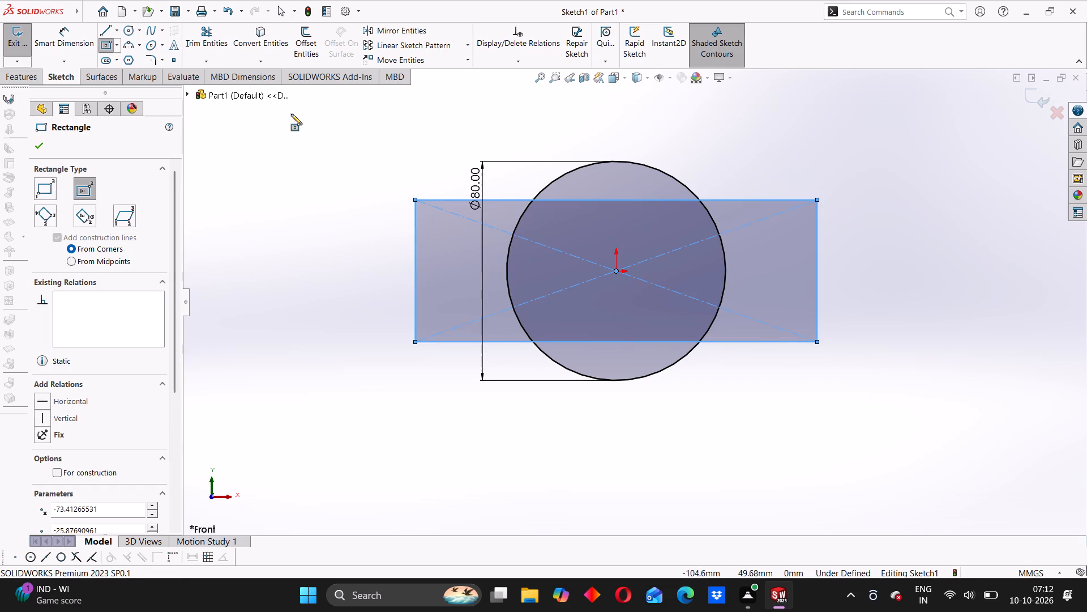
click(80, 41)
click(602, 201)
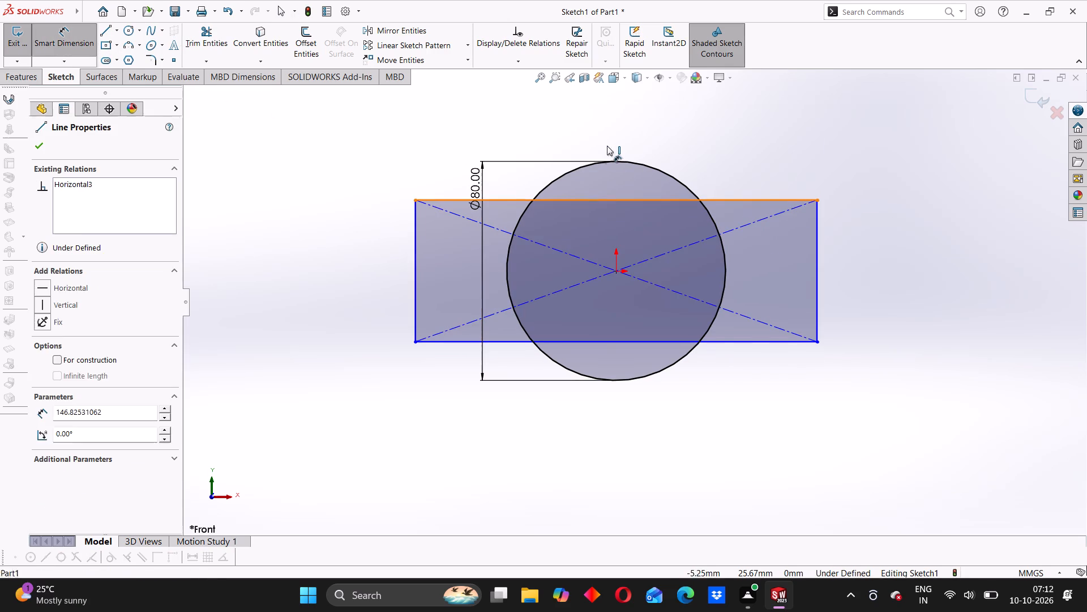
click(607, 132)
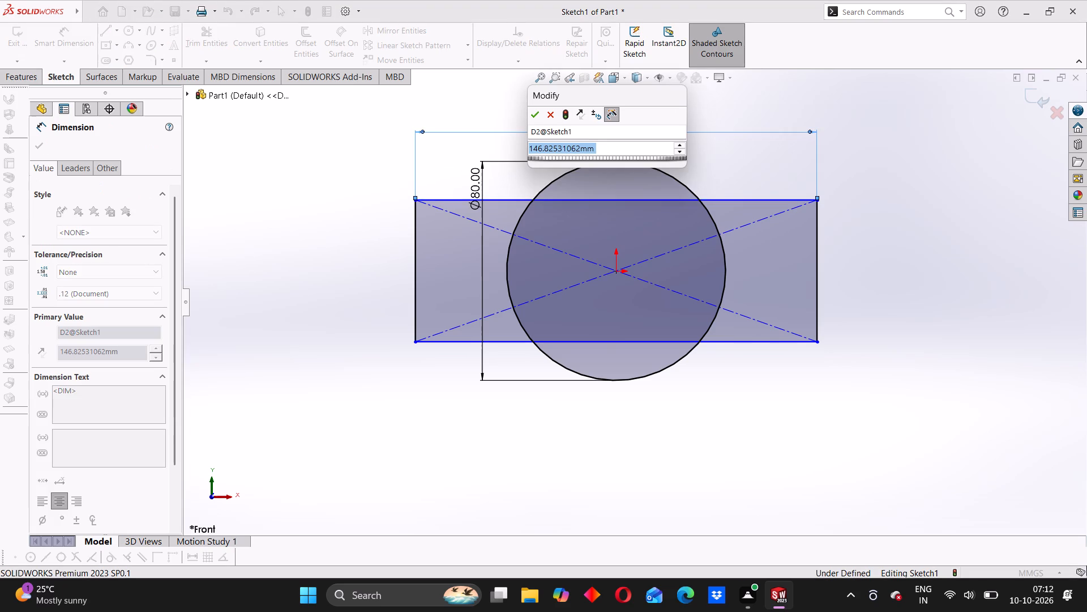
text(90)
key(Return)
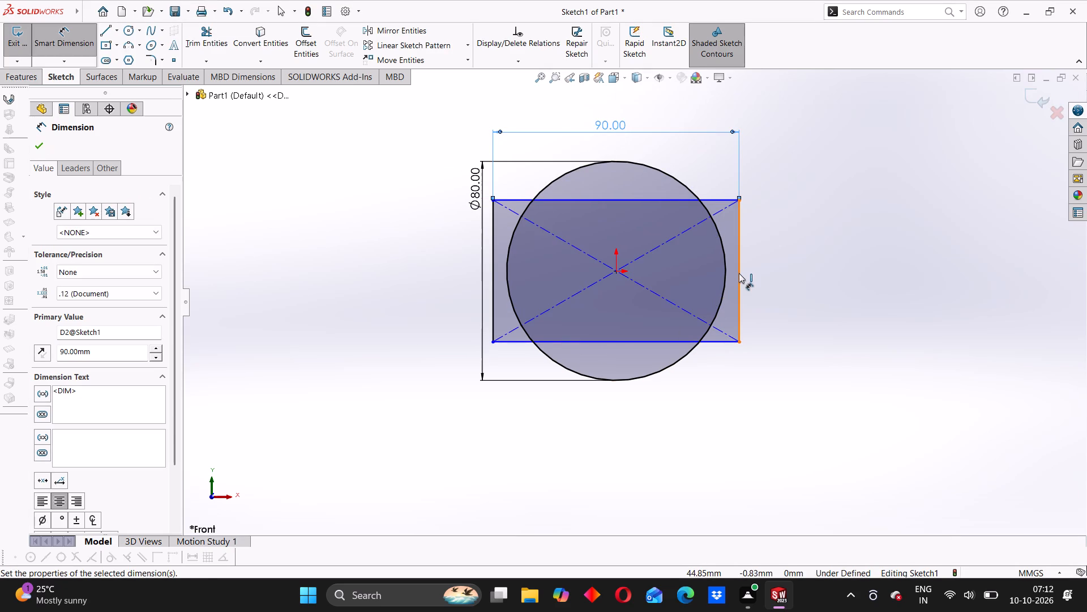
click(739, 273)
click(769, 269)
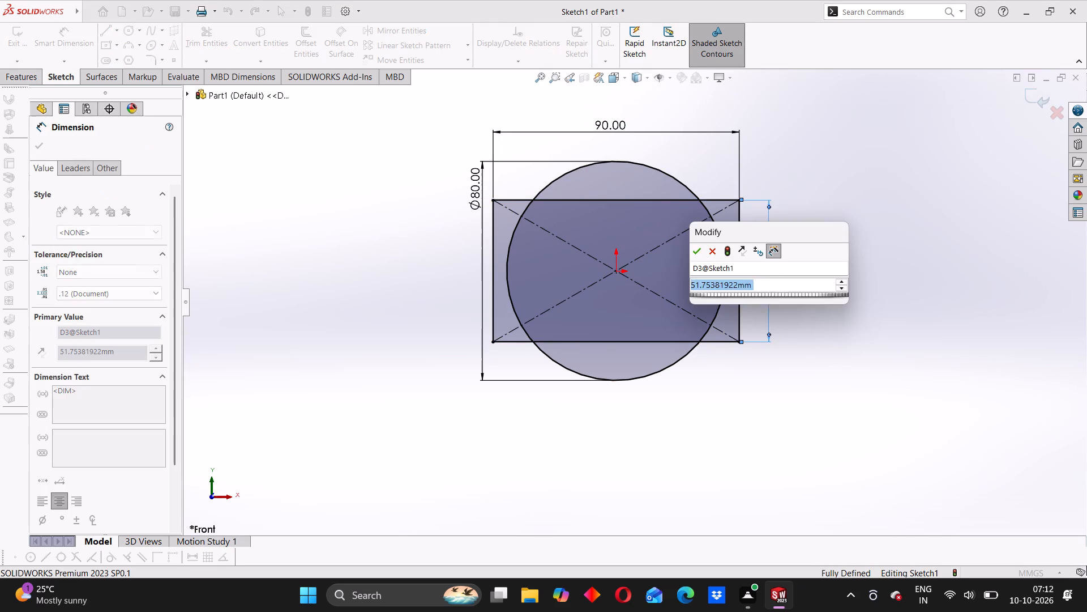
key(4)
key(0)
key(Return)
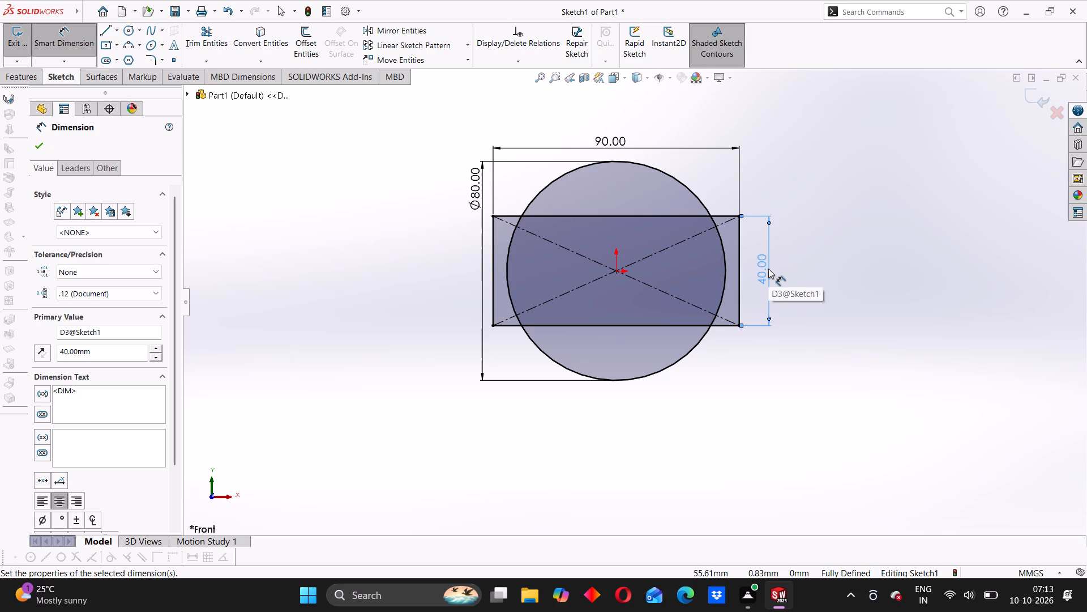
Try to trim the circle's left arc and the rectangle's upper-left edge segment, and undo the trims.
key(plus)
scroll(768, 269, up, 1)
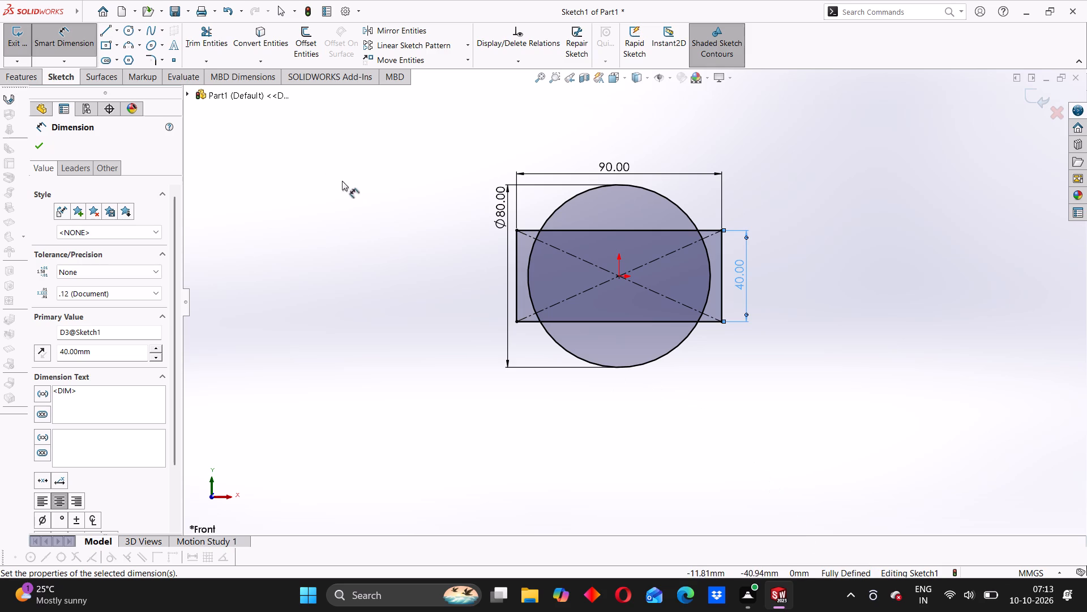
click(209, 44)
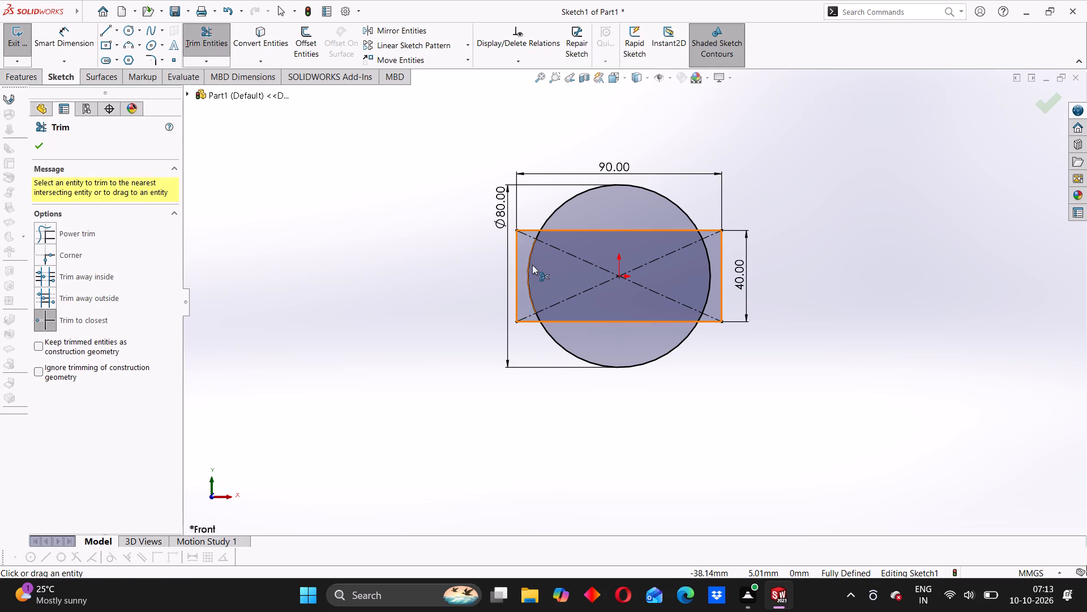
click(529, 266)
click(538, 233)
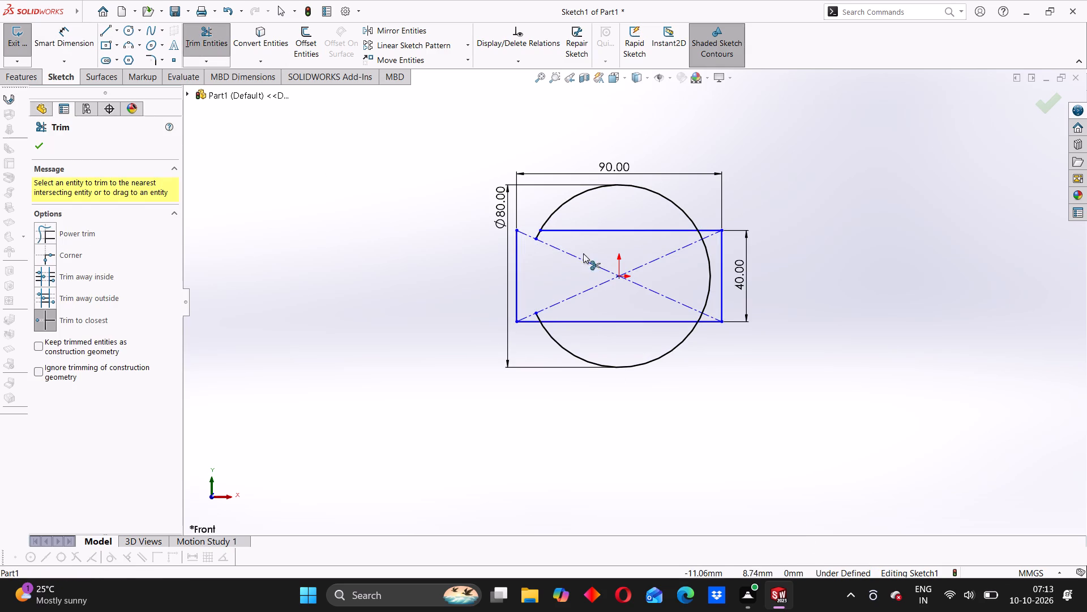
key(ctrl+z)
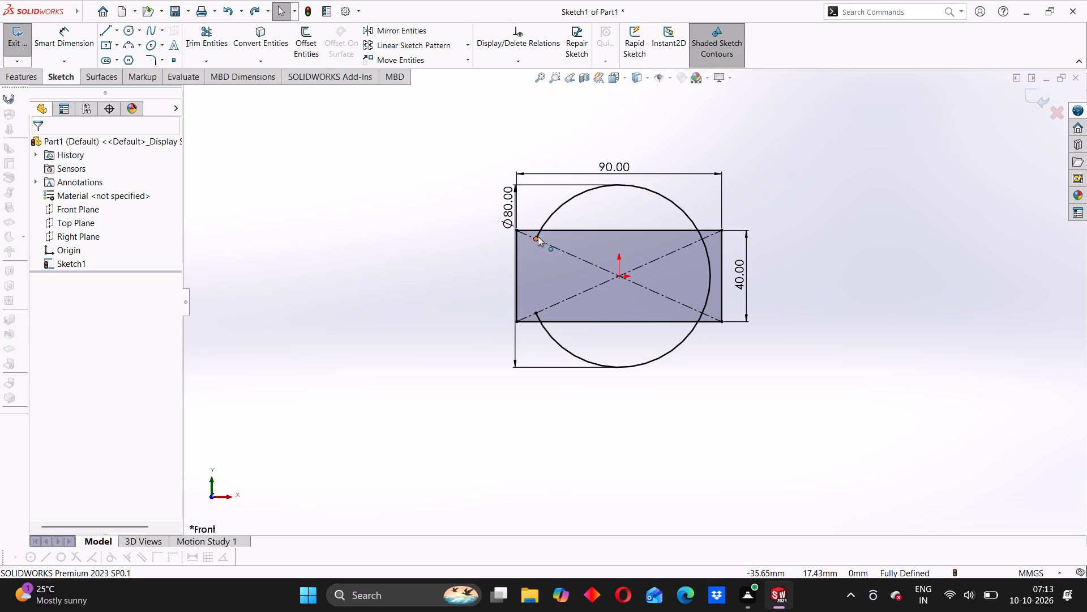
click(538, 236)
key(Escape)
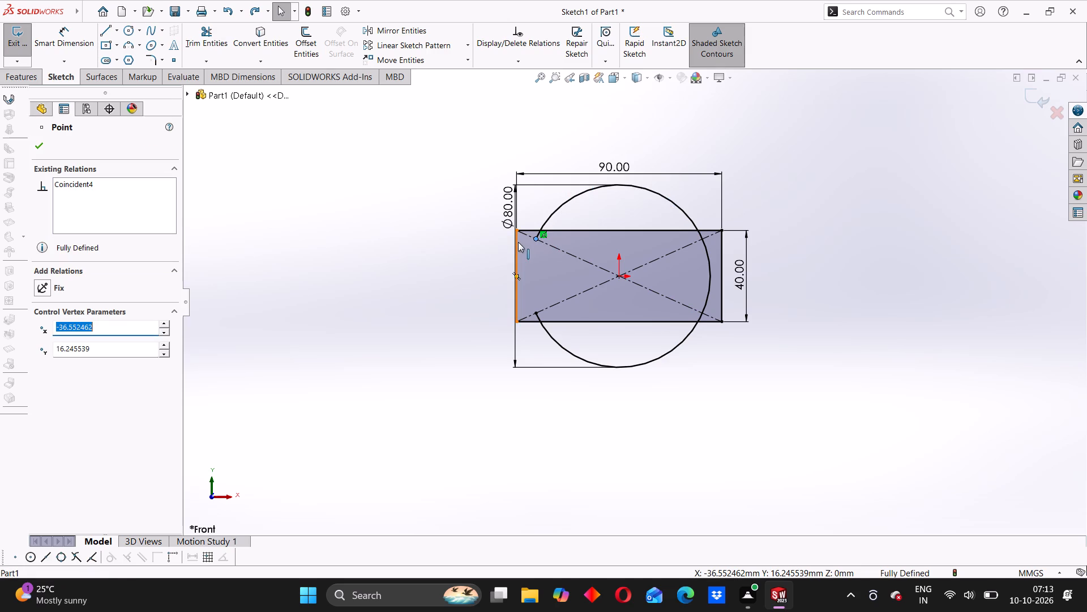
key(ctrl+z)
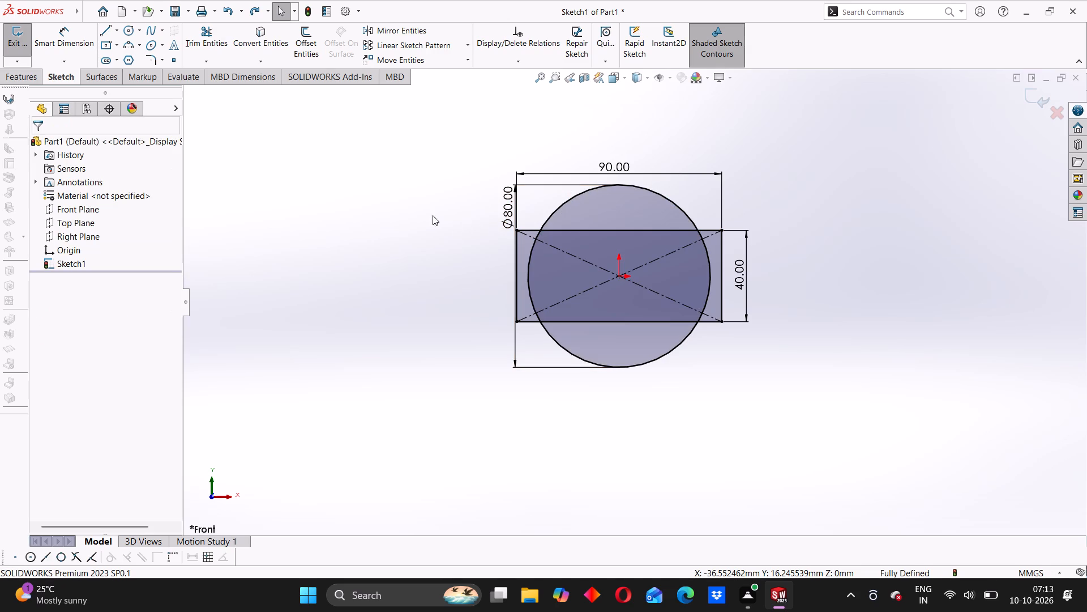
Trim away all circle arc segments inside the rectangle on both its left and right sides.
click(209, 32)
scroll(542, 283, down, 3)
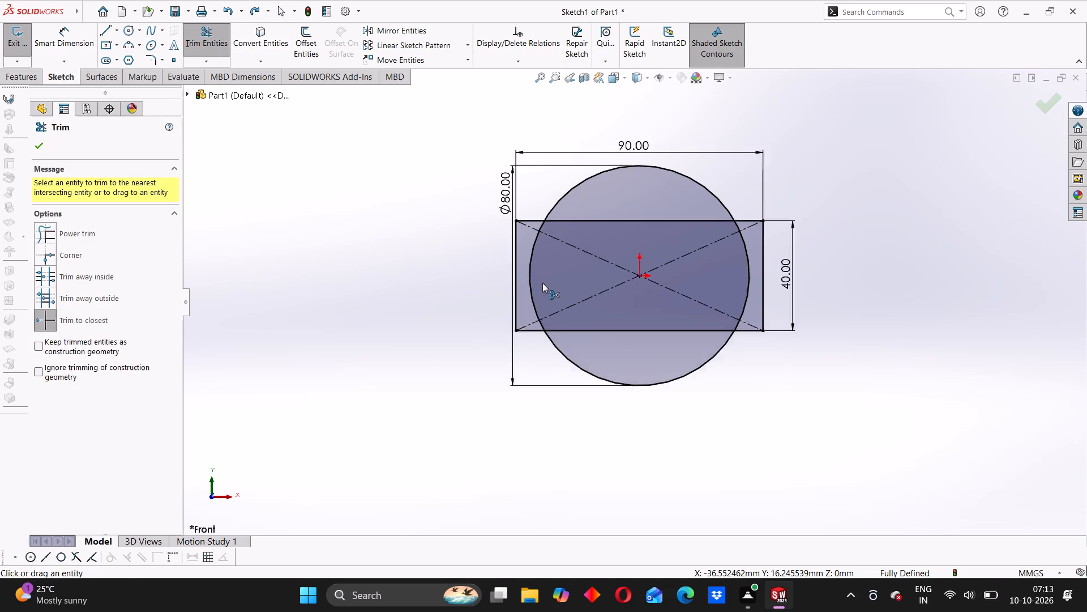
scroll(542, 283, down, 1)
click(557, 185)
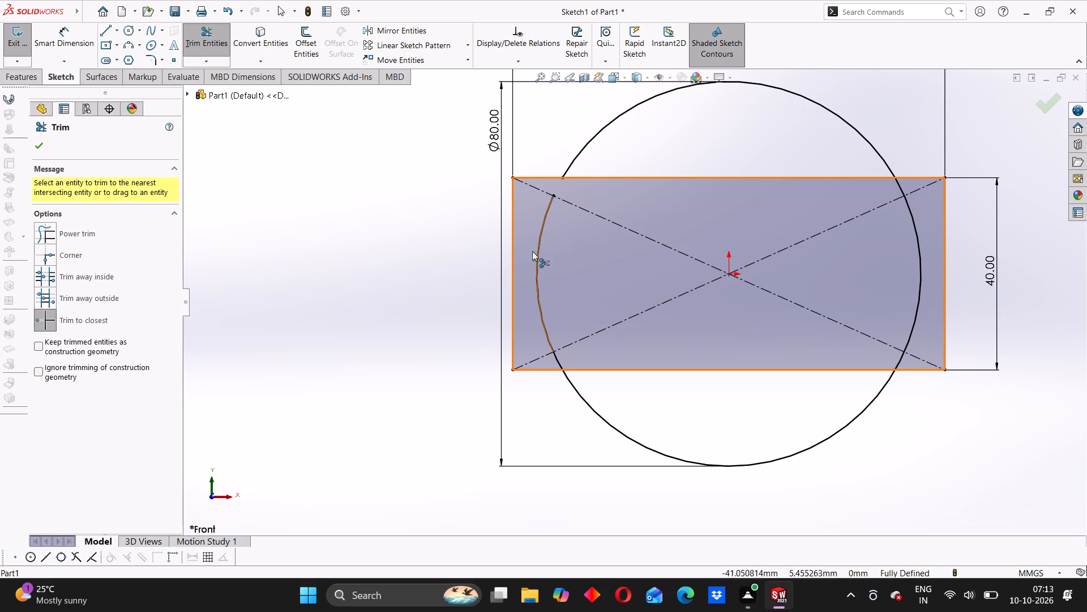
click(538, 265)
click(556, 361)
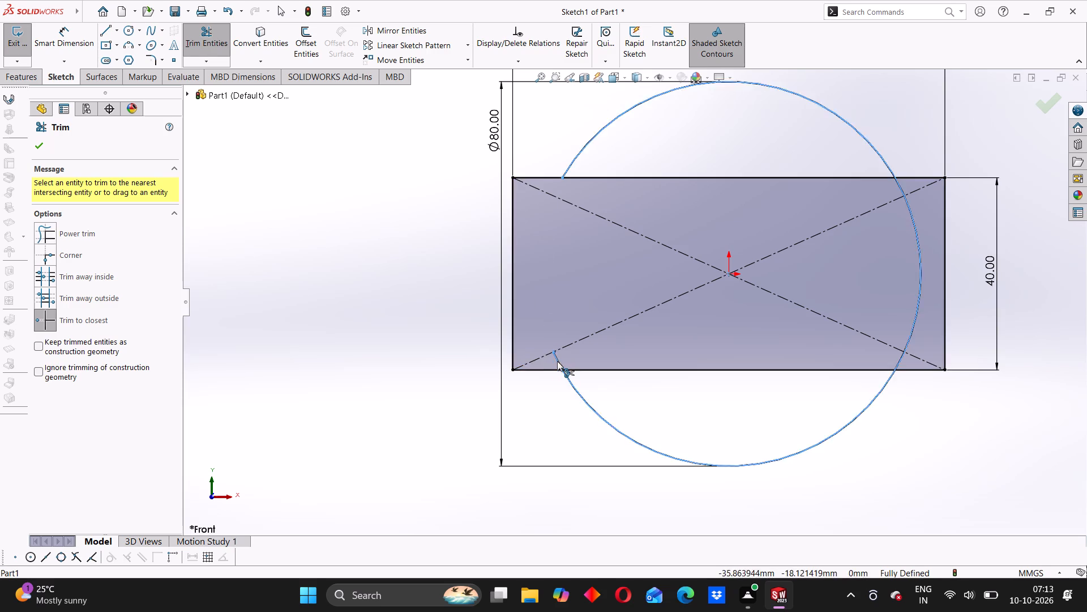
click(898, 364)
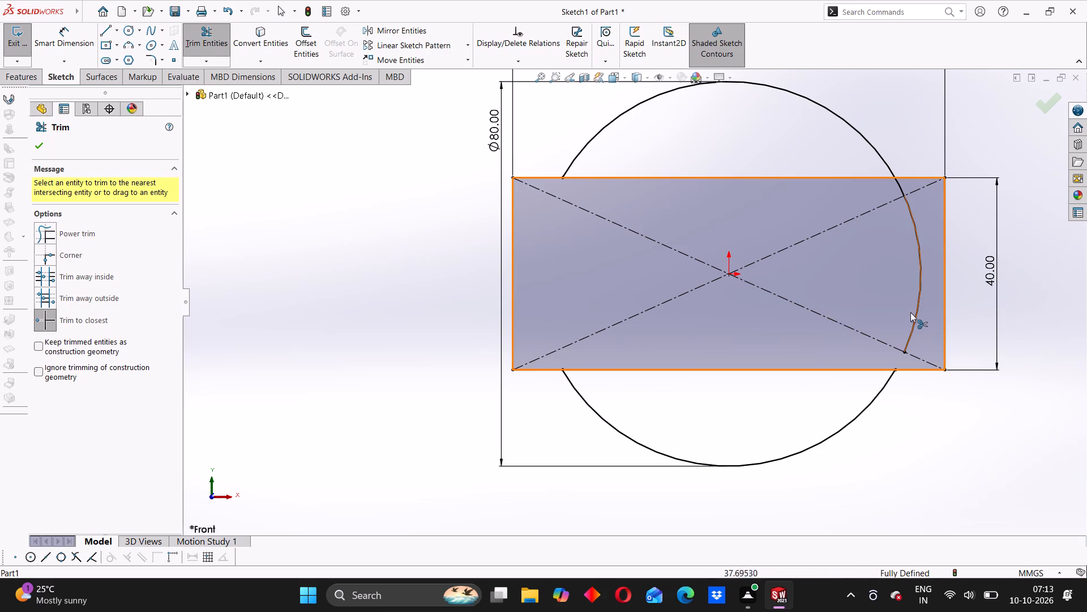
click(916, 306)
click(898, 184)
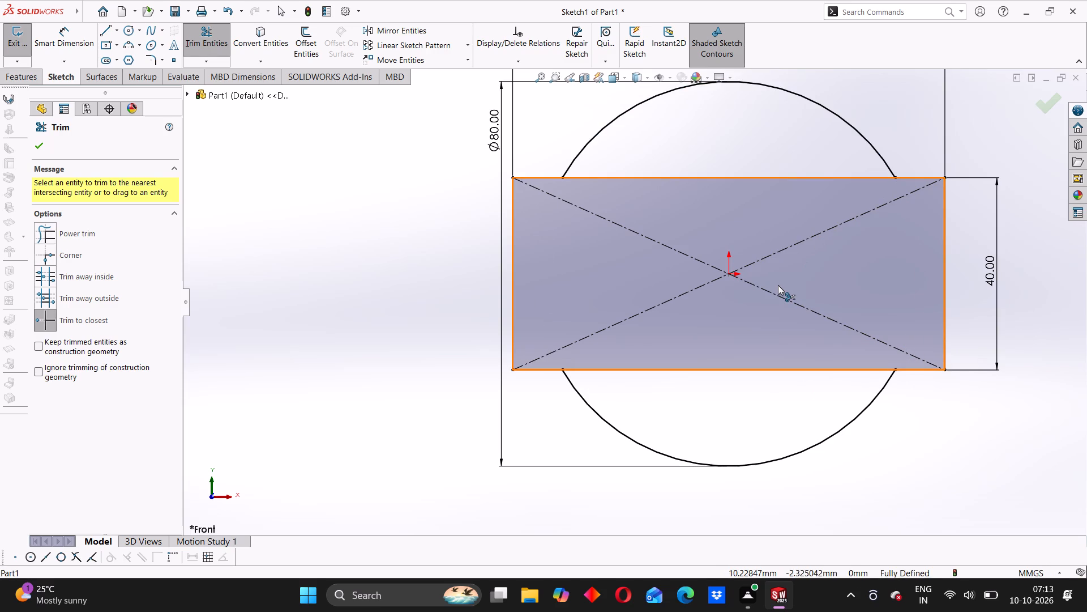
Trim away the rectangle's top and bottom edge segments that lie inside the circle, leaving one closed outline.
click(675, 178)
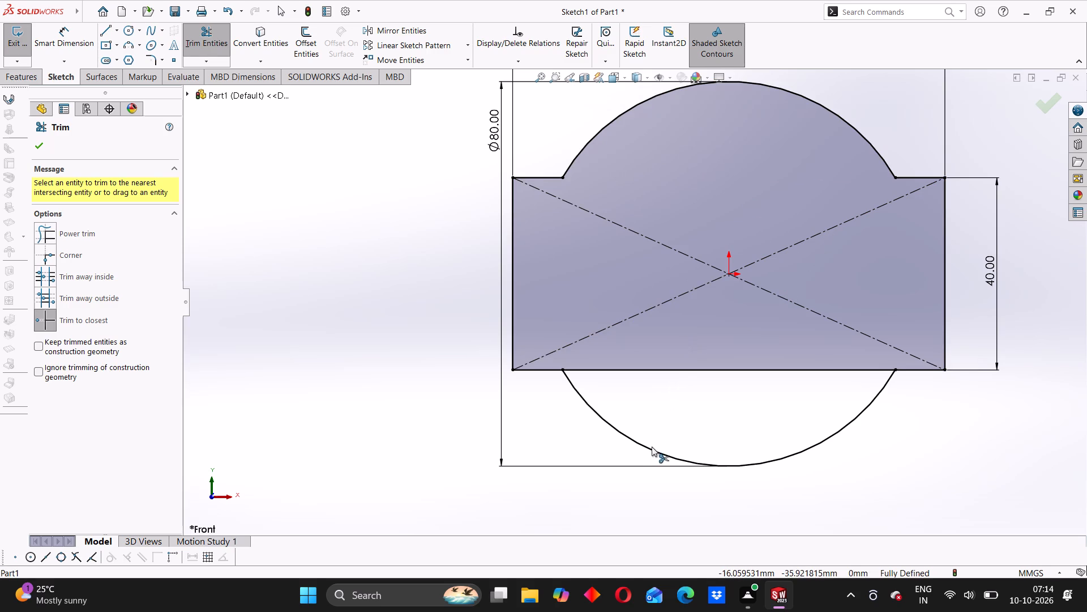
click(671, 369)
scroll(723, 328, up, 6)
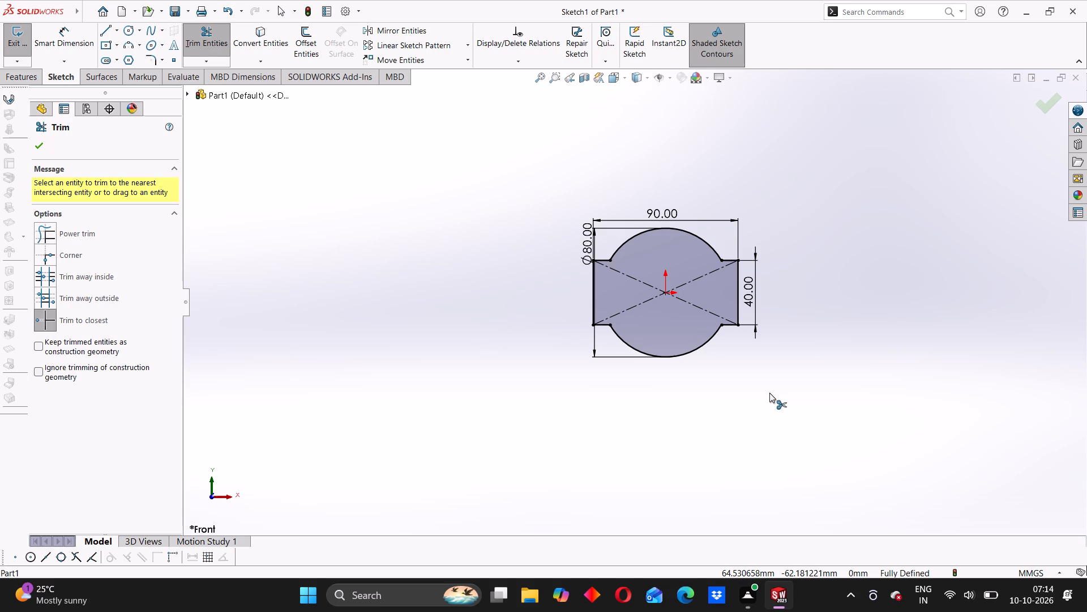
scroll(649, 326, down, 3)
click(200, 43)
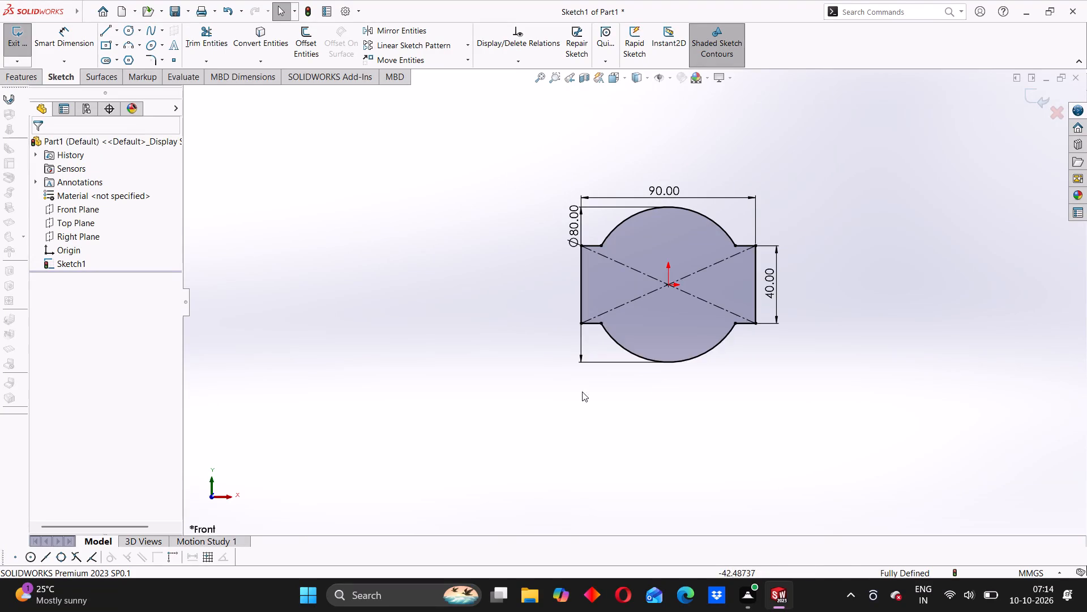
Delete all the sketch geometry and dimensions of the circle-and-rectangle profile, leaving the sketch empty.
scroll(577, 376, down, 1)
middle_drag(525, 345, 643, 382)
middle_drag(760, 333, 752, 333)
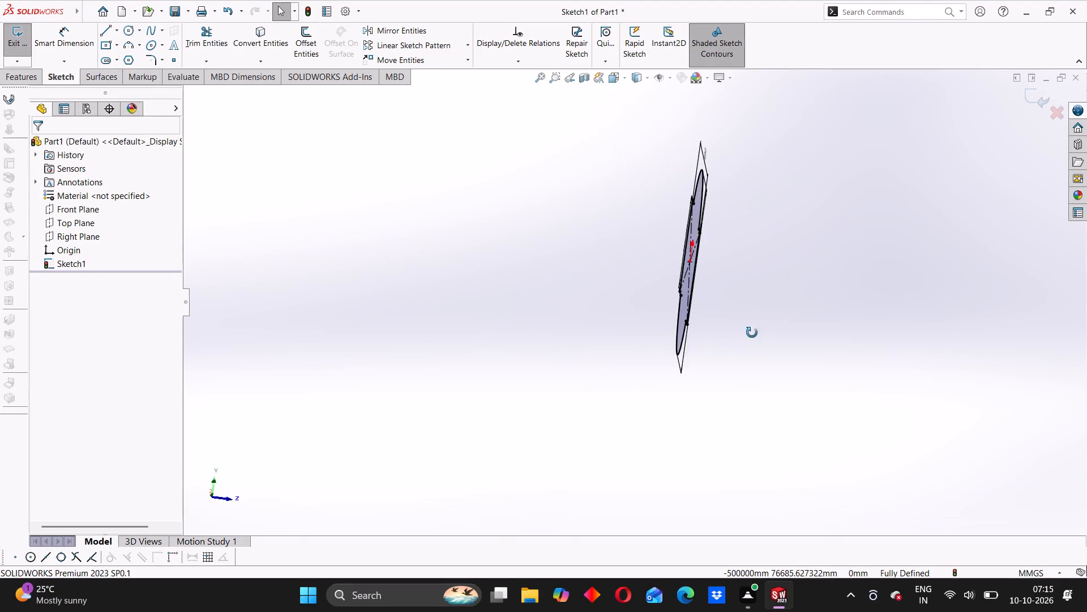
middle_drag(752, 333, 665, 338)
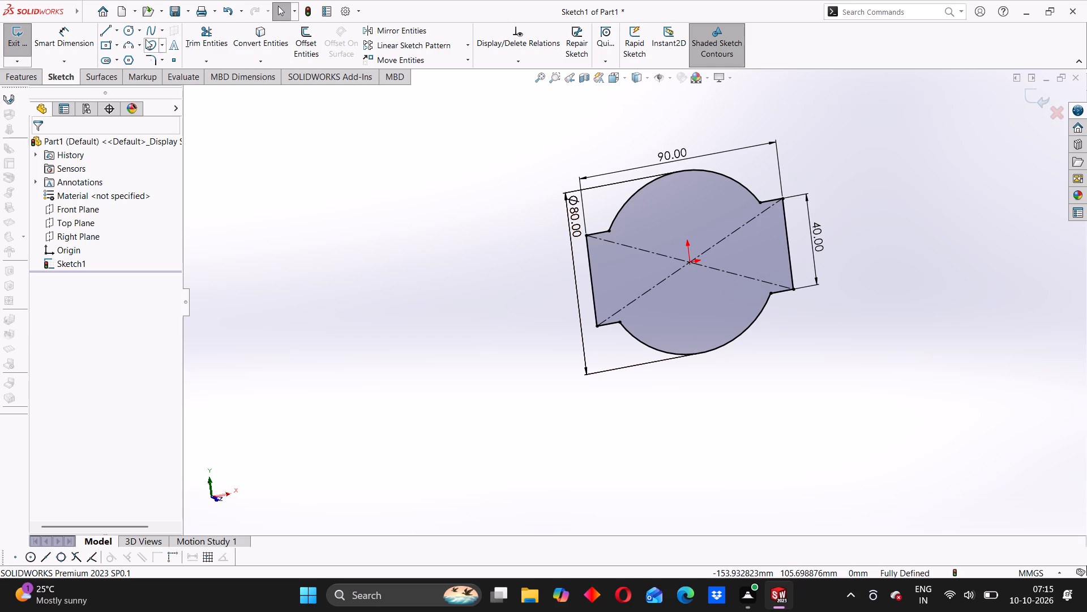
drag(589, 144, 863, 433)
key(Delete)
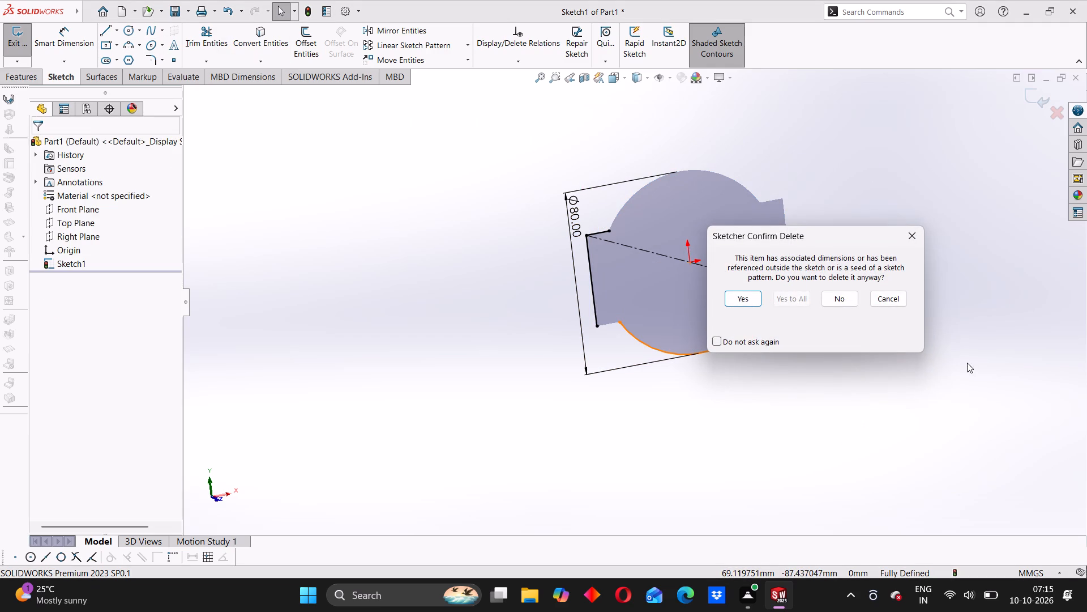
click(739, 302)
drag(477, 177, 883, 211)
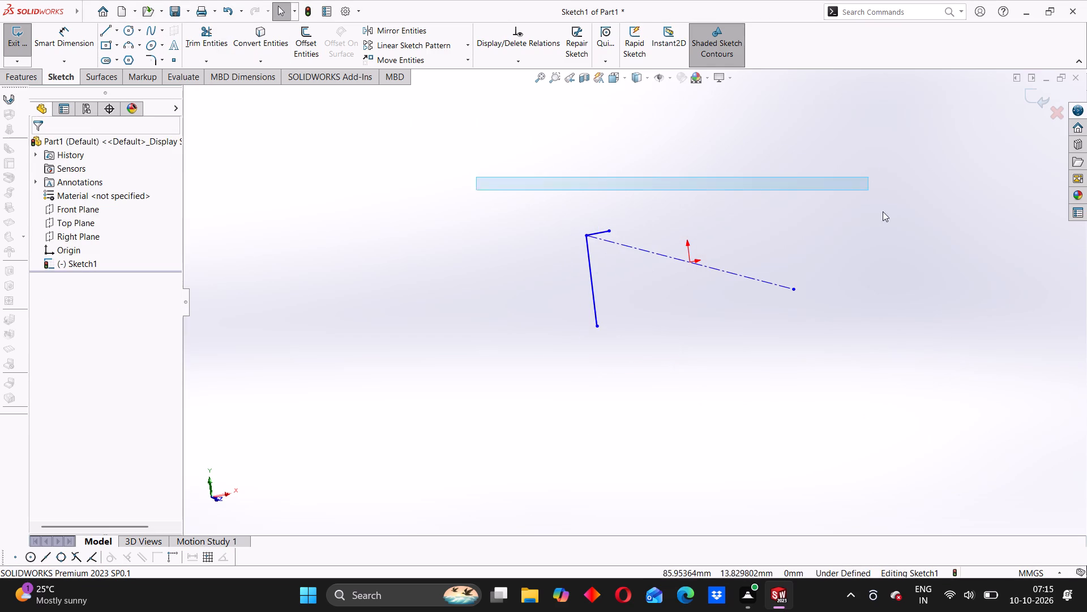
drag(883, 211, 911, 355)
key(Delete)
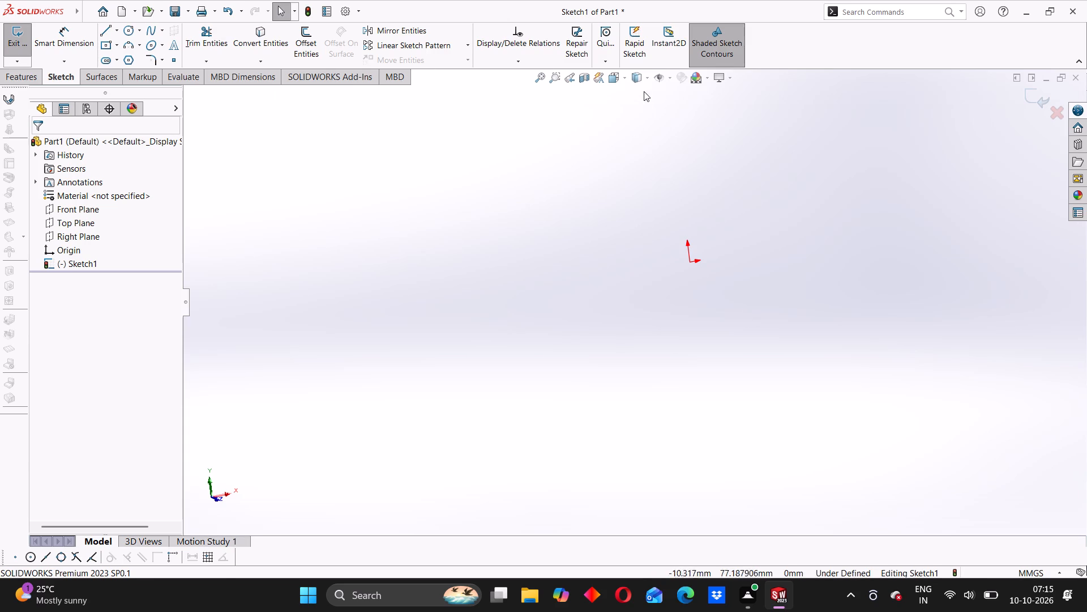
Facing the sketch plane, sketch a horizontal midpoint line centred on the origin and dimension its length to 70 mm.
click(627, 77)
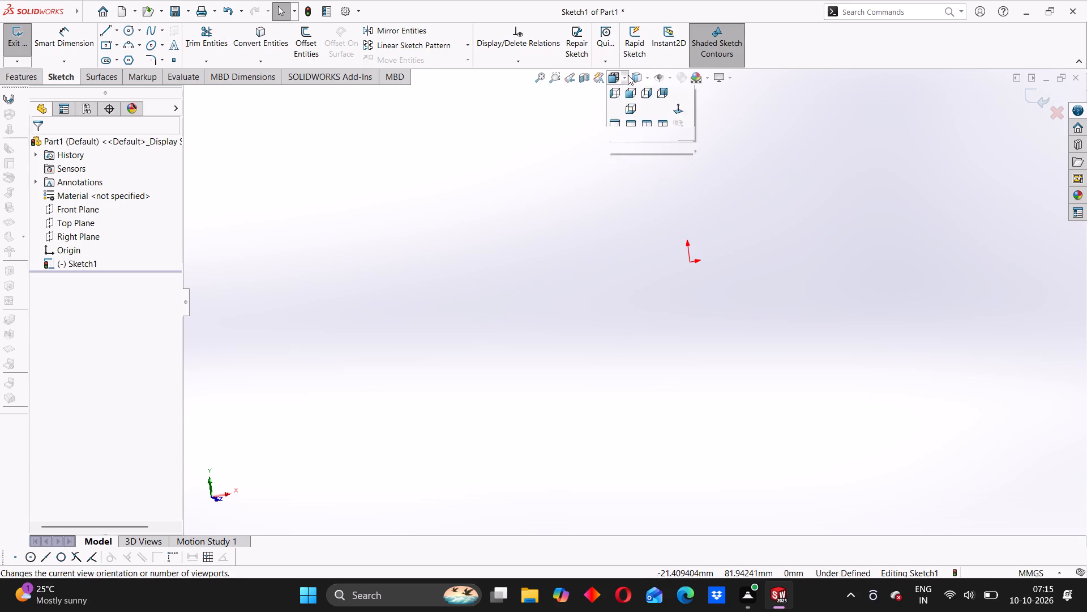
click(677, 141)
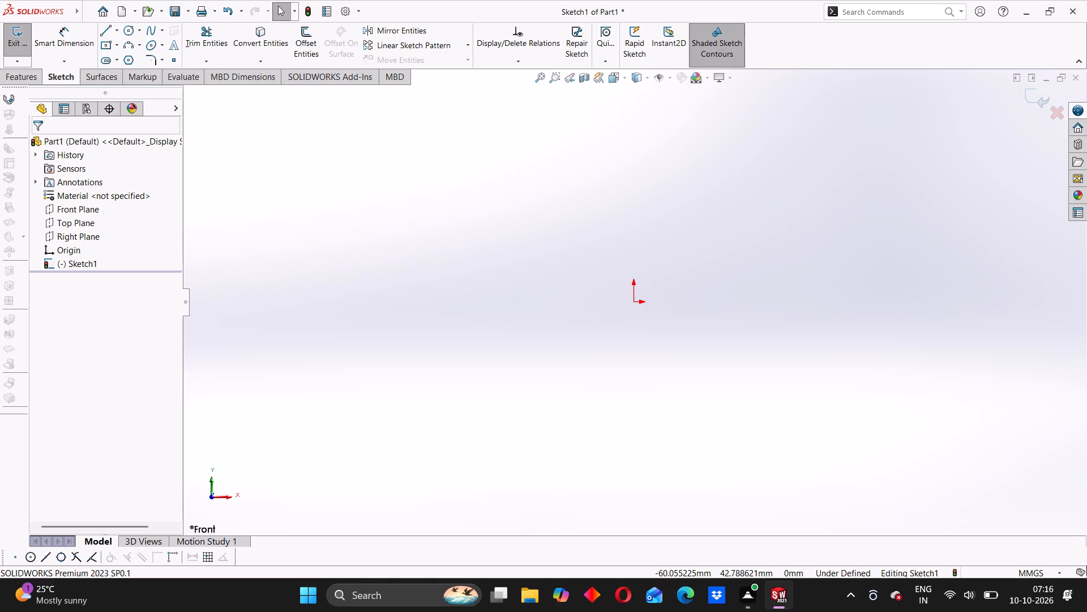
click(108, 29)
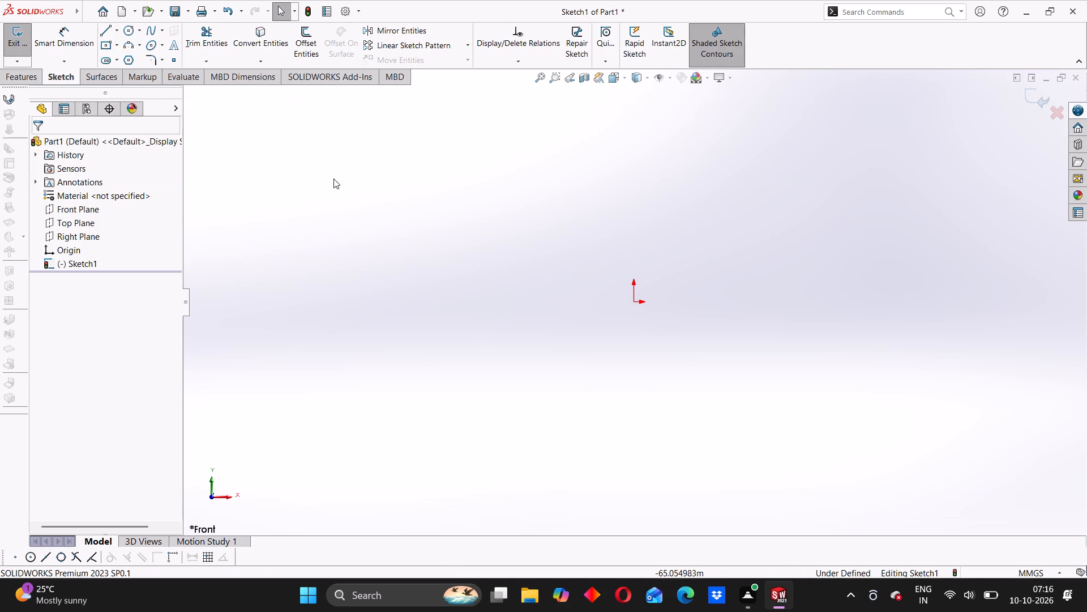
click(117, 27)
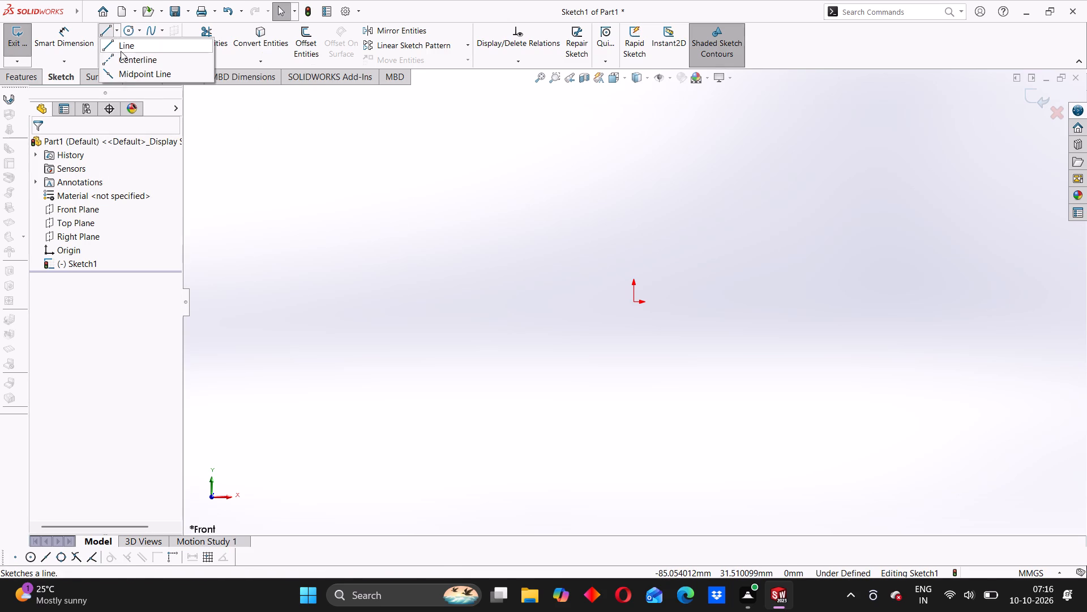
click(126, 73)
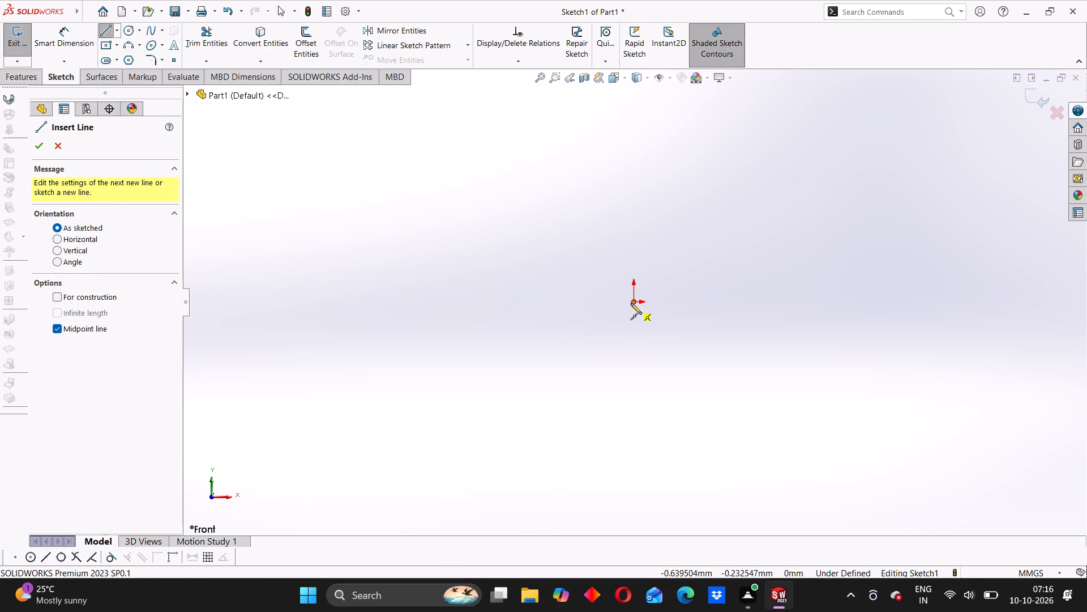
click(631, 303)
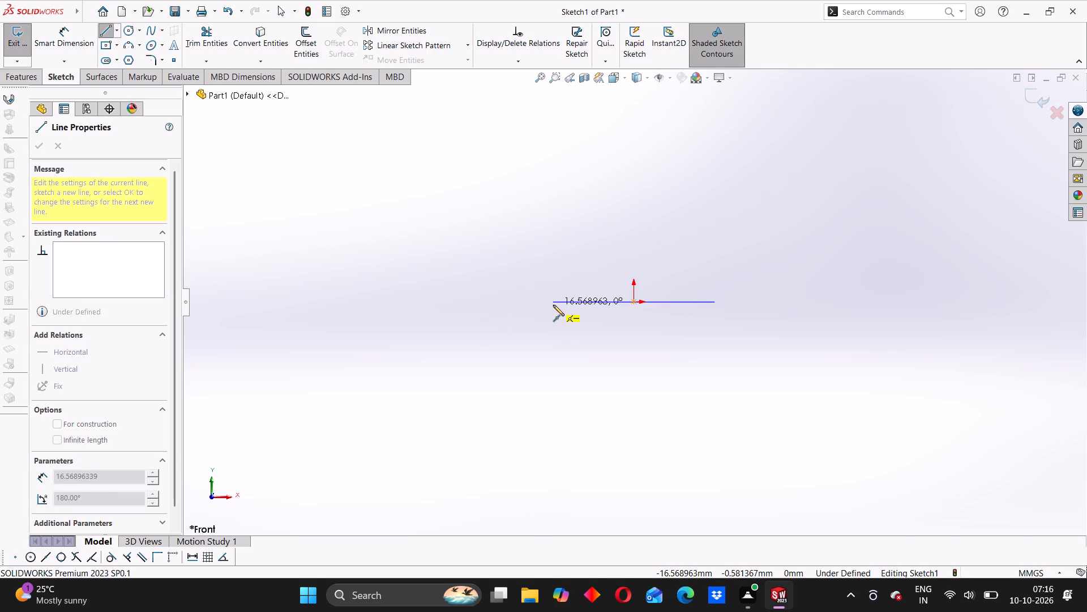
click(521, 304)
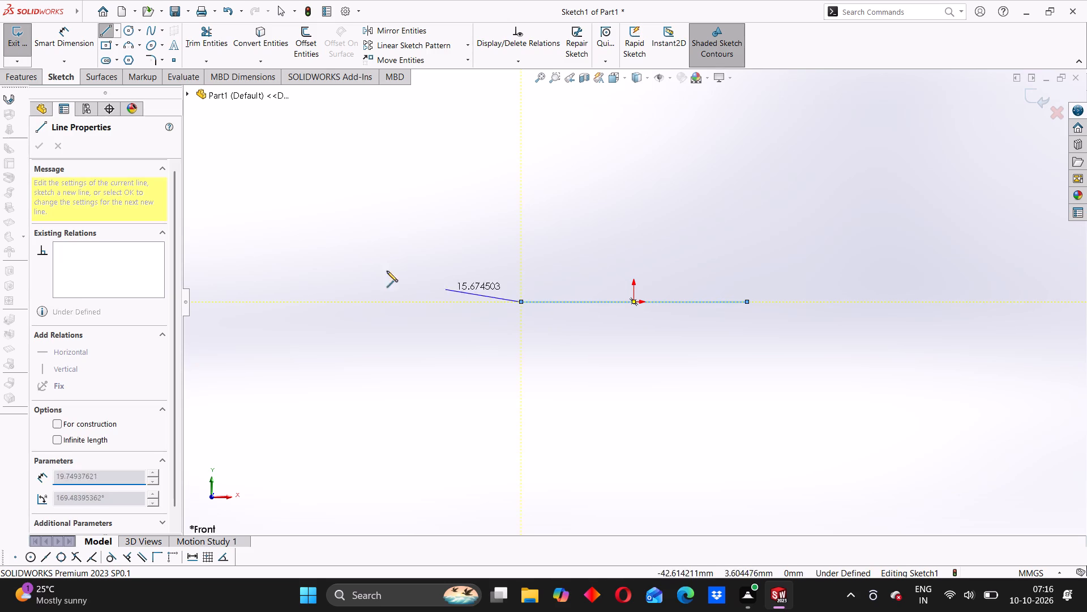
click(76, 51)
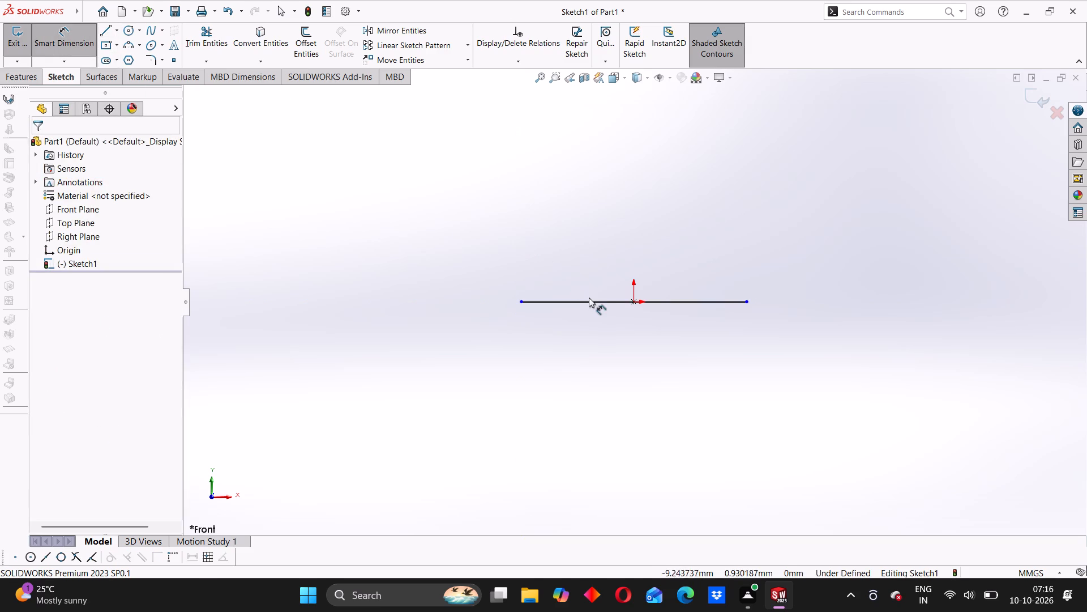
click(589, 300)
click(592, 337)
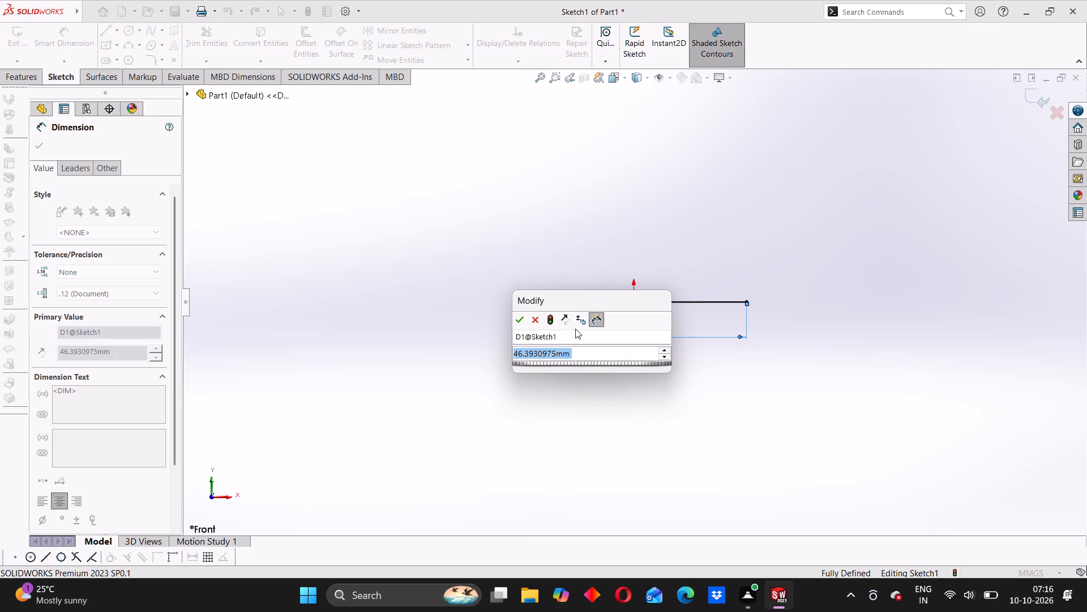
text(70)
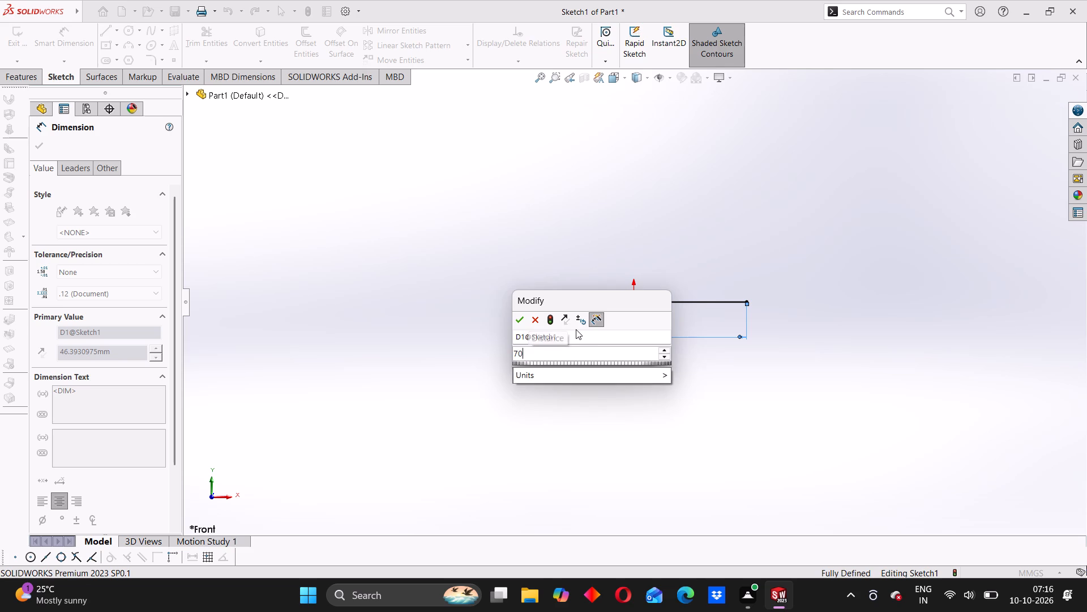
key(Return)
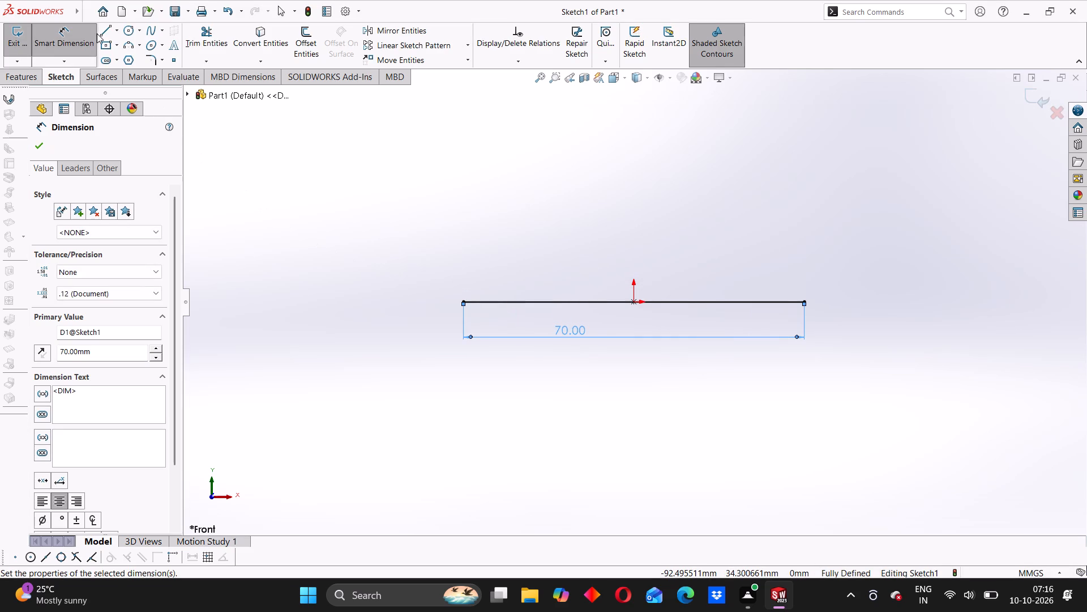
From the base line's left end, sketch connected lines about 37 mm up, a short way right, 32 mm down, and 29 mm right to above the origin.
click(105, 31)
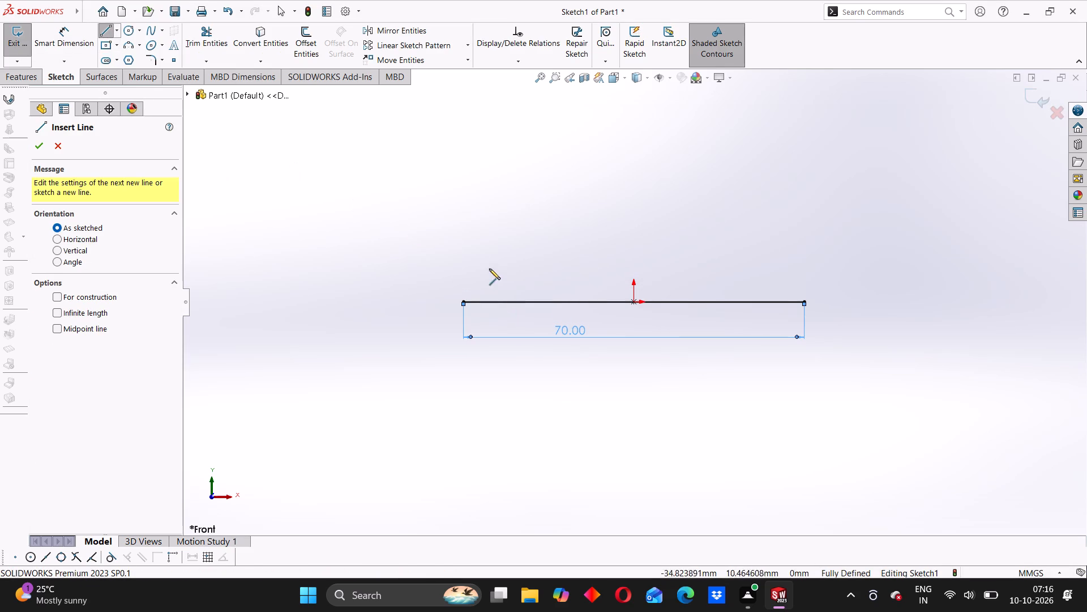
click(464, 301)
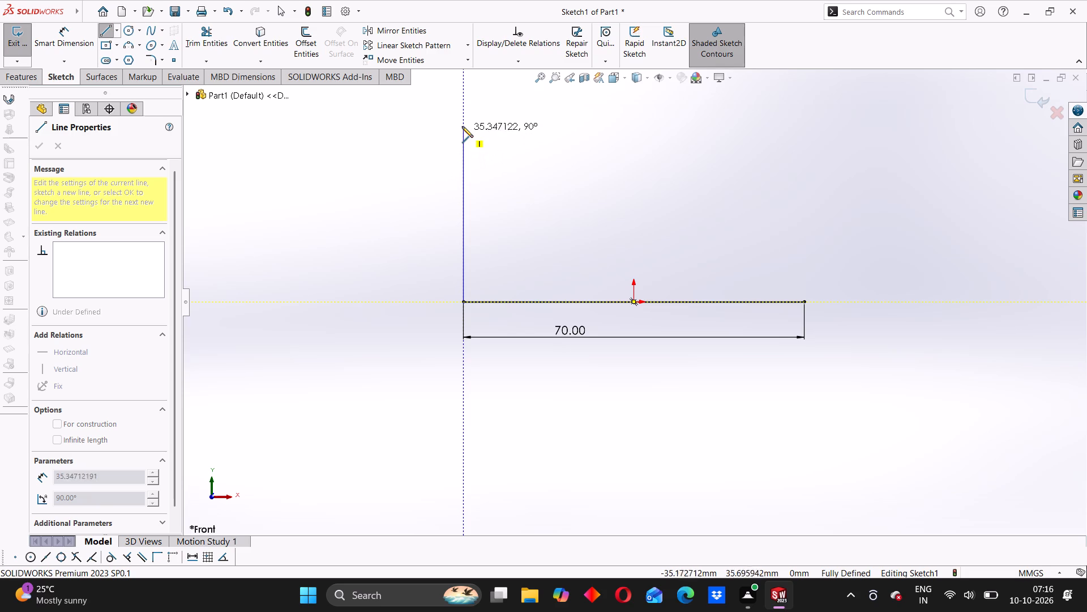
click(462, 122)
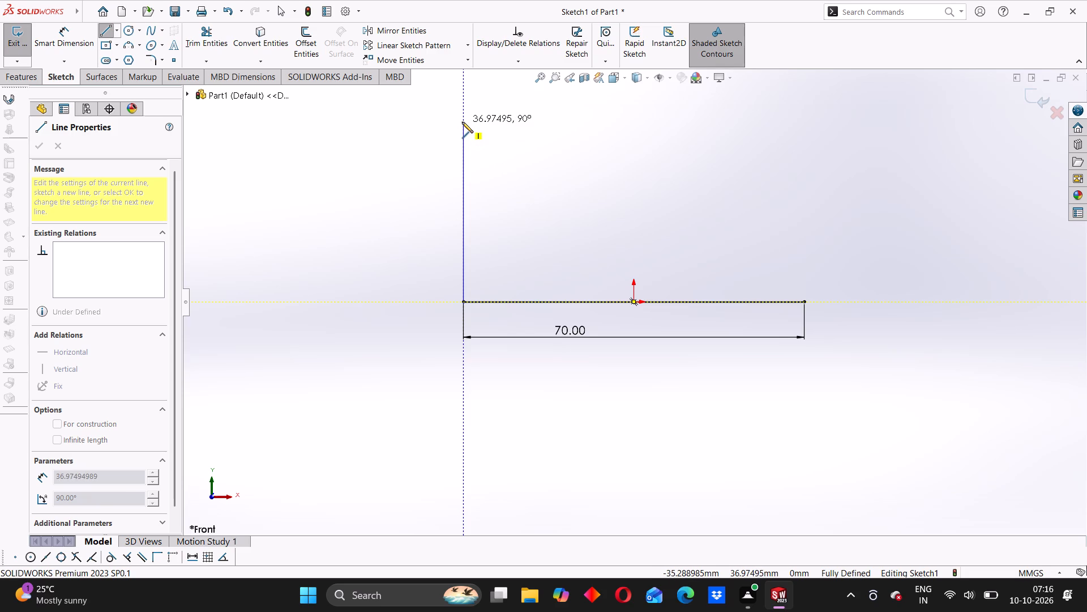
click(492, 121)
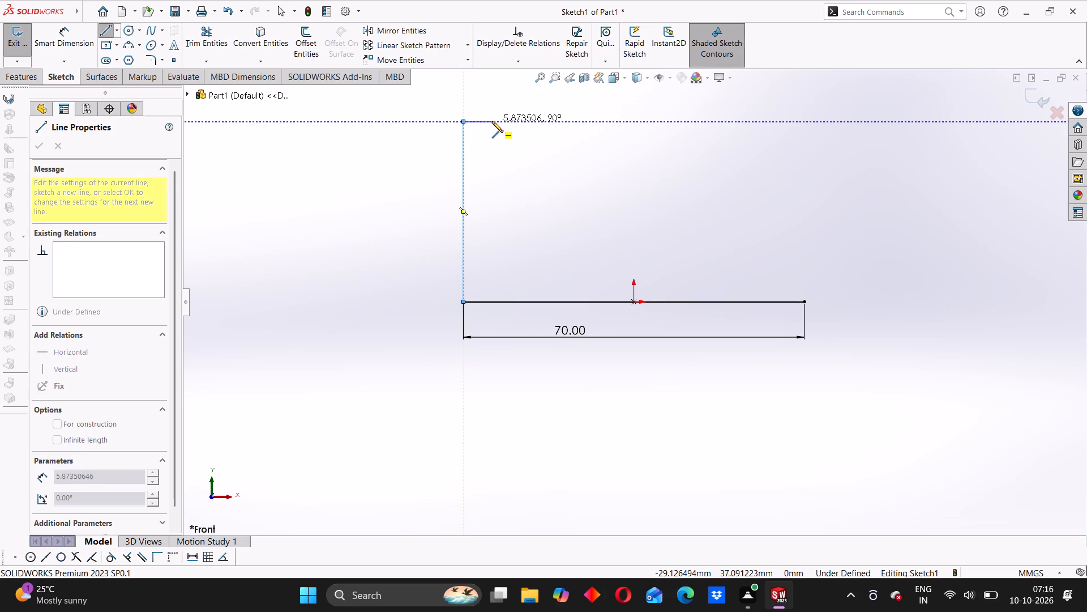
click(490, 277)
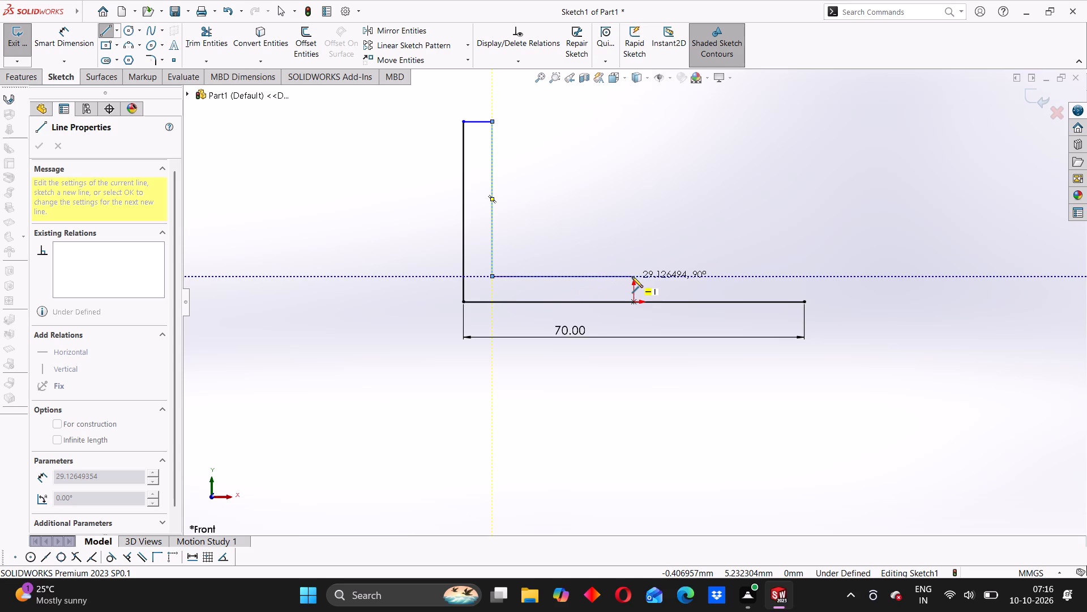
click(632, 277)
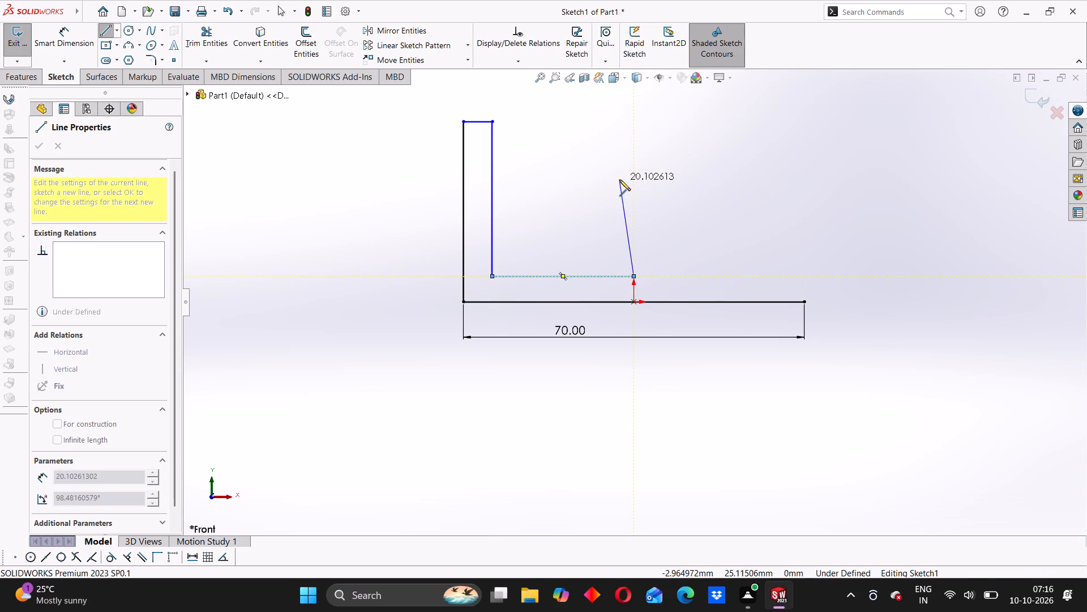
key(Escape)
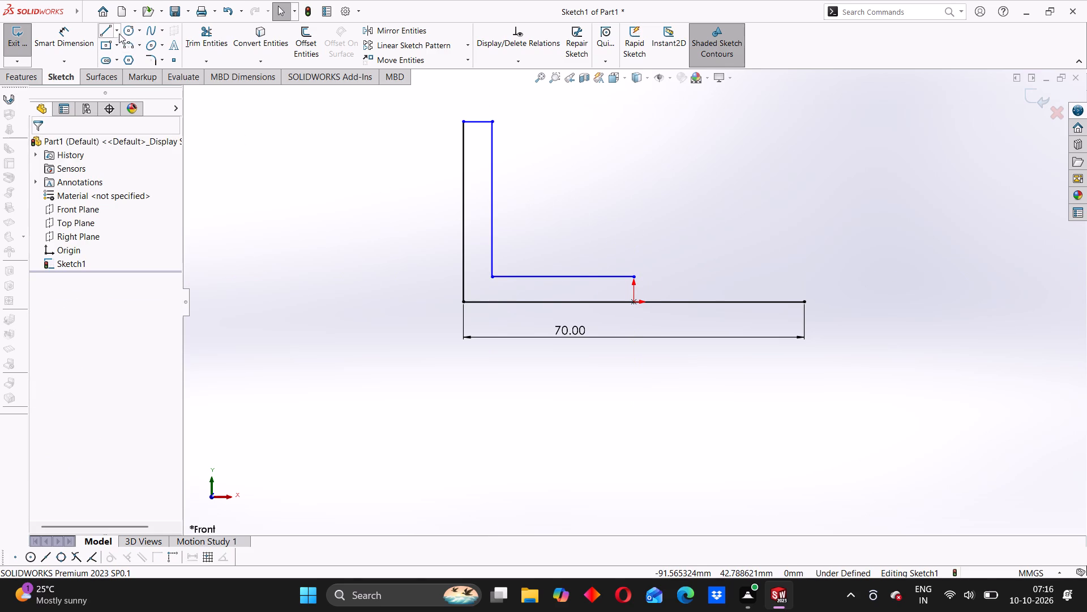
Sketch a vertical centerline about 5 mm long from the inner horizontal line's free end down to the origin.
click(118, 32)
click(123, 56)
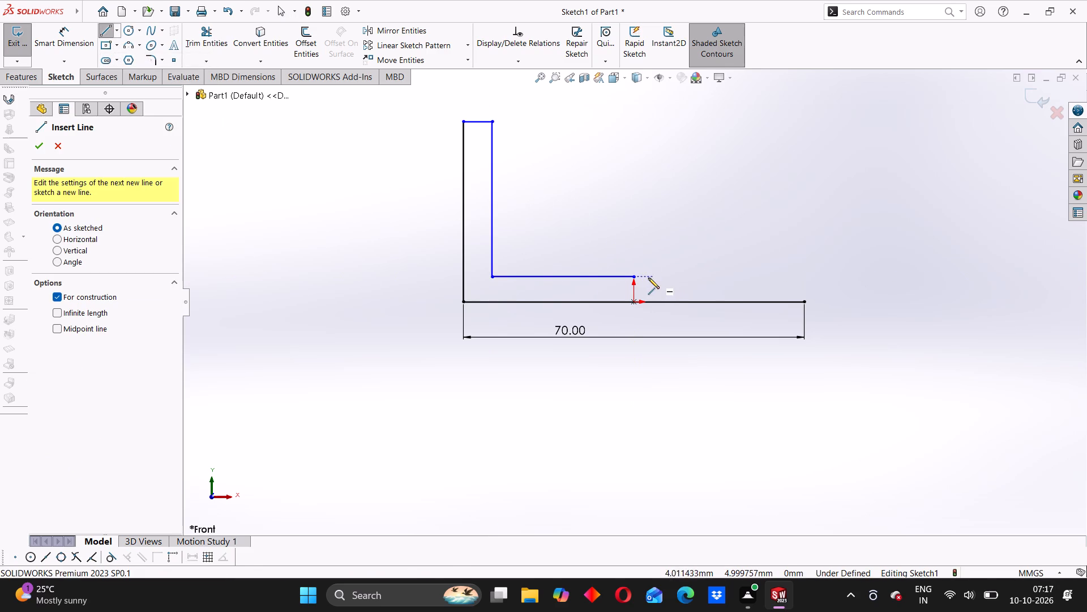
click(634, 278)
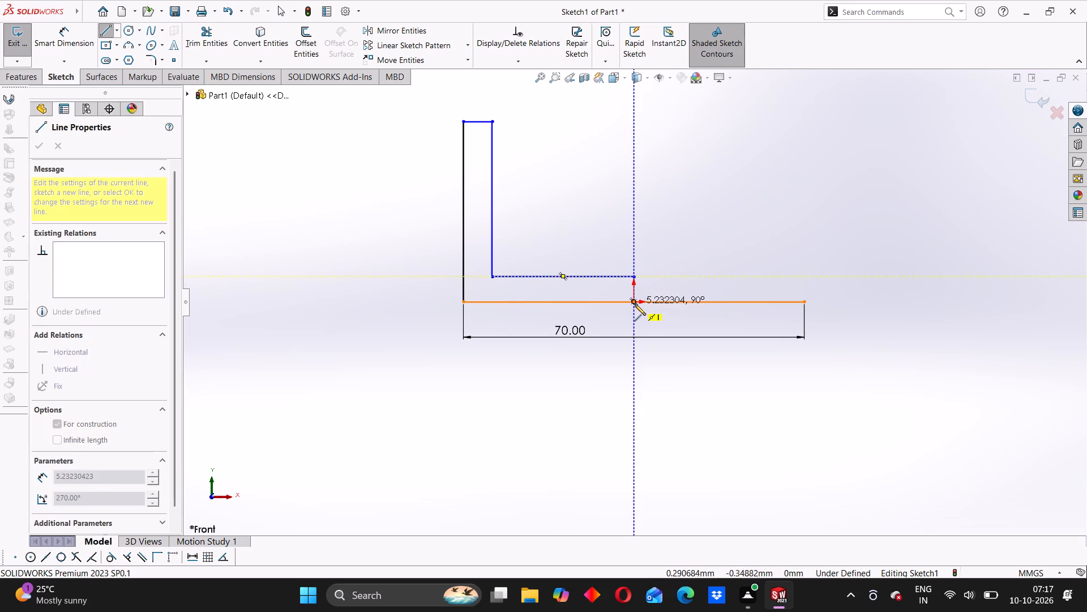
click(635, 304)
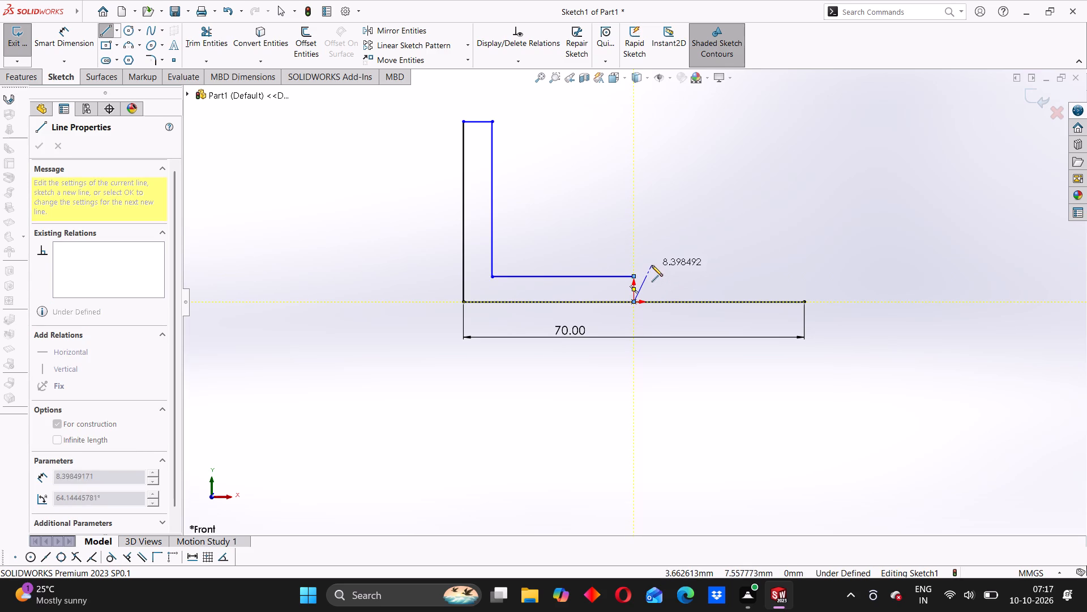
key(Escape)
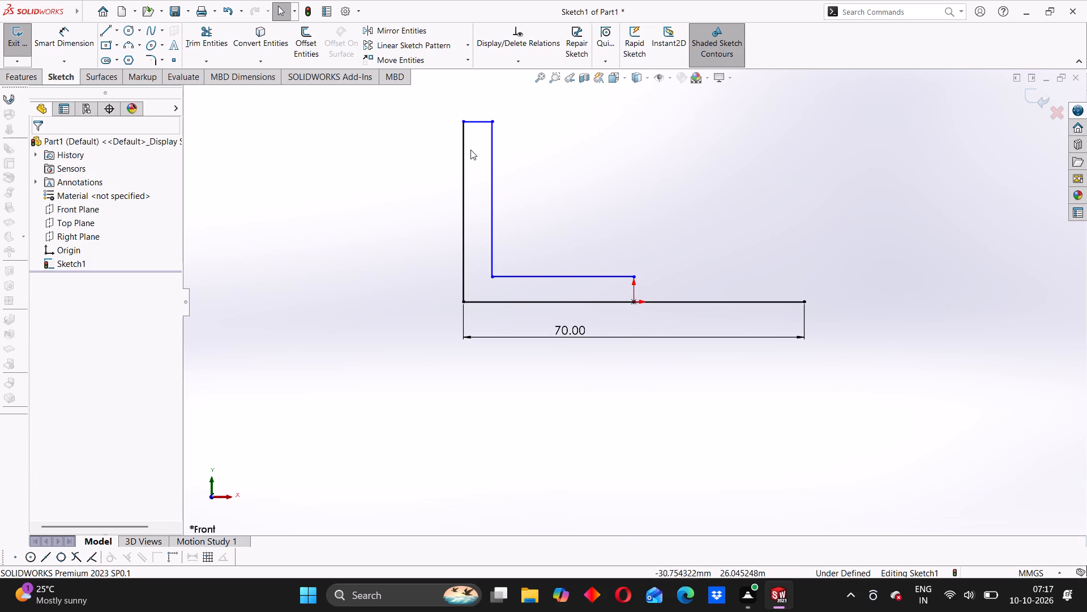
Dimension the outer vertical line at the base line's left end to 45 mm.
click(69, 48)
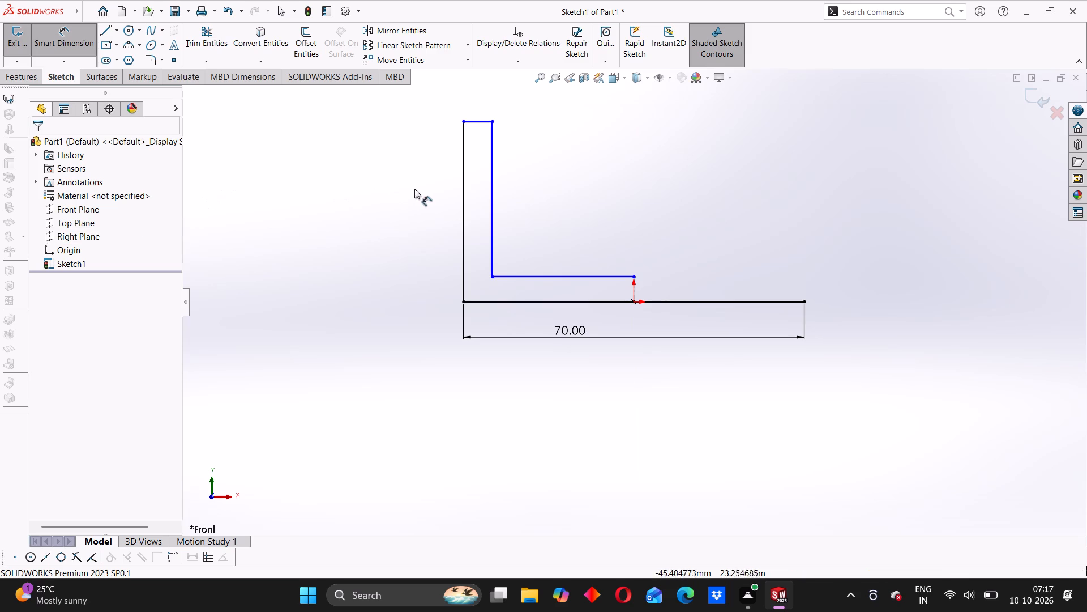
click(461, 206)
click(431, 212)
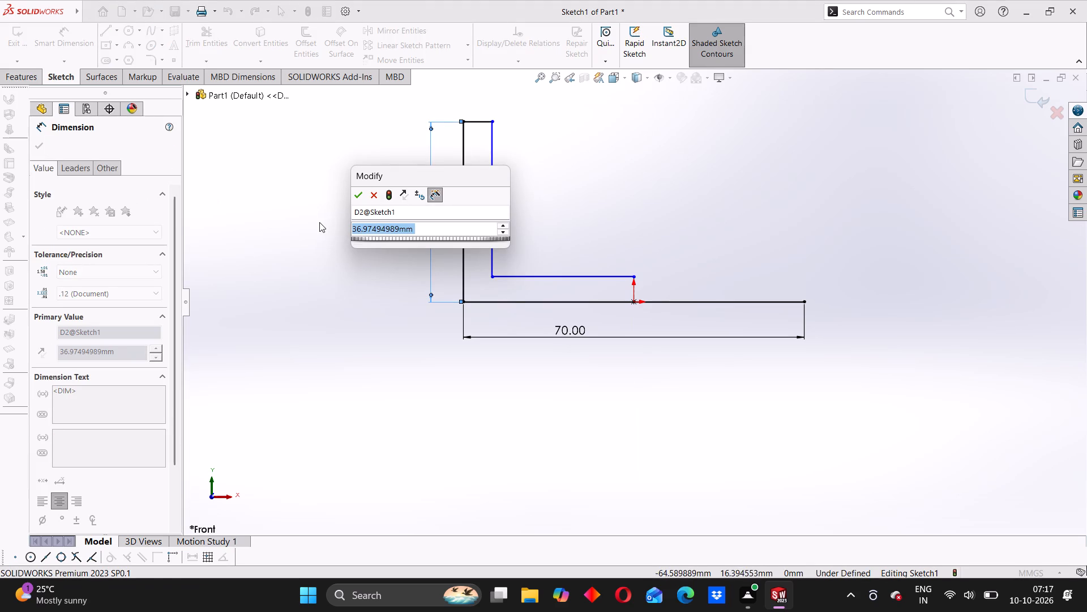
key(BackSpace)
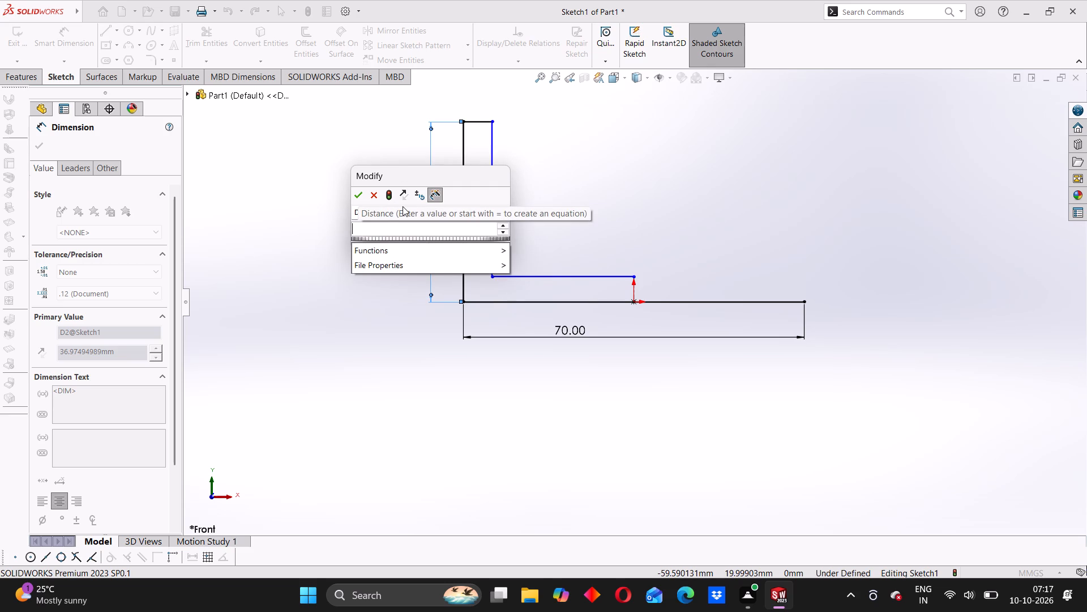
key(4)
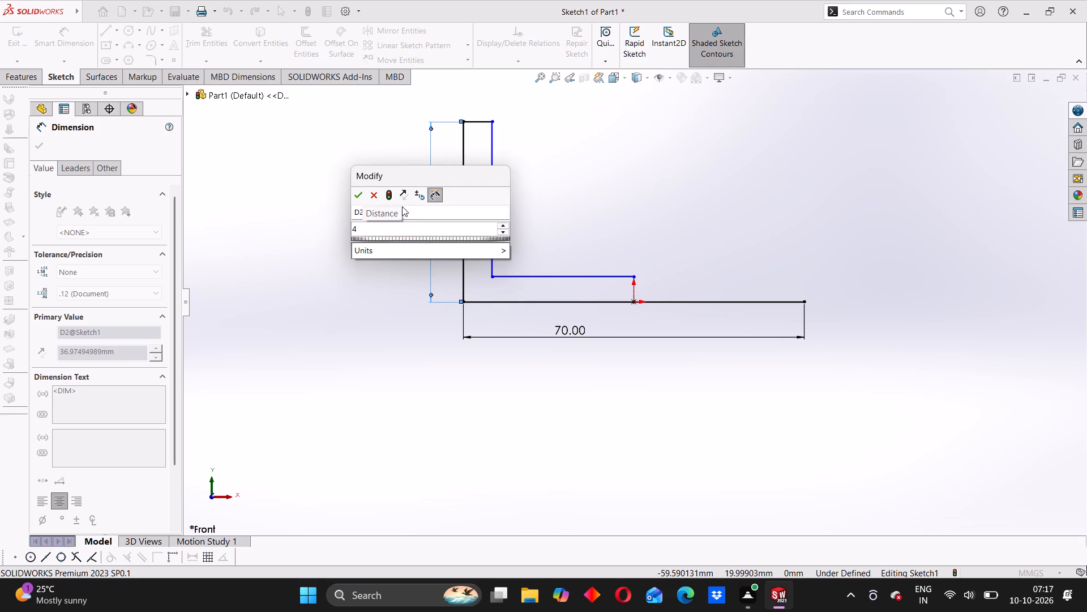
key(5)
key(Return)
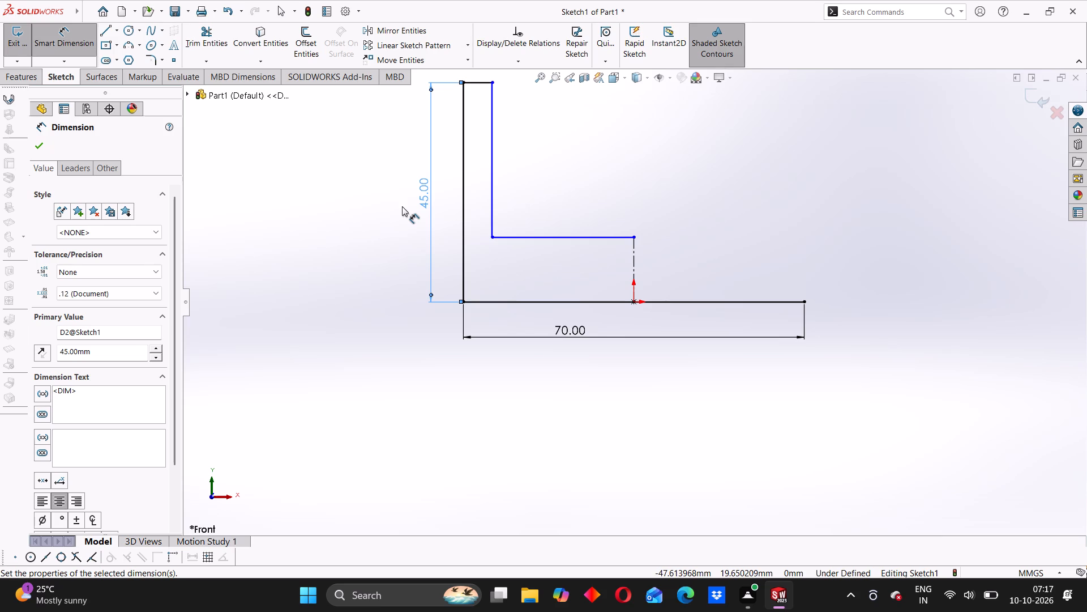
scroll(480, 222, up, 4)
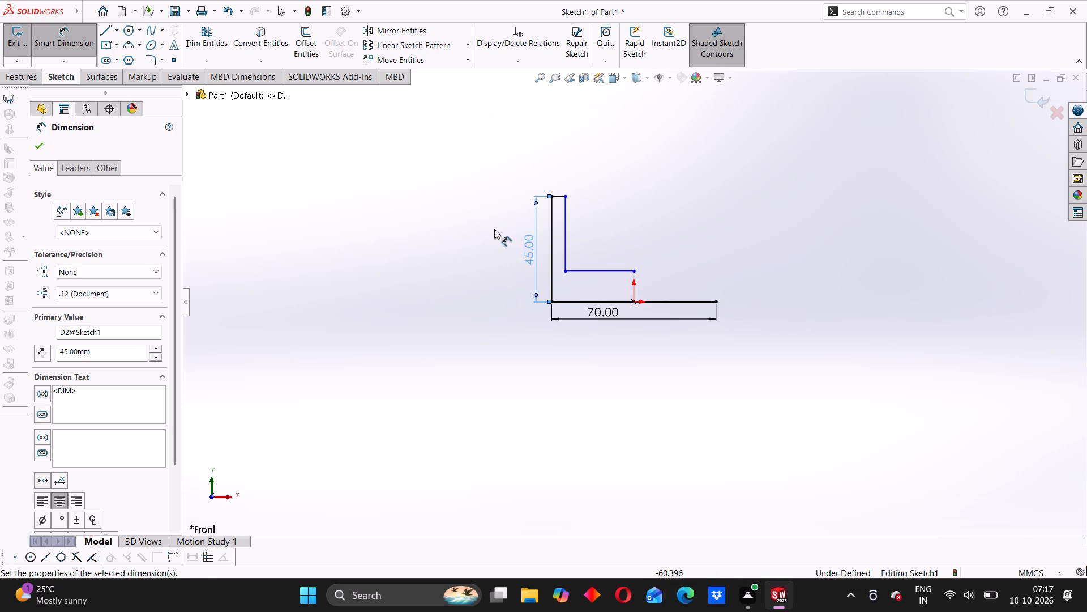
click(493, 236)
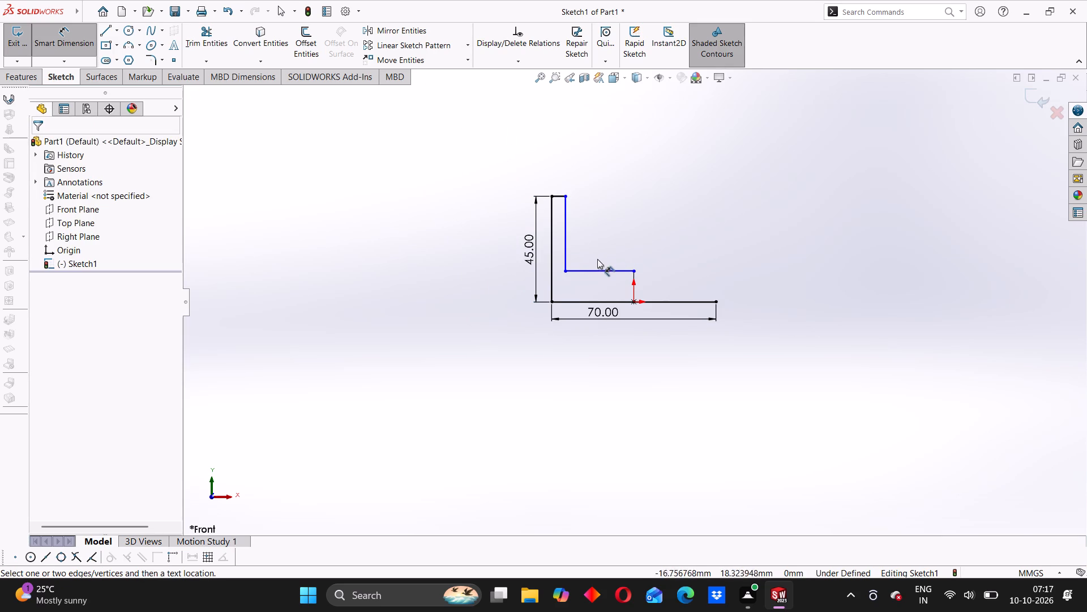
Change the outer vertical line's height dimension to 45+12.5, giving 57.5 mm.
scroll(636, 273, down, 3)
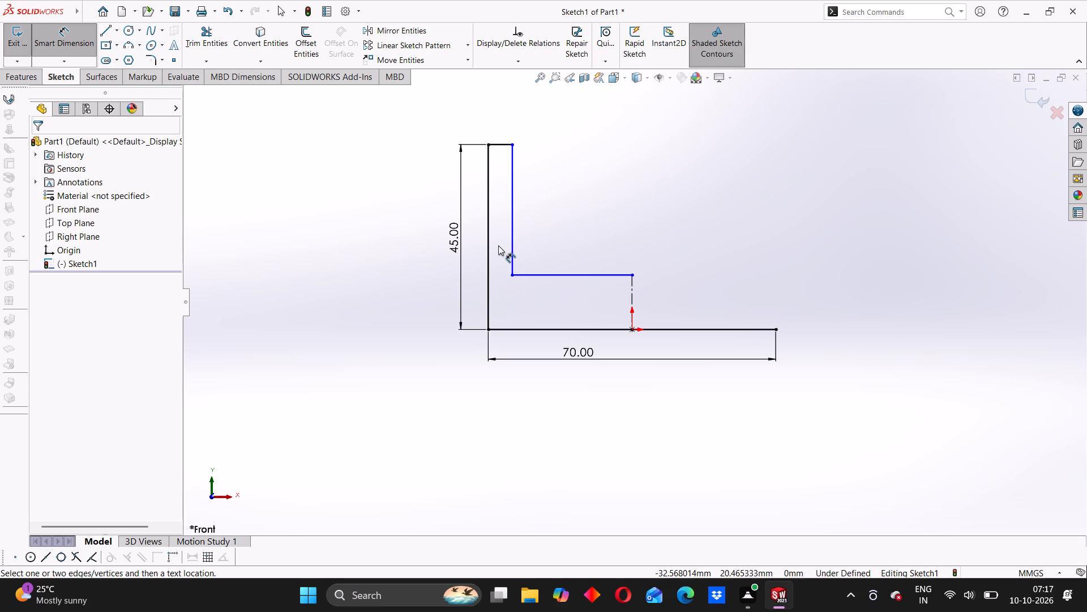
click(80, 40)
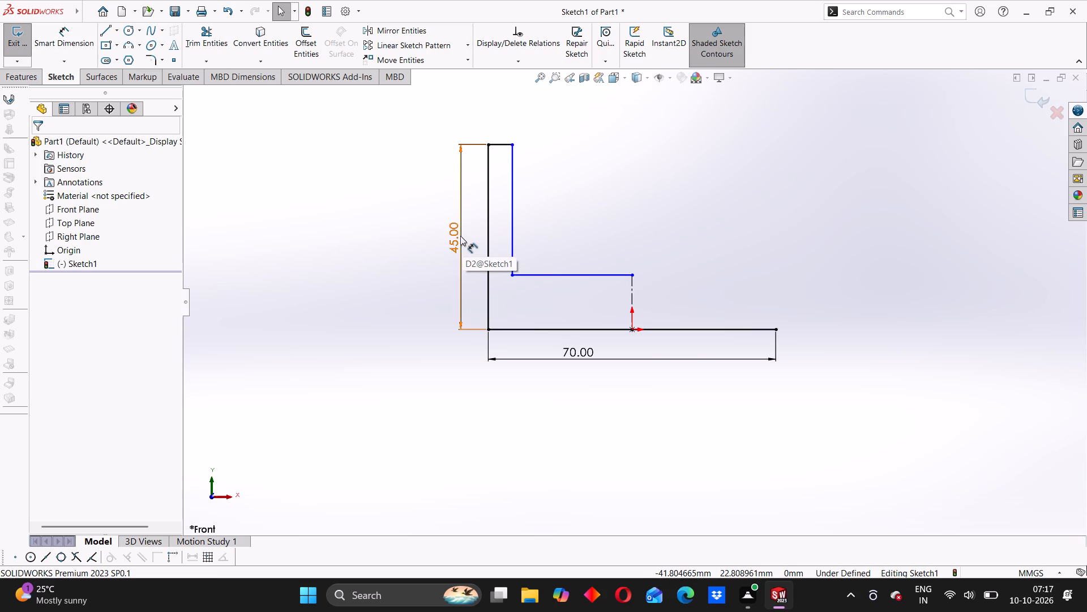
double_click(453, 233)
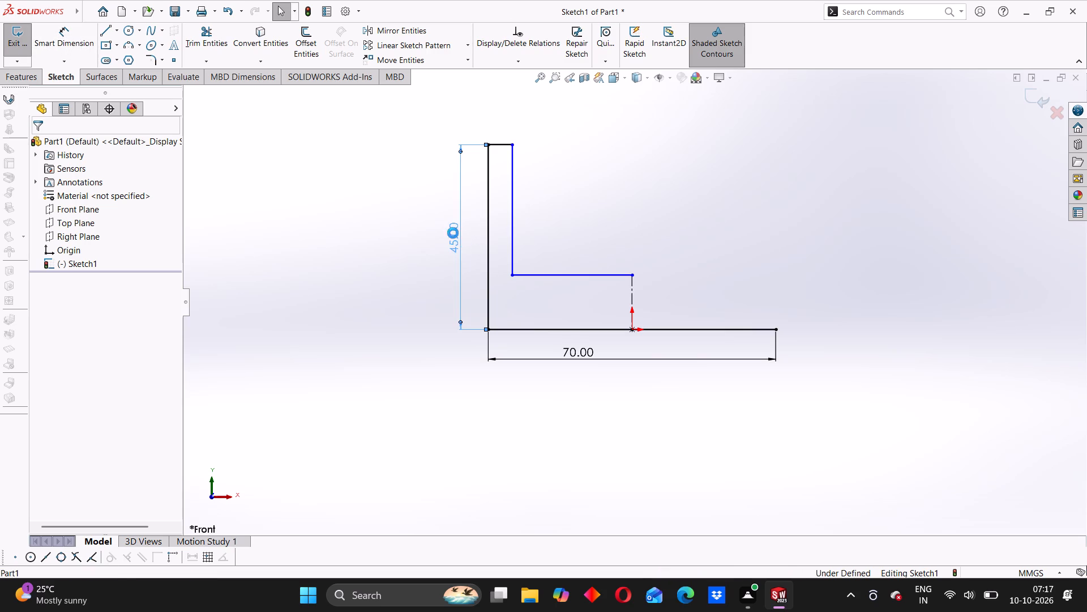
text(45)
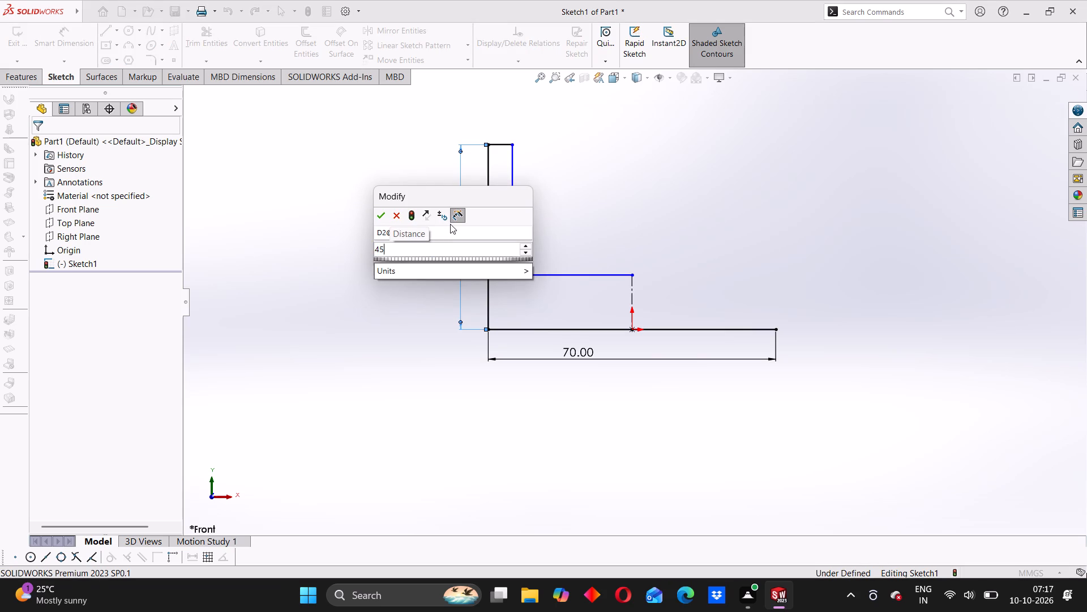
key(plus)
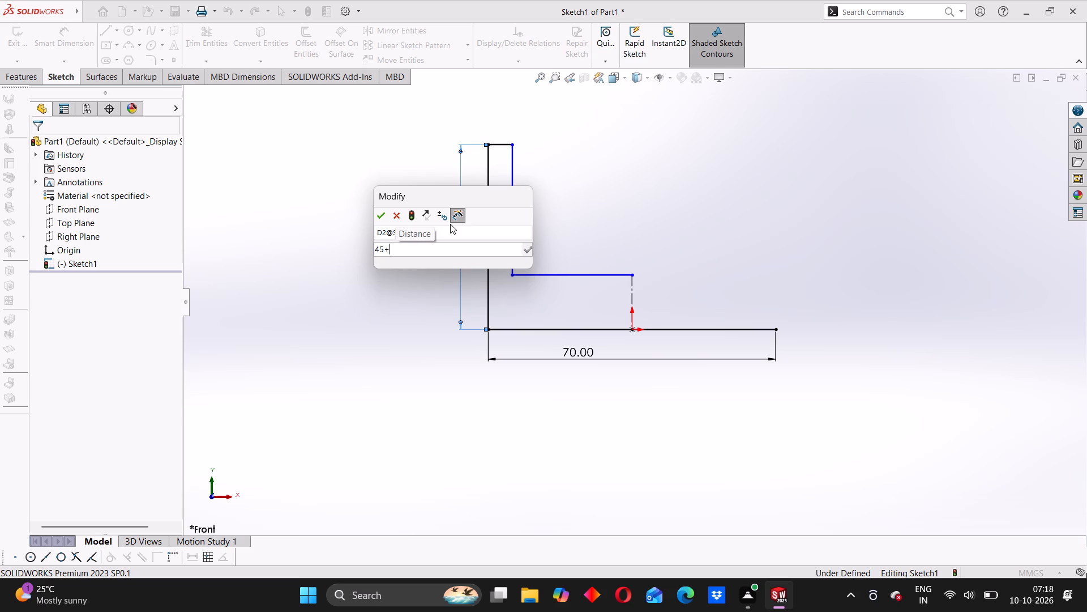
text(12)
text(.5)
key(Return)
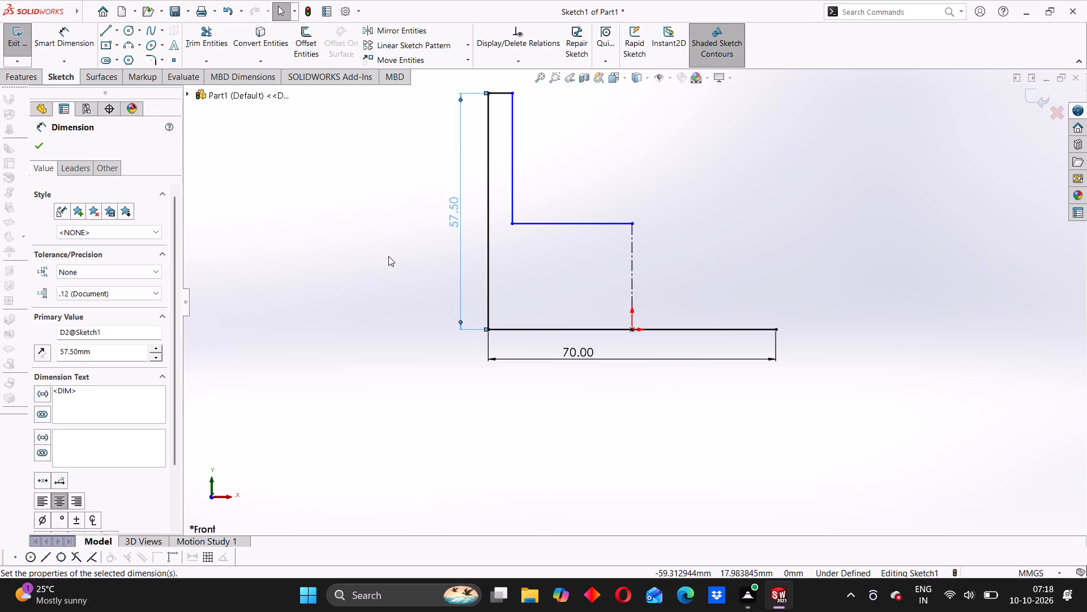
Dimension the short horizontal line at the top of the vertical leg to 8 mm.
scroll(606, 222, up, 2)
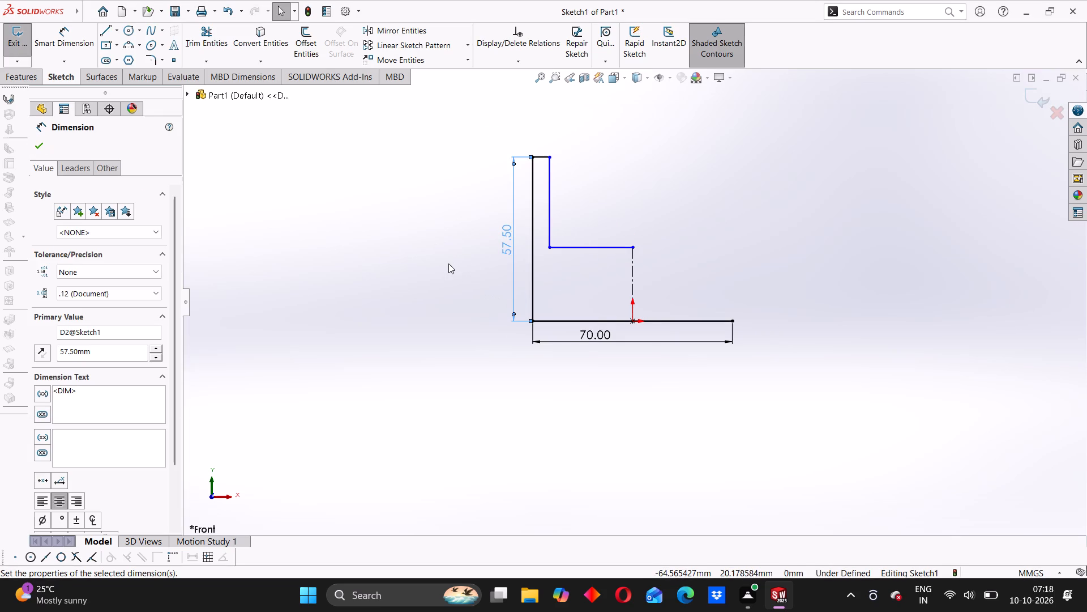
scroll(448, 263, up, 1)
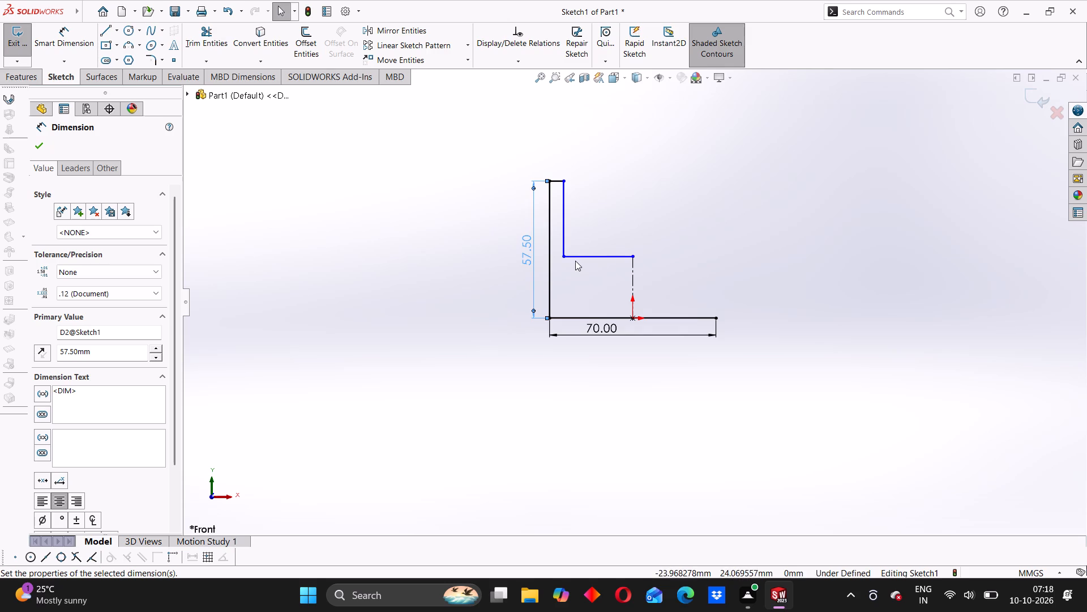
scroll(564, 206, down, 2)
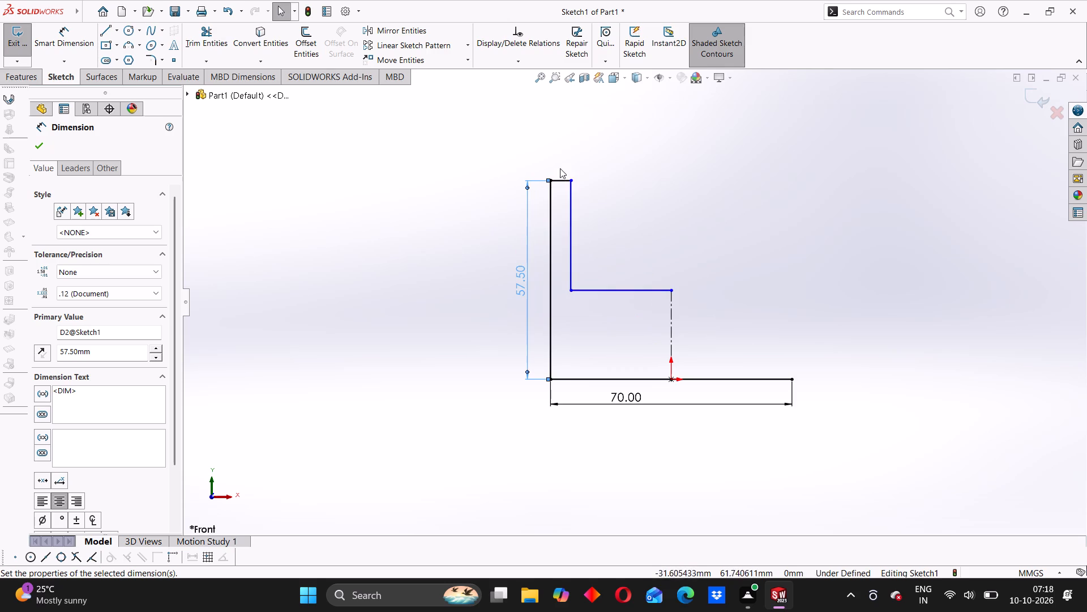
click(558, 178)
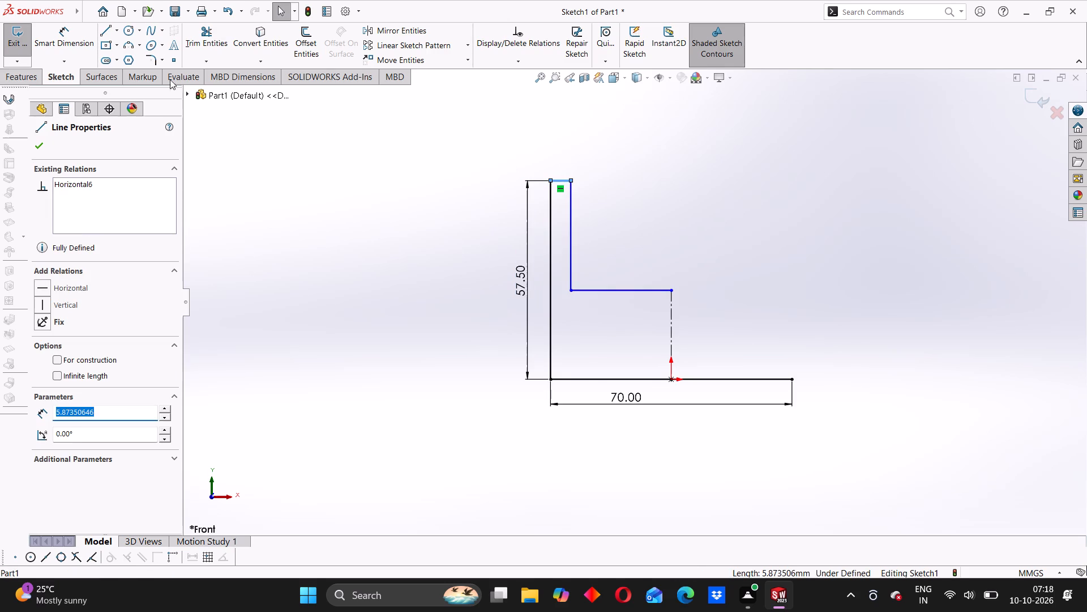
click(83, 44)
click(560, 179)
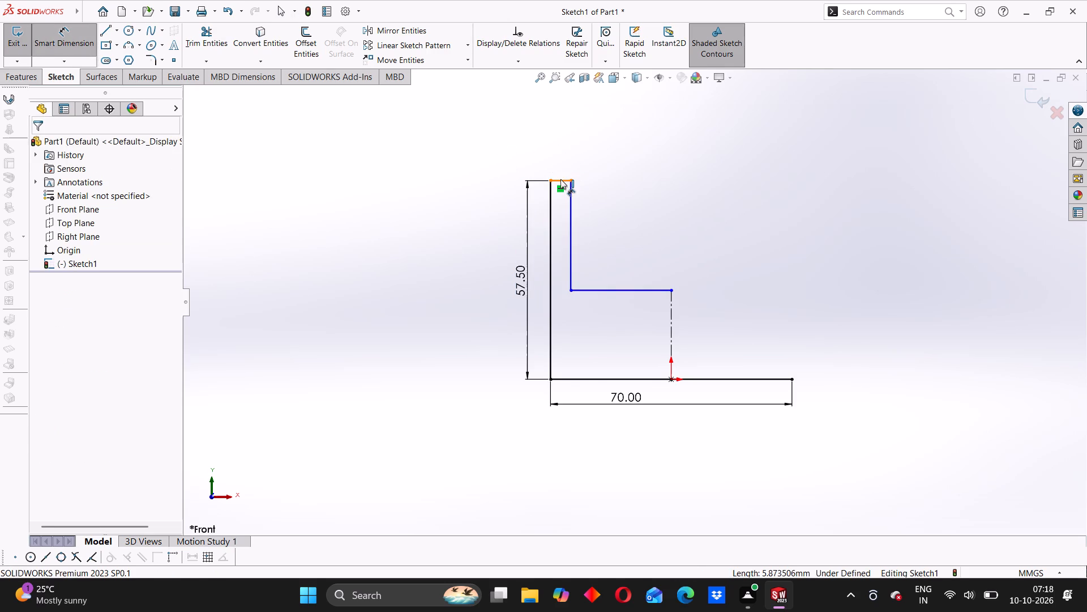
click(560, 156)
key(8)
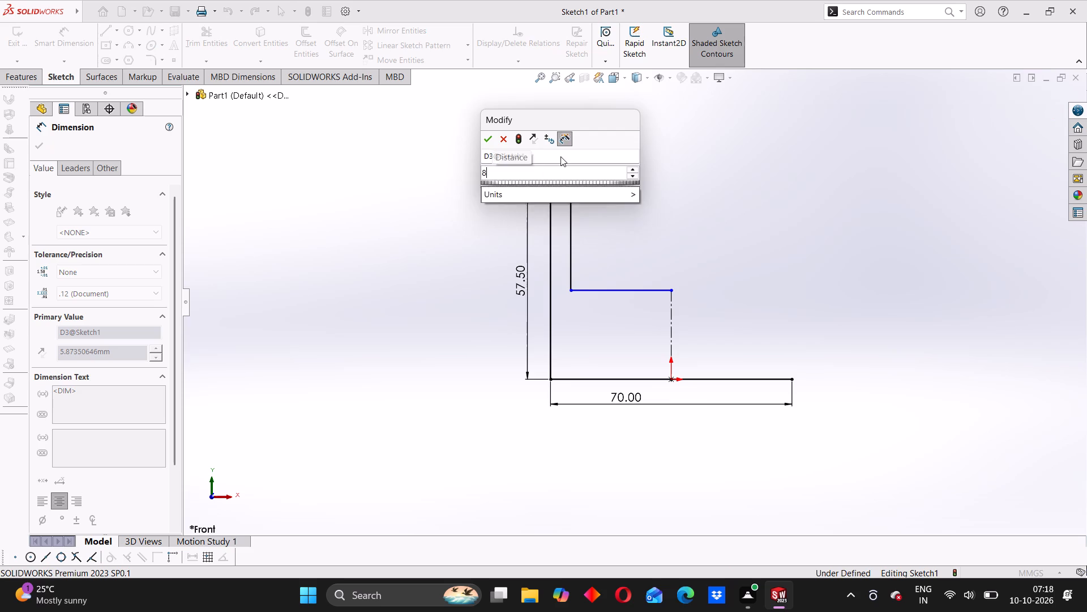
key(Return)
click(426, 222)
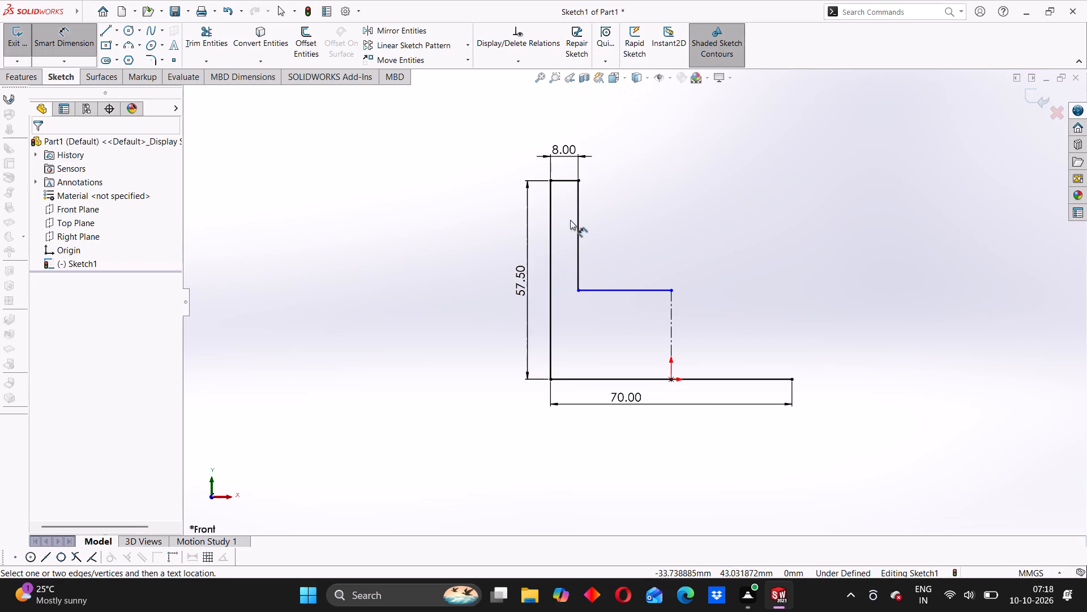
Dimension the inner vertical line of the leg to 50 mm and leave the dimension command.
click(577, 218)
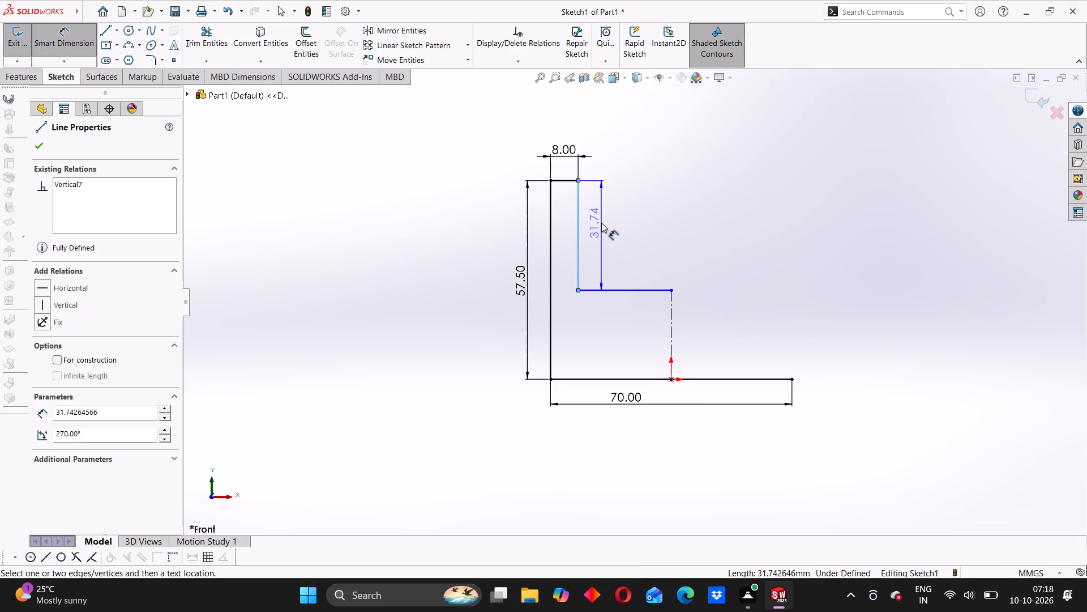
click(601, 223)
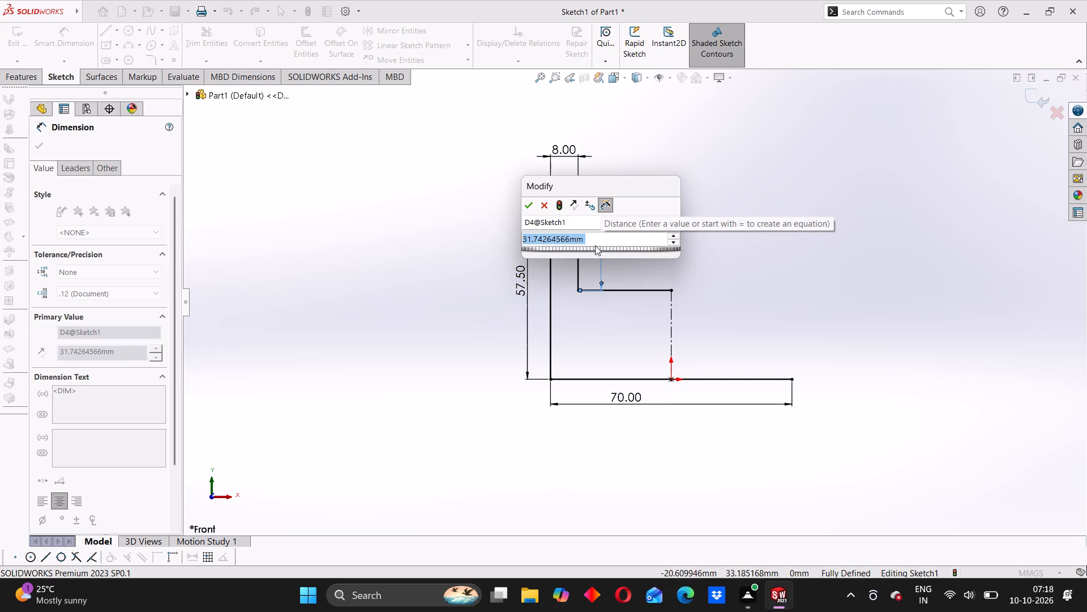
key(5)
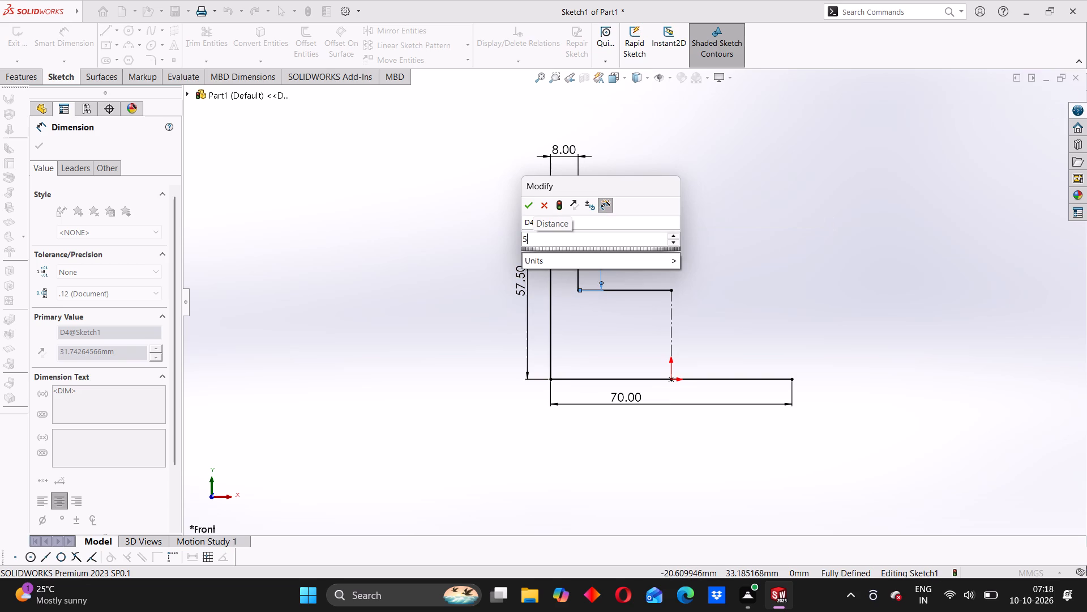
key(plus)
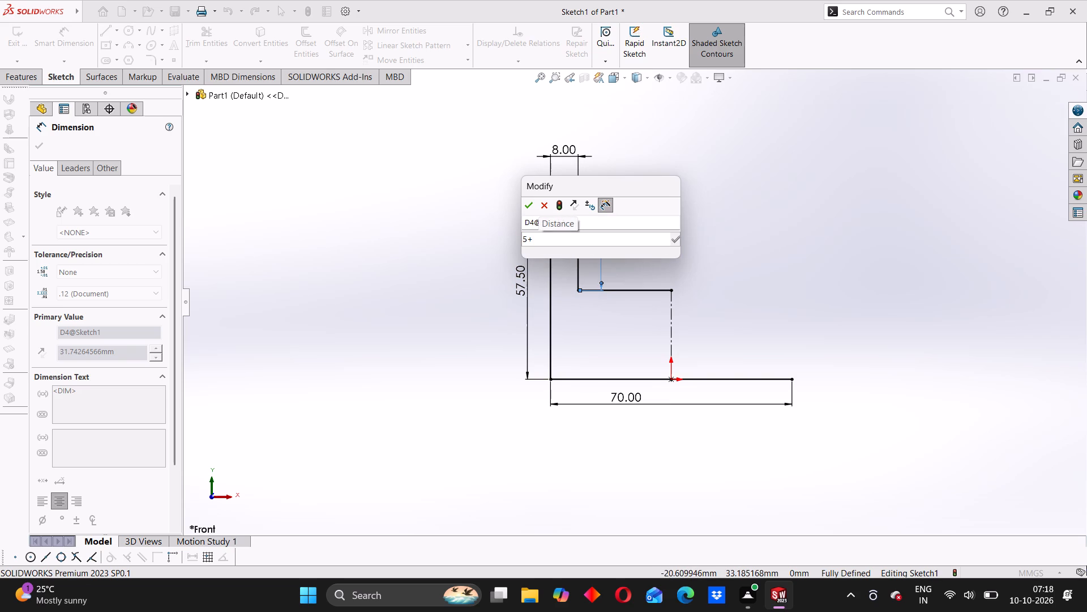
text(12+)
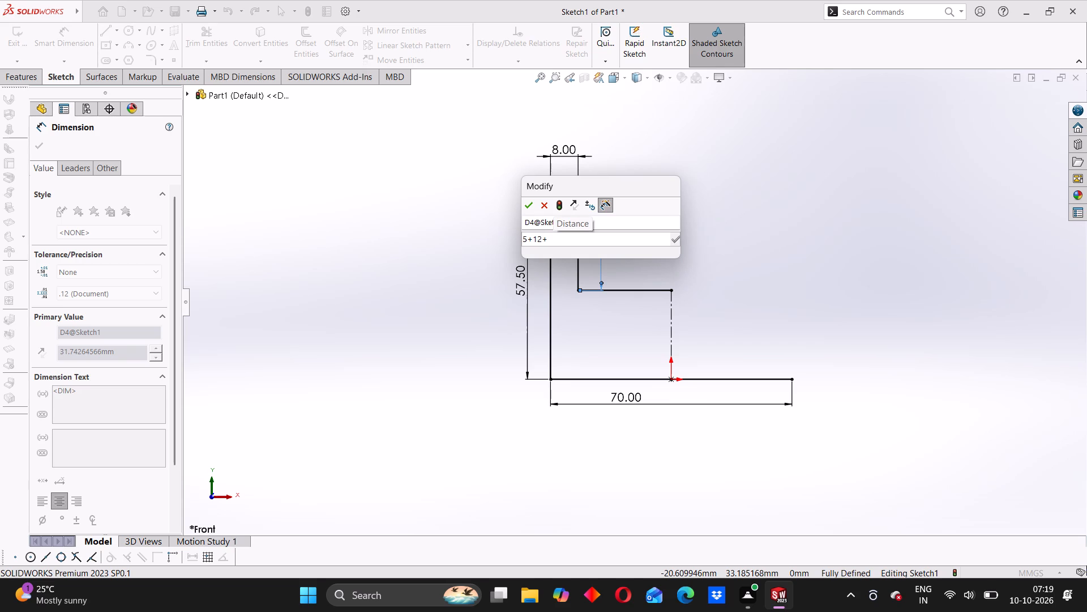
scroll(595, 245, up, 2)
scroll(622, 236, down, 2)
scroll(536, 252, down, 2)
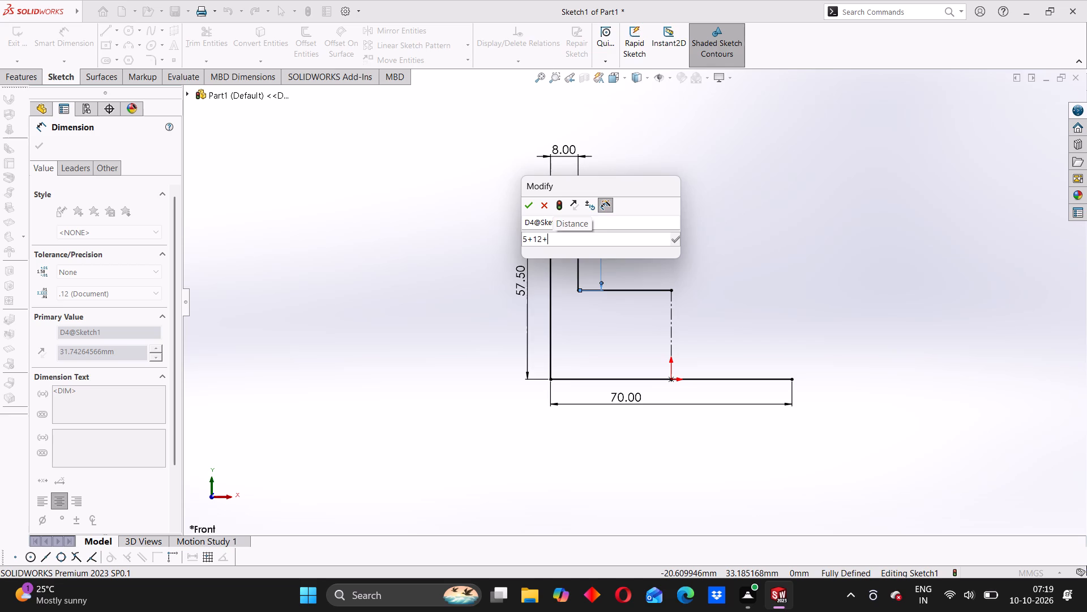
key(BackSpace)
key(BackSpace)
key(BackSpace)
key(BackSpace)
key(BackSpace)
key(BackSpace)
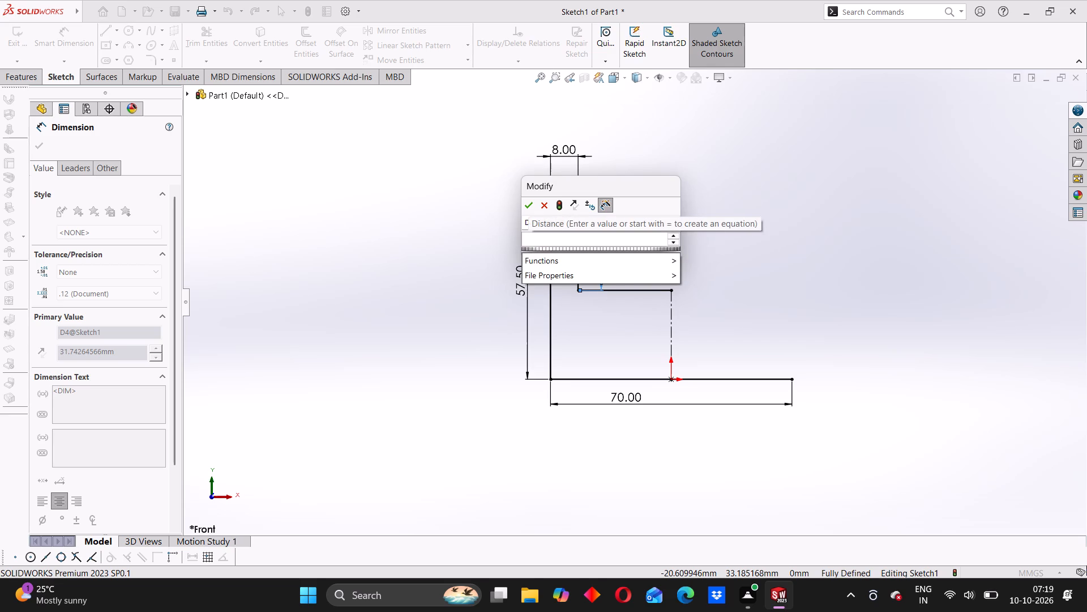
key(4)
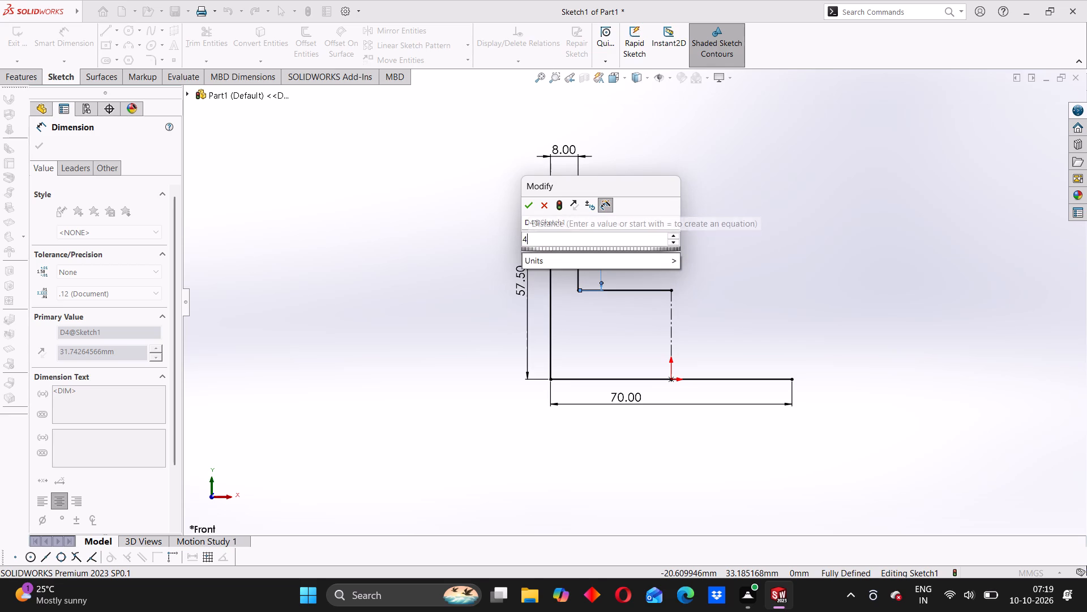
key(7)
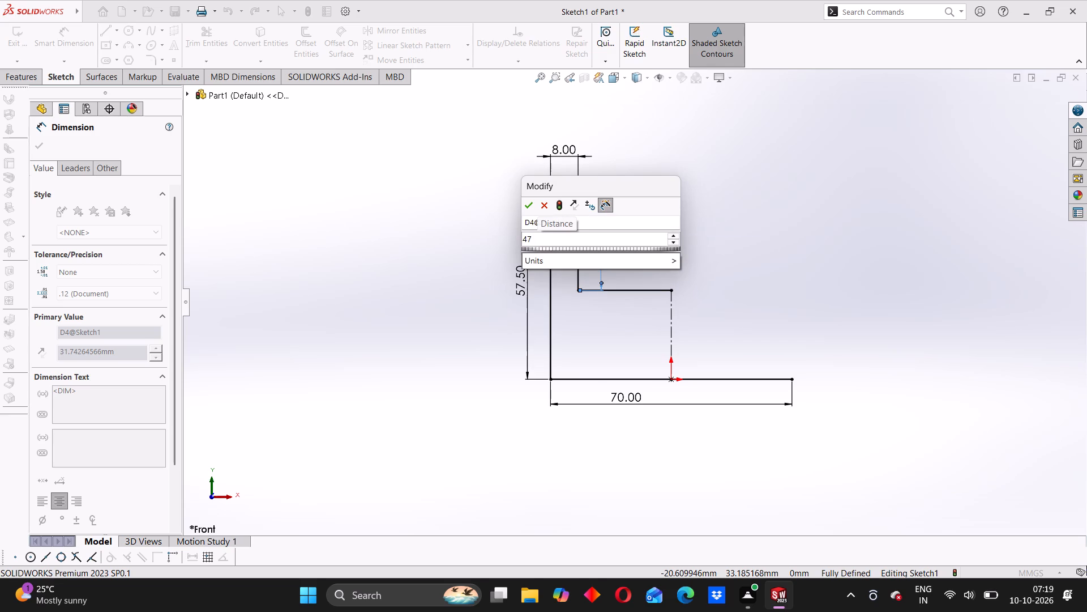
key(period)
key(5)
key(BackSpace)
key(BackSpace)
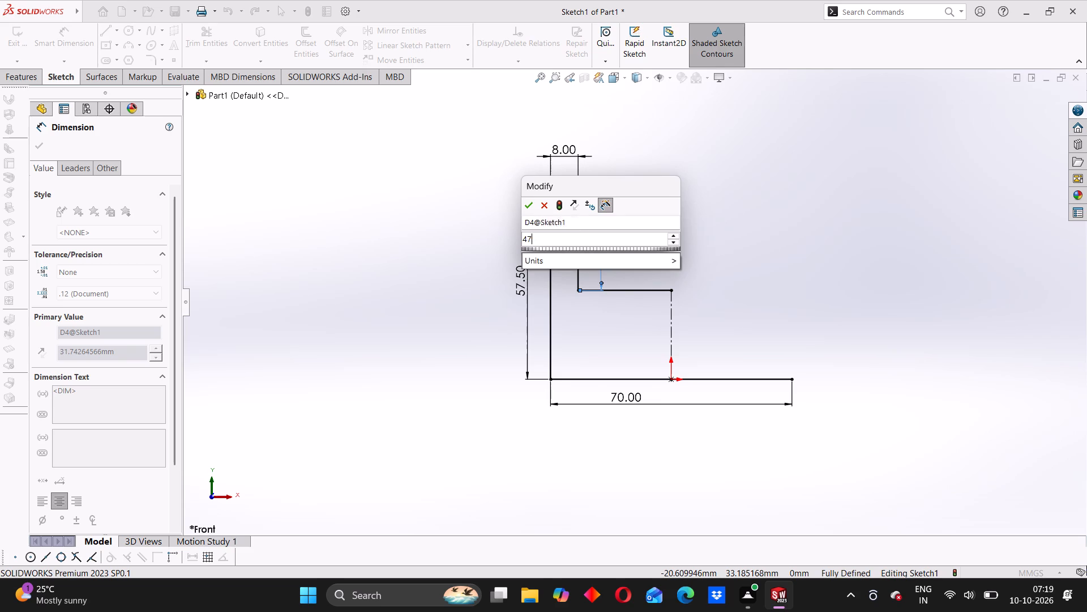
key(BackSpace)
key(BackSpace)
text(50)
key(Return)
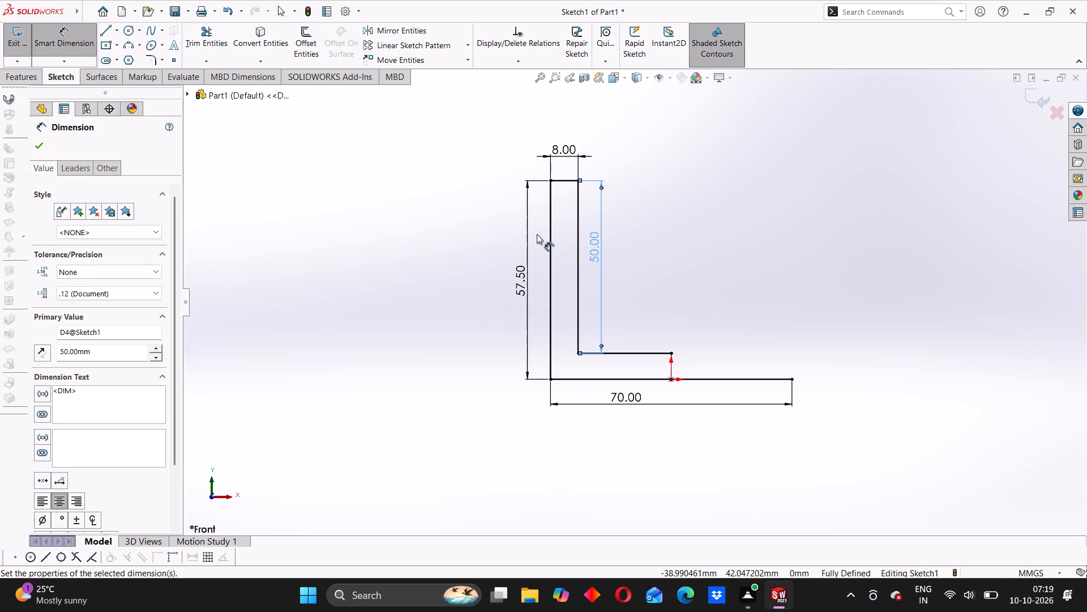
click(435, 254)
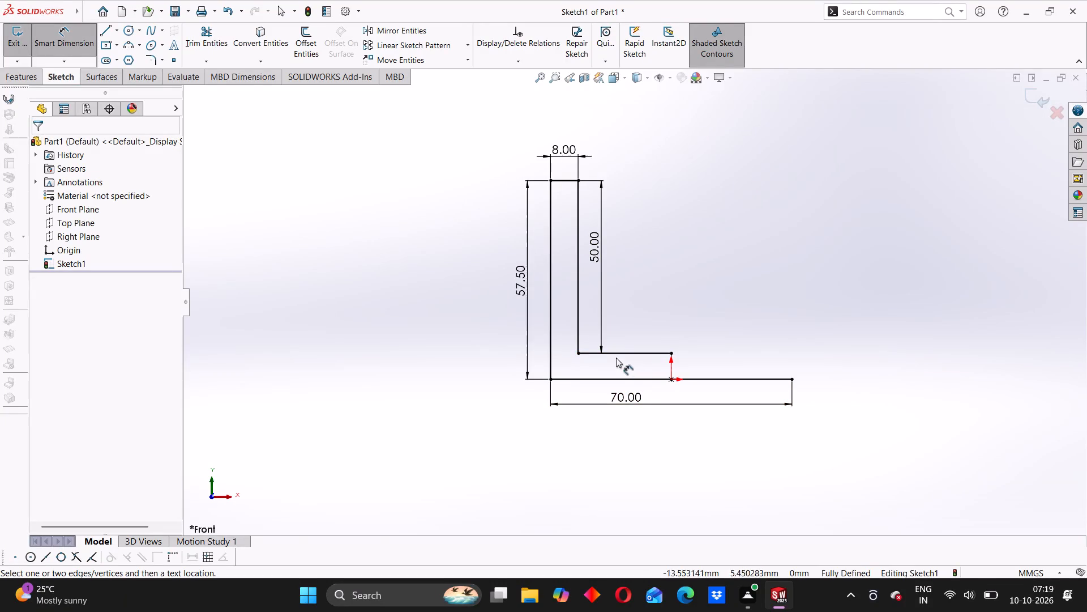
key(Escape)
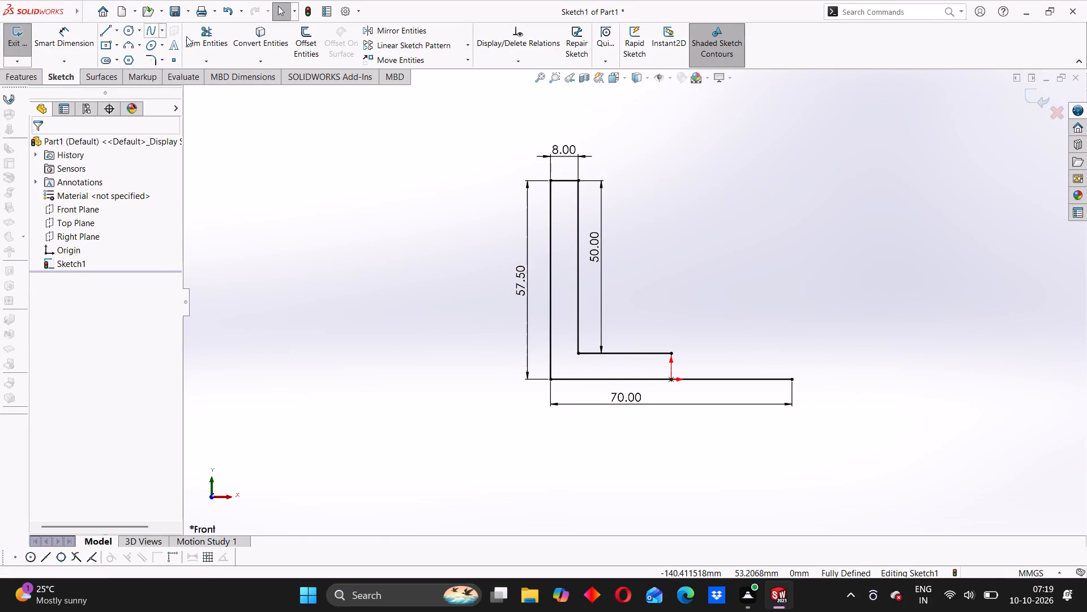
Mirror the leg's three lines and the inner horizontal line about the short vertical line at the origin.
click(396, 28)
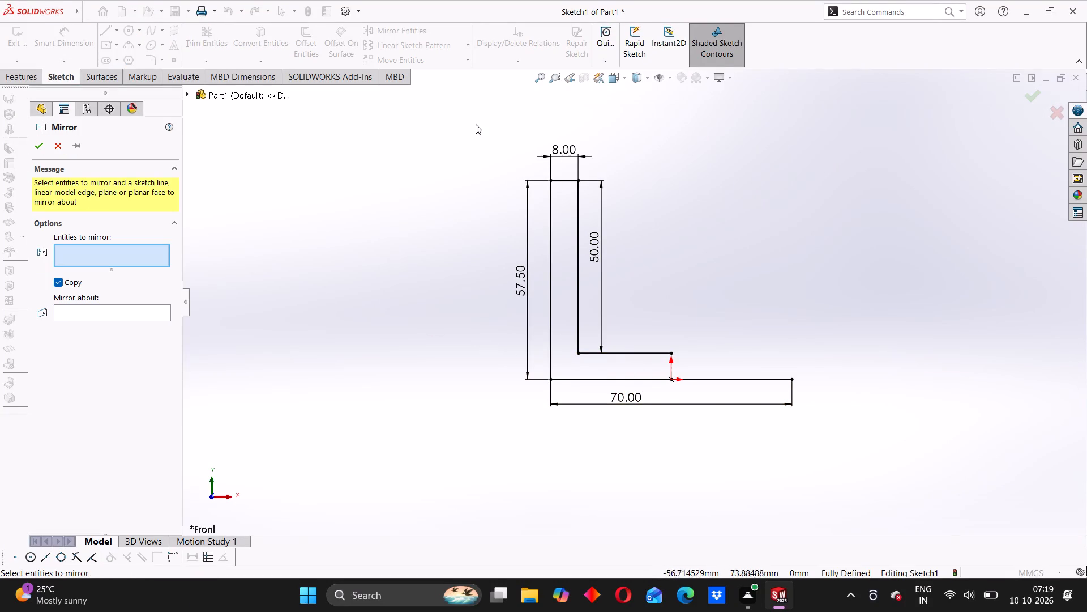
drag(476, 124, 671, 412)
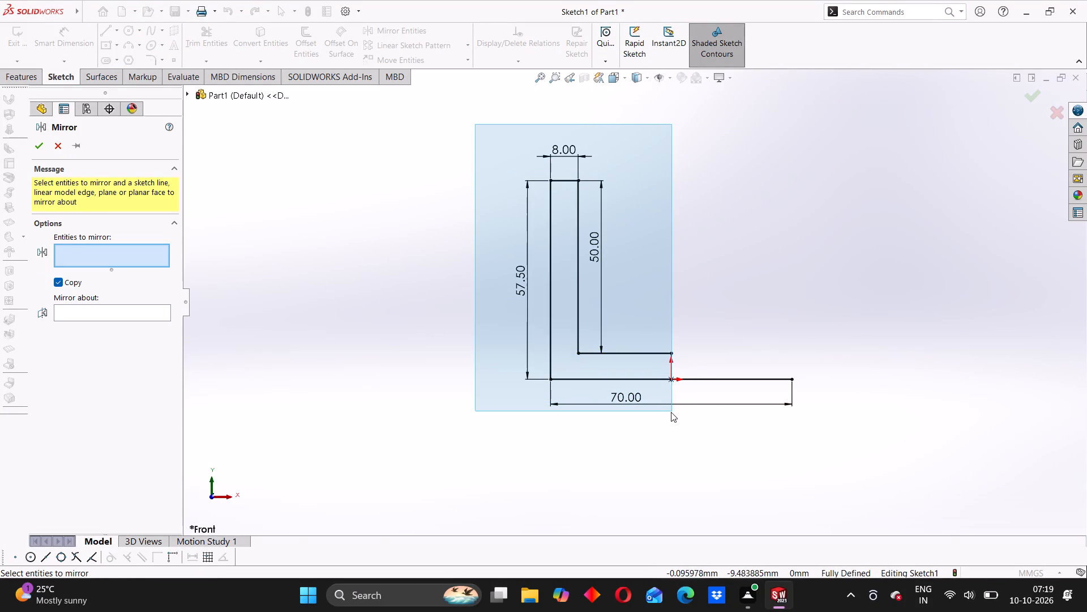
drag(671, 412, 666, 416)
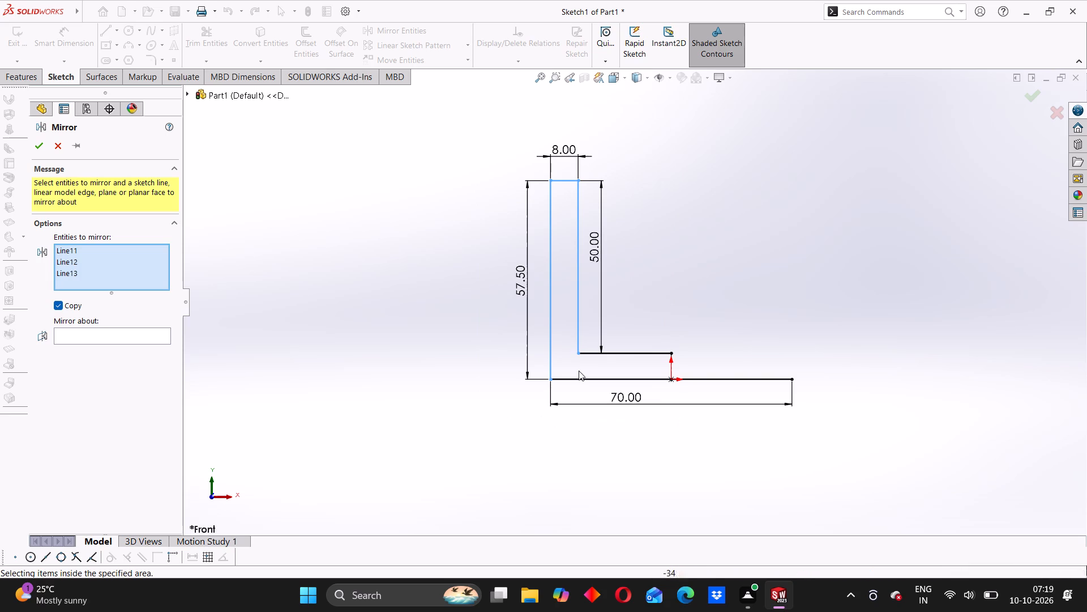
click(621, 355)
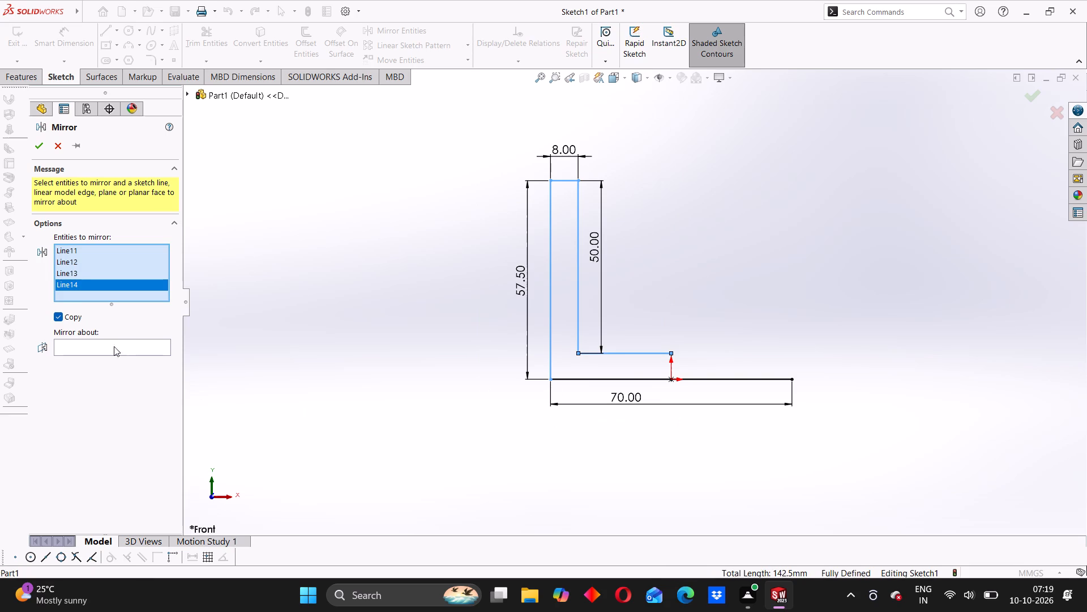
click(113, 354)
click(134, 354)
click(134, 345)
click(671, 368)
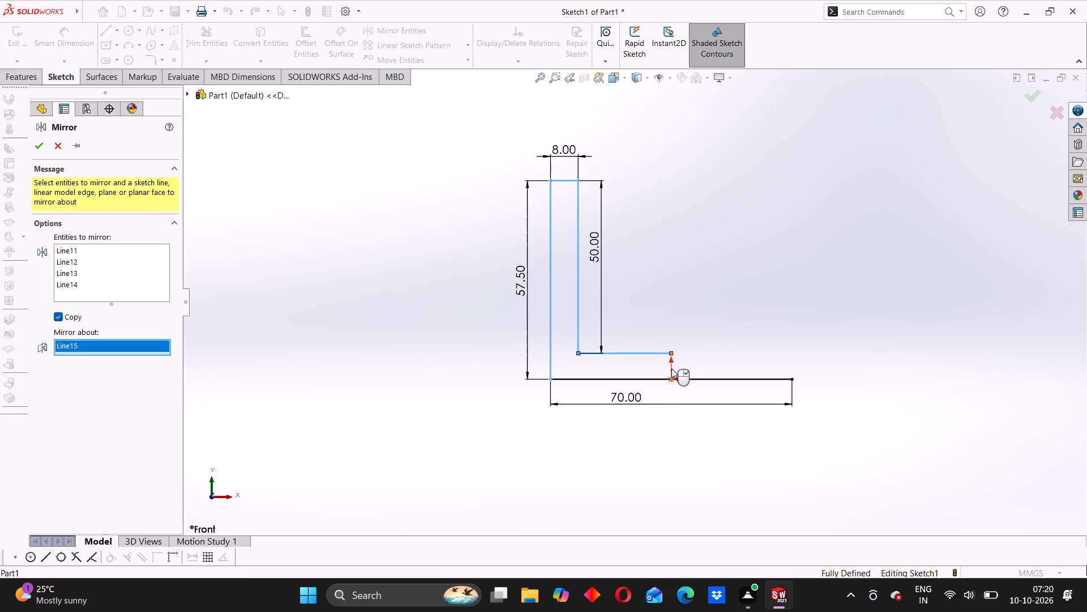
click(40, 152)
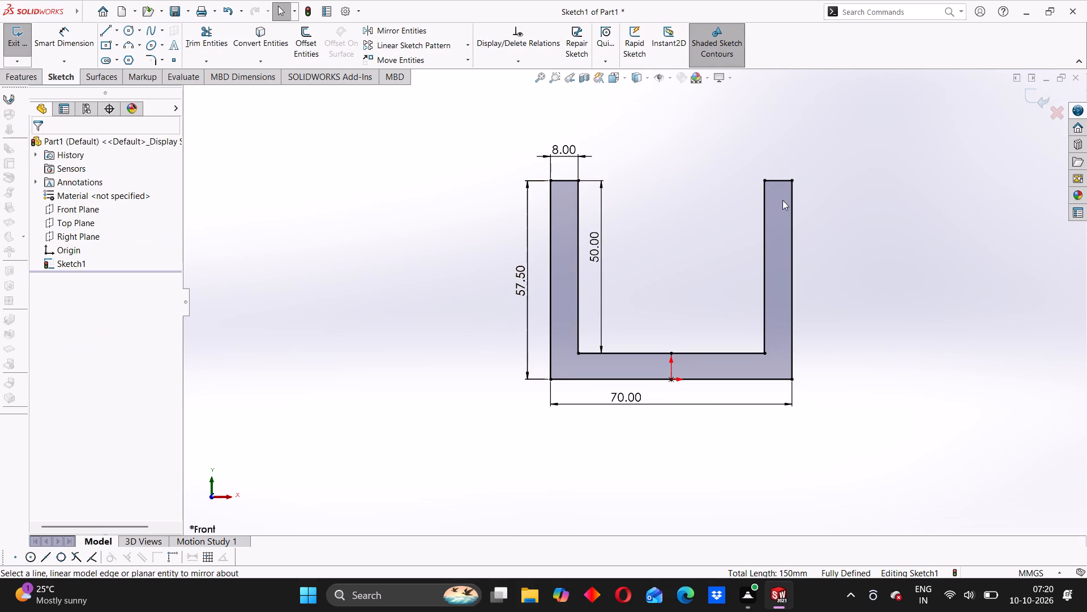
Extrude the closed U-shaped profile as a boss, Mid Plane, to a depth of 25 mm.
scroll(684, 231, down, 2)
scroll(684, 231, up, 3)
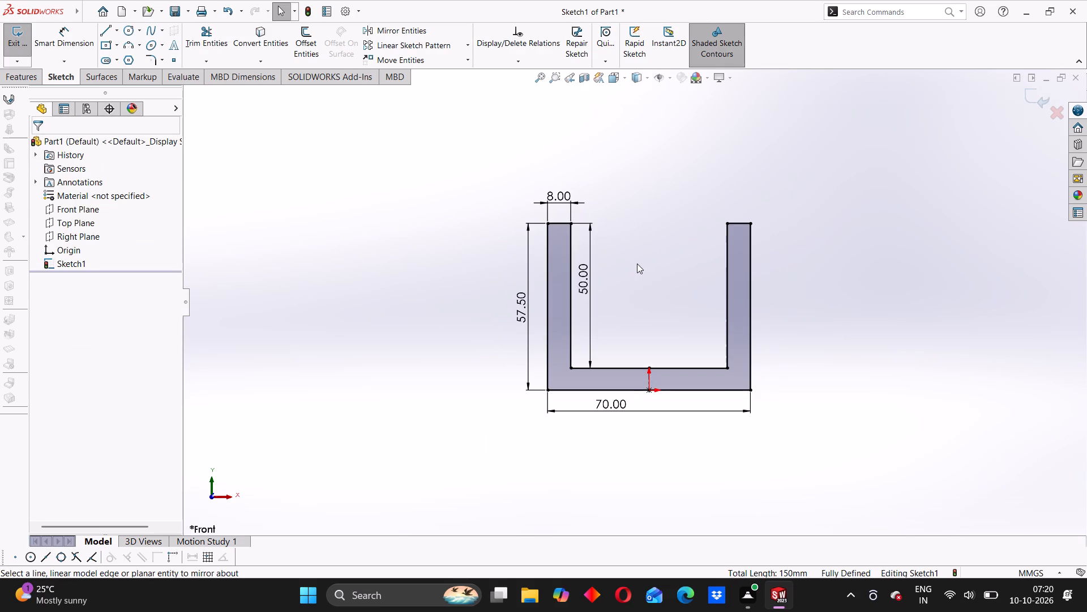
click(637, 263)
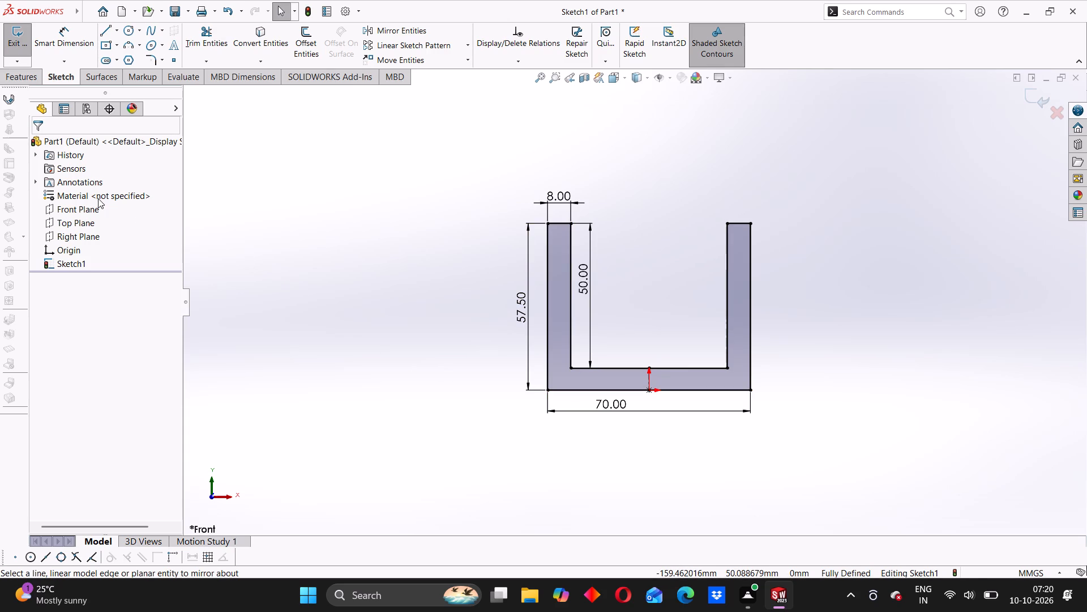
click(19, 74)
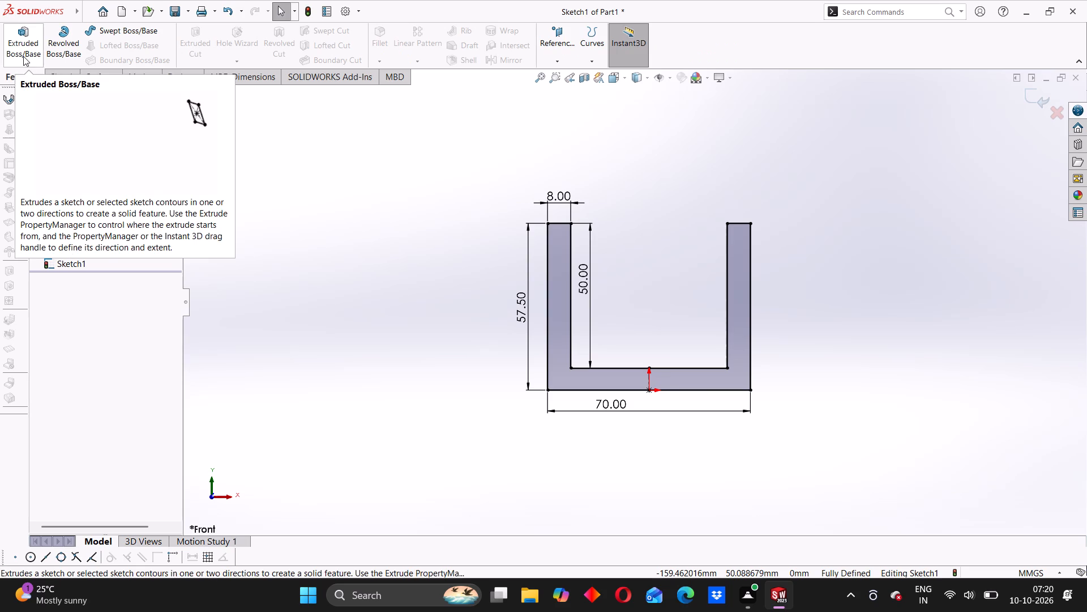
click(21, 45)
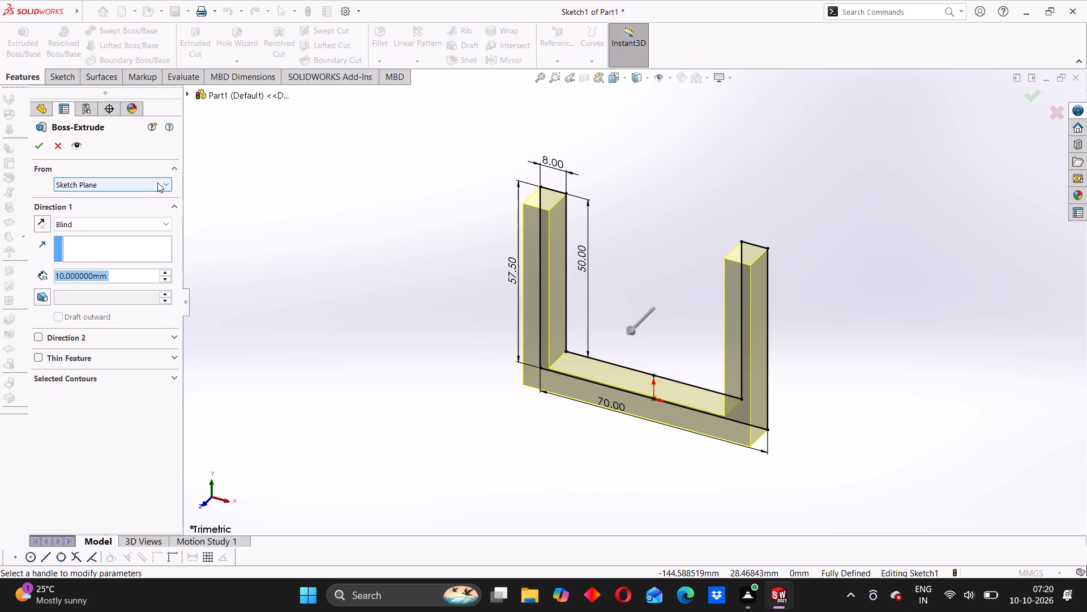
click(156, 229)
click(97, 282)
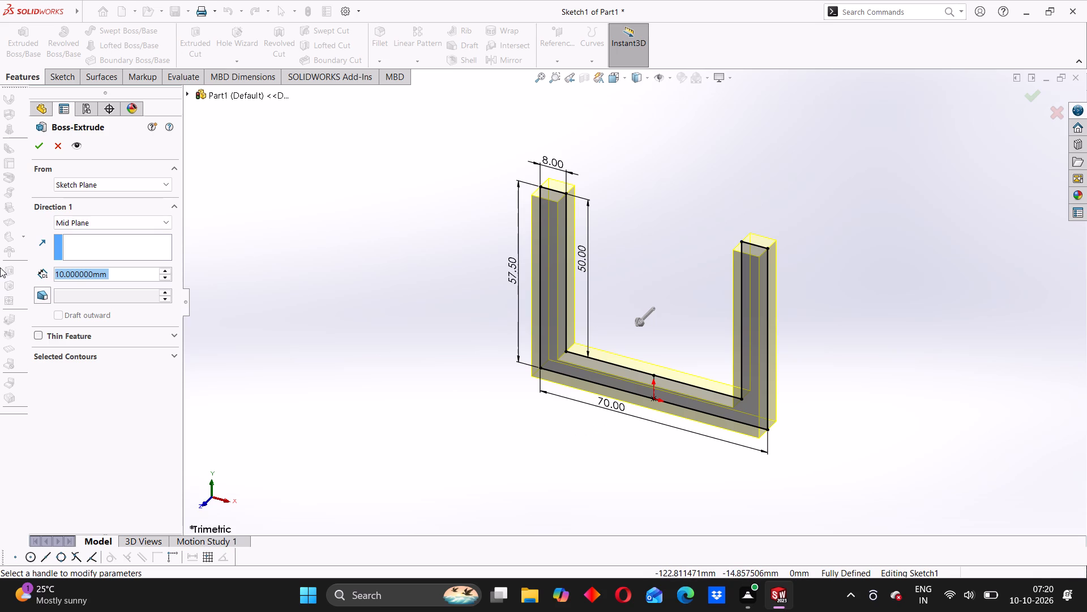
text(25)
key(Return)
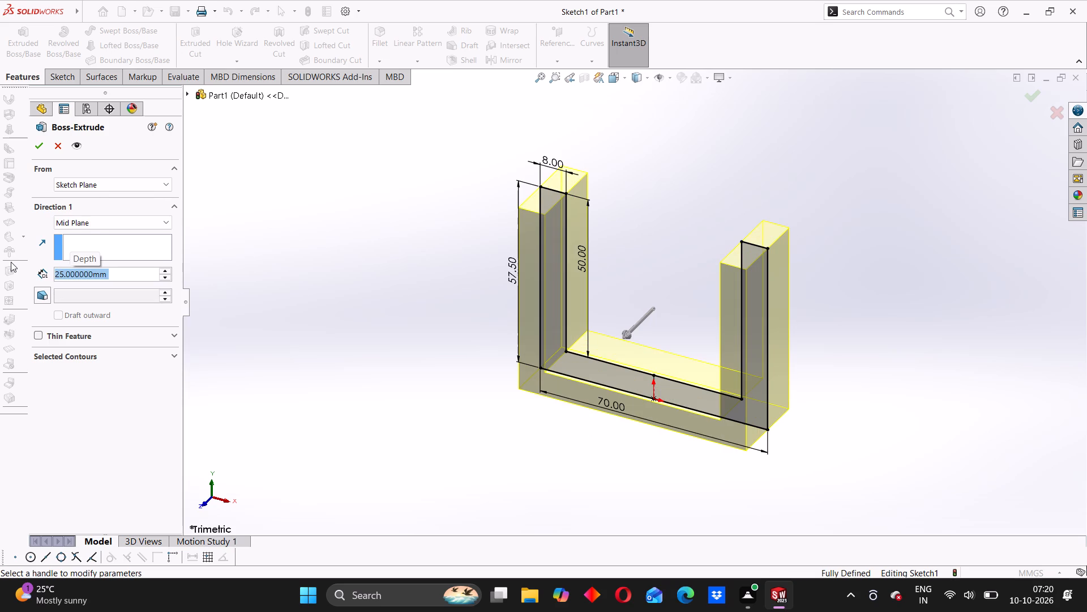
click(36, 144)
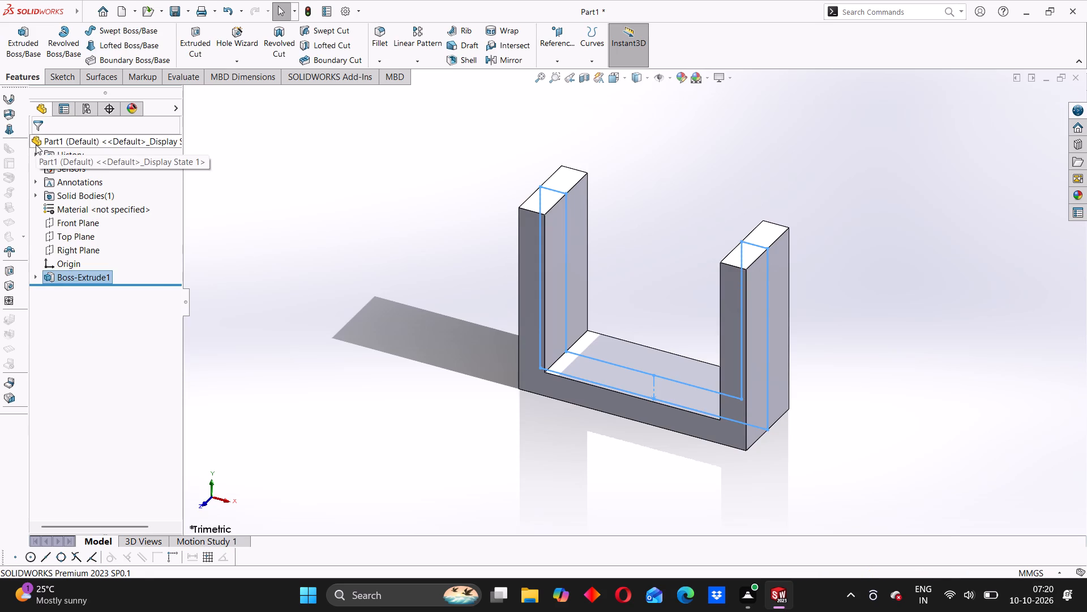
Inspect the extruded U-shaped body from several angles.
middle_drag(393, 290, 467, 306)
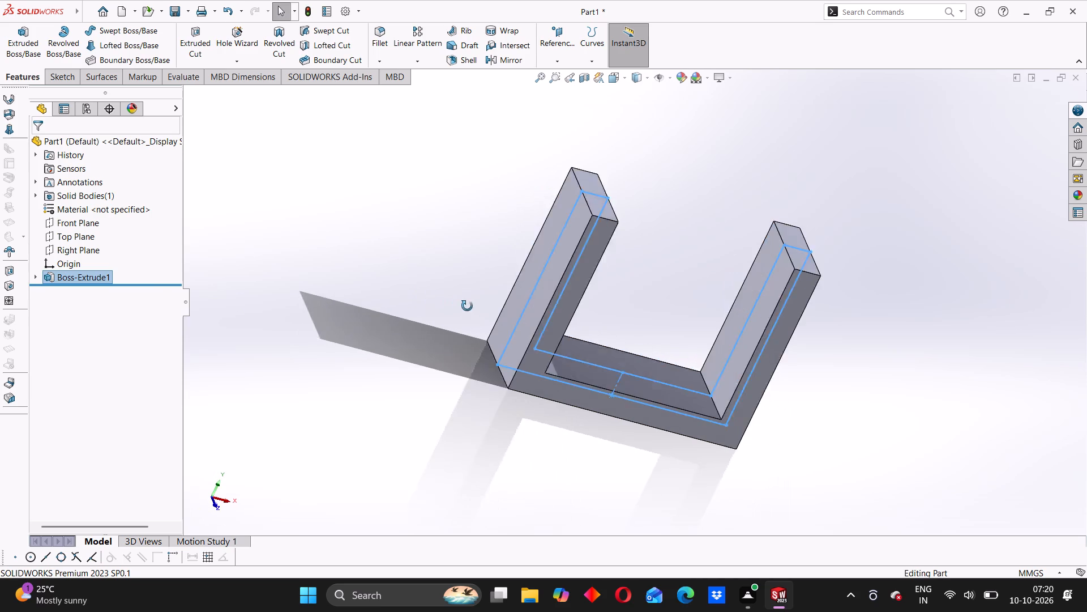
middle_drag(467, 306, 473, 308)
click(439, 261)
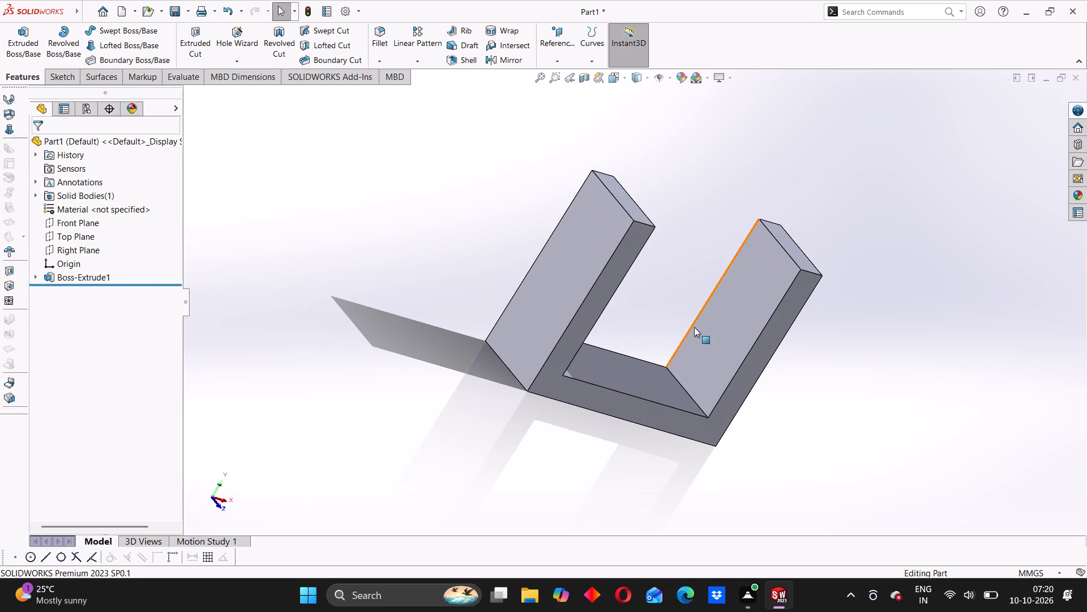
middle_drag(694, 328, 540, 248)
middle_drag(491, 270, 582, 270)
middle_drag(558, 269, 563, 263)
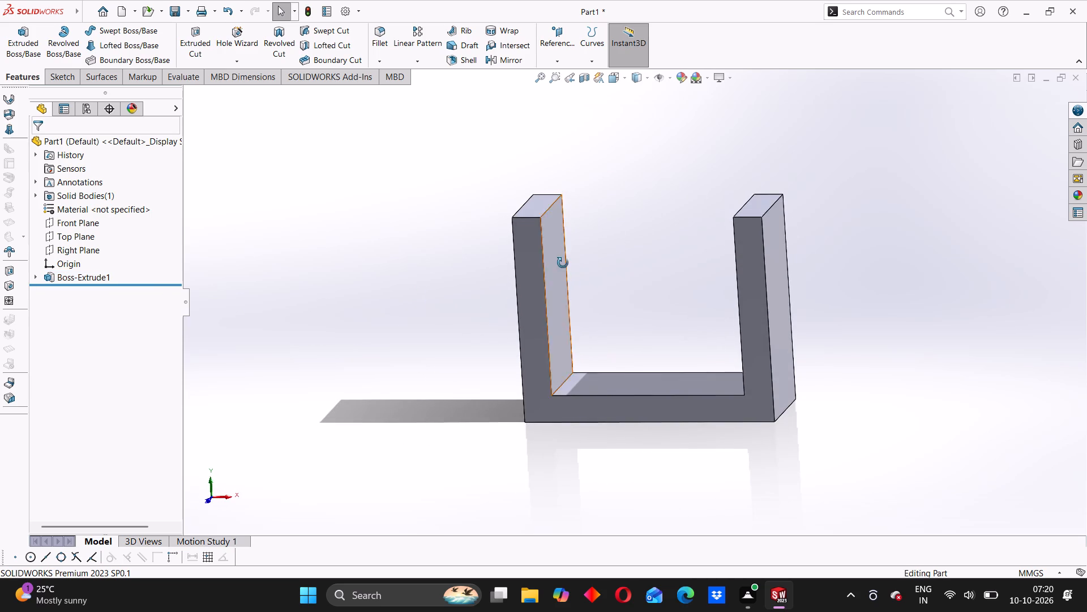
middle_drag(563, 263, 573, 211)
middle_drag(436, 256, 440, 297)
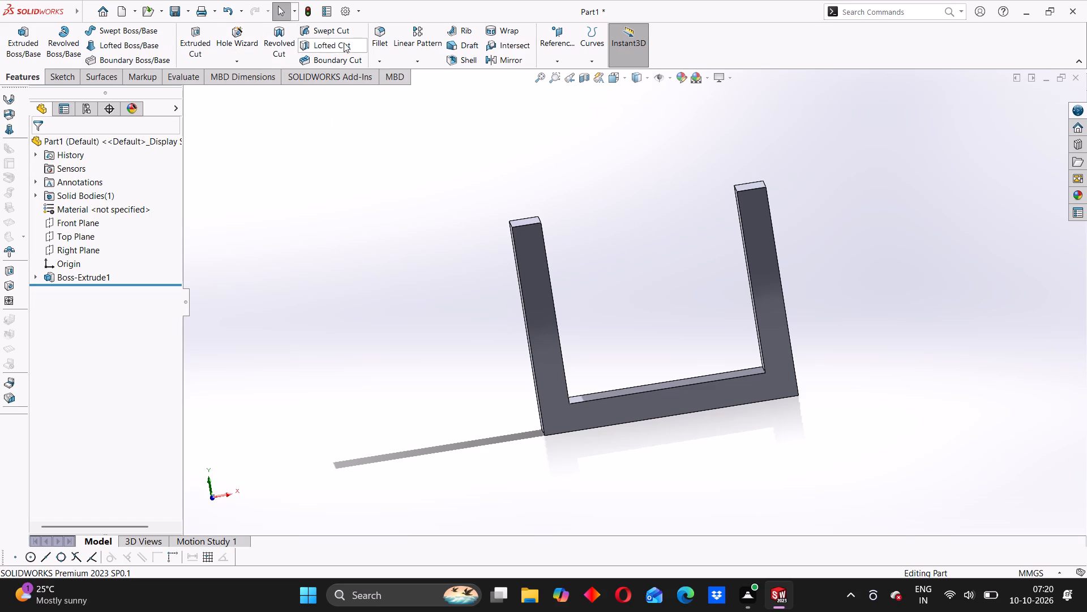
Fillet the four 8 mm top edges at the ends of both legs with a symmetric 12.5 mm radius.
click(372, 36)
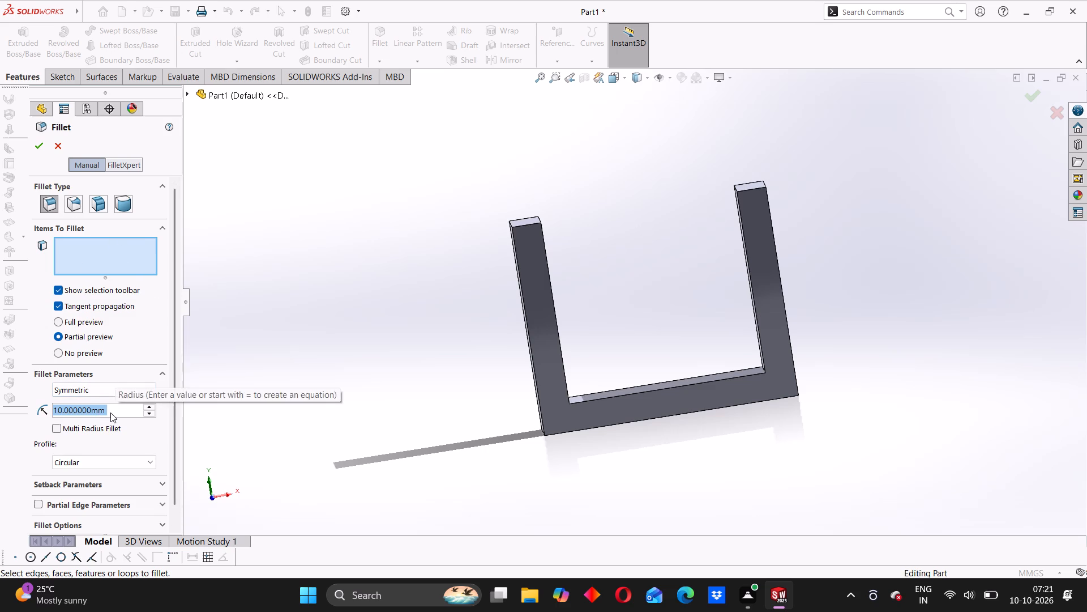
text(12.5)
key(Return)
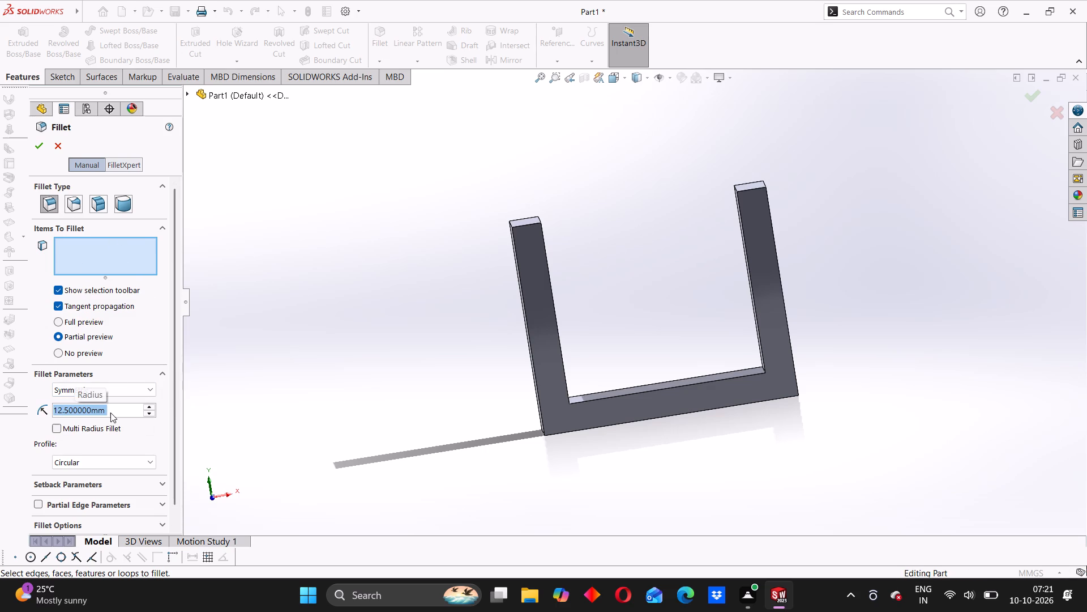
scroll(496, 230, down, 3)
middle_drag(502, 237, 545, 244)
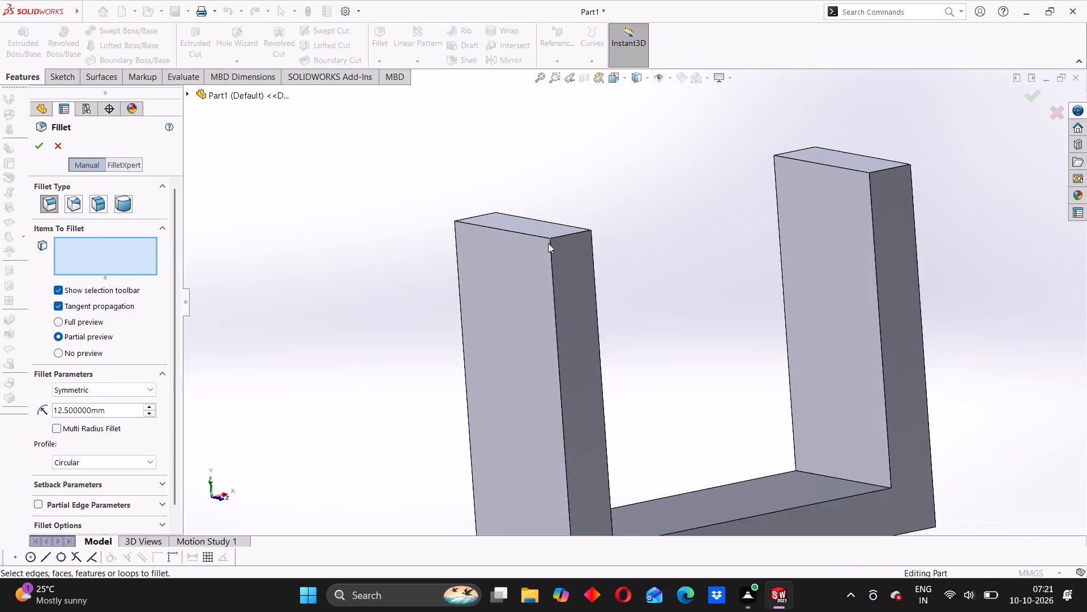
click(563, 236)
middle_drag(430, 264, 461, 276)
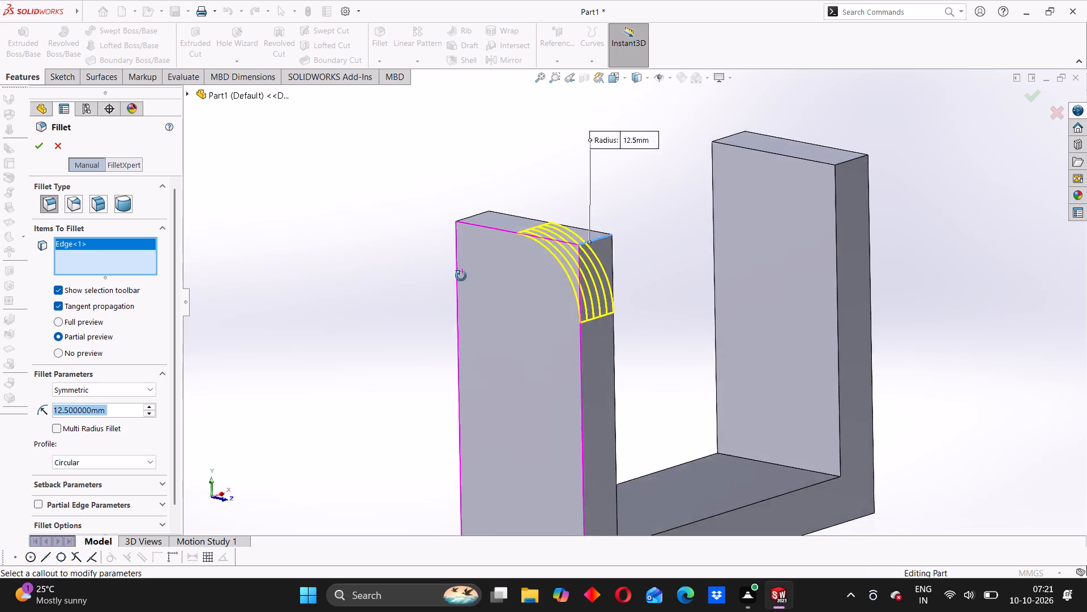
middle_drag(461, 276, 568, 354)
click(466, 218)
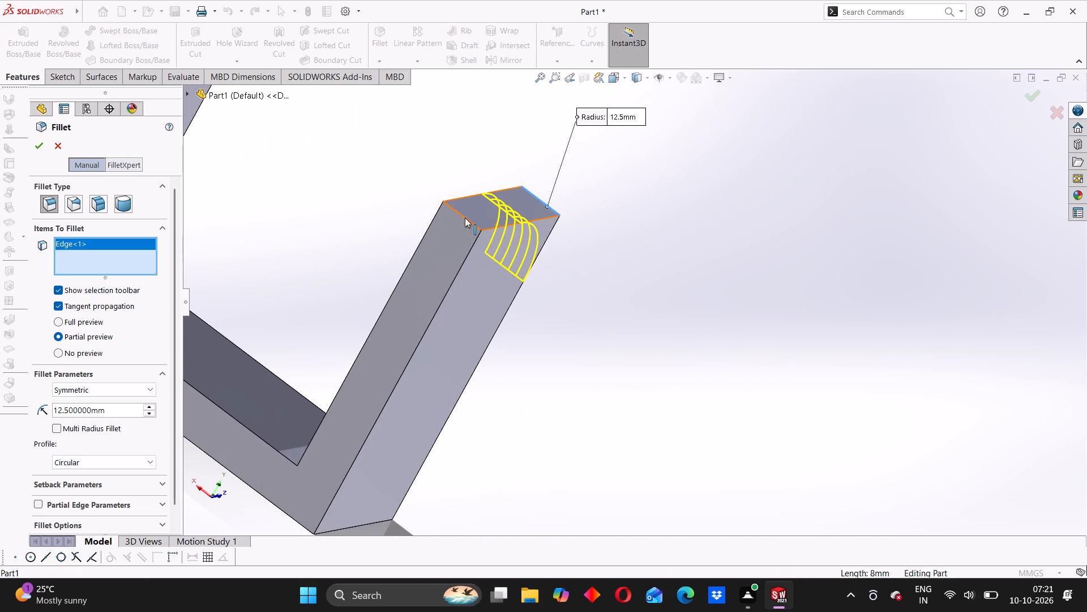
scroll(450, 214, up, 7)
scroll(497, 213, down, 4)
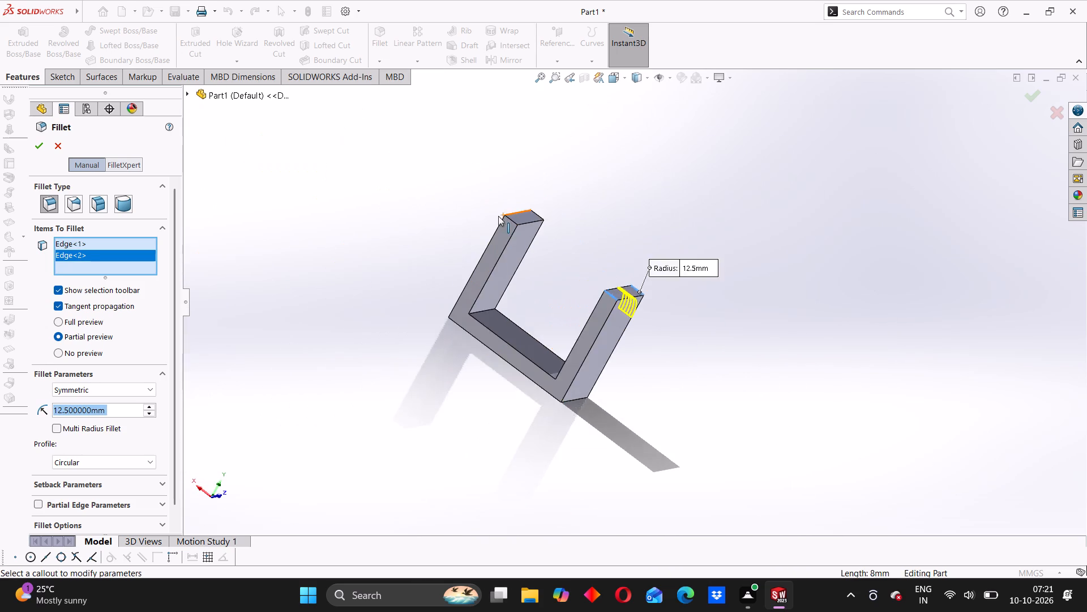
scroll(498, 216, down, 3)
scroll(539, 255, down, 5)
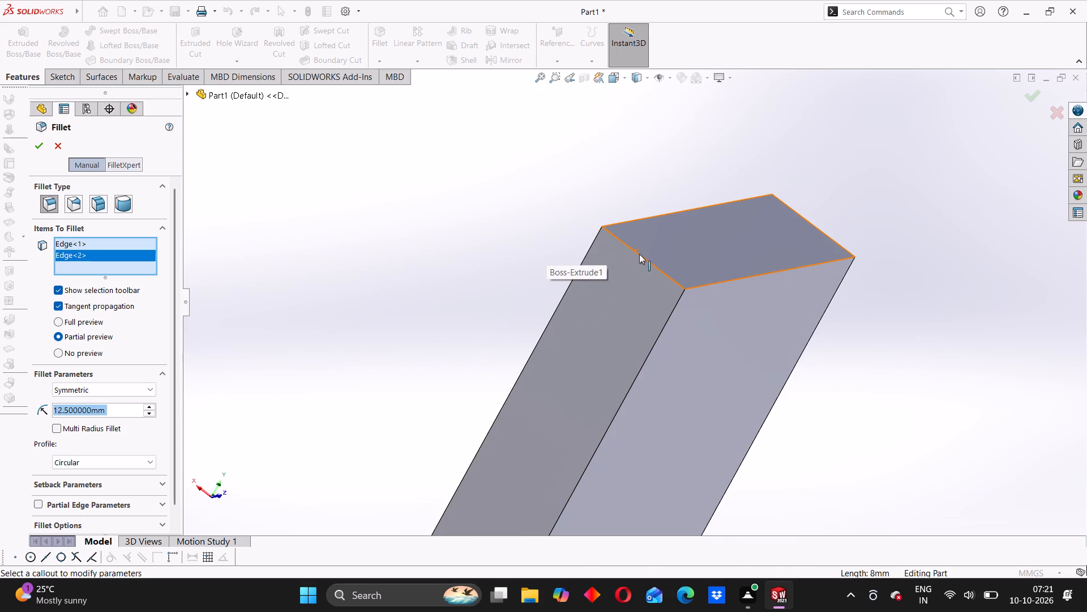
click(639, 254)
middle_drag(772, 331, 646, 362)
click(827, 246)
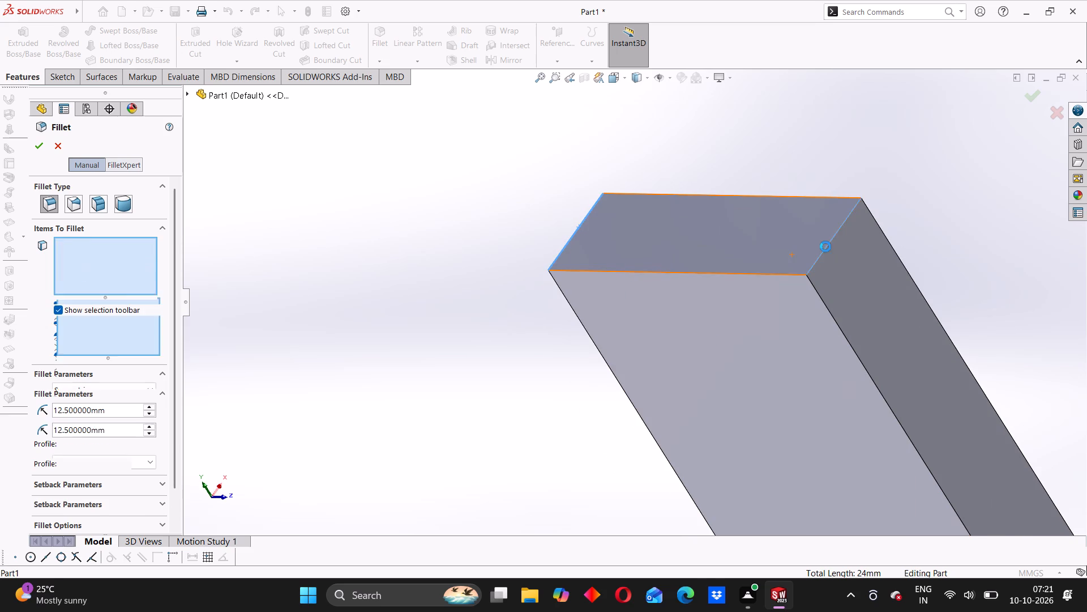
scroll(694, 292, up, 5)
middle_drag(657, 321, 697, 290)
scroll(691, 316, up, 4)
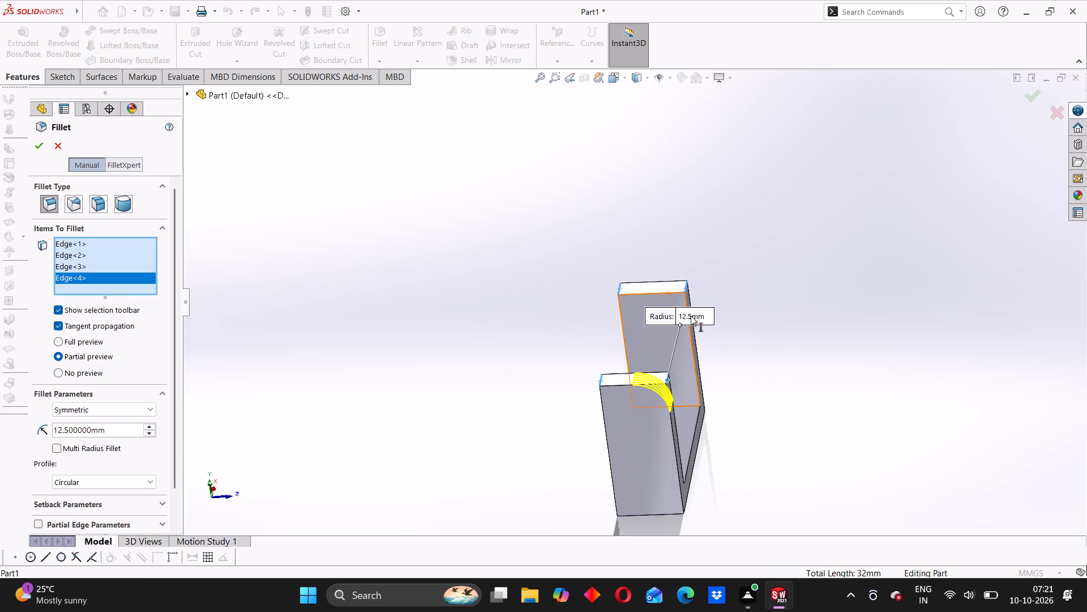
middle_drag(636, 341, 668, 307)
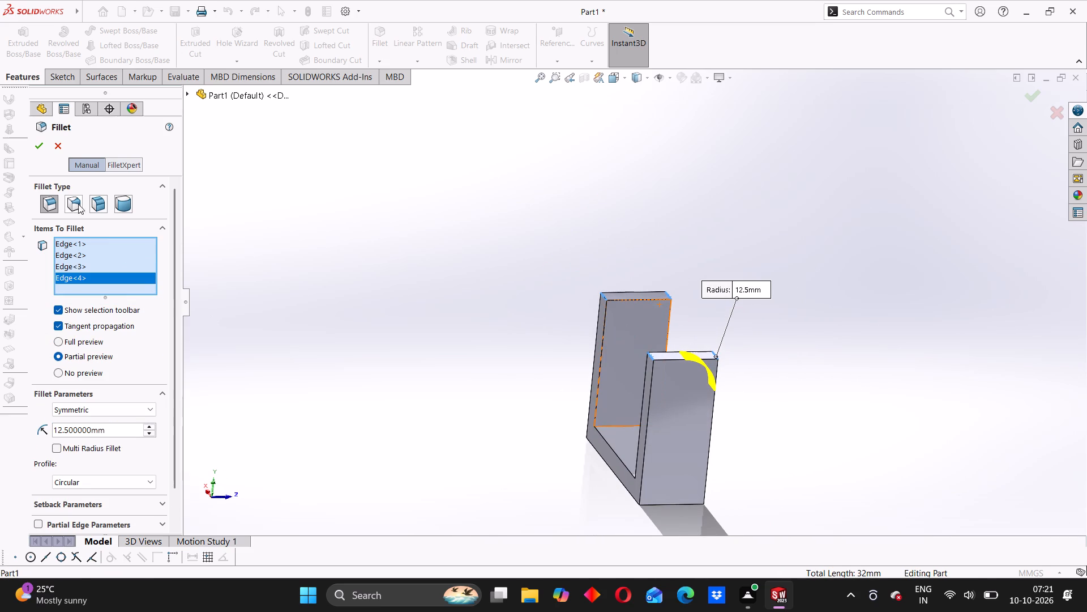
click(40, 146)
On the inner face of the +X leg, sketch a circle of about 7 mm radius concentric with the rounded top.
middle_drag(488, 304, 637, 315)
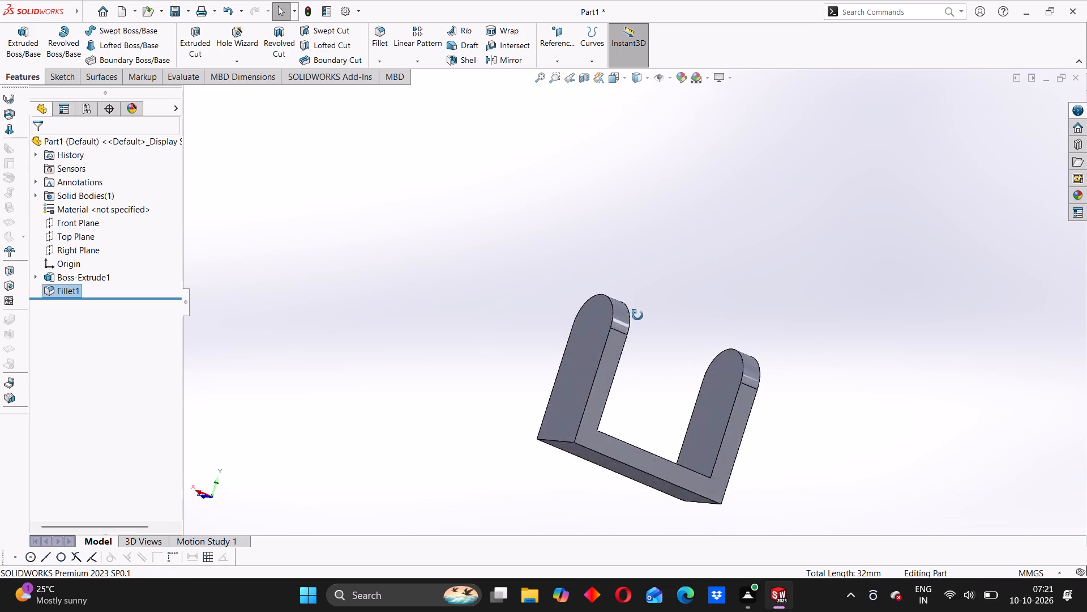
middle_drag(637, 315, 530, 398)
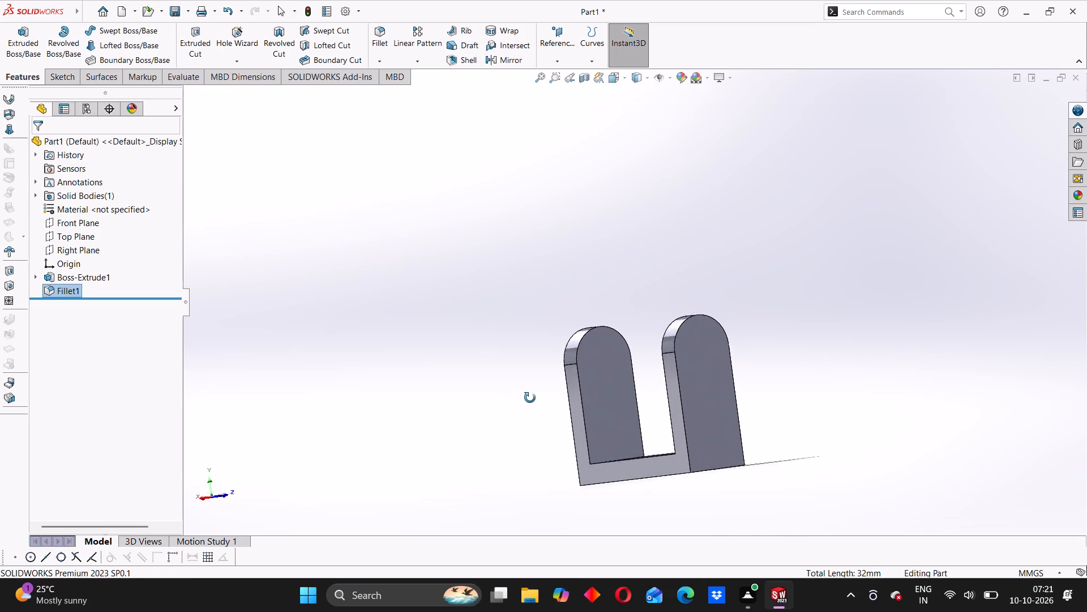
middle_drag(530, 398, 505, 403)
click(607, 362)
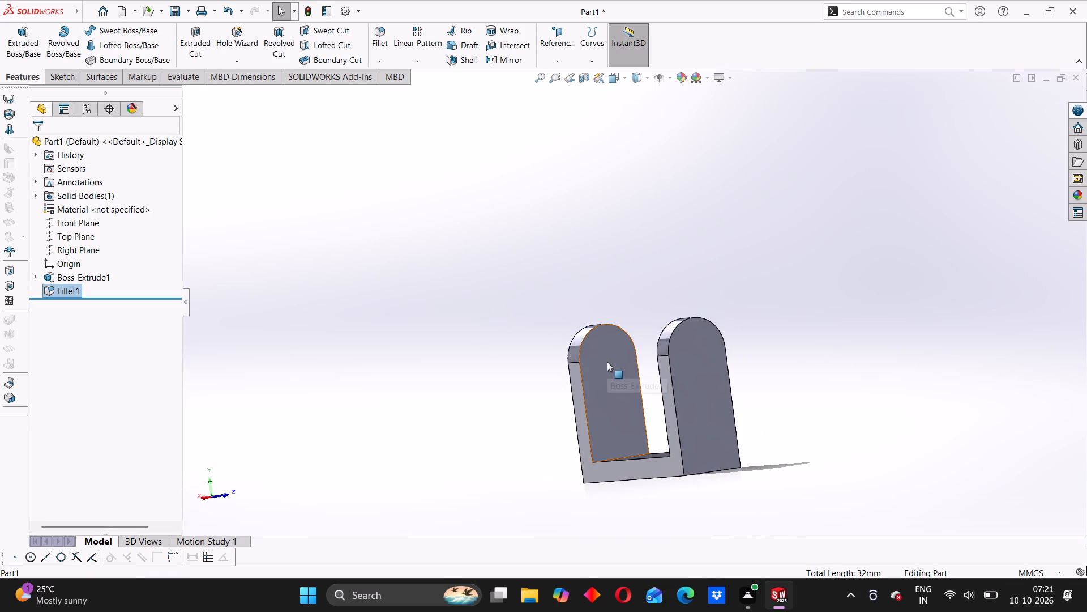
click(661, 333)
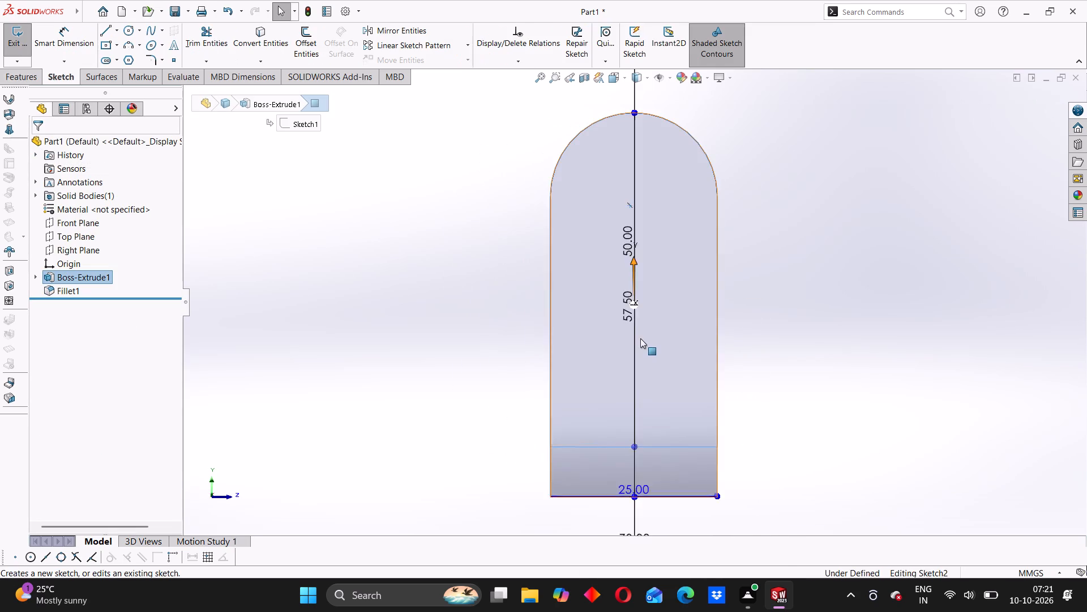
click(128, 31)
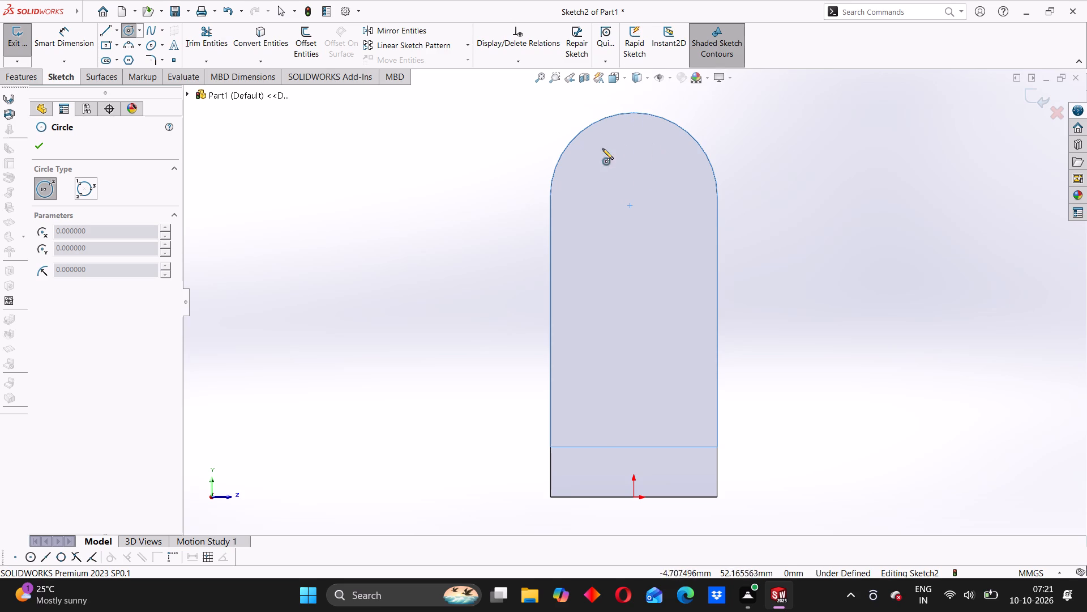
click(635, 197)
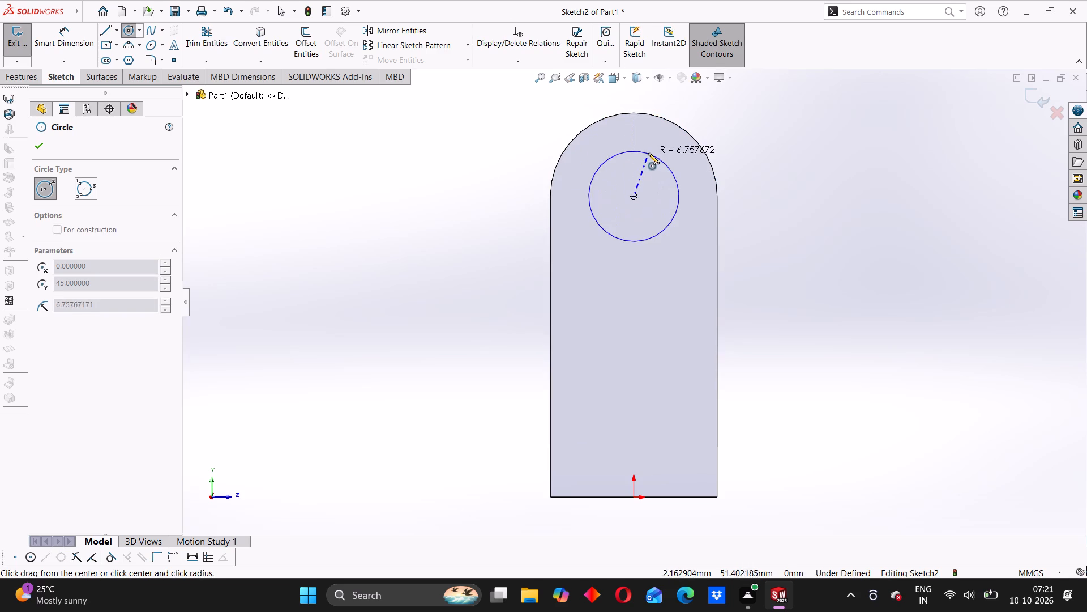
click(648, 151)
Dimension the circle on the leg's inner face to a diameter of 8 mm.
click(88, 27)
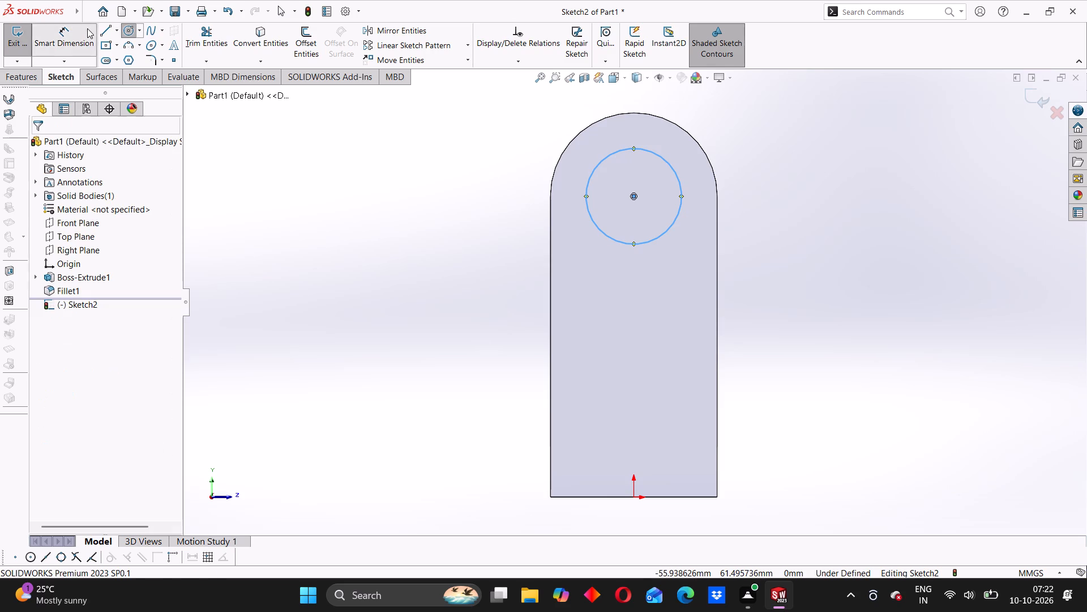
click(615, 151)
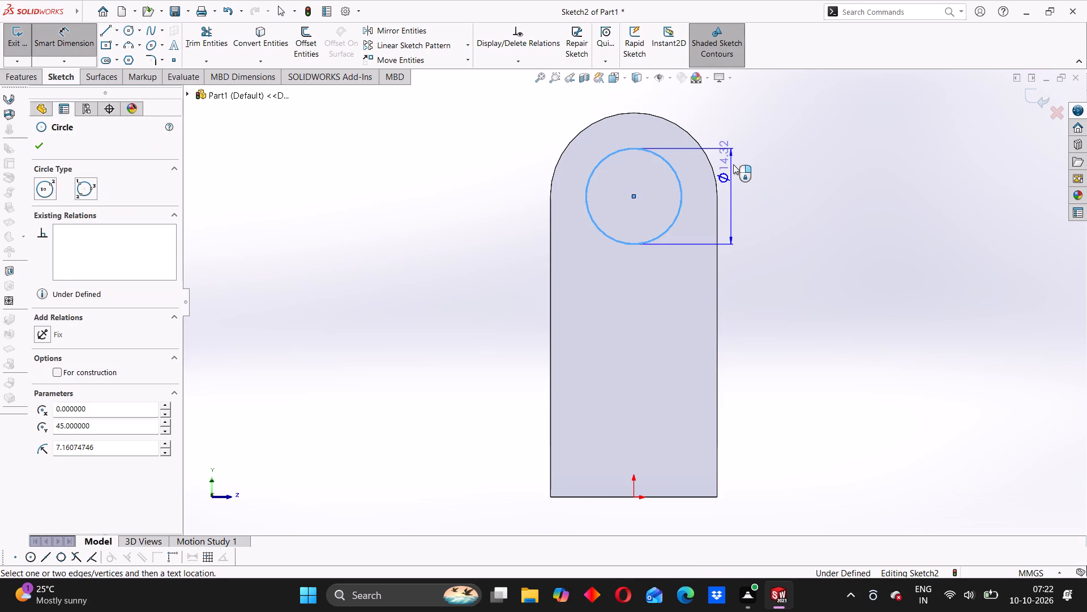
click(733, 164)
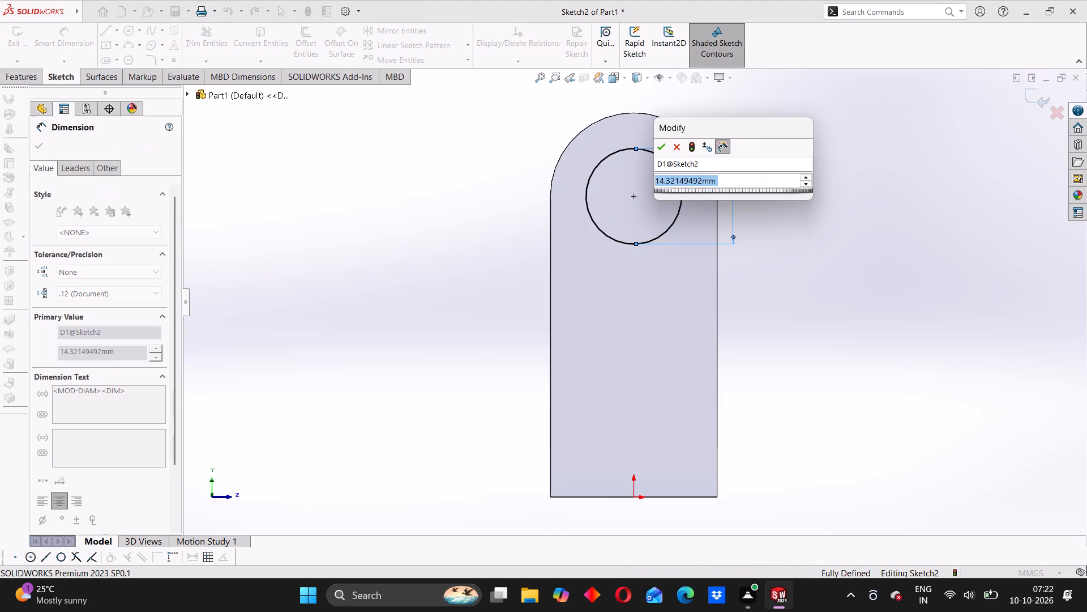
key(8)
key(Return)
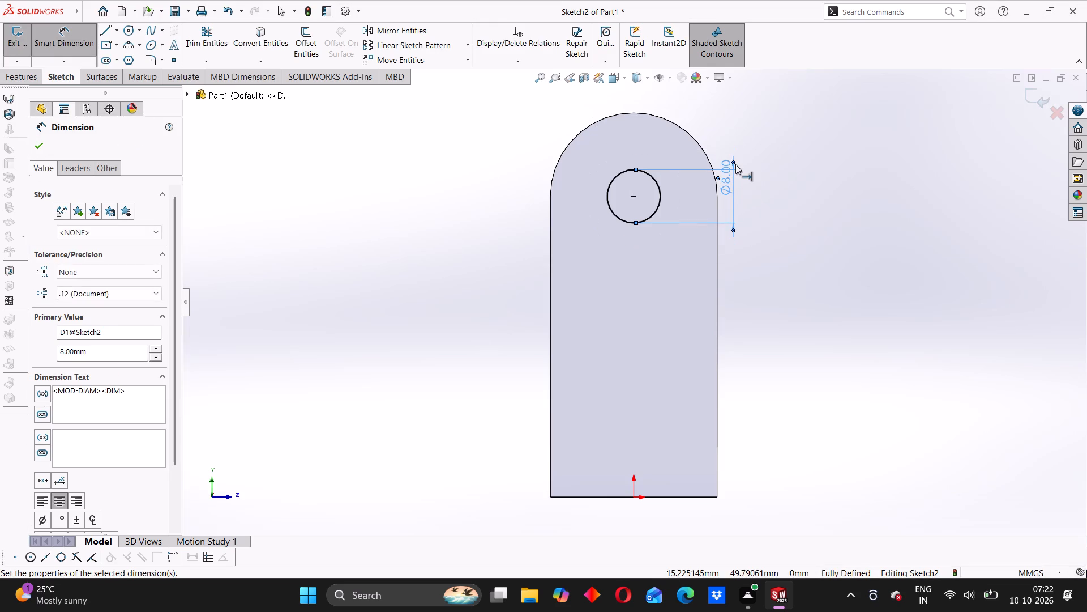
click(453, 208)
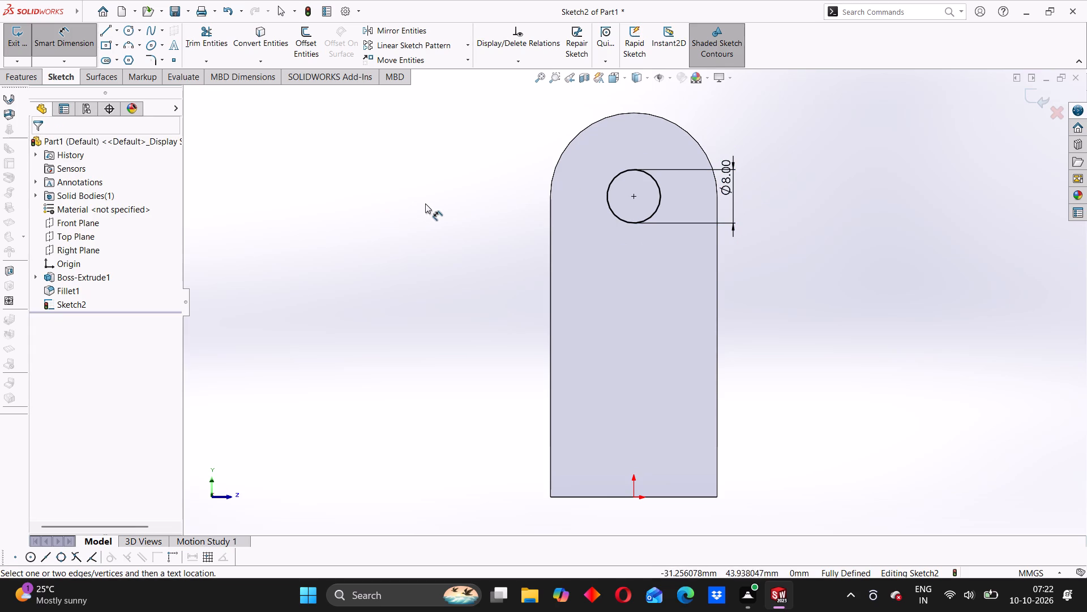
click(69, 42)
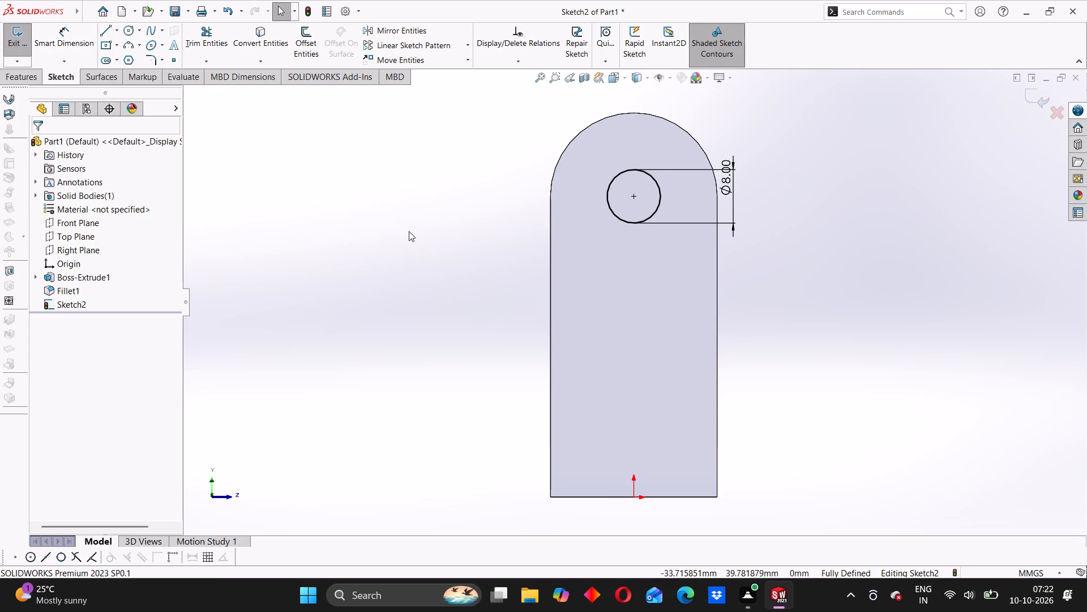
Cut-extrude the 8 mm circle with Through All - Both so the hole passes through both legs.
click(27, 74)
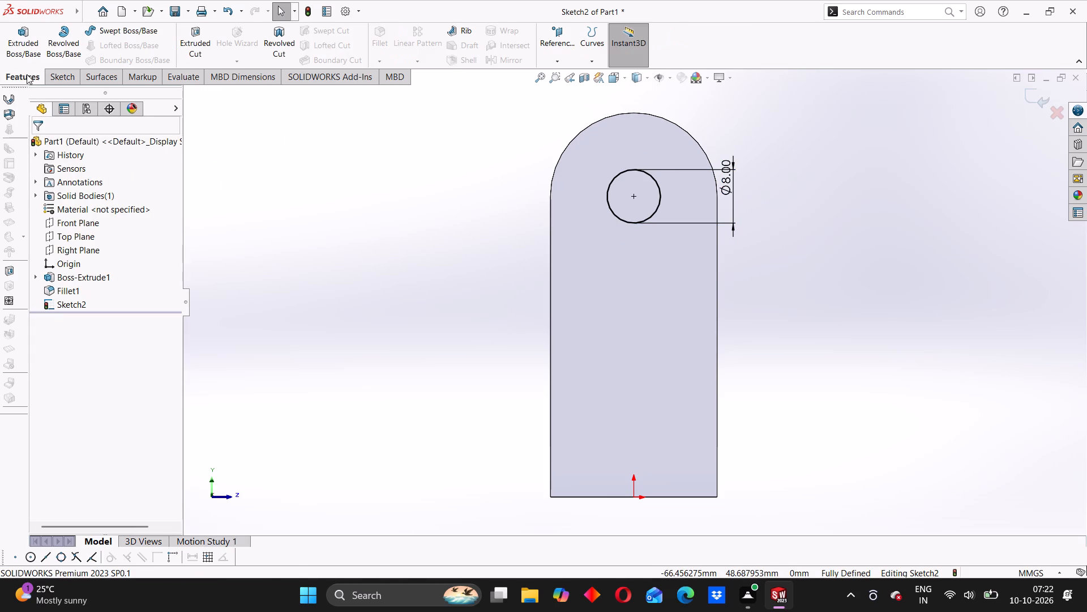
click(199, 39)
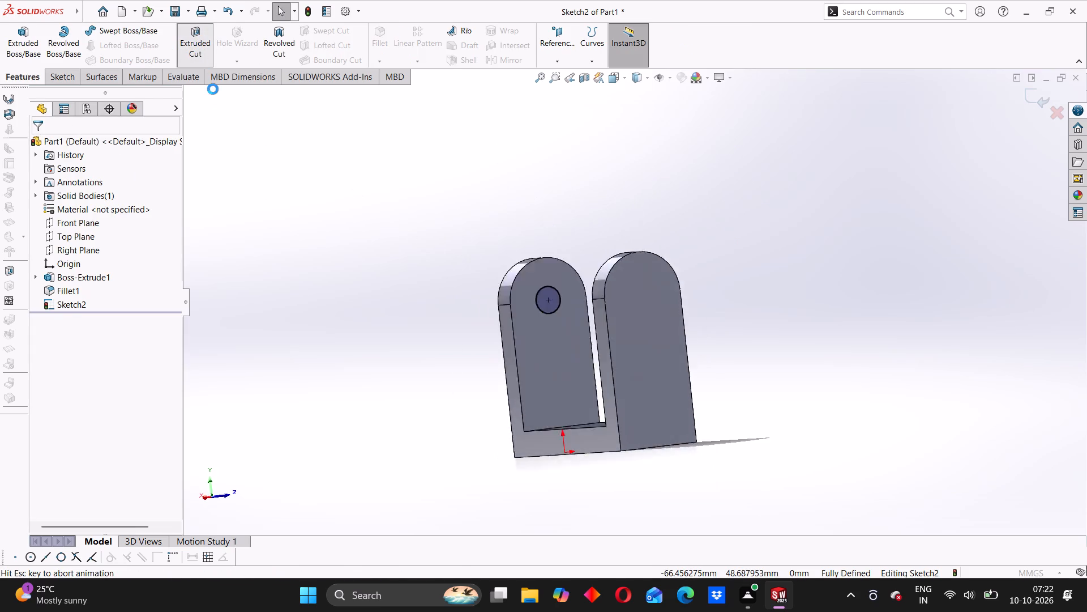
middle_drag(455, 256, 540, 257)
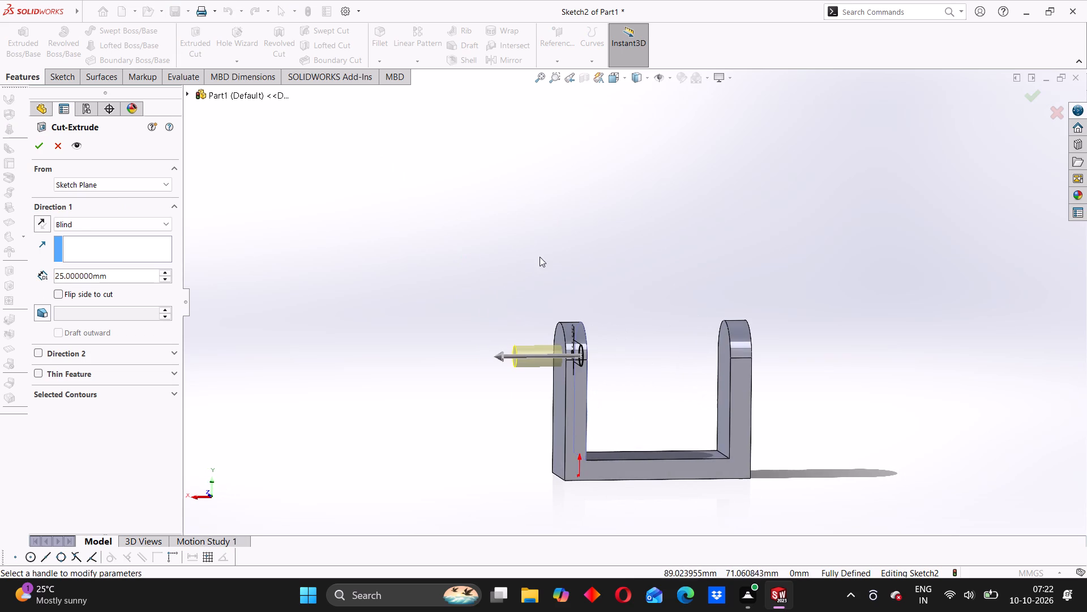
click(86, 225)
click(80, 255)
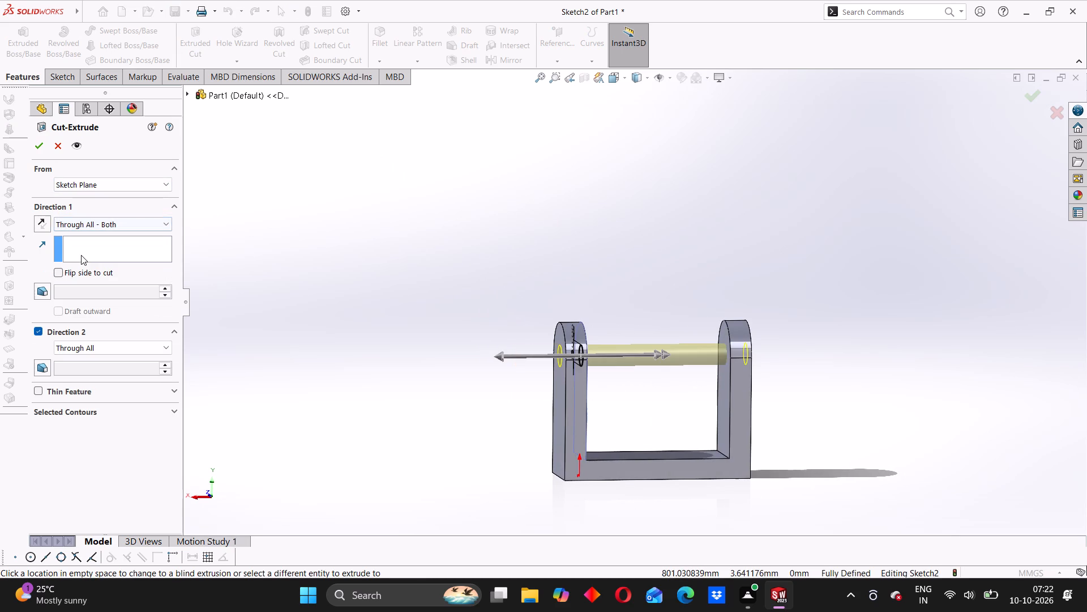
click(34, 147)
Inspect the bracket and its leg holes from several angles.
scroll(628, 385, up, 4)
middle_drag(628, 386, 602, 391)
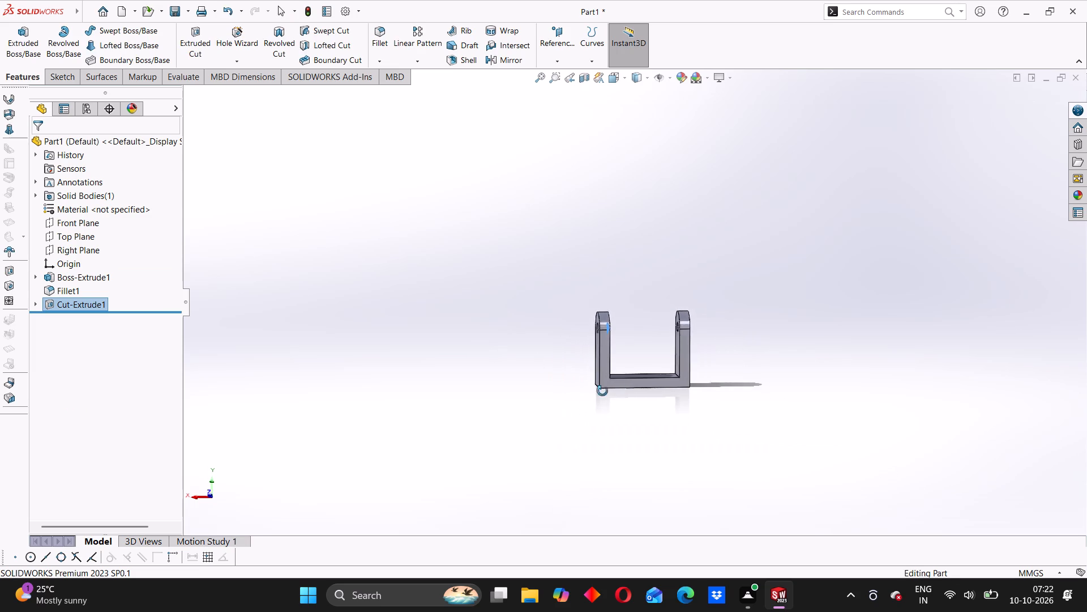
middle_drag(602, 391, 576, 394)
click(540, 379)
middle_drag(647, 317, 655, 345)
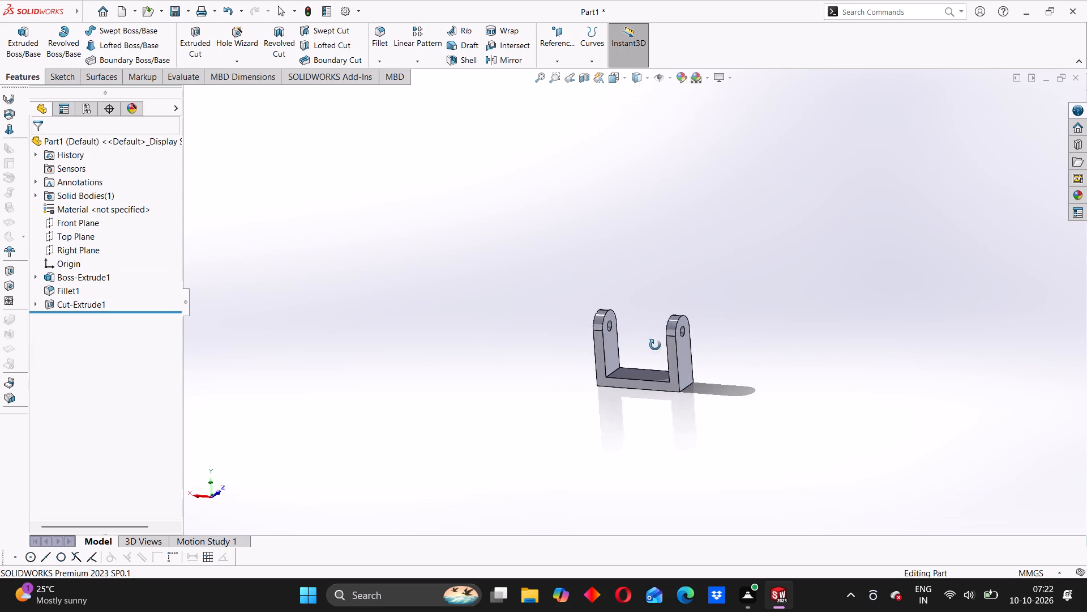
middle_drag(655, 345, 664, 386)
middle_drag(463, 292, 504, 369)
scroll(471, 292, up, 1)
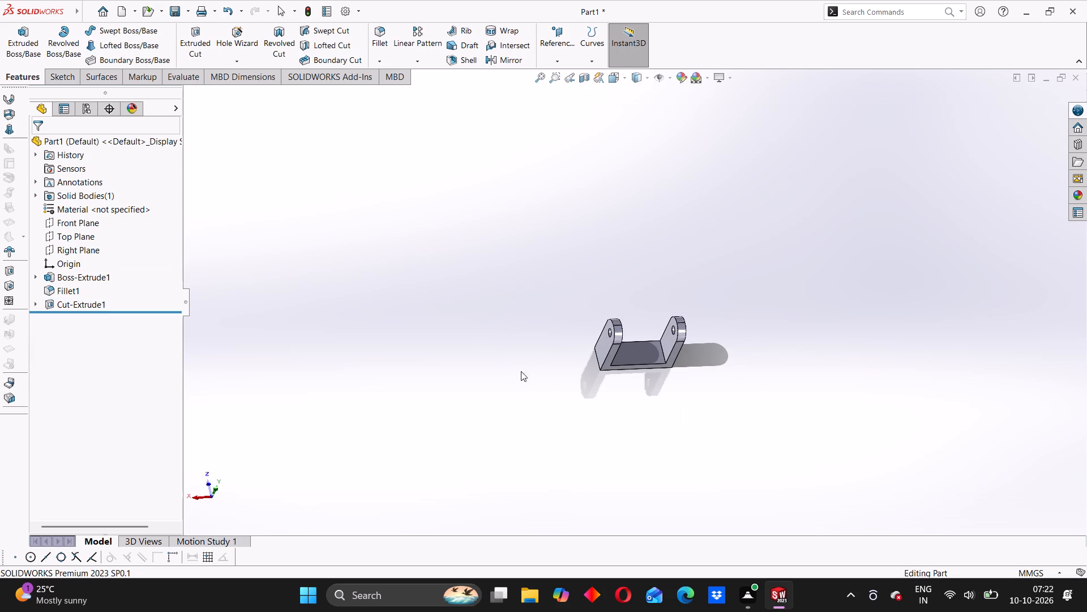
middle_drag(652, 293, 635, 339)
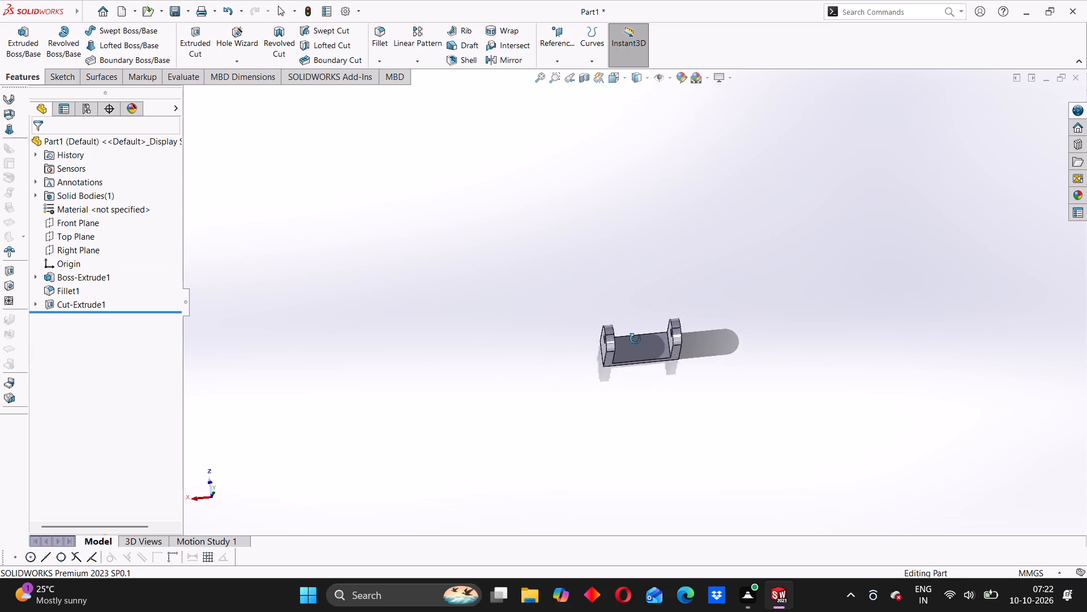
middle_drag(635, 339, 622, 390)
On the base's inner face, sketch two circles of about 4 mm radius, level with the origin and about 17 mm to either side along X.
scroll(614, 348, down, 7)
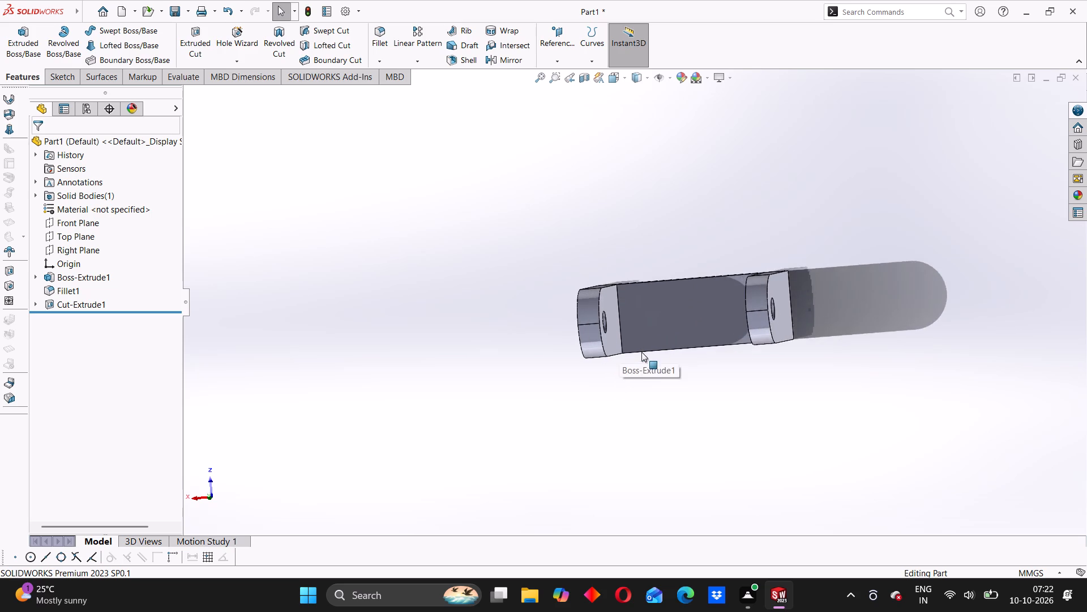
middle_drag(643, 354, 650, 338)
click(682, 307)
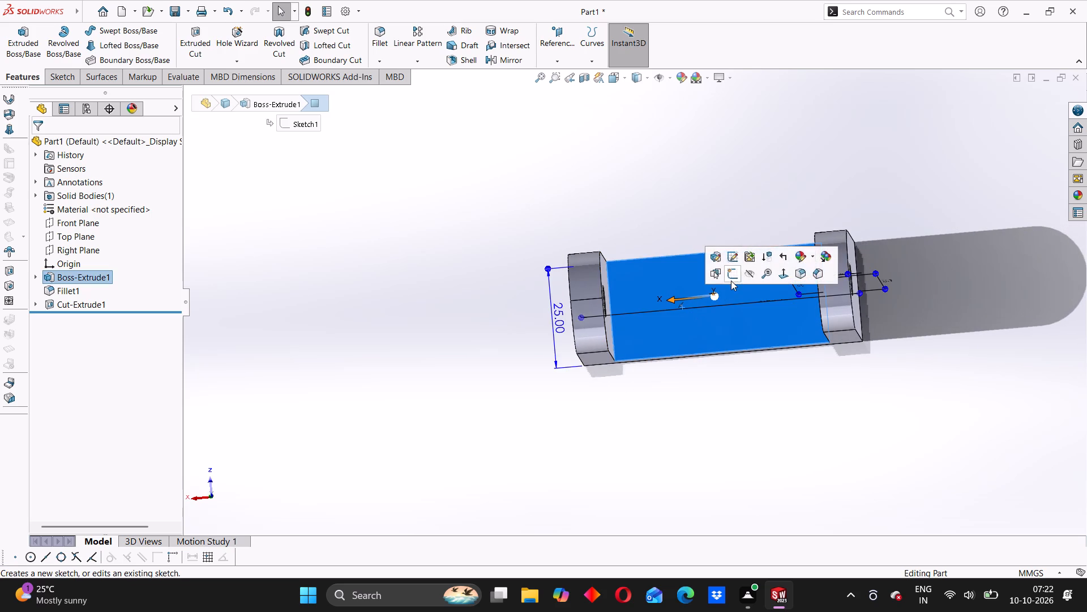
click(733, 277)
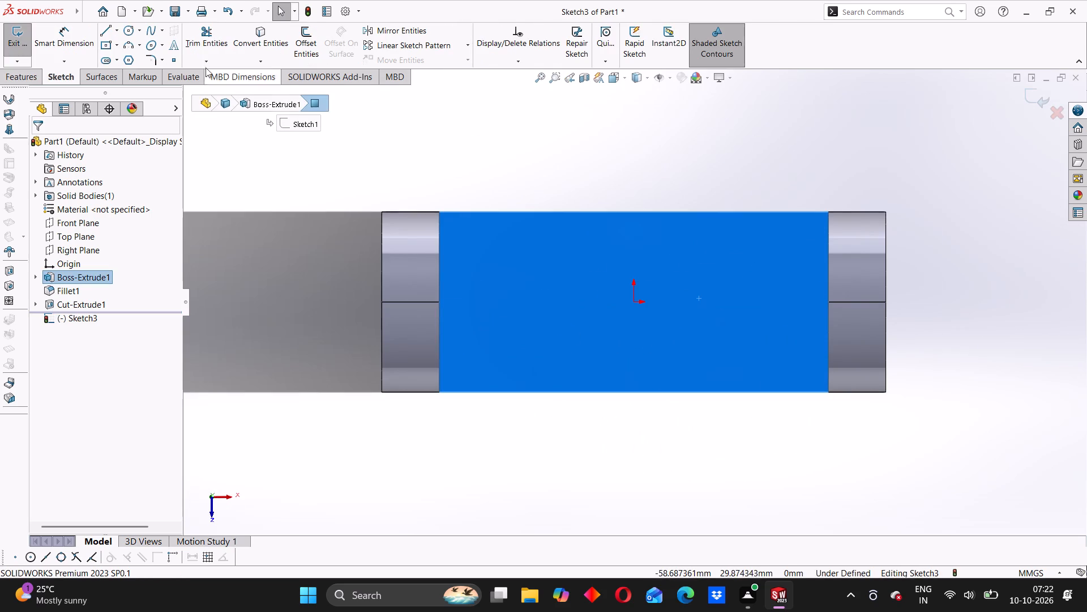
click(130, 32)
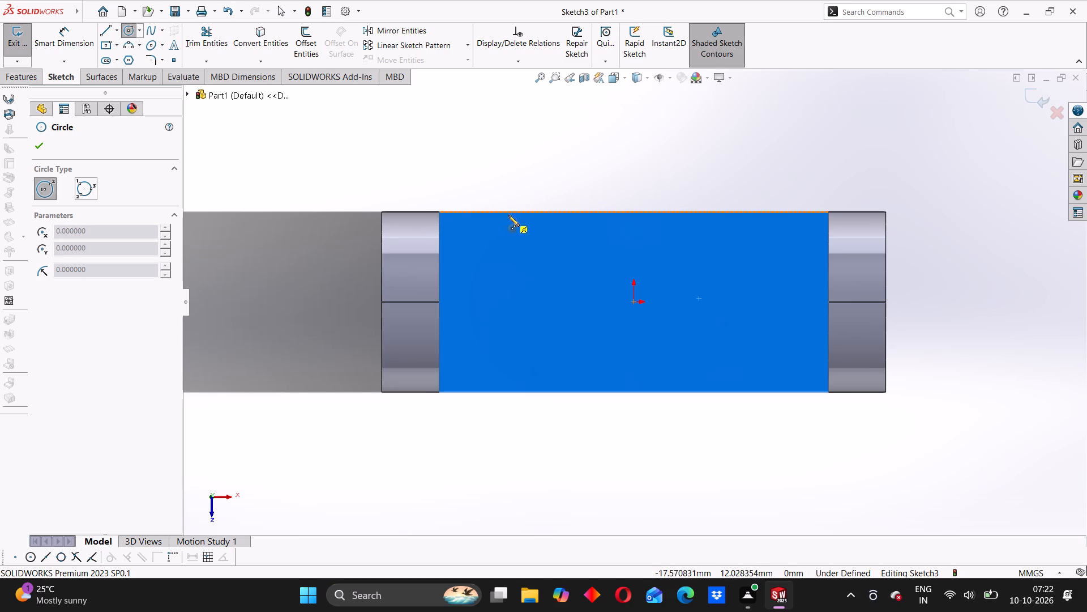
click(511, 301)
click(527, 327)
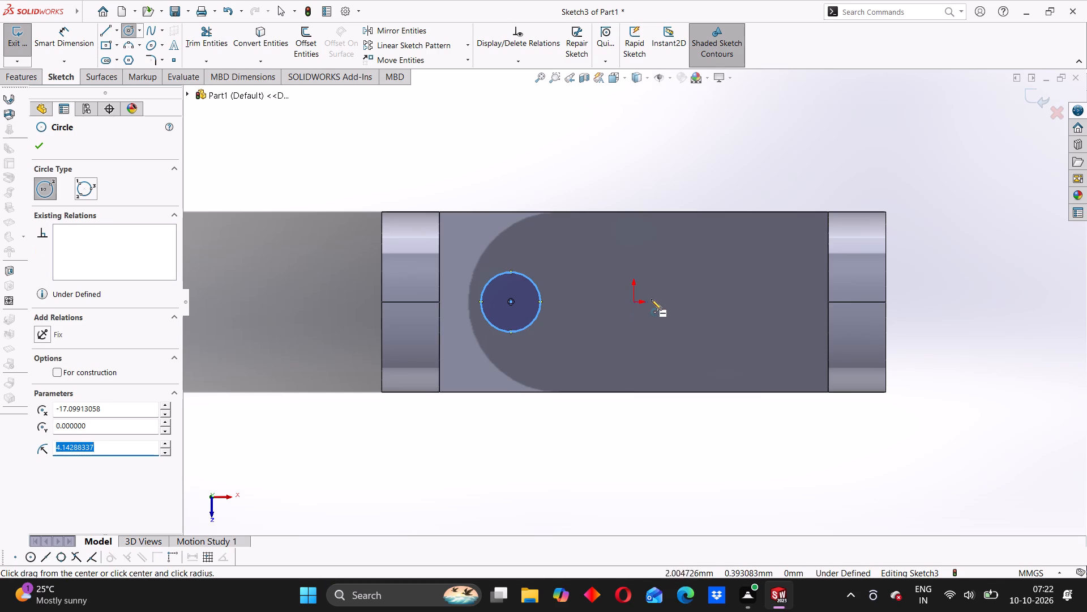
click(755, 299)
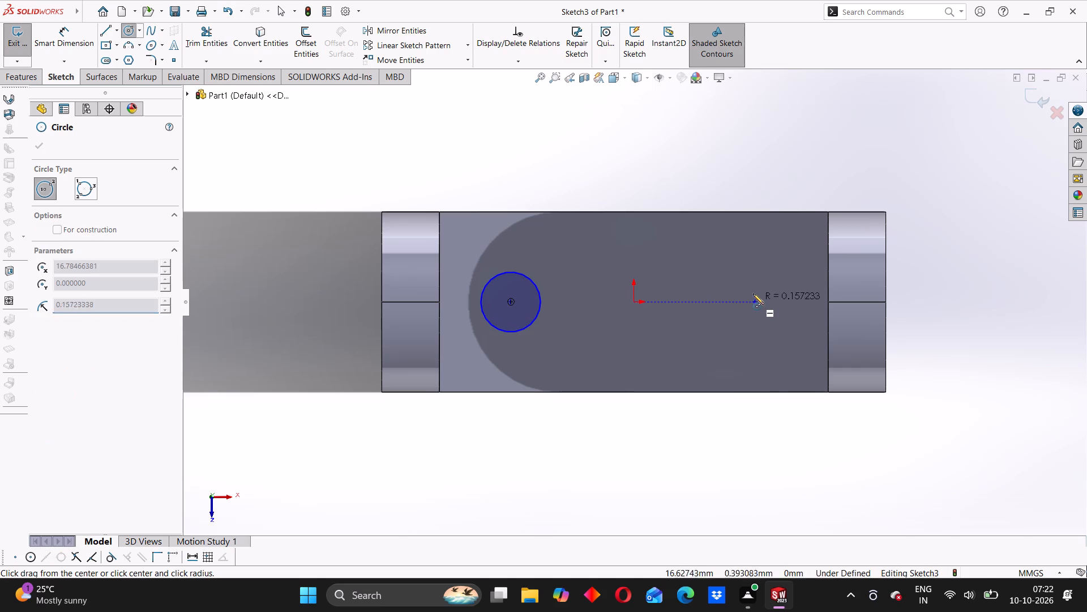
click(758, 270)
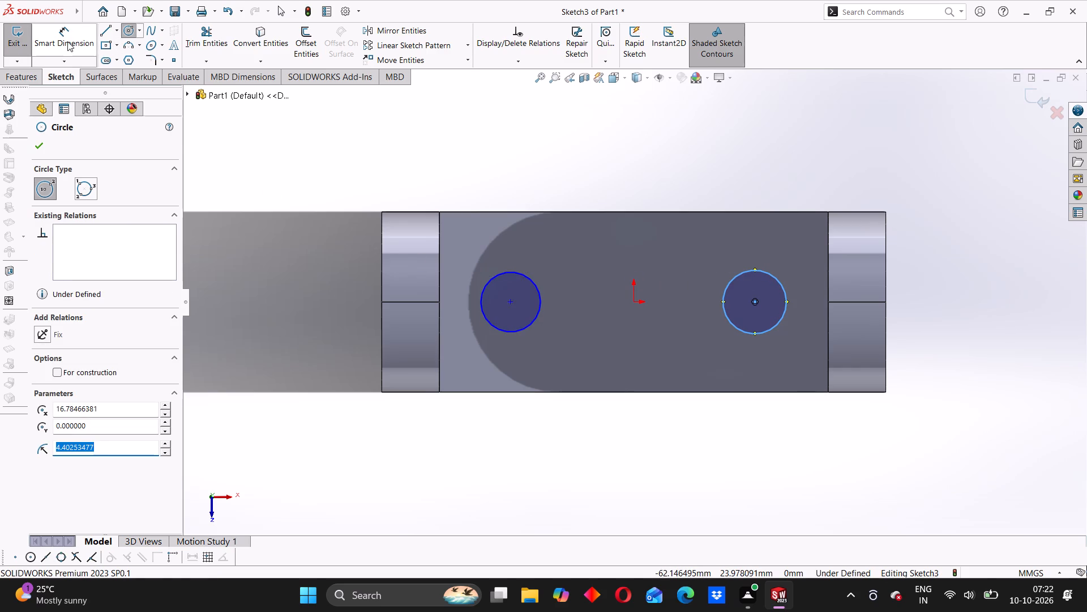
Dimension the circle on the -X side of the base to a diameter of 10 mm.
click(67, 41)
click(529, 277)
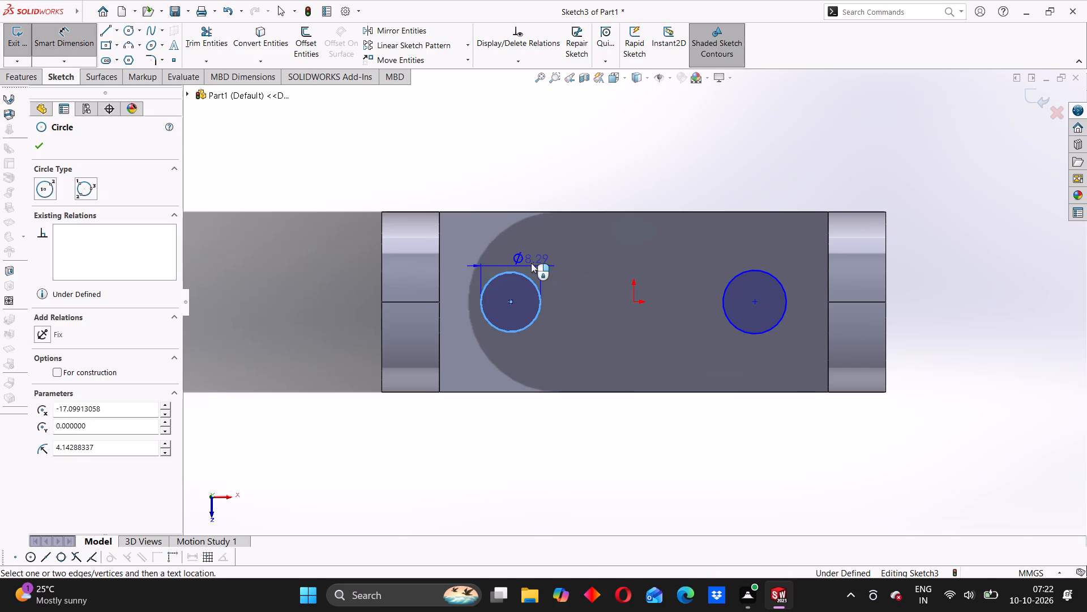
click(537, 246)
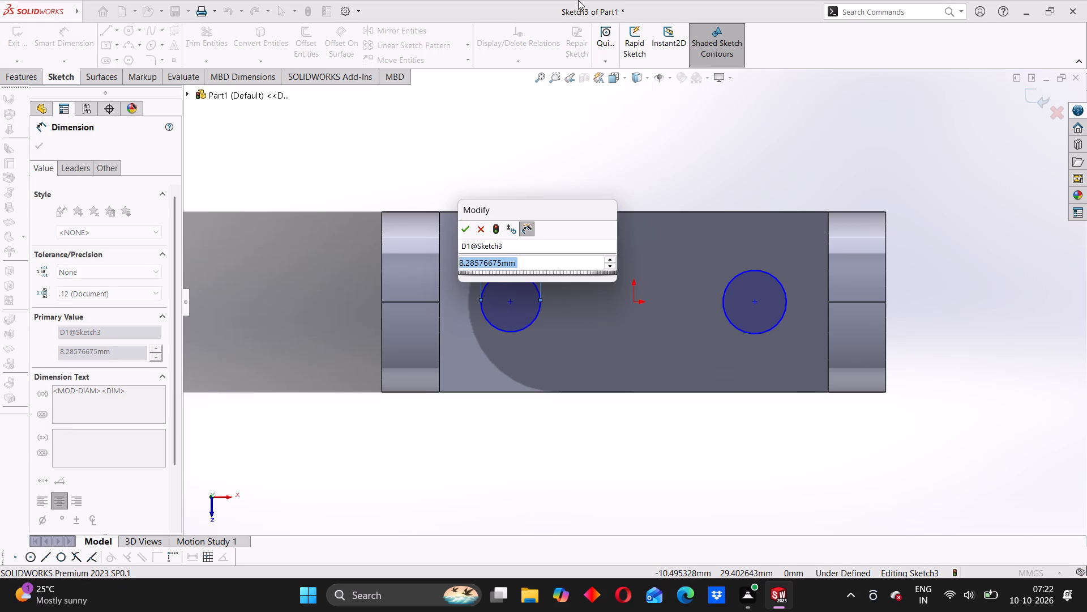
key(1)
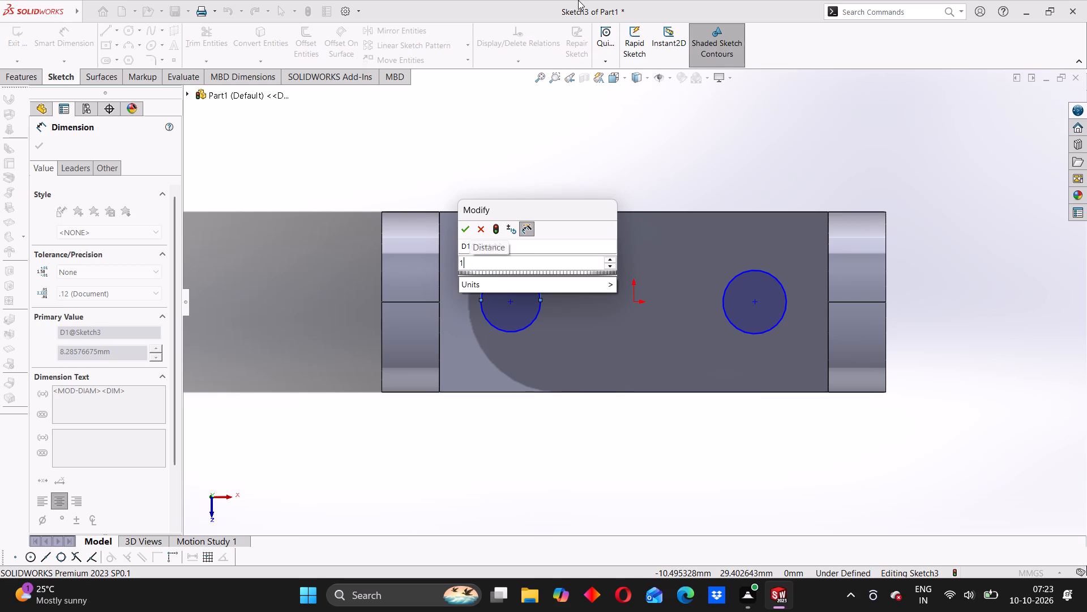
key(0)
key(Return)
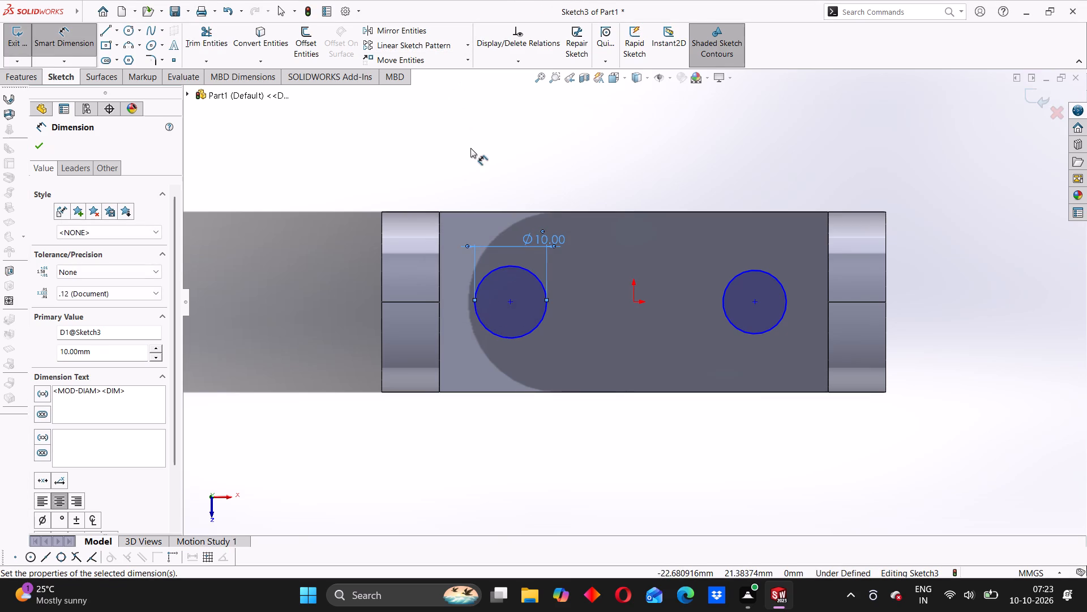
key(Escape)
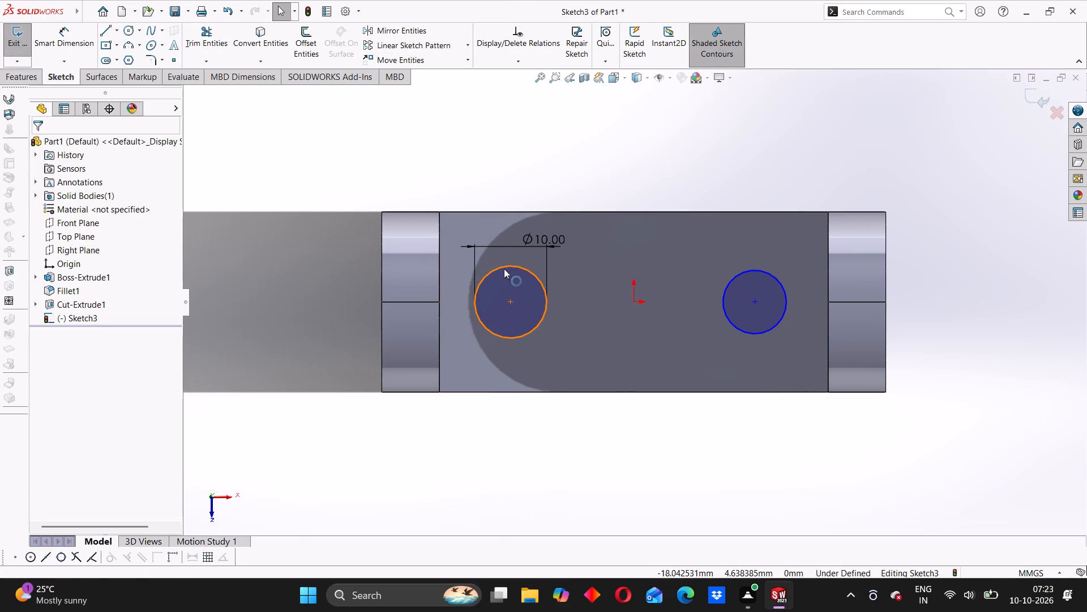
Add an Equal relation between the two circles on the base.
click(504, 267)
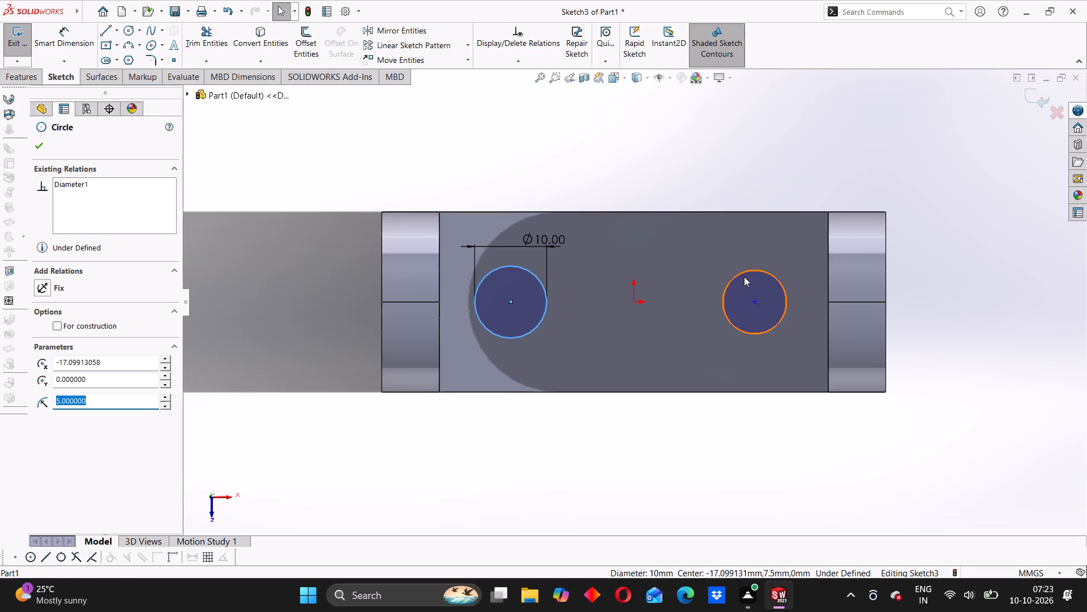
ctrl+click(744, 277)
click(46, 396)
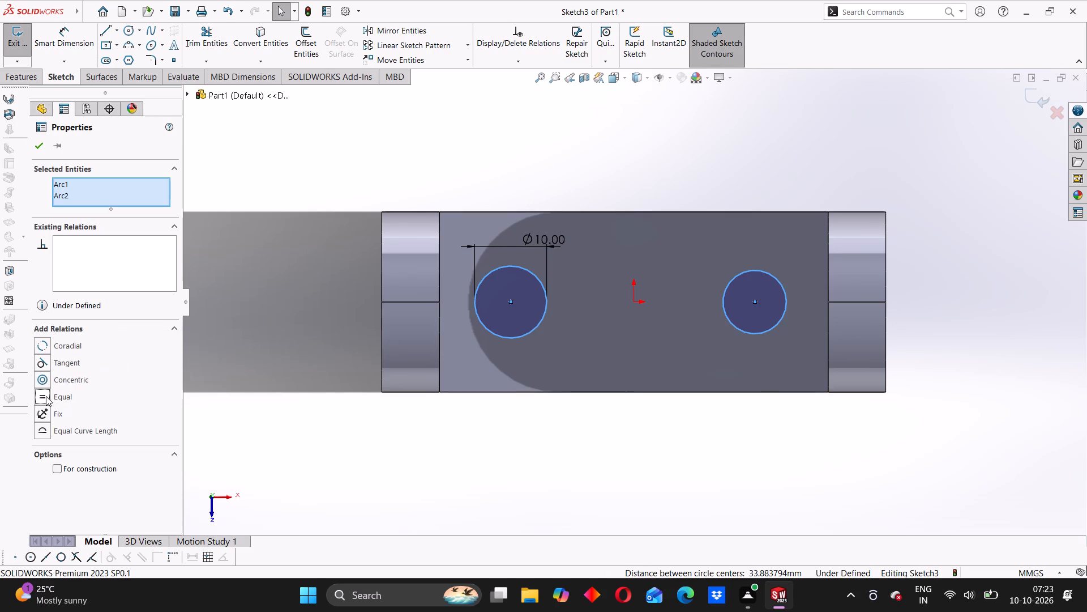
click(36, 150)
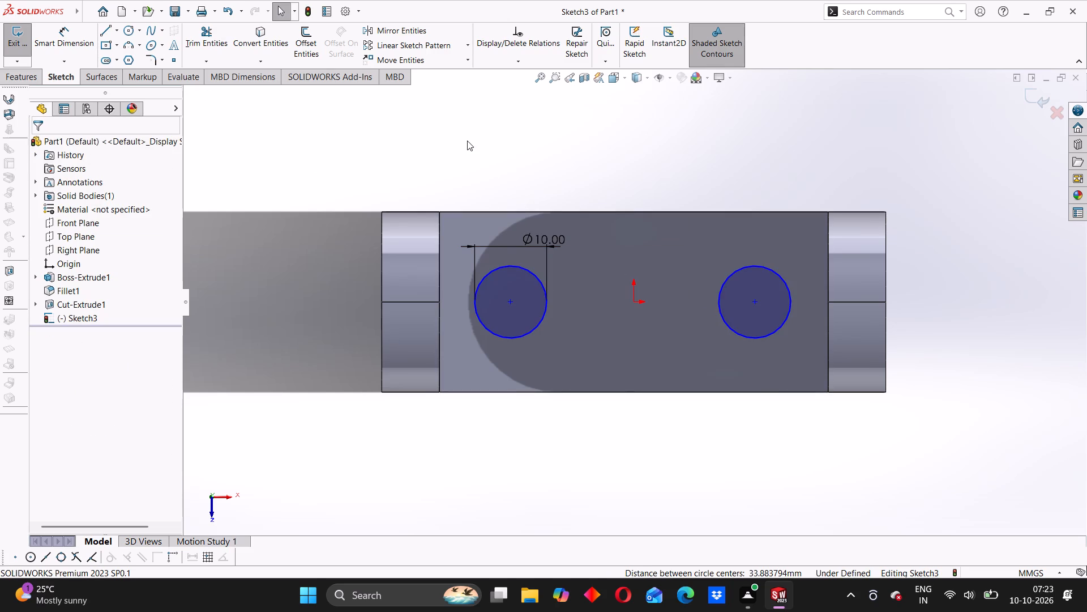
Sketch a circle of about 3 mm radius concentric with the 10 mm circle on the -X side.
click(126, 29)
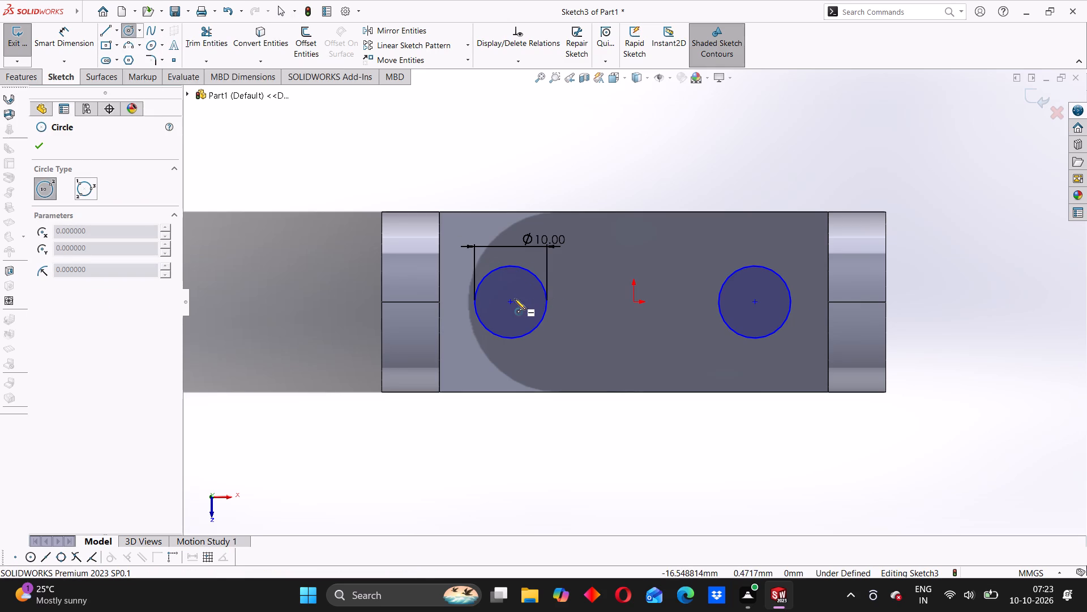
click(511, 303)
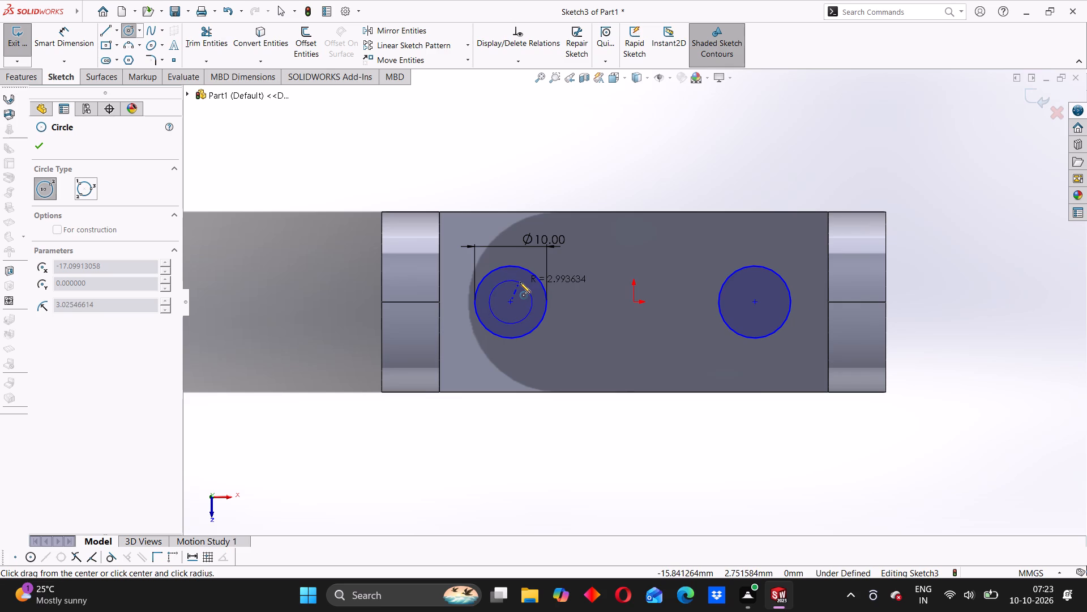
click(520, 282)
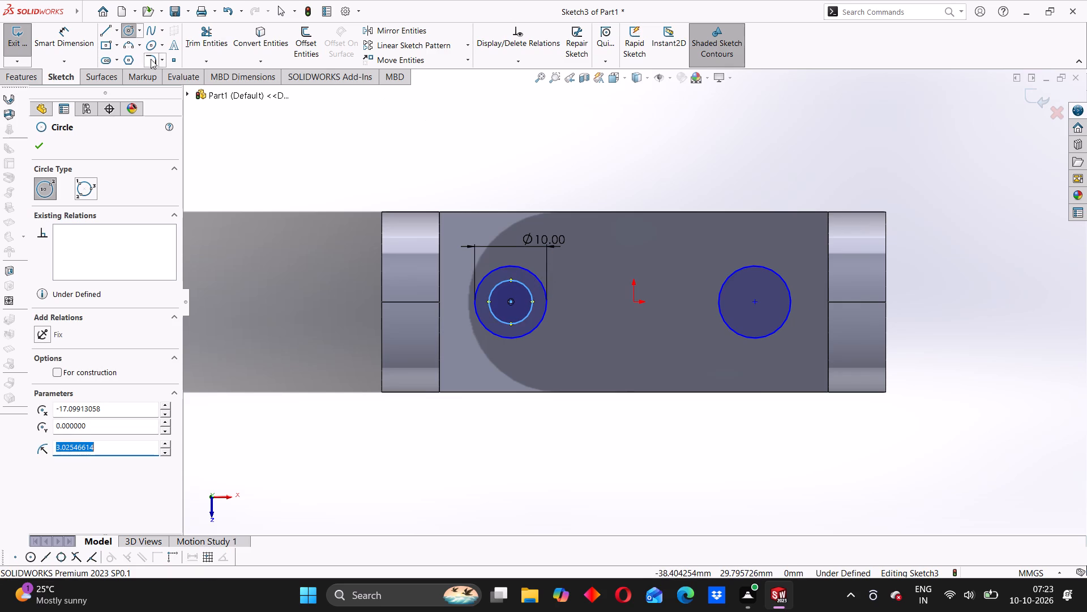
Dimension the inner circle on the -X side of the base to a diameter of 6 mm.
click(71, 36)
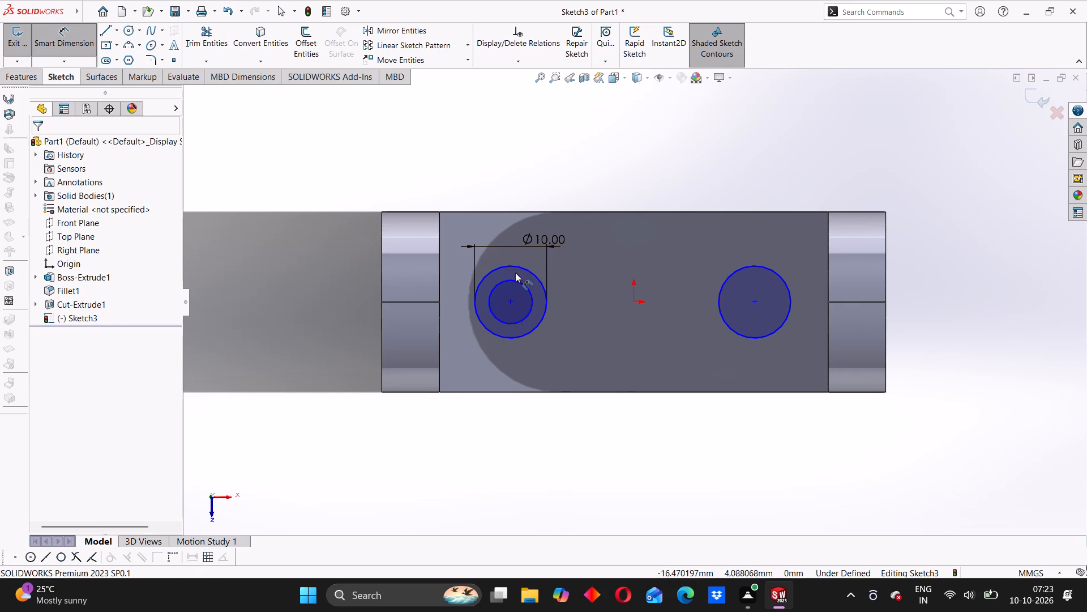
click(516, 280)
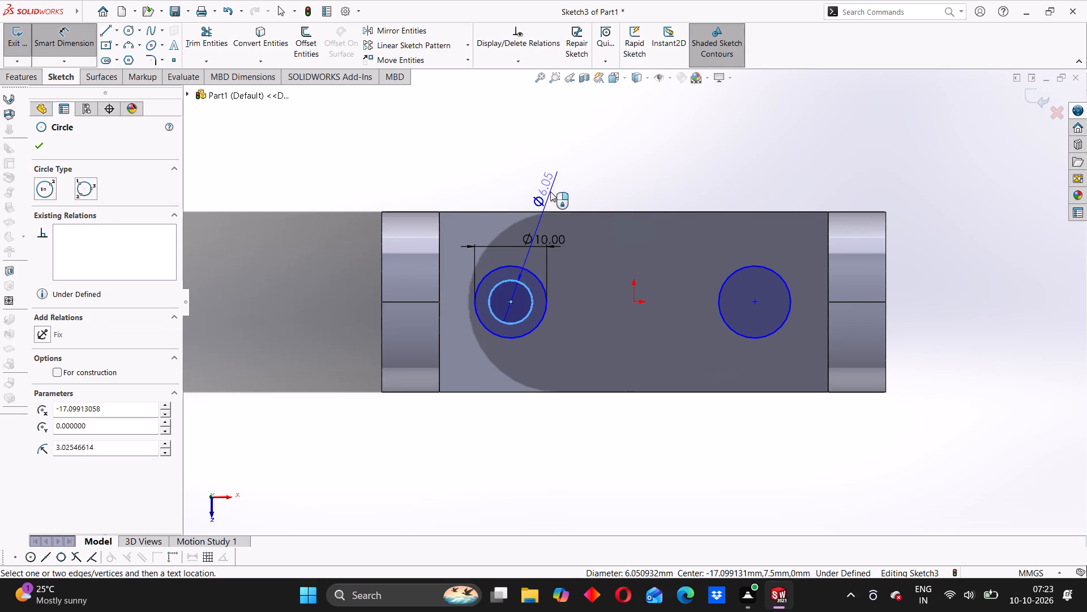
click(552, 179)
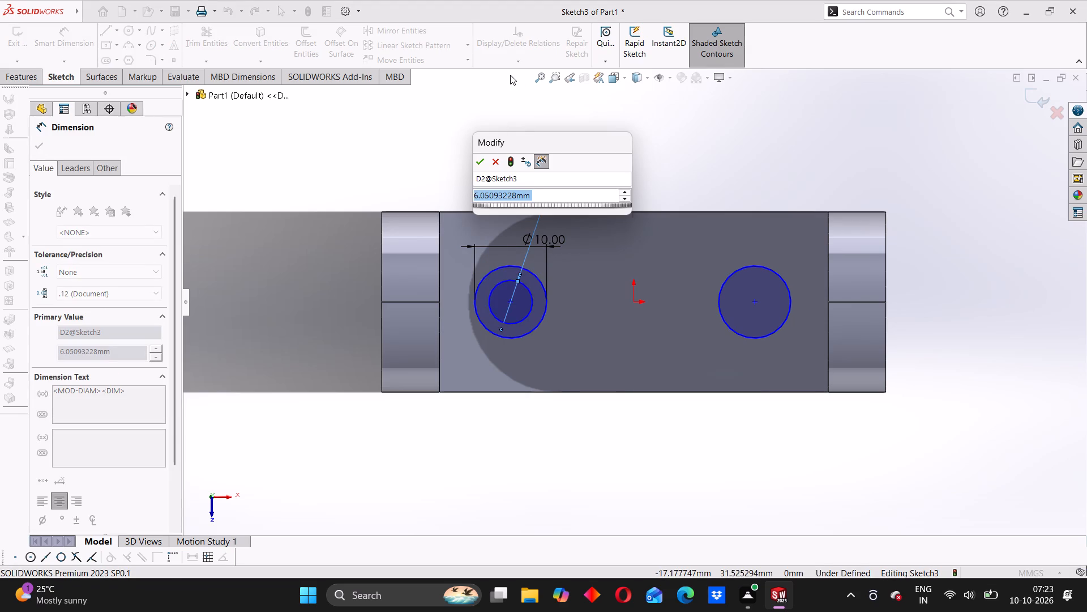
key(6)
key(Return)
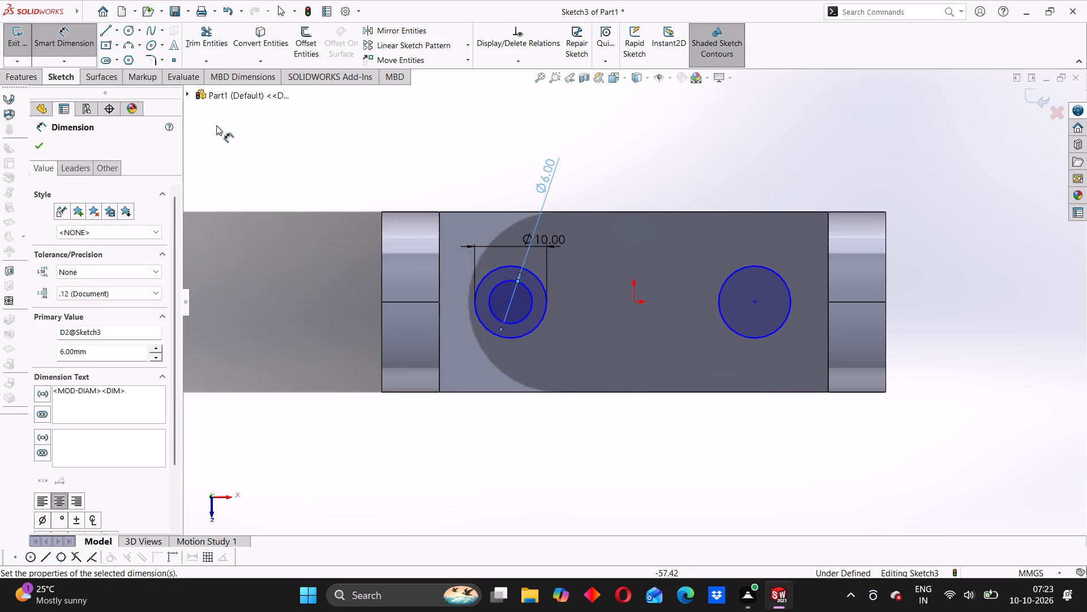
key(Escape)
Sketch a circle of about 2.7 mm radius concentric with the circle on the +X side of the base.
click(131, 31)
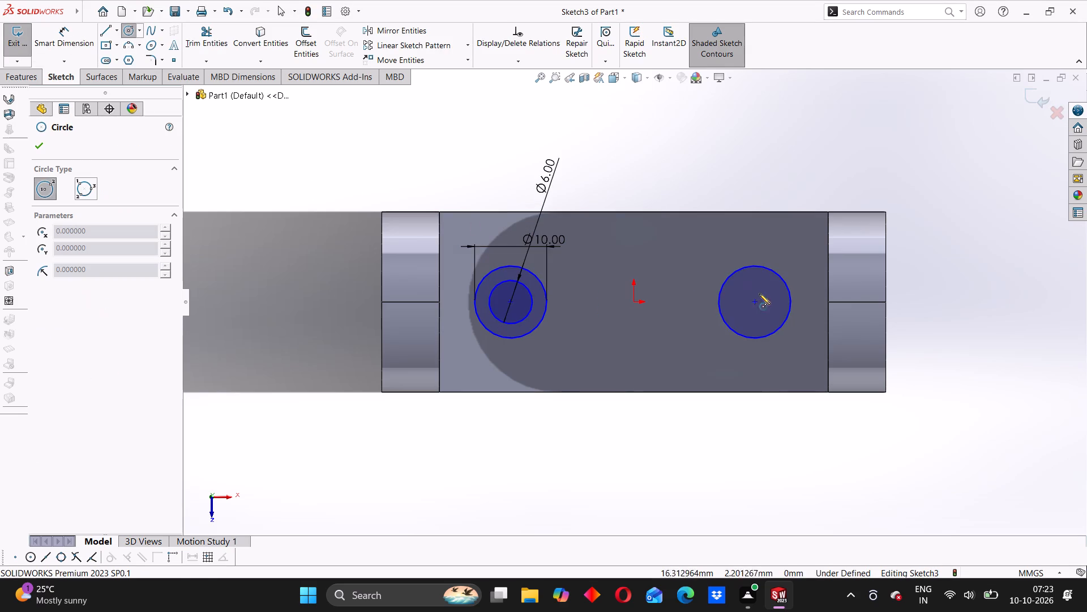
click(754, 303)
click(763, 284)
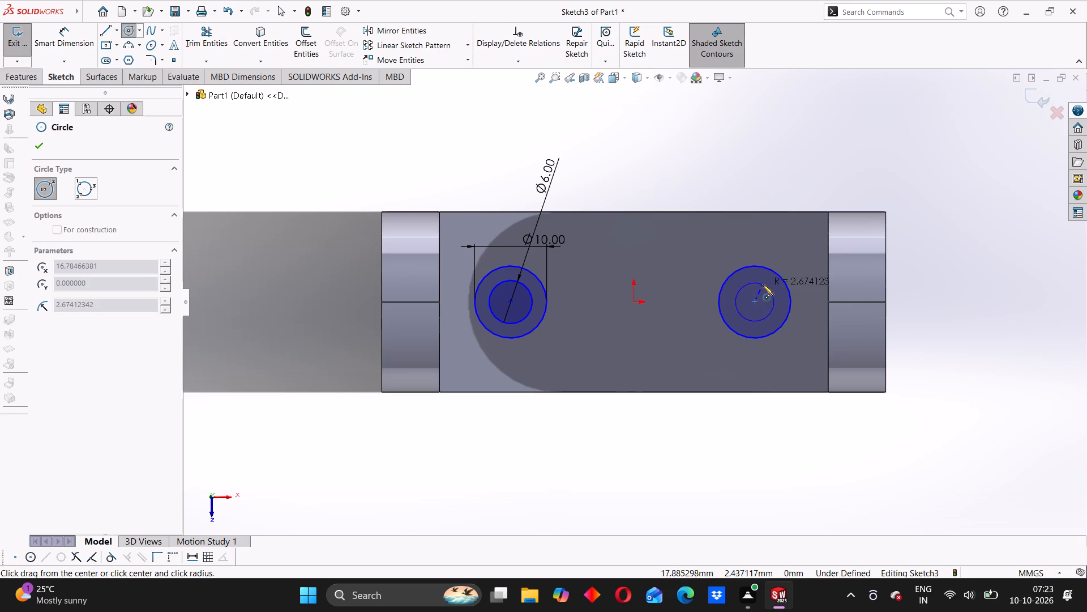
key(Escape)
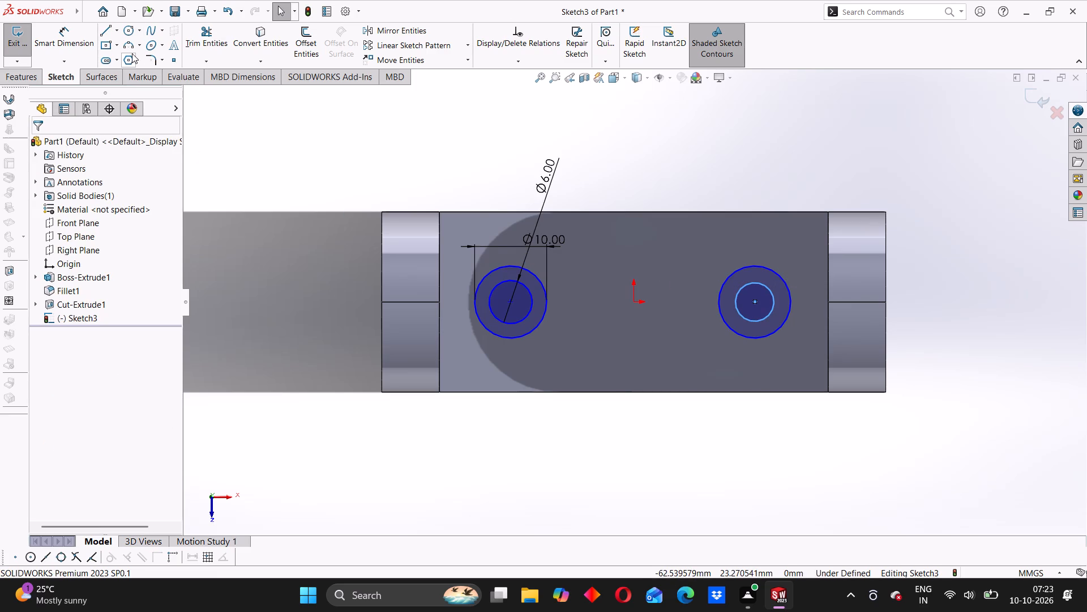
Dimension the inner circle on the +X side of the base to a diameter of 6 mm.
click(48, 29)
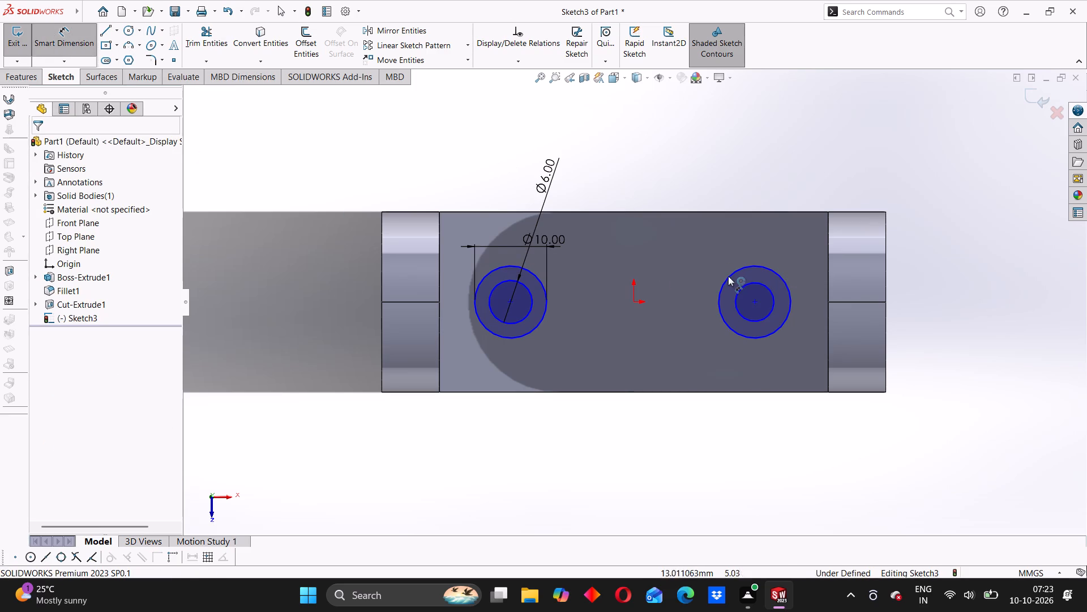
click(746, 287)
click(751, 177)
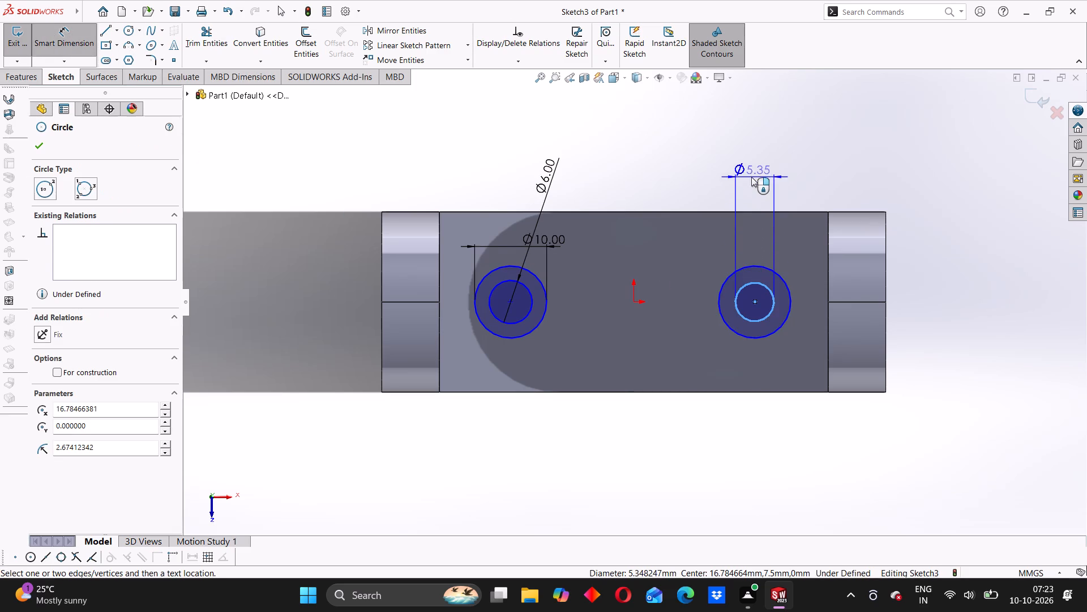
key(6)
key(Return)
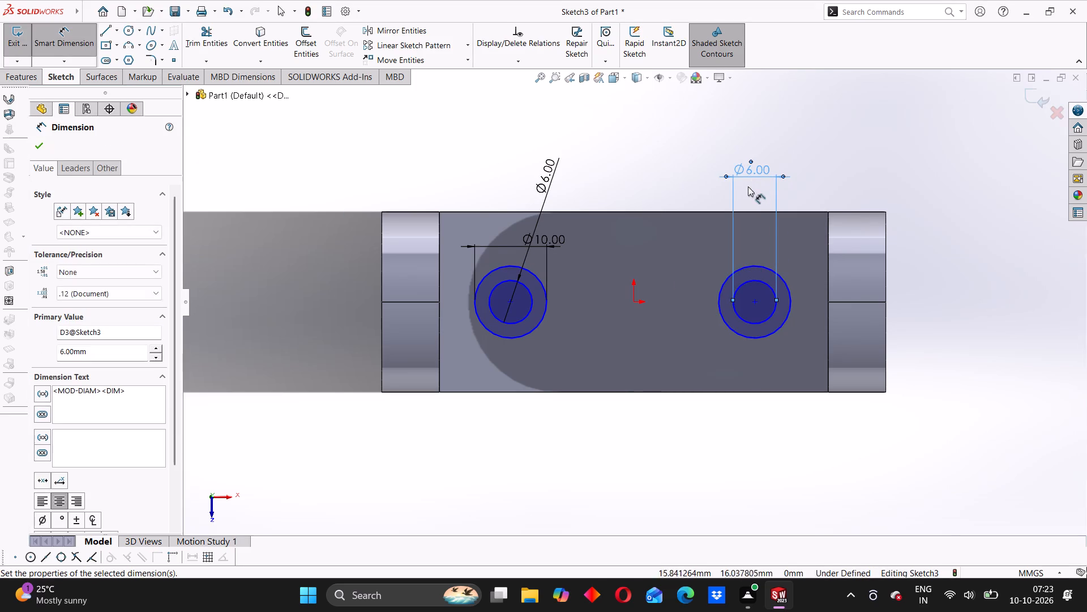
key(Escape)
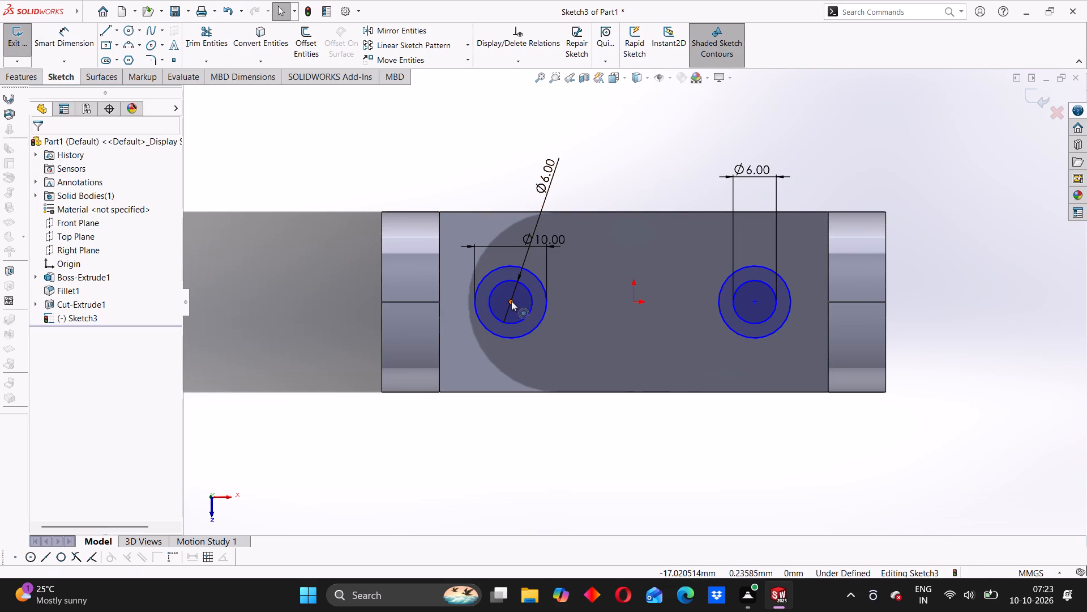
Add a Horizontal relation between the origin and the circle centre on each side of the base.
click(511, 301)
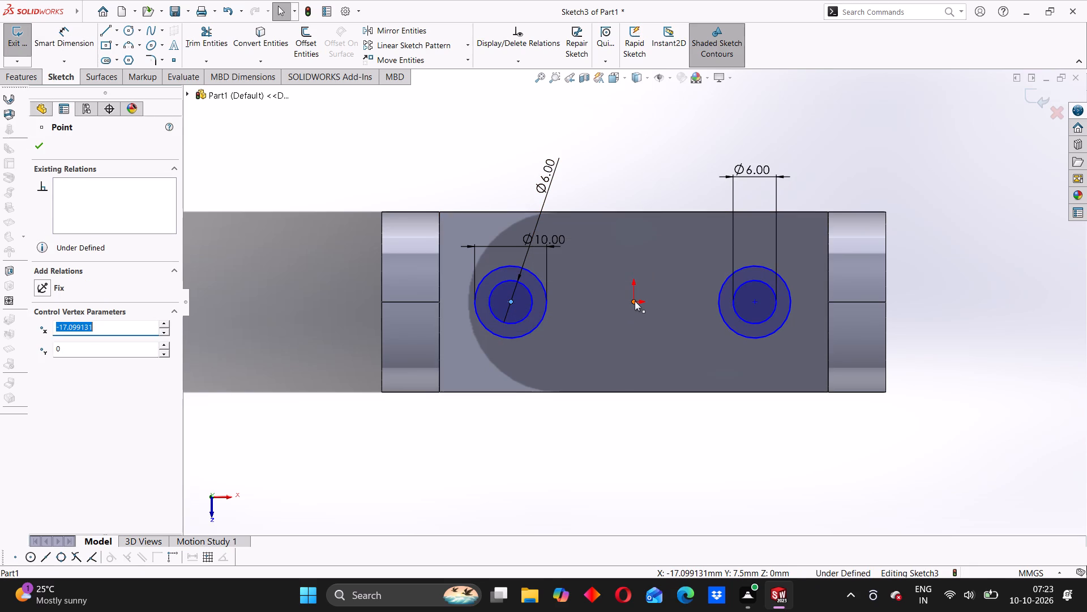
ctrl+click(634, 301)
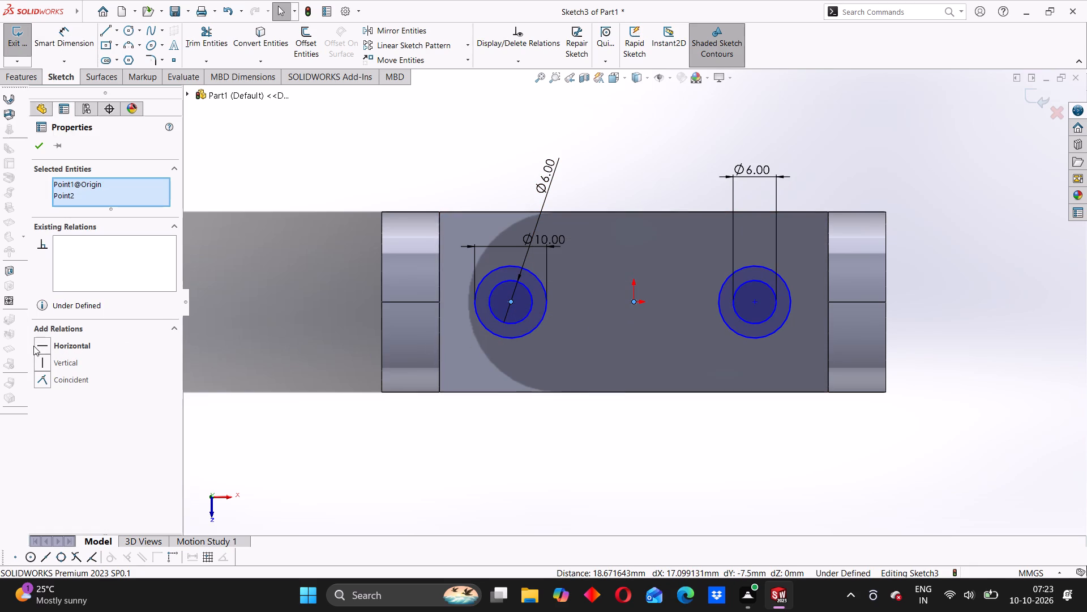
click(44, 344)
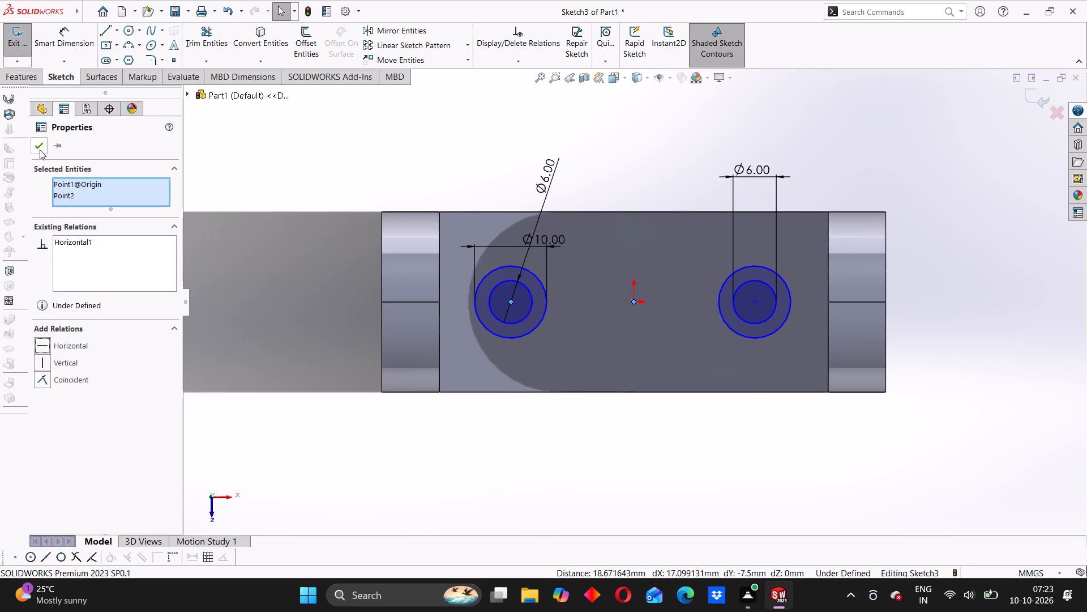
click(40, 150)
click(755, 301)
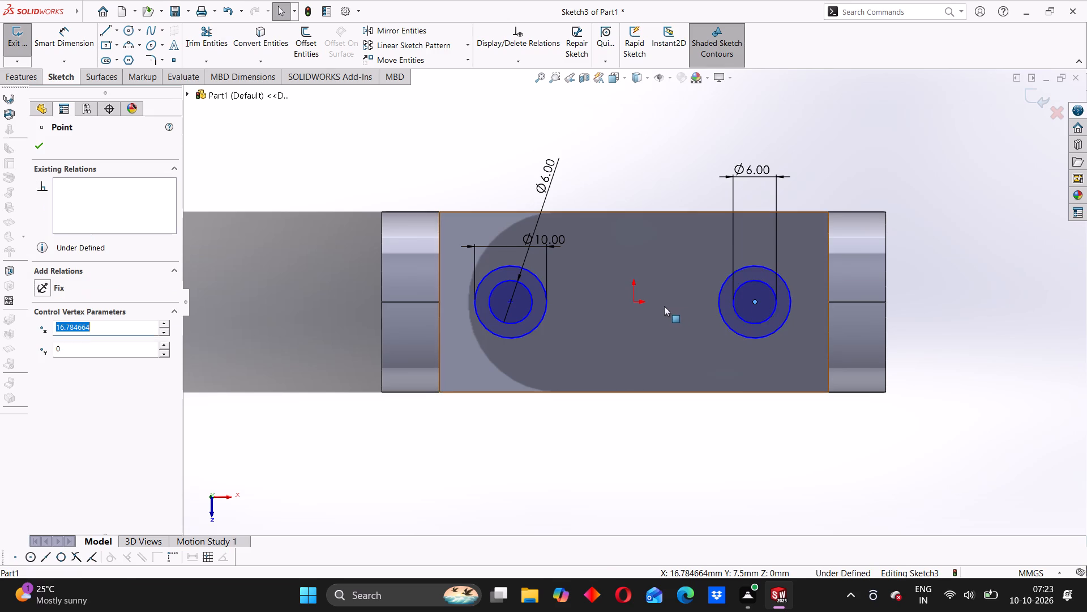
ctrl+click(634, 302)
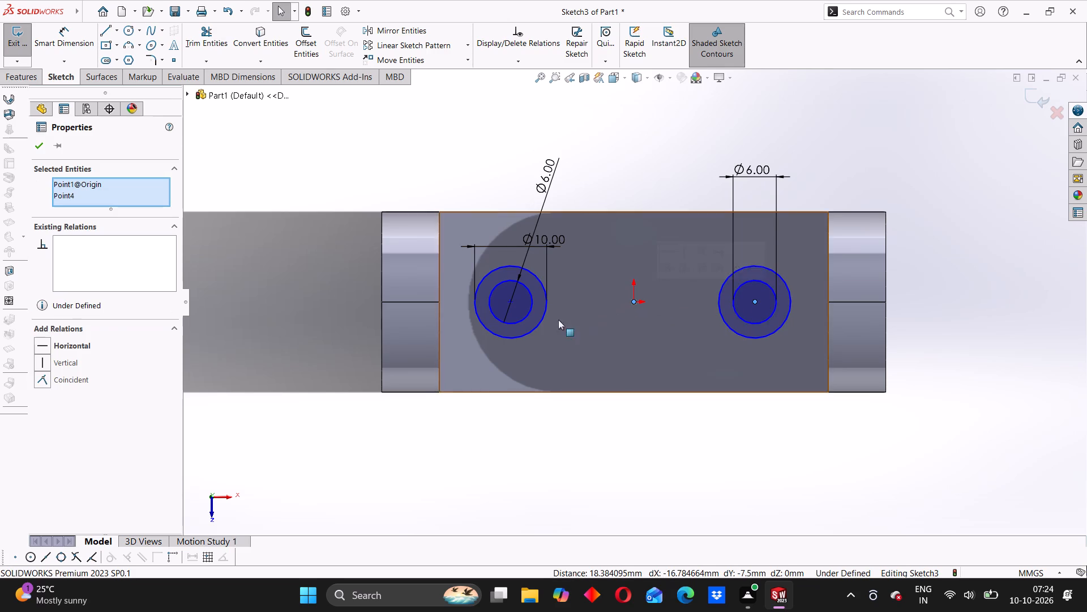
ctrl+click(46, 346)
click(42, 347)
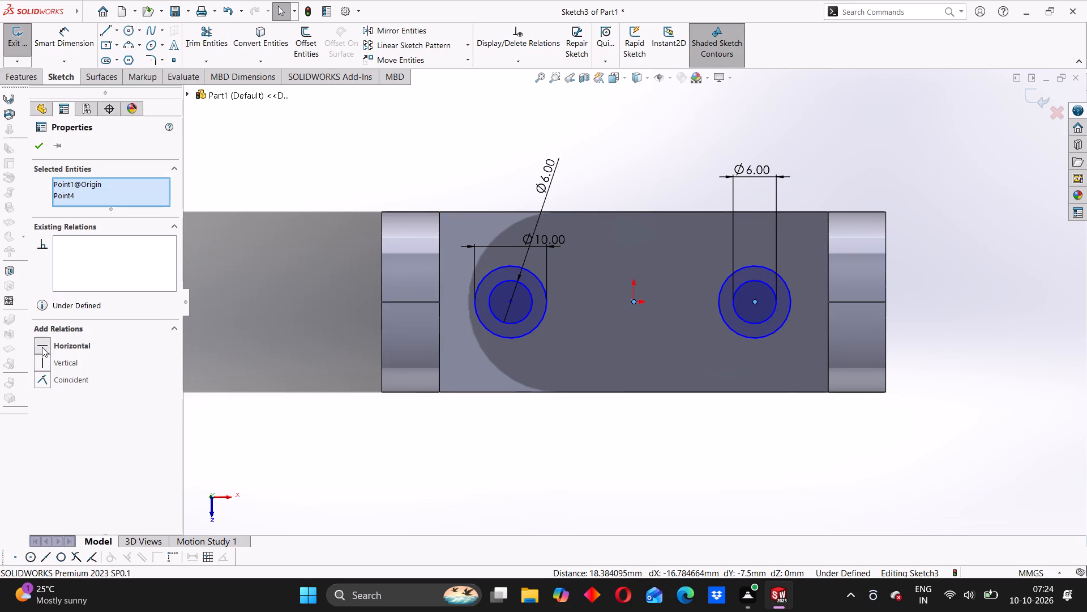
click(45, 144)
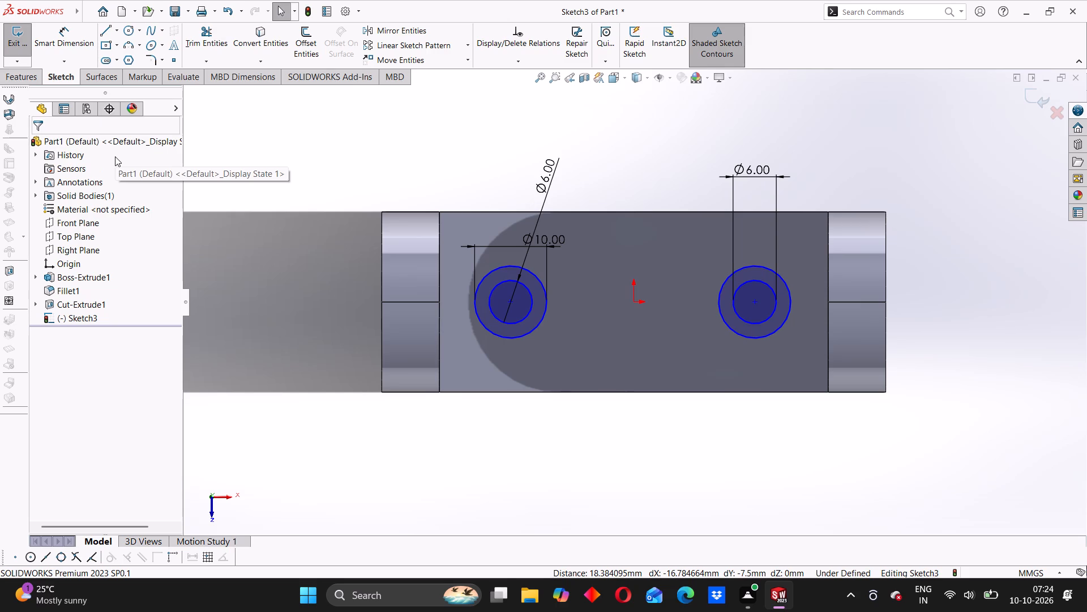
Dimension the circle centre on the -X side at 17 mm from the origin.
click(59, 37)
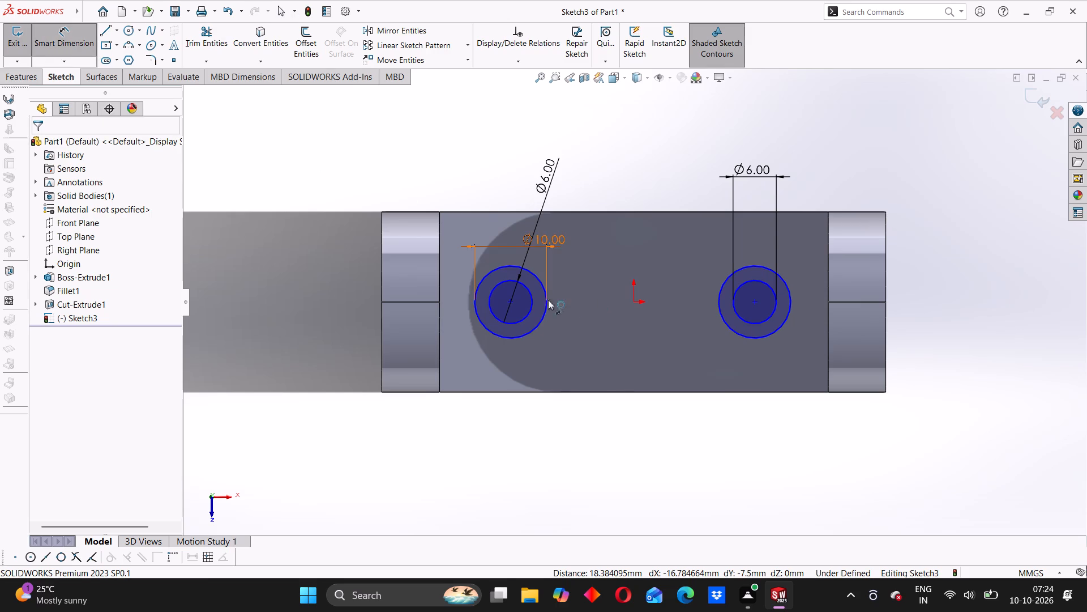
click(514, 304)
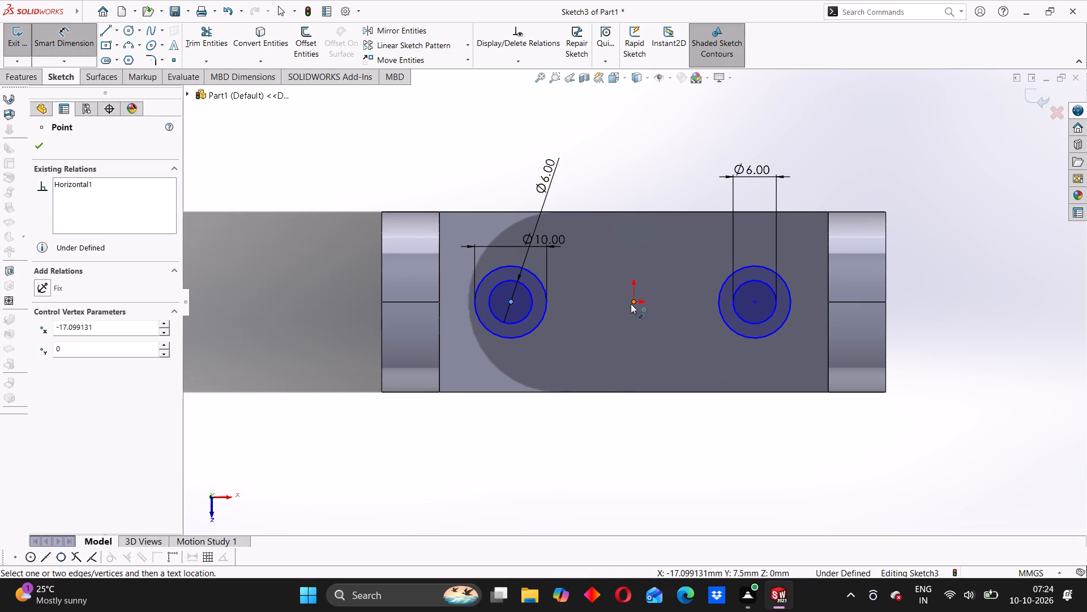
click(631, 304)
click(573, 142)
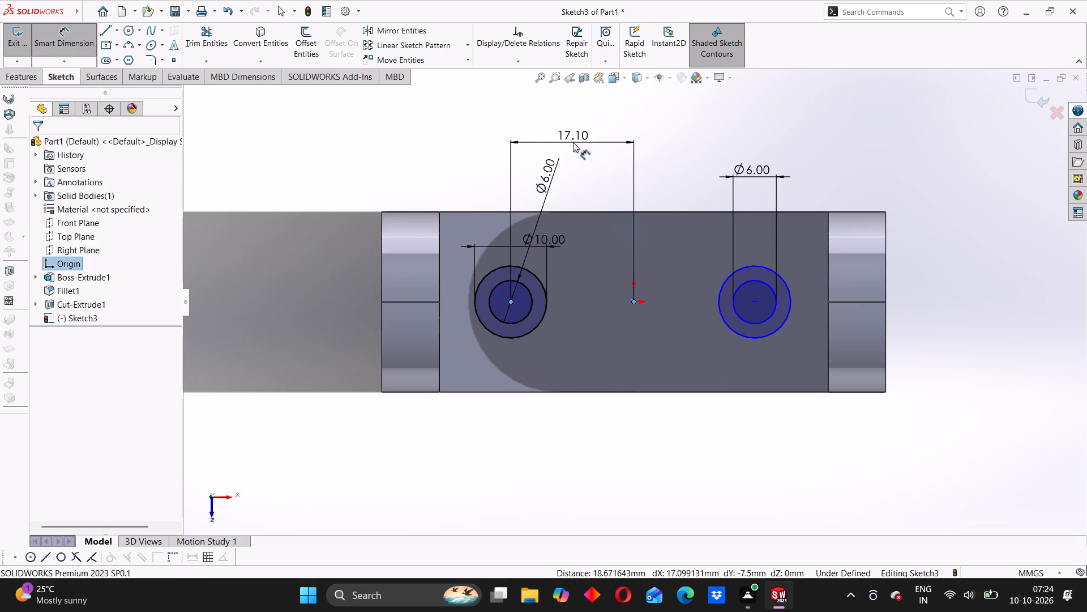
text(17)
key(Return)
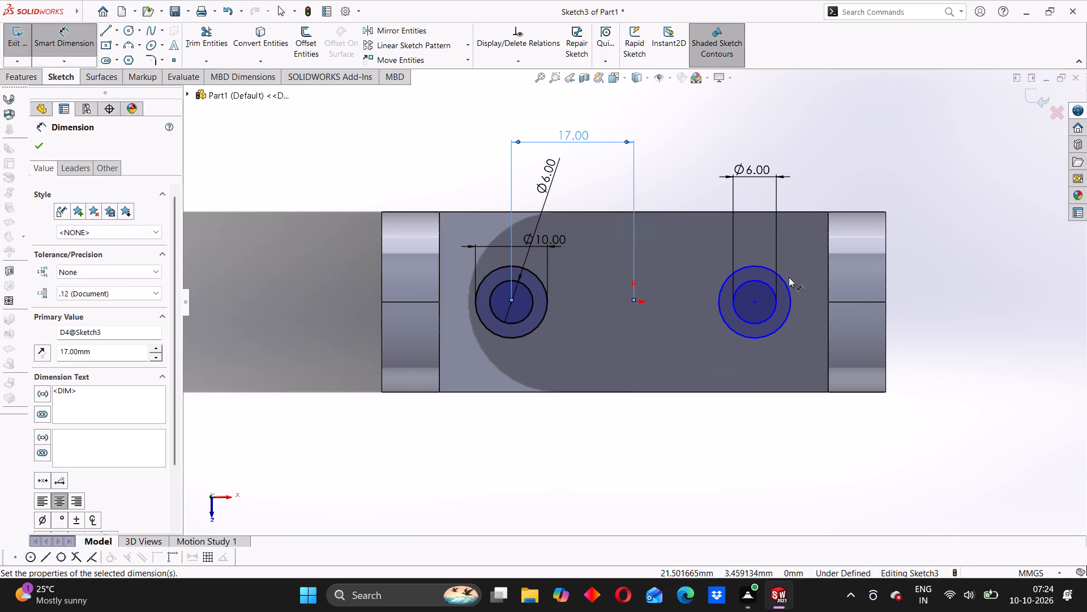
Dimension the circle centre on the +X side at 17 mm from the origin.
click(755, 303)
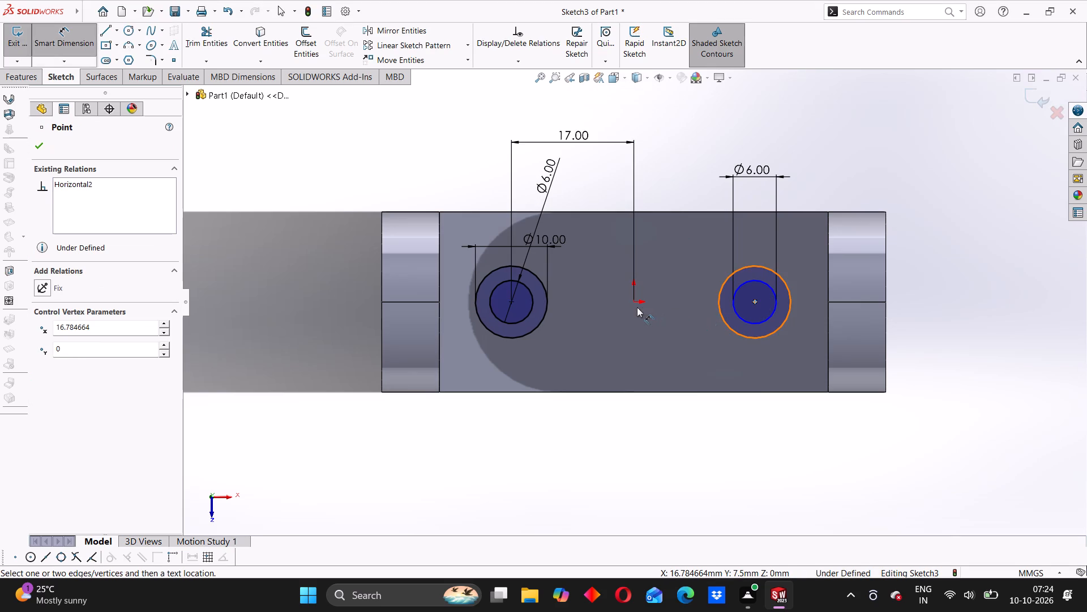
click(634, 301)
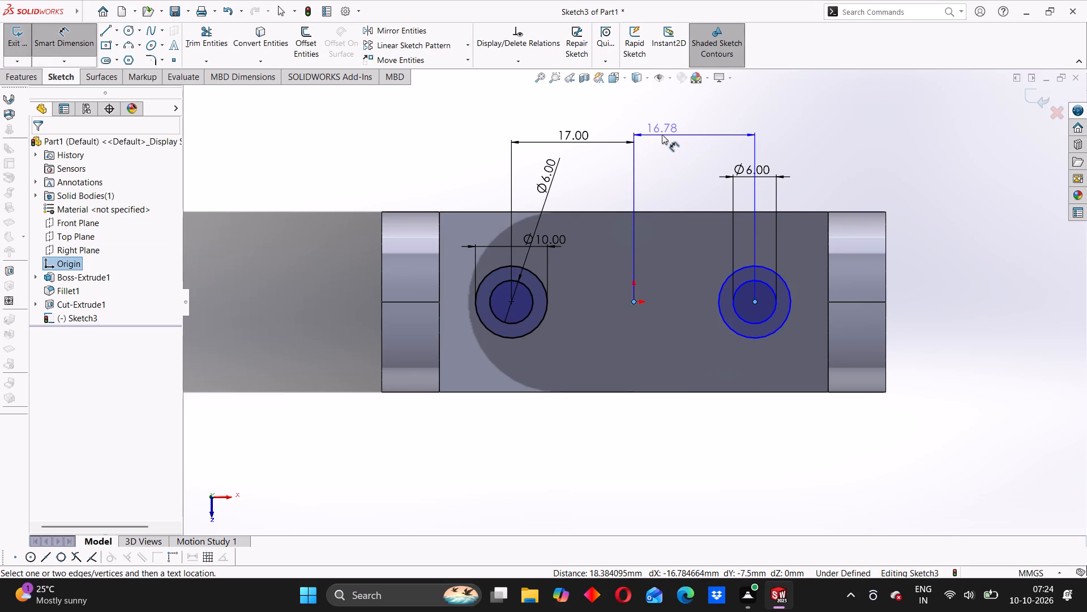
click(662, 134)
key(1)
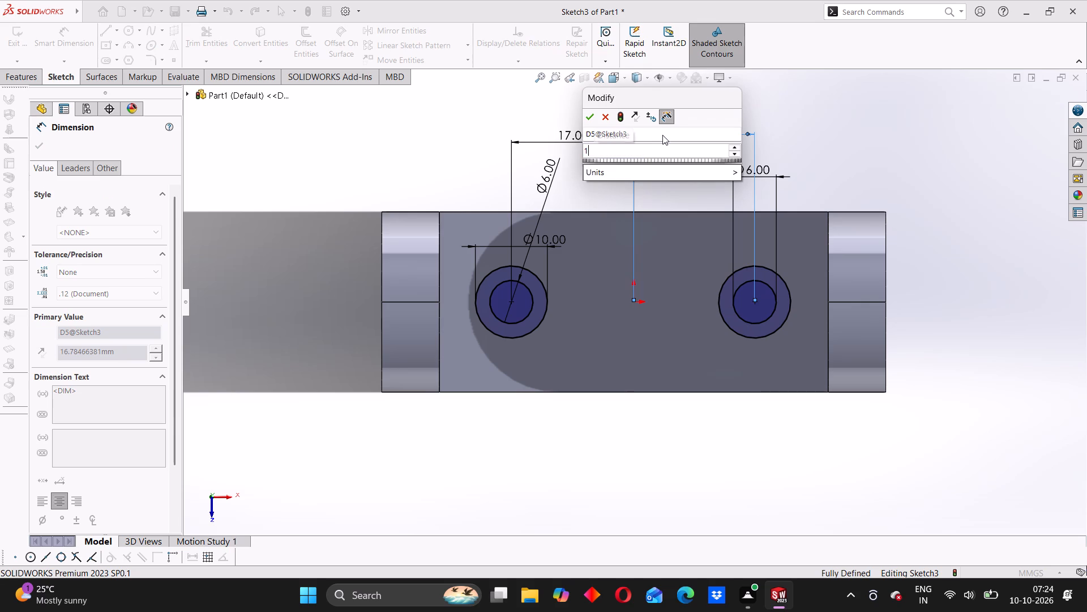
key(7)
key(Return)
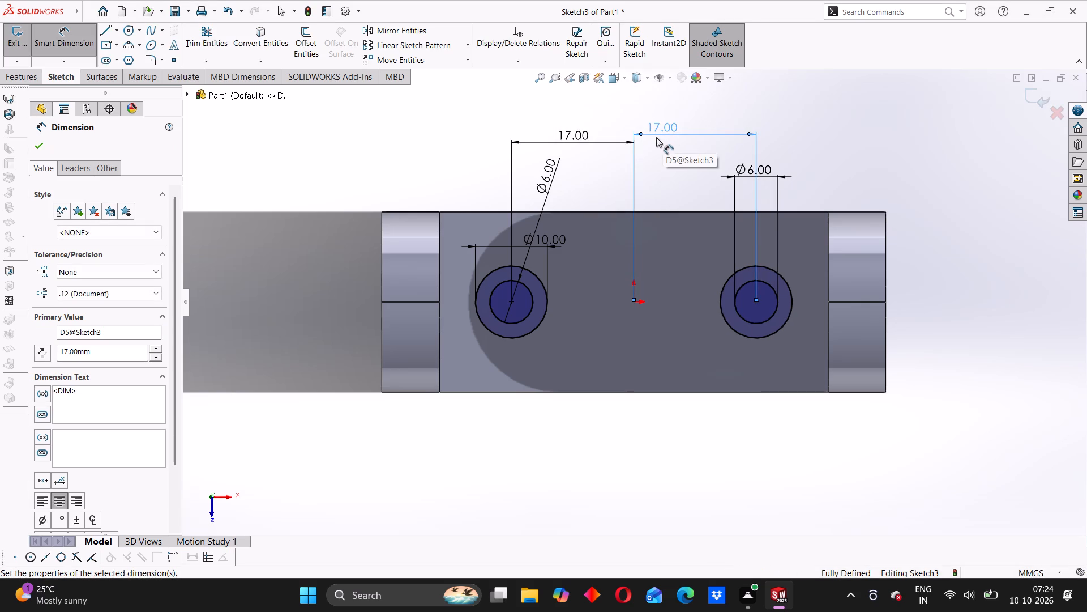
click(932, 197)
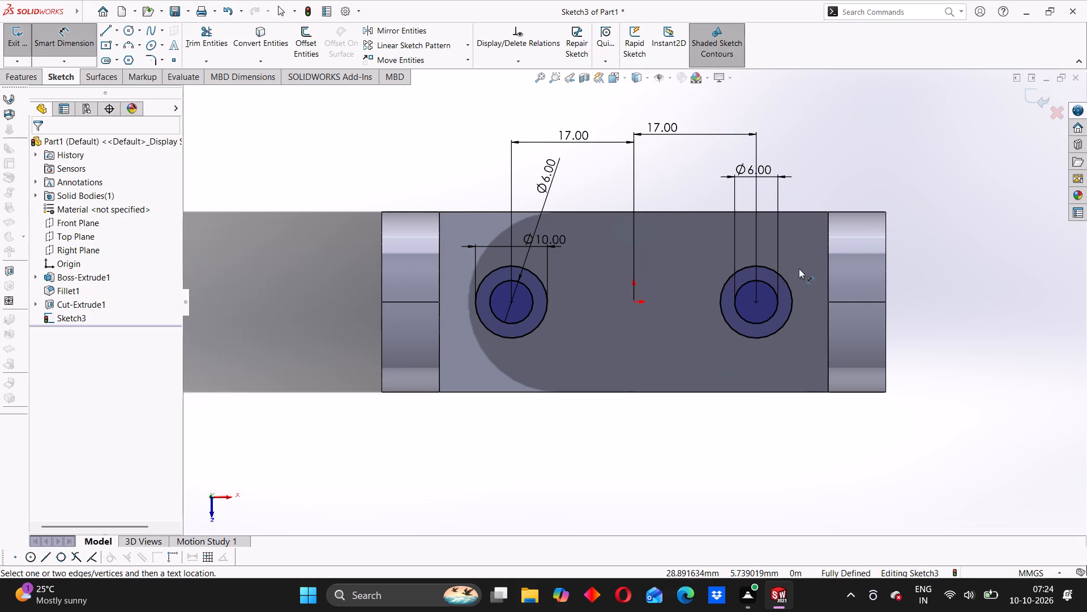
Examine the bracket and the circle sketch on its base from several angles.
scroll(578, 323, down, 2)
middle_drag(607, 406, 650, 230)
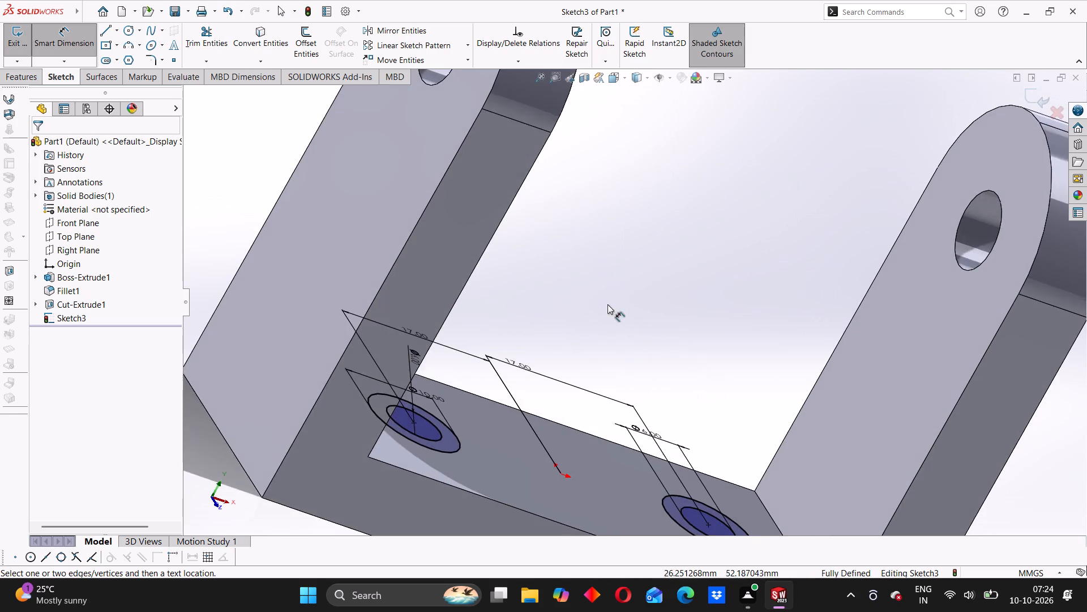
scroll(596, 320, up, 3)
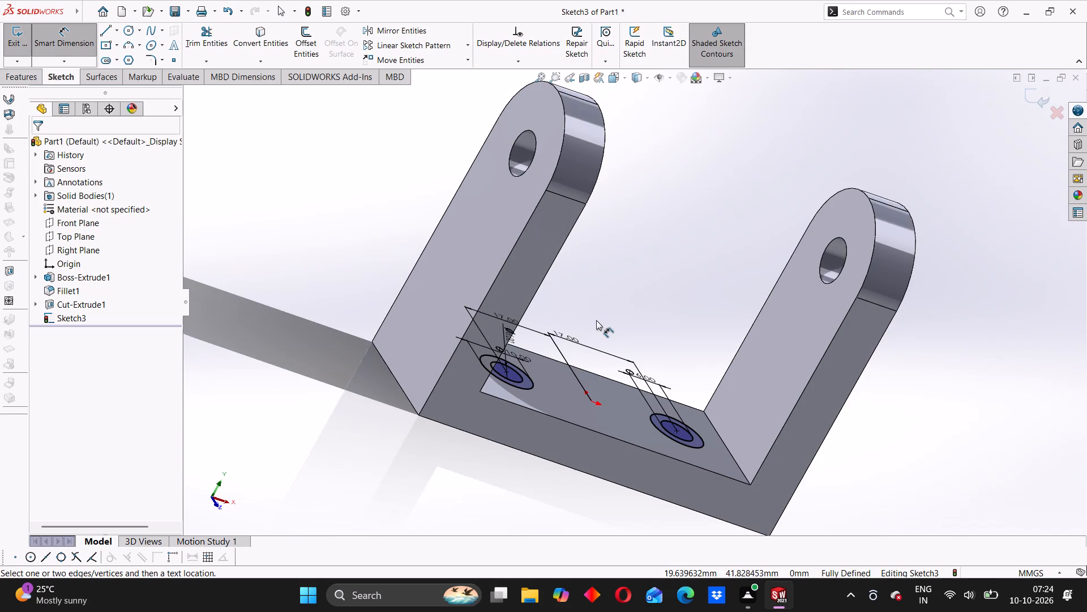
scroll(596, 320, down, 1)
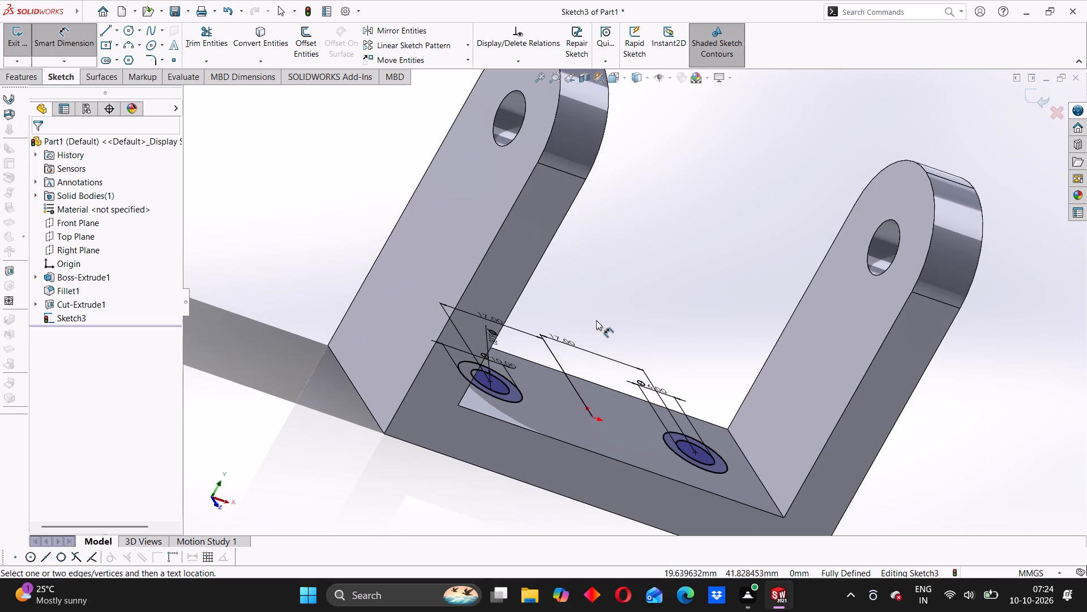
scroll(607, 339, up, 3)
middle_drag(642, 363, 623, 384)
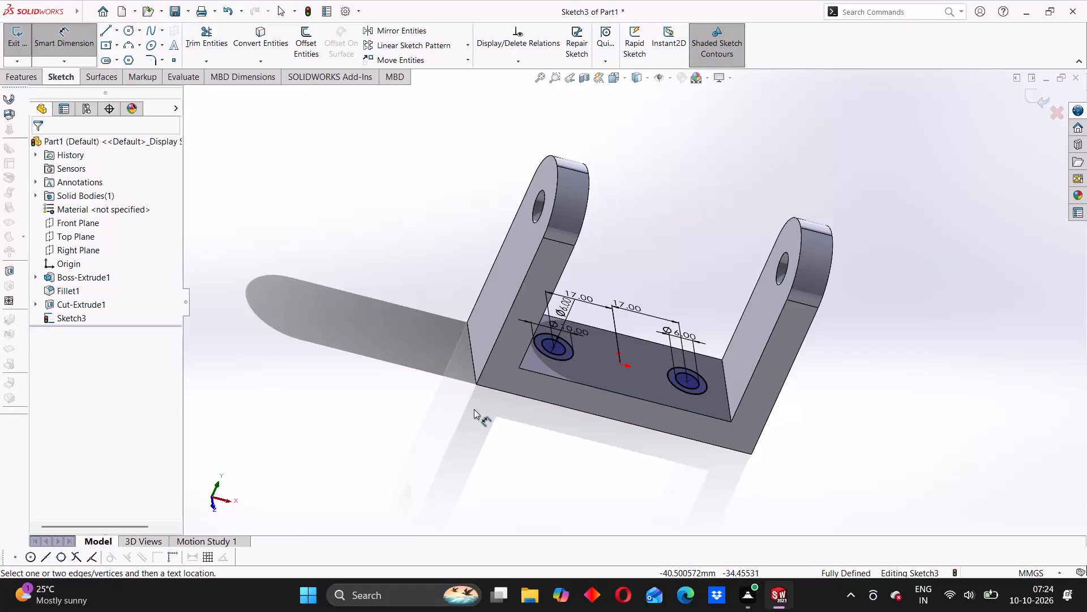
scroll(478, 428, up, 1)
middle_drag(478, 428, 507, 422)
middle_drag(540, 420, 515, 410)
middle_drag(481, 385, 461, 241)
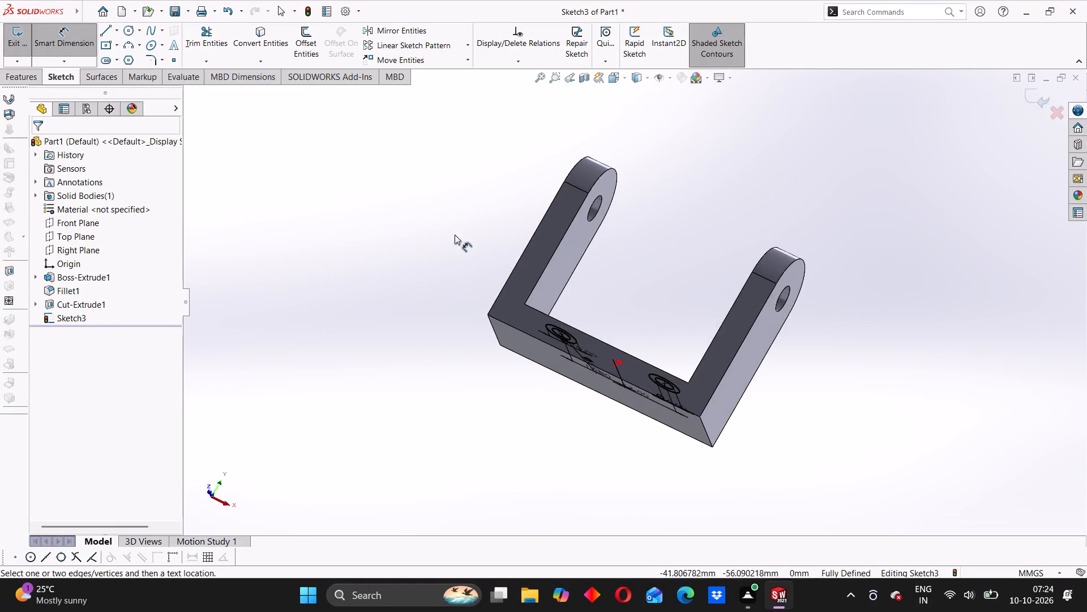
middle_drag(446, 280, 461, 448)
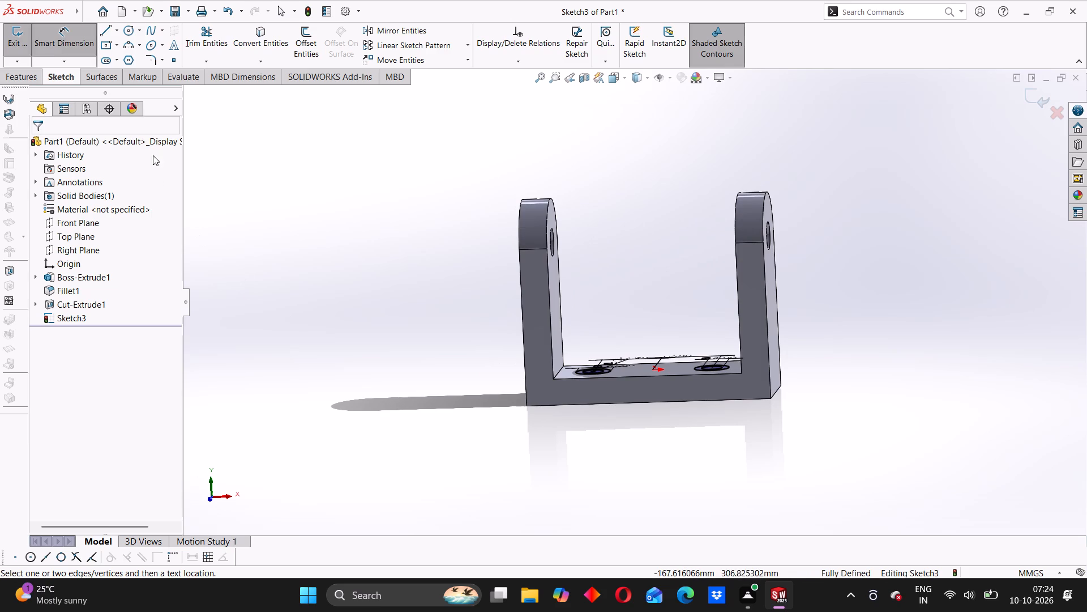
Cut the two inner 6 mm circle regions of the base sketch as Blind holes 5 mm deep.
click(84, 43)
click(22, 77)
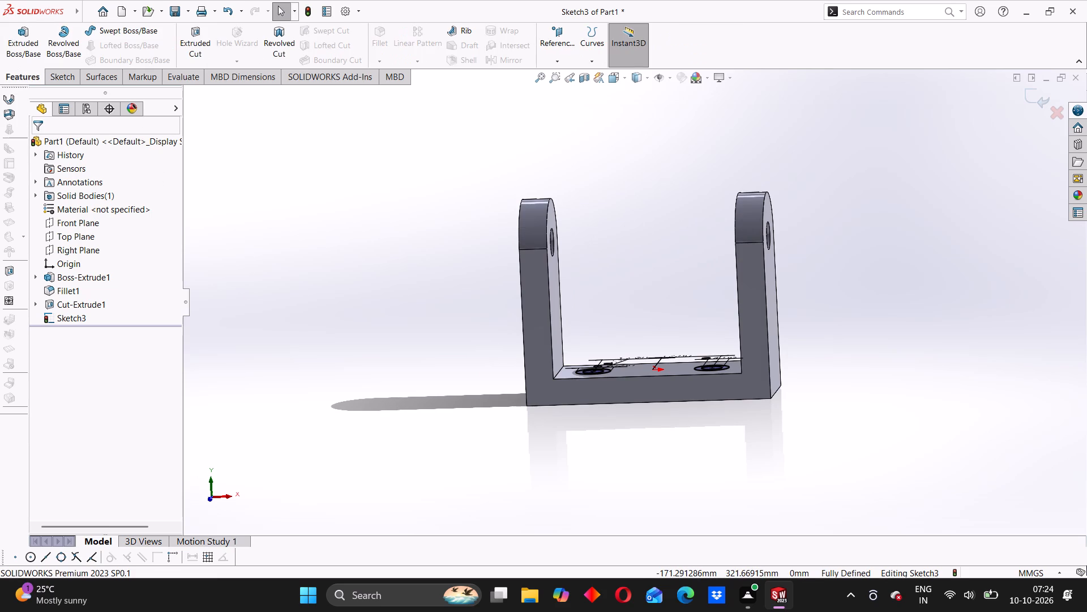
click(200, 39)
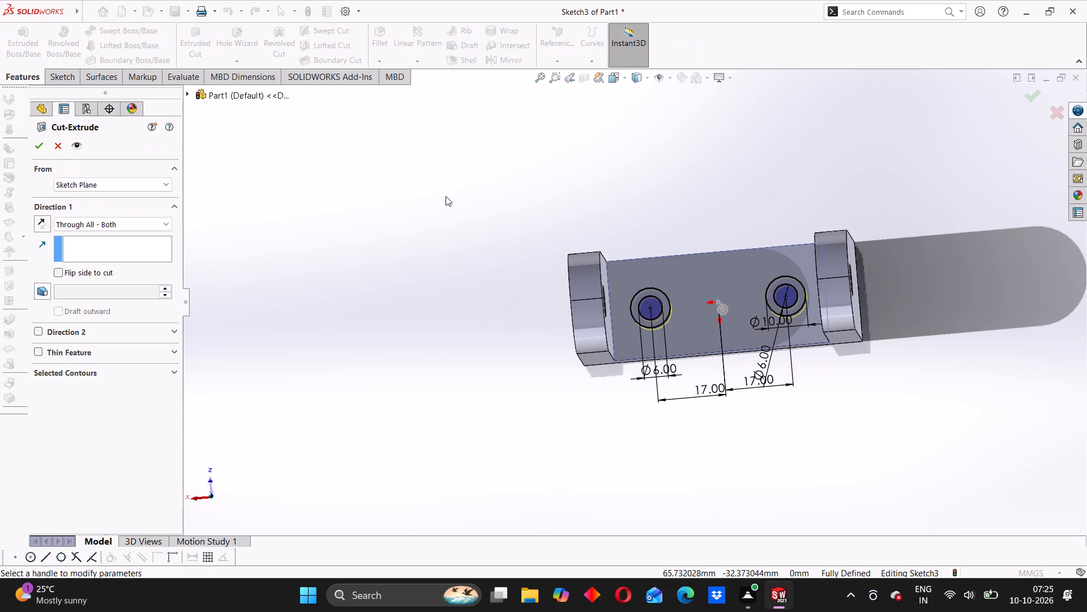
scroll(671, 327, down, 3)
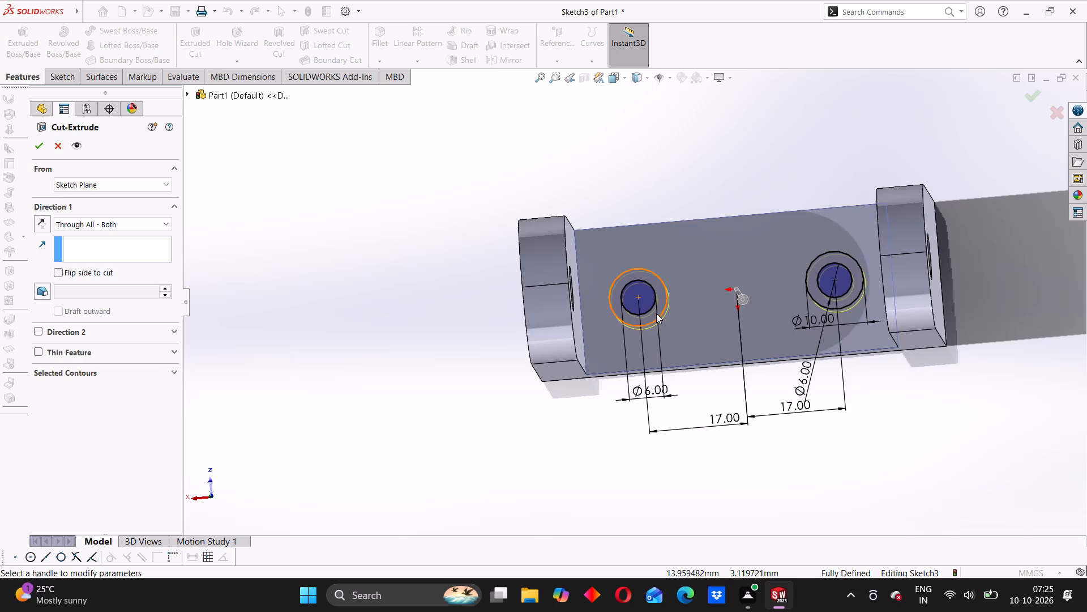
scroll(656, 313, down, 8)
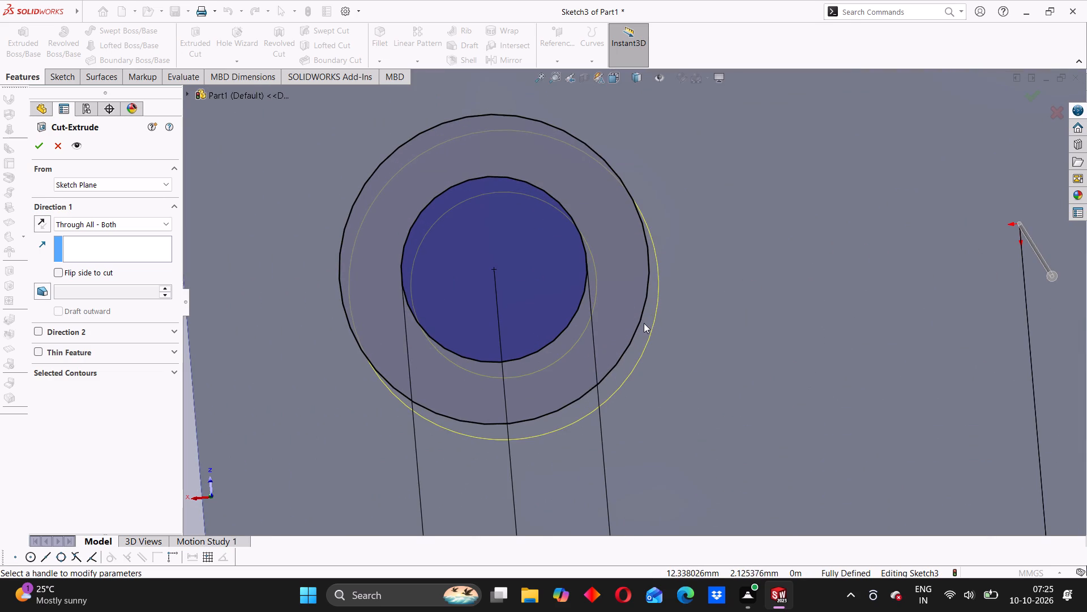
click(577, 314)
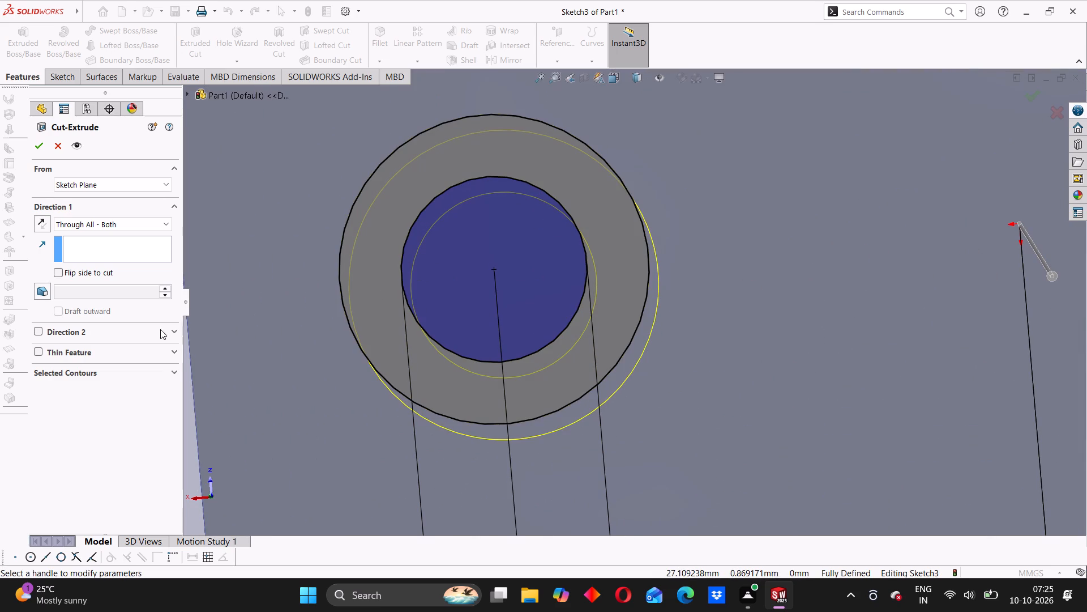
click(168, 372)
click(124, 396)
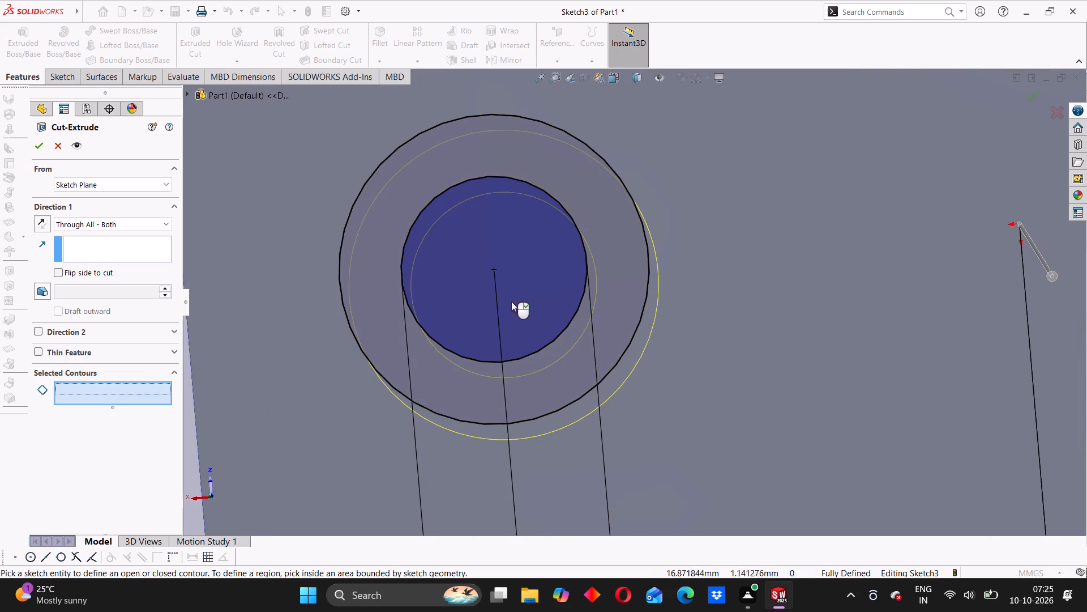
click(528, 292)
scroll(781, 277, up, 8)
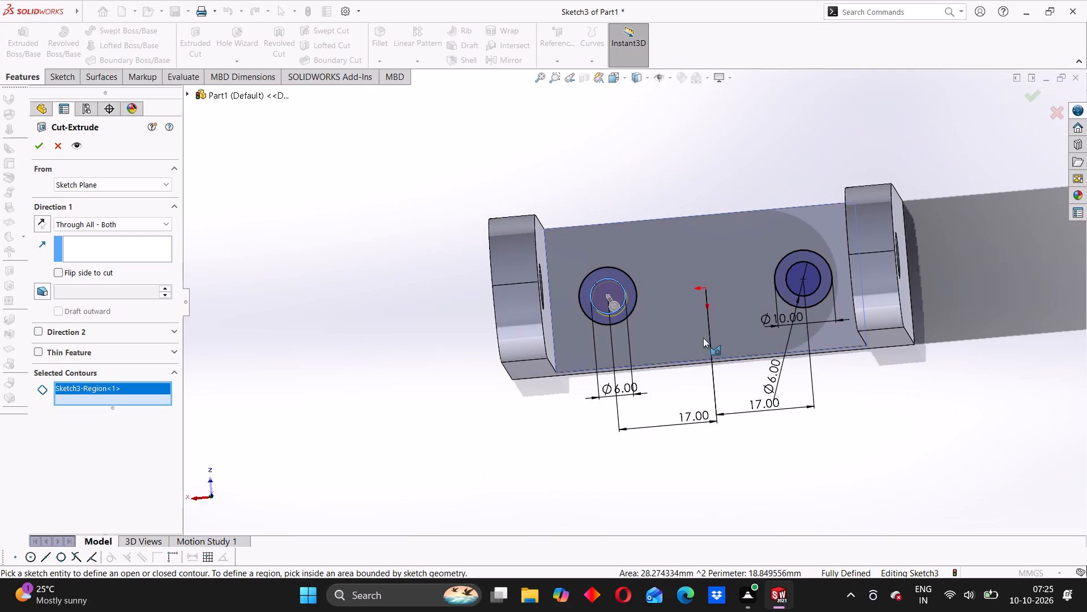
middle_drag(703, 339, 722, 343)
click(774, 278)
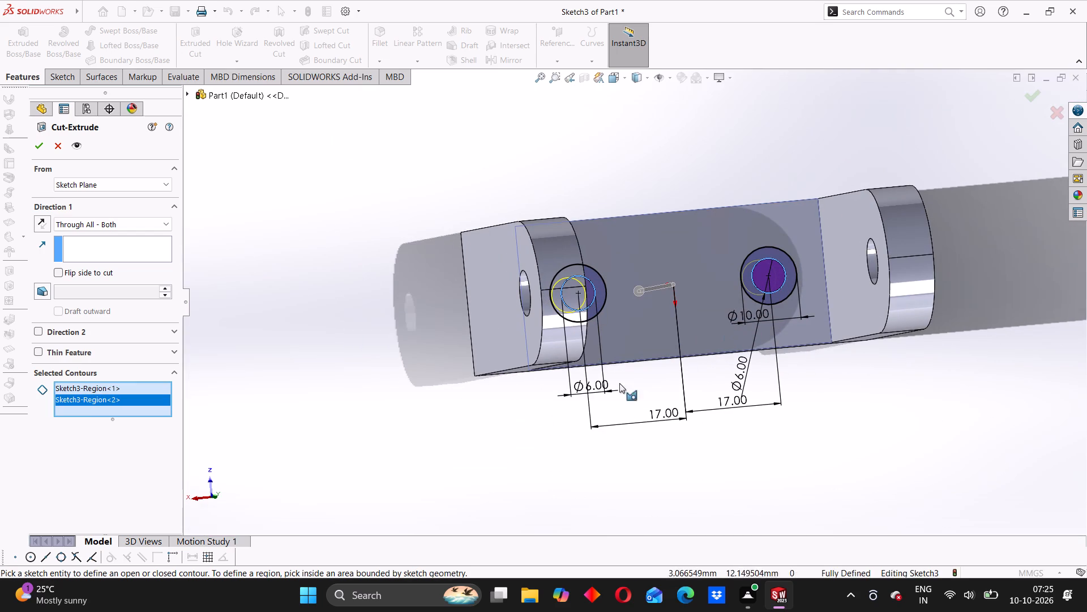
middle_drag(574, 413, 574, 379)
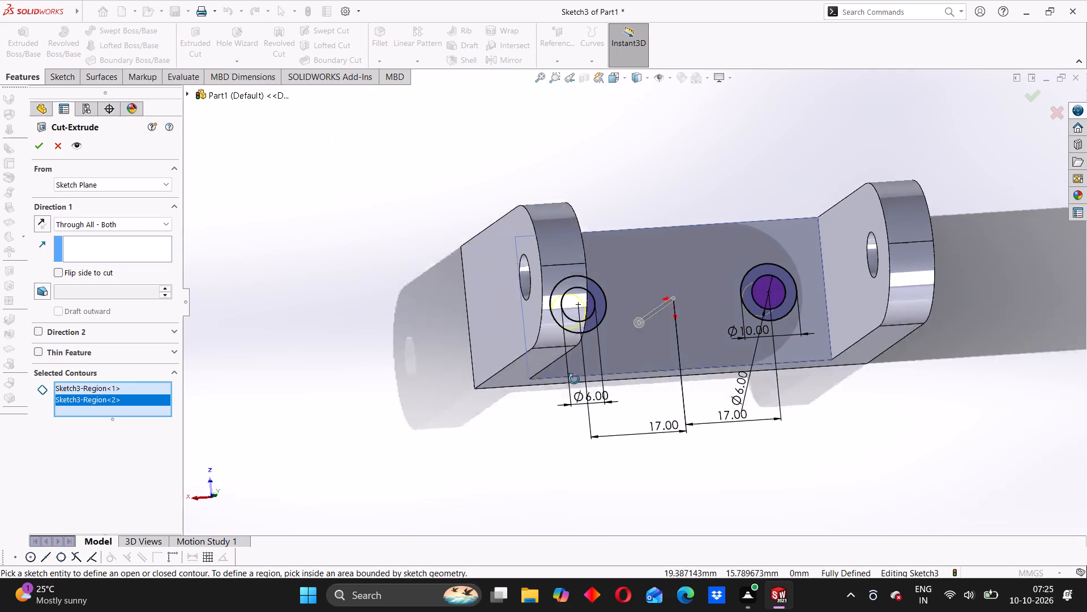
middle_drag(574, 379, 556, 234)
middle_drag(422, 319, 456, 301)
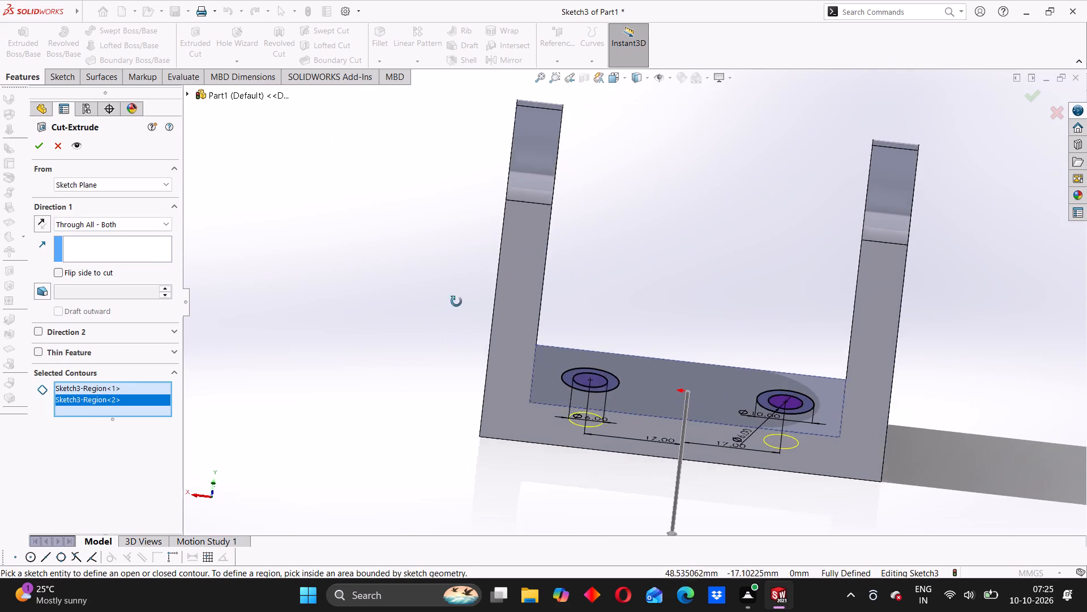
middle_drag(456, 301, 468, 271)
middle_drag(460, 251, 494, 296)
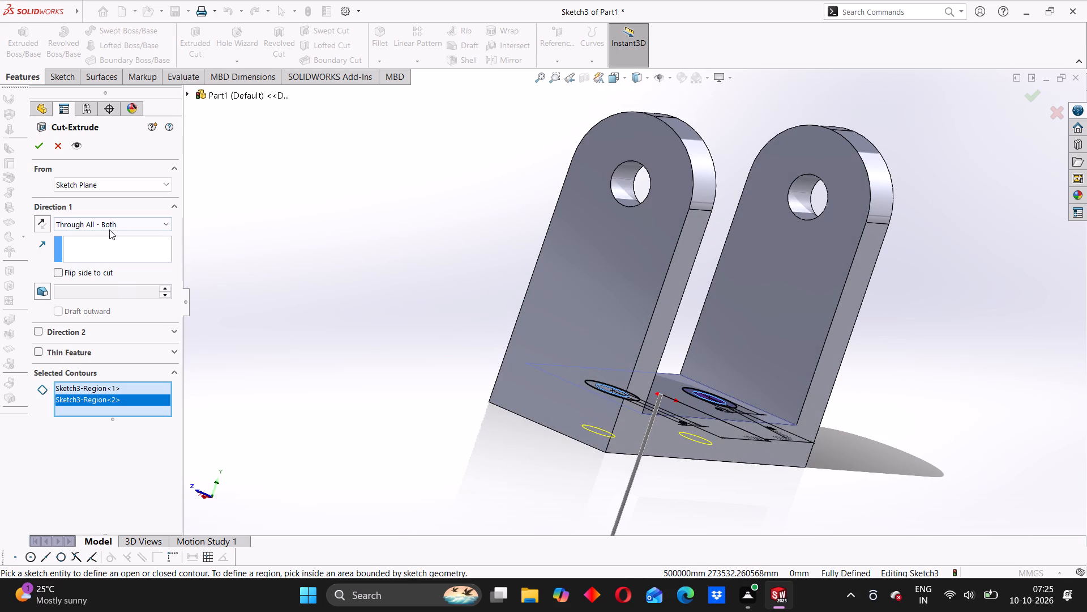
click(109, 223)
click(93, 236)
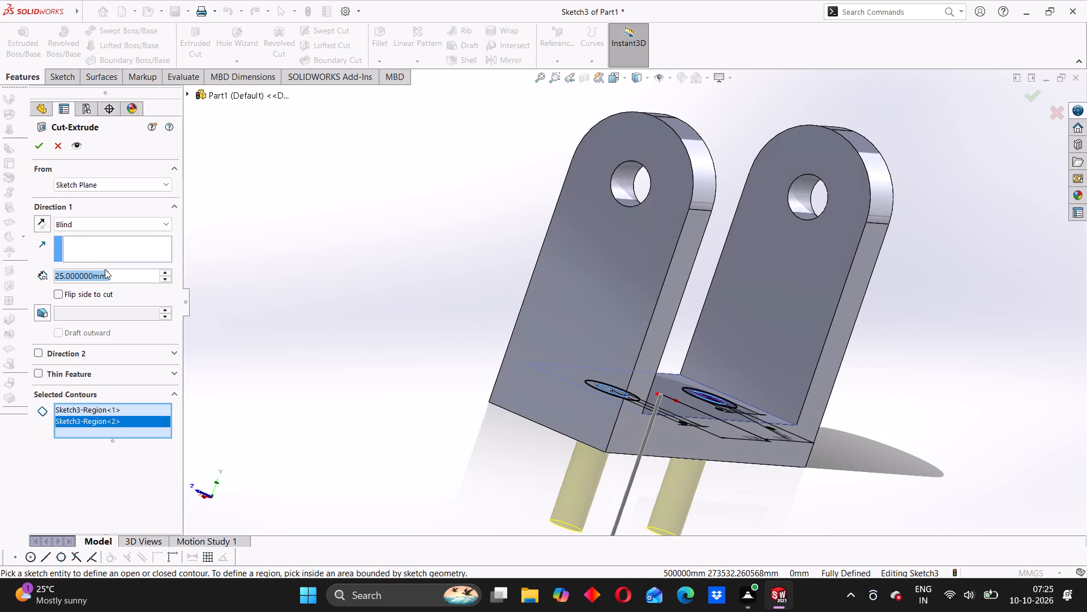
key(5)
key(Return)
click(41, 151)
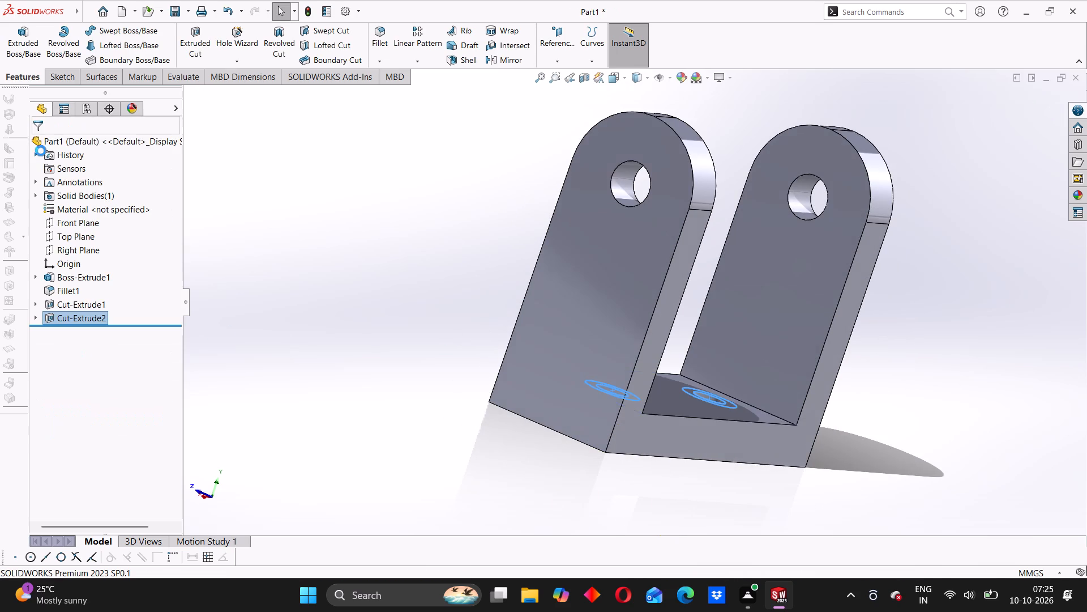
Reuse the base circle sketch for a Blind cut of the rings between the 6 mm and 10 mm circles, 4 mm deep.
middle_drag(658, 428, 569, 483)
click(466, 389)
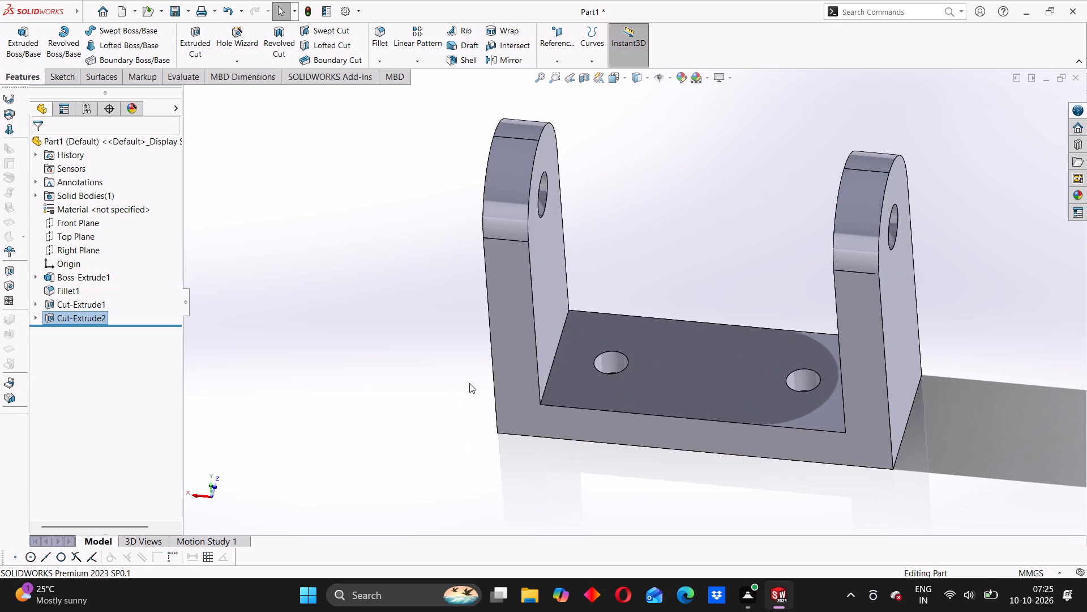
middle_drag(659, 321, 679, 402)
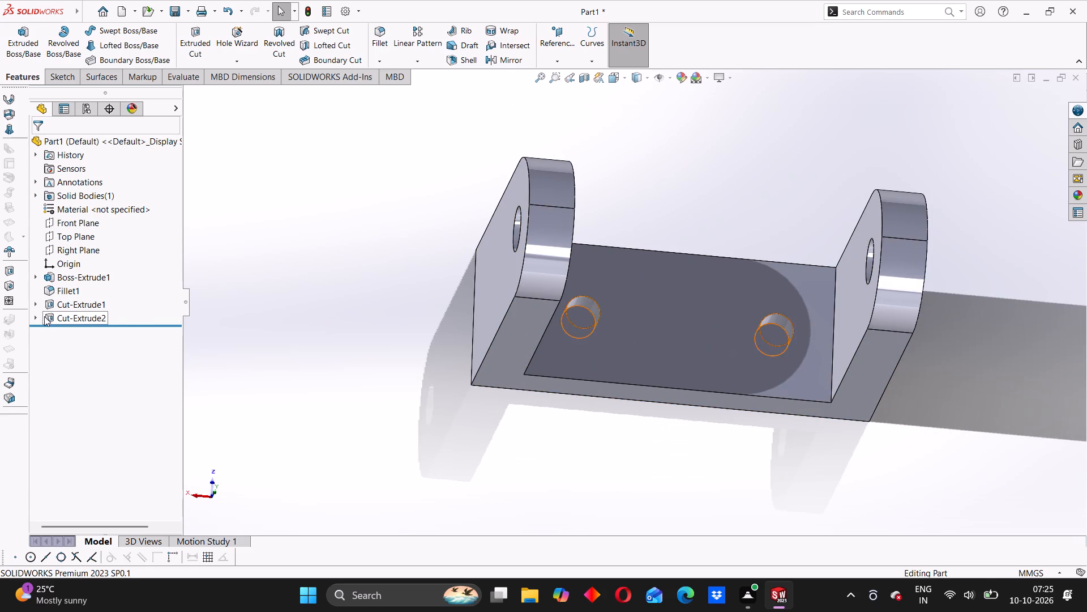
click(35, 318)
click(84, 331)
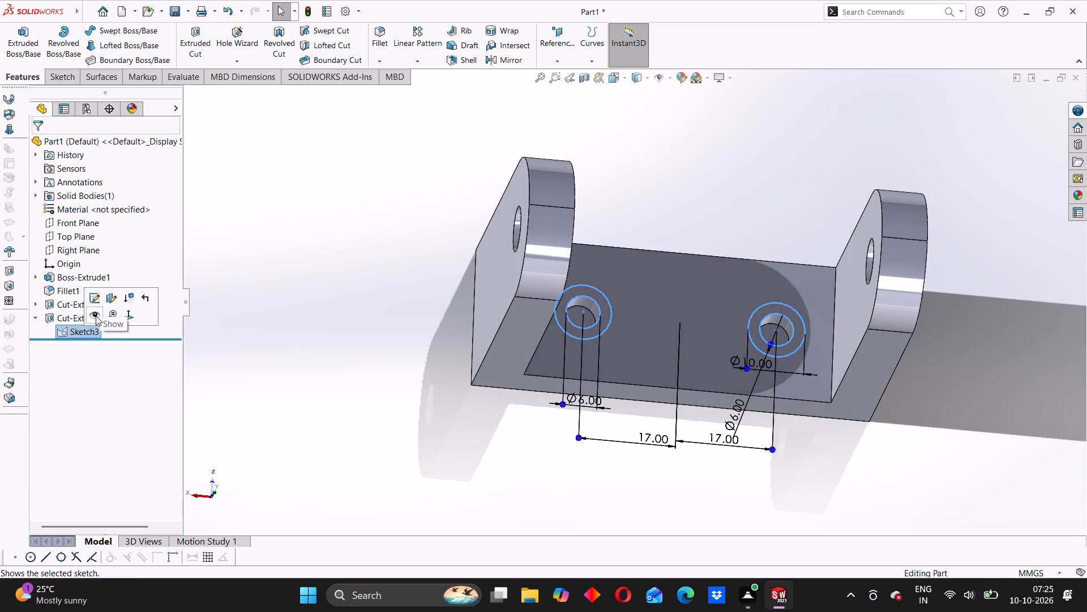
click(194, 37)
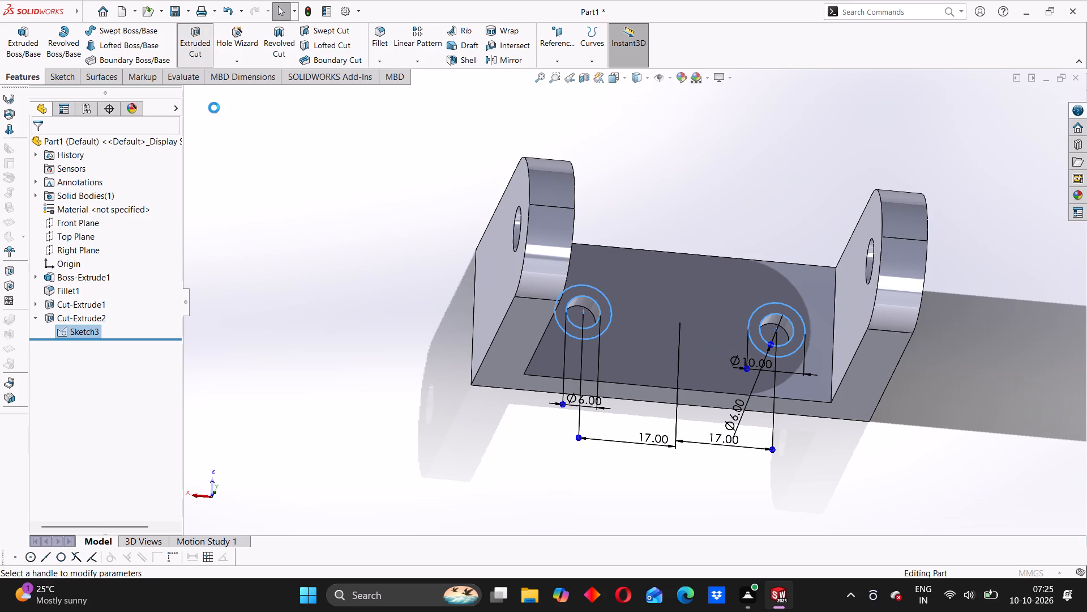
scroll(587, 301, down, 7)
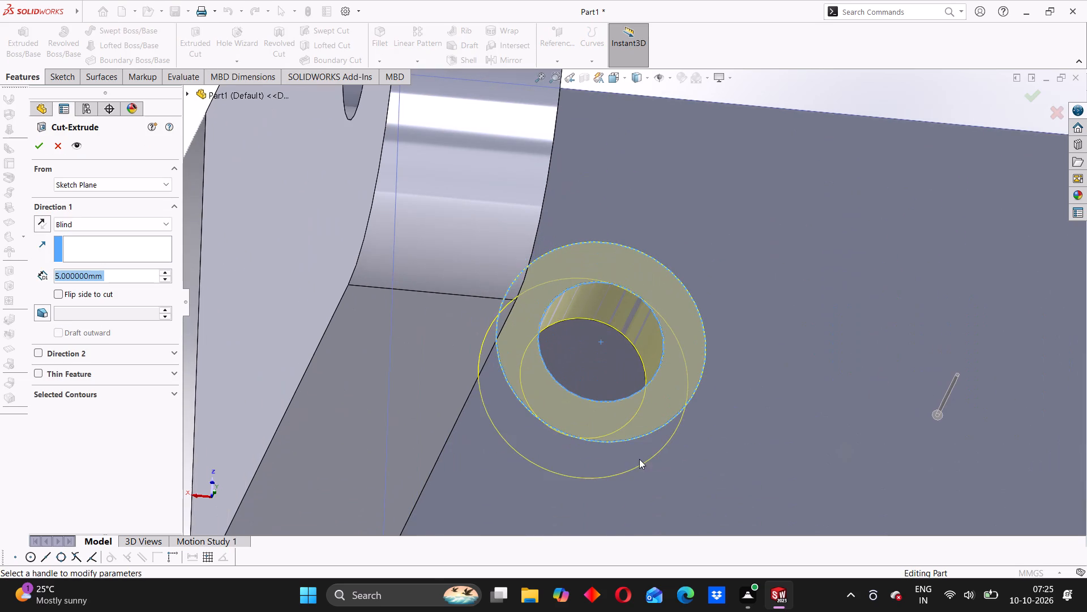
middle_drag(639, 459, 634, 321)
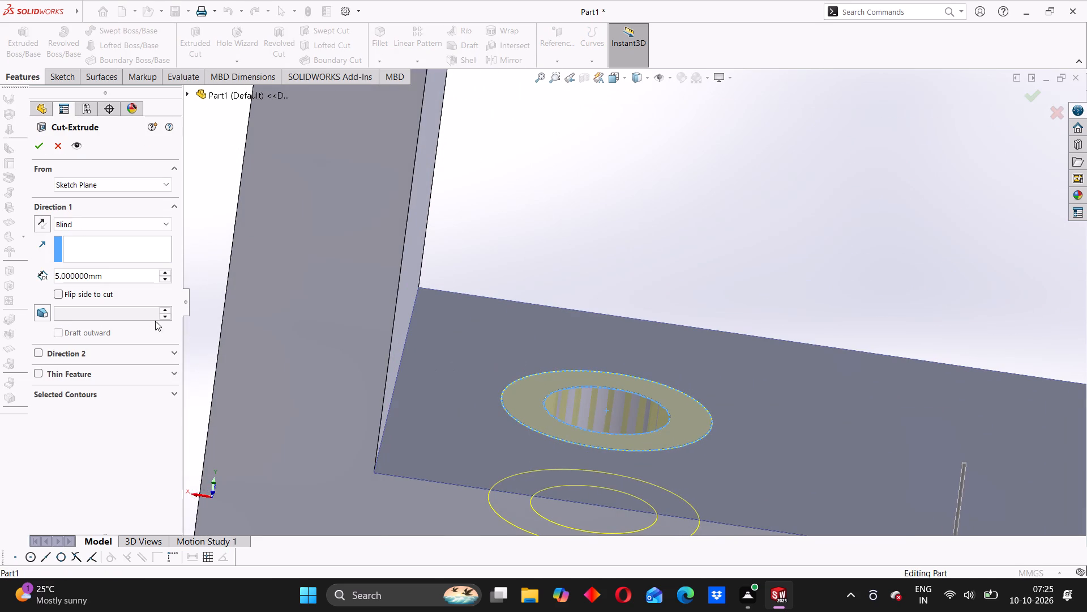
drag(108, 270, 96, 271)
drag(112, 275, 74, 276)
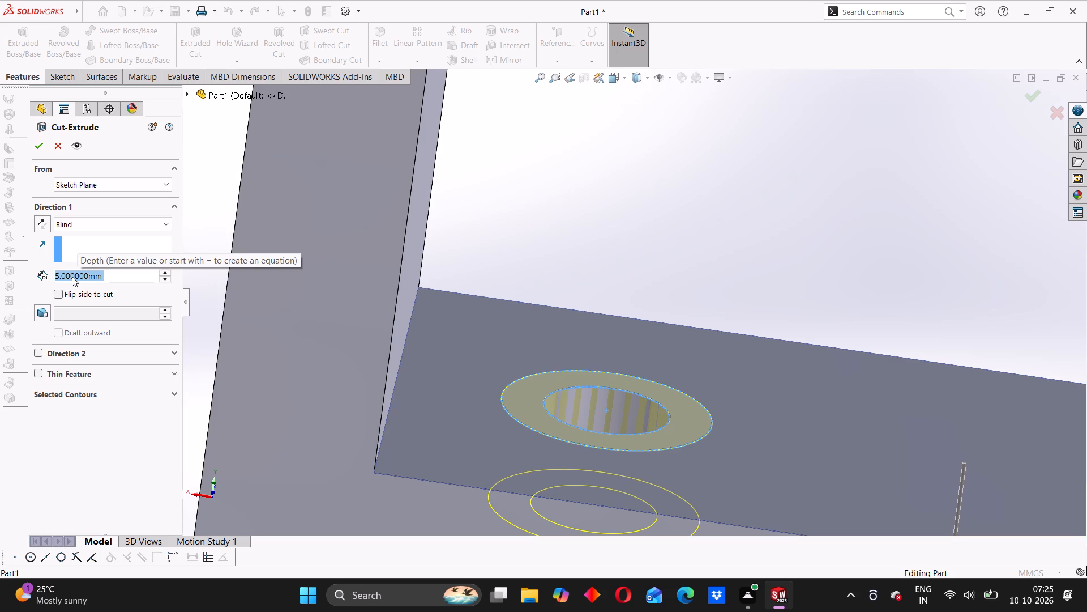
key(4)
key(Return)
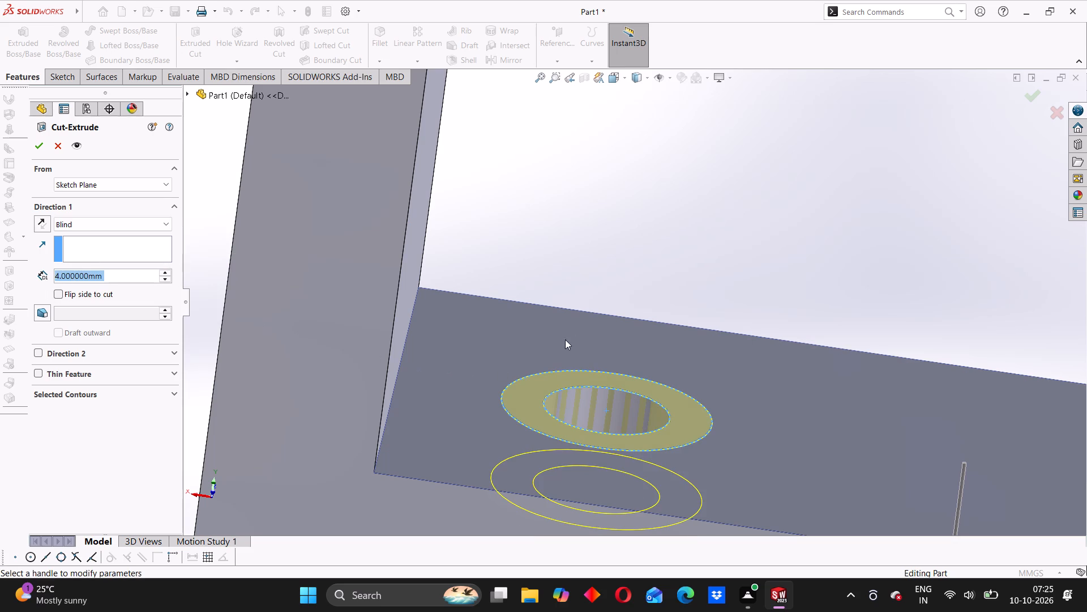
scroll(776, 392, up, 5)
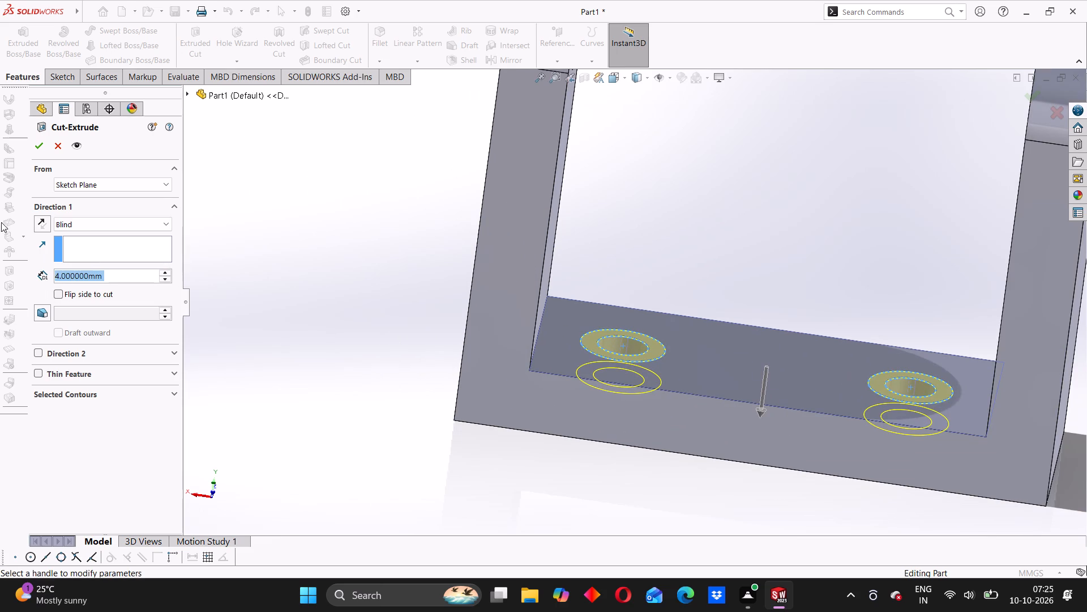
click(41, 151)
Examine the counterbored base holes and the whole bracket from several angles.
middle_drag(704, 228, 706, 233)
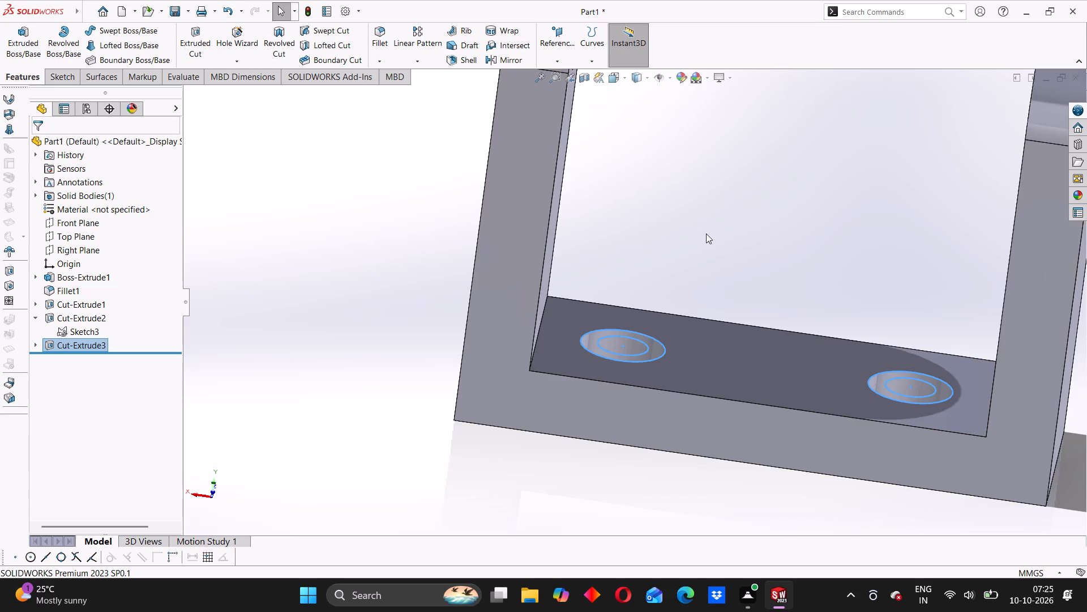
middle_drag(706, 233, 718, 405)
middle_drag(736, 245, 705, 257)
middle_drag(673, 263, 687, 105)
click(400, 286)
scroll(760, 370, up, 5)
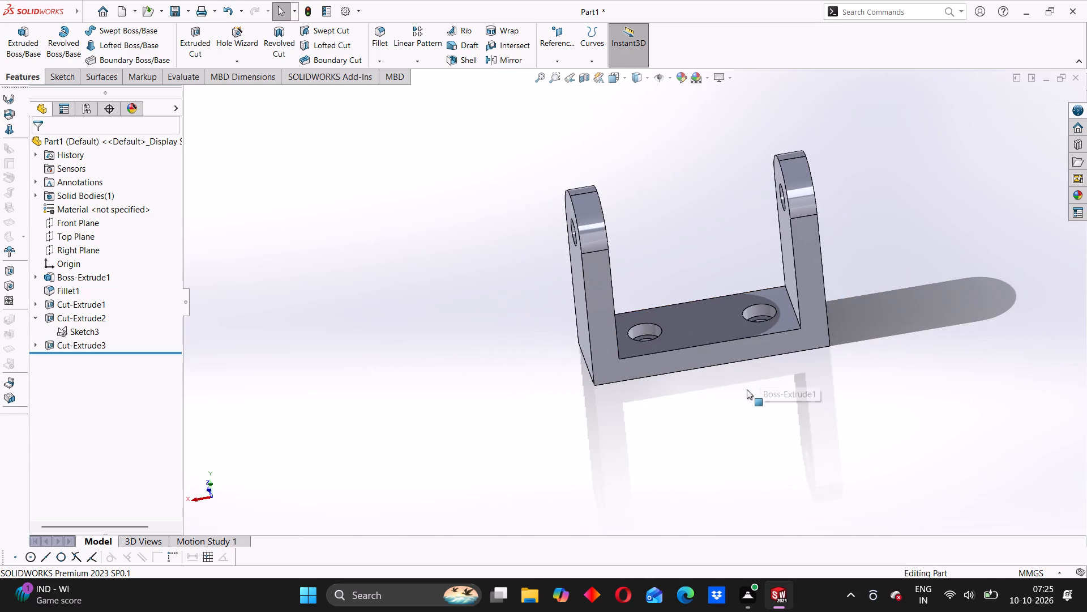
middle_drag(733, 407, 715, 347)
scroll(733, 407, up, 1)
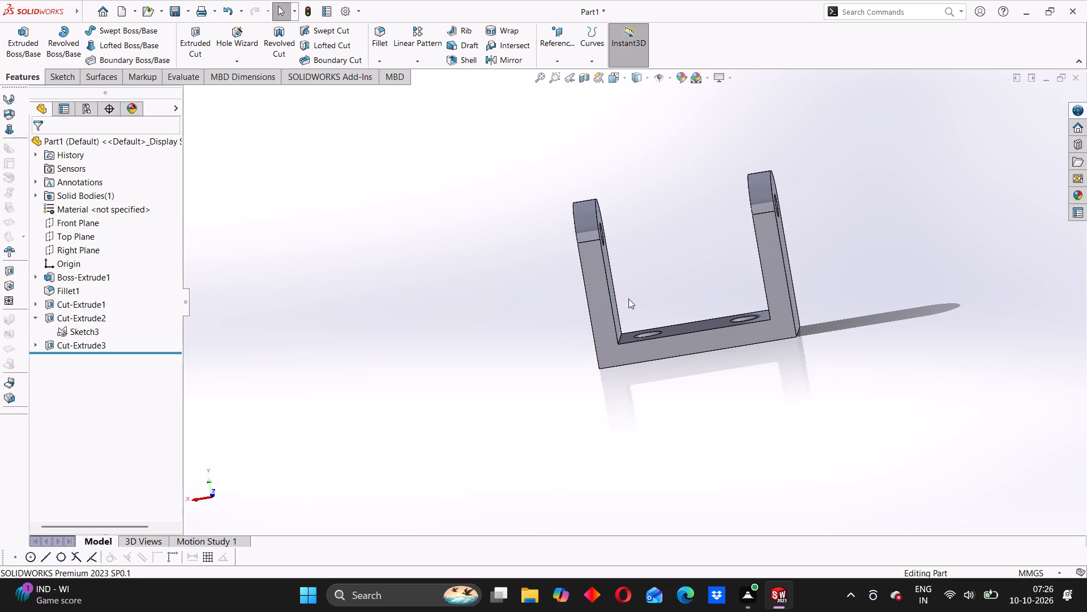
scroll(644, 290, down, 2)
middle_drag(642, 291, 681, 283)
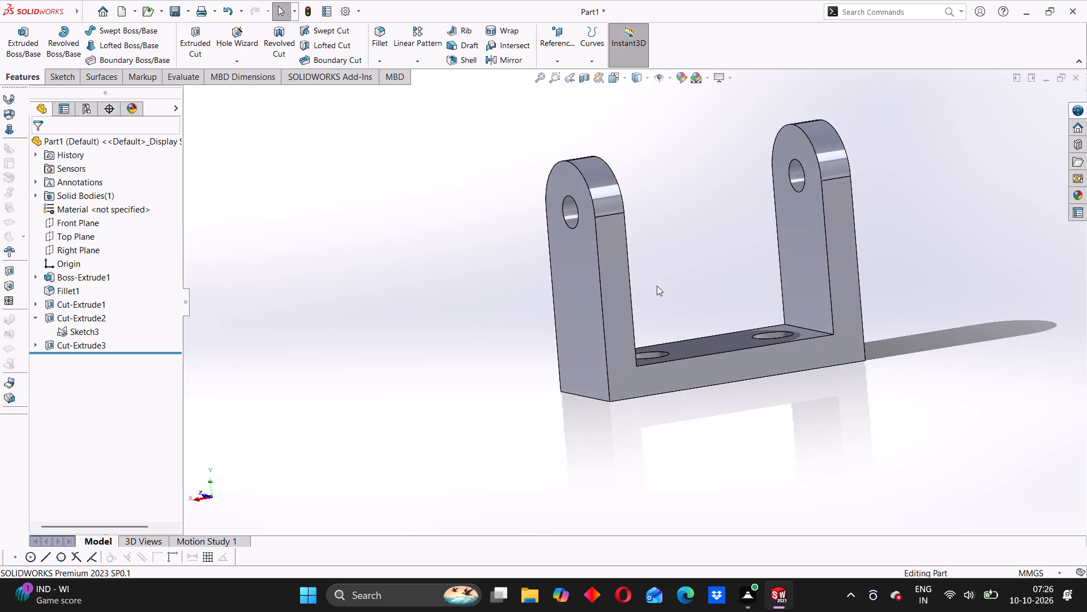
middle_drag(657, 286, 662, 257)
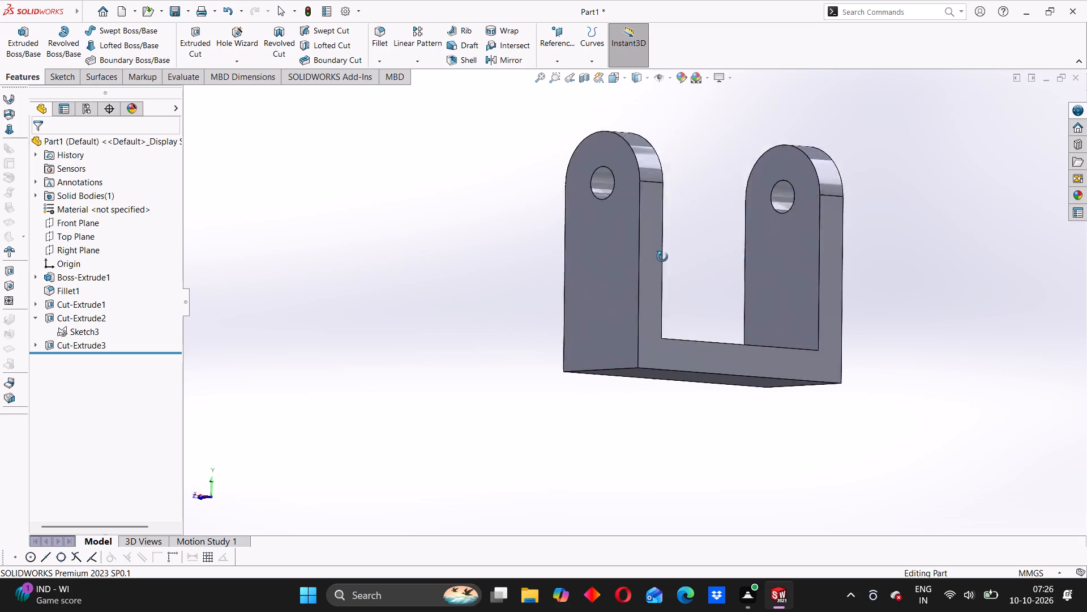
middle_drag(662, 257, 637, 250)
middle_click(612, 296)
middle_drag(627, 273, 624, 311)
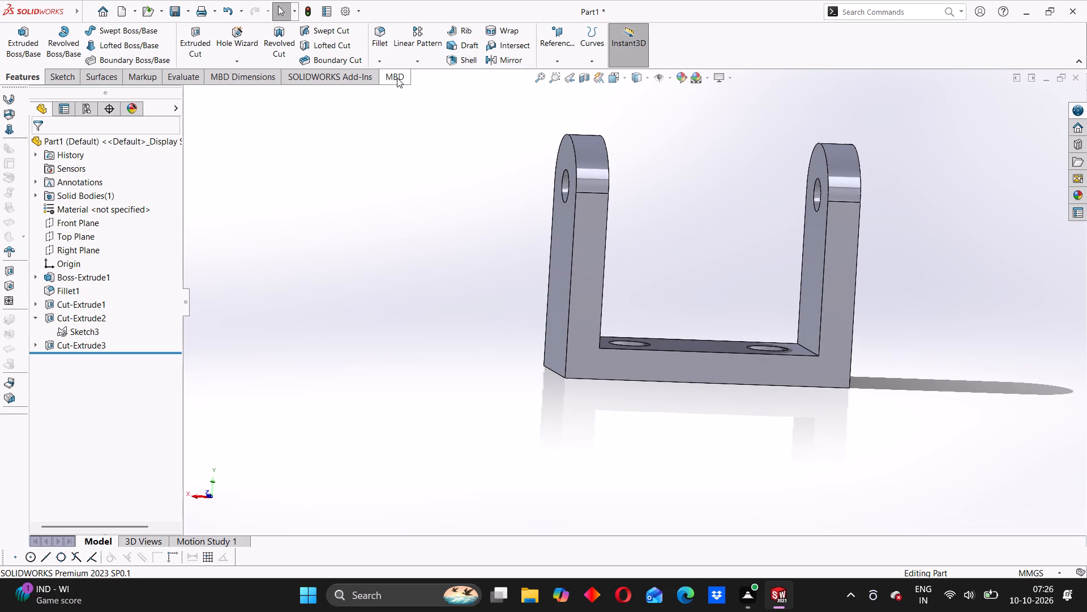
Start a 1 mm symmetric fillet on one inner leg-to-base corner edge and the bracket's U-shaped side face.
click(384, 32)
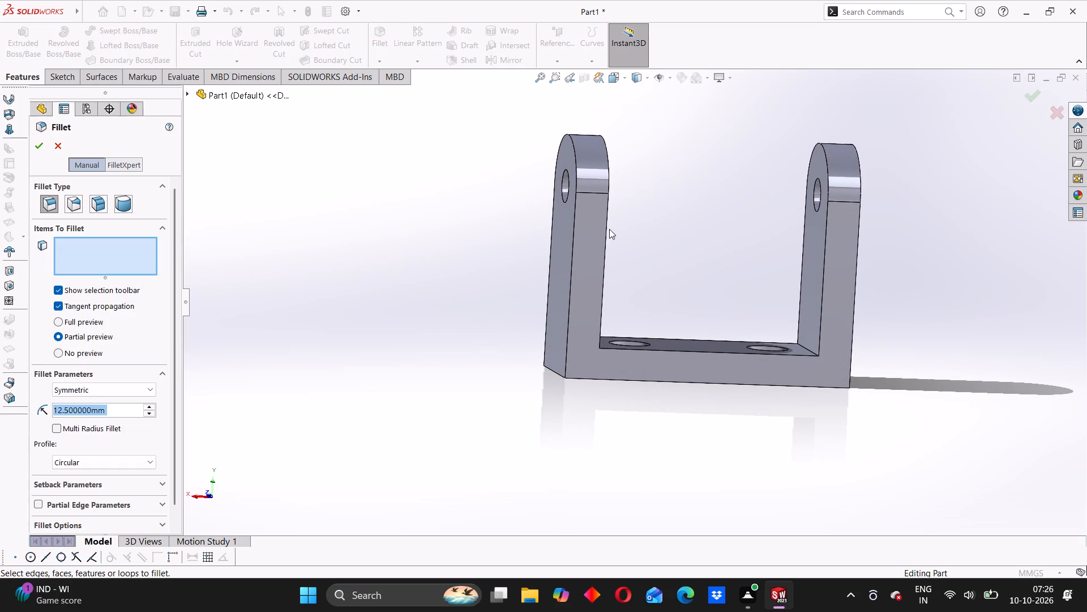
middle_drag(758, 286, 682, 352)
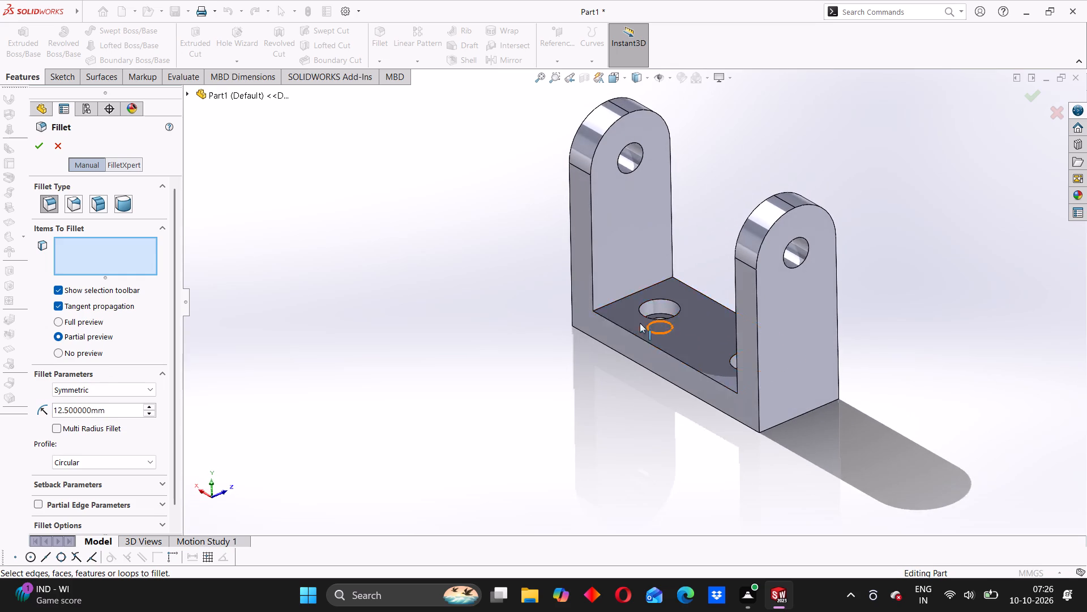
scroll(631, 315, down, 2)
drag(106, 405, 107, 410)
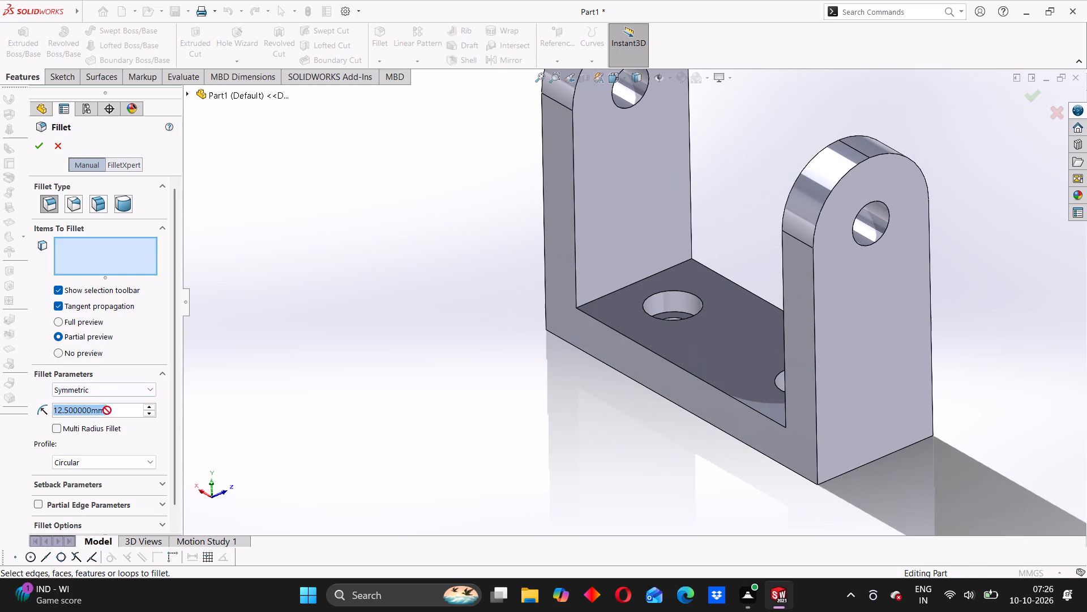
drag(107, 410, 94, 419)
key(1)
key(Return)
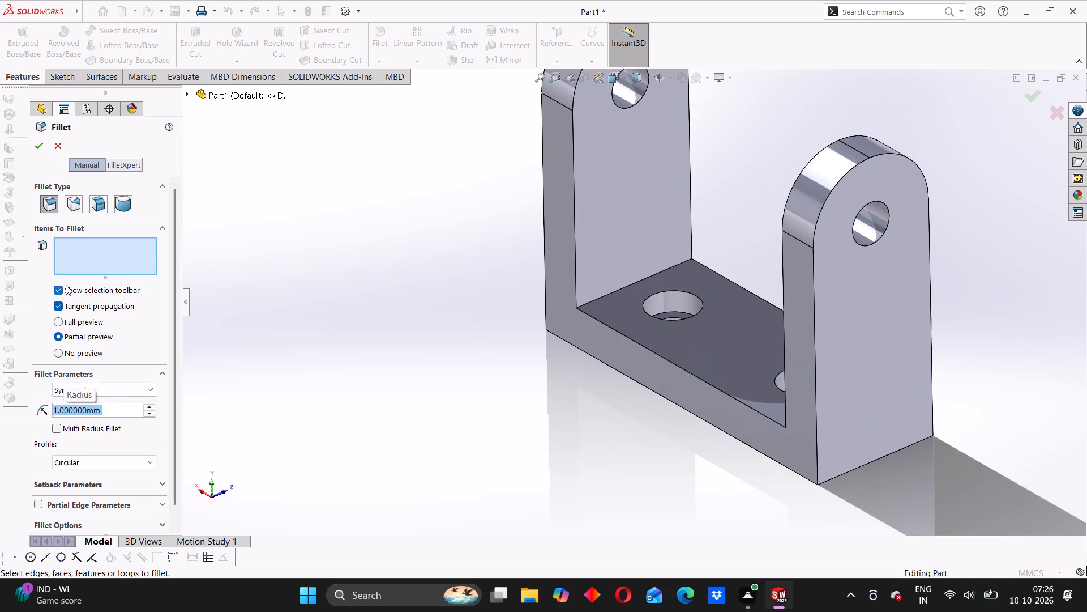
click(605, 297)
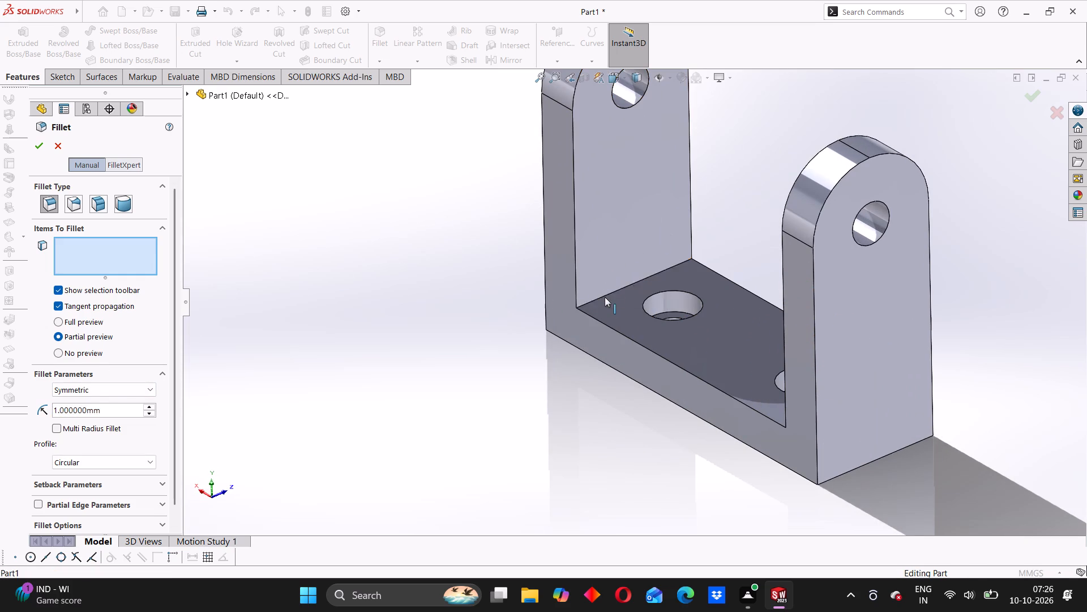
middle_drag(593, 347, 724, 346)
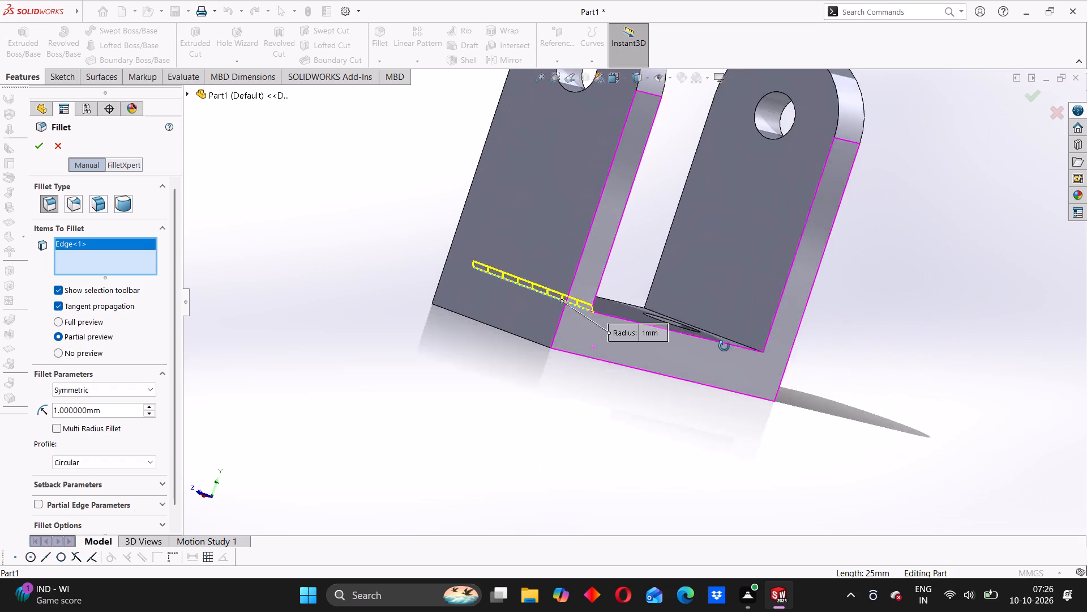
middle_drag(724, 346, 707, 345)
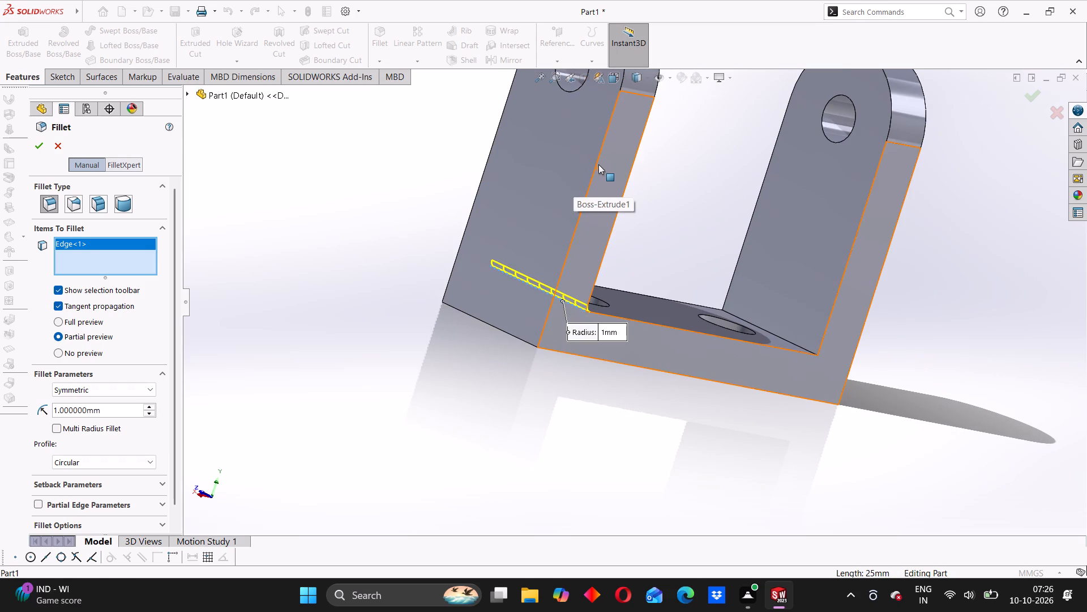
click(600, 164)
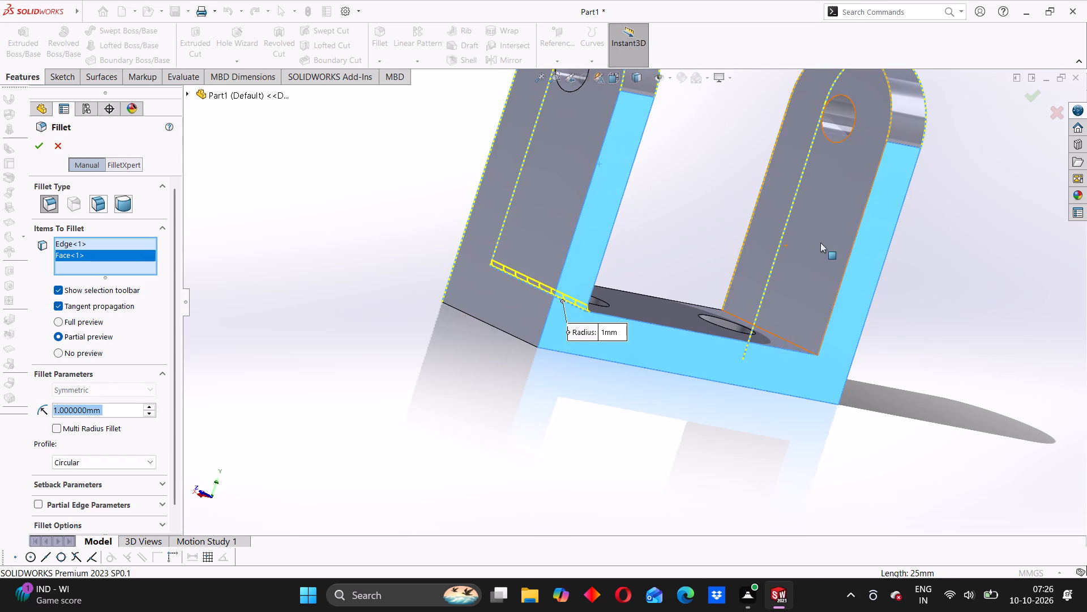
Add the other inner leg-to-base corner edge to the fillet, leaving the base's inner face out of the selection.
middle_drag(820, 243, 707, 273)
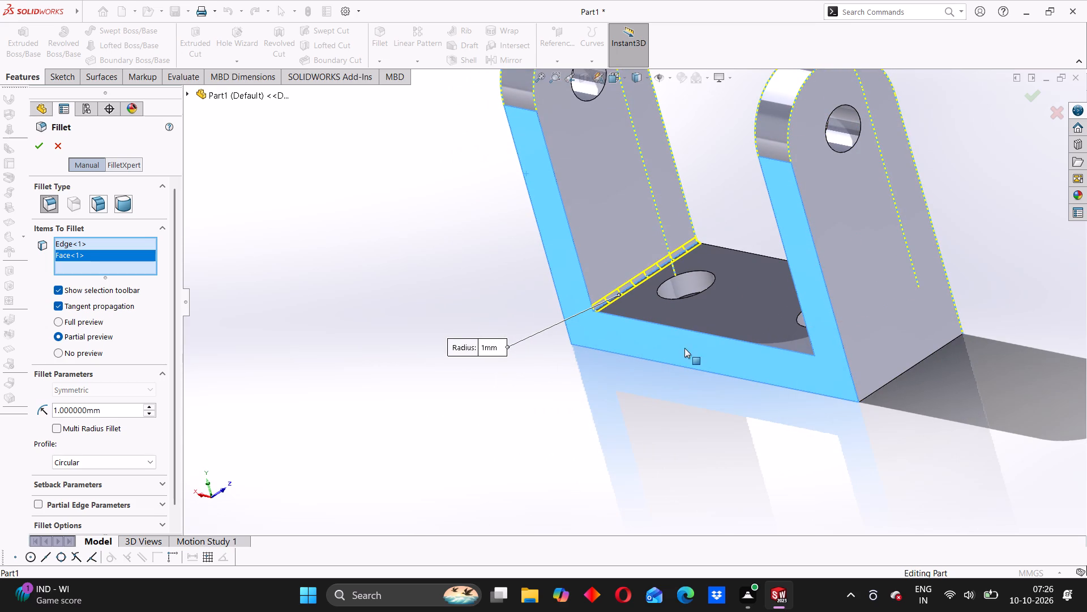
middle_drag(691, 305, 811, 342)
click(891, 330)
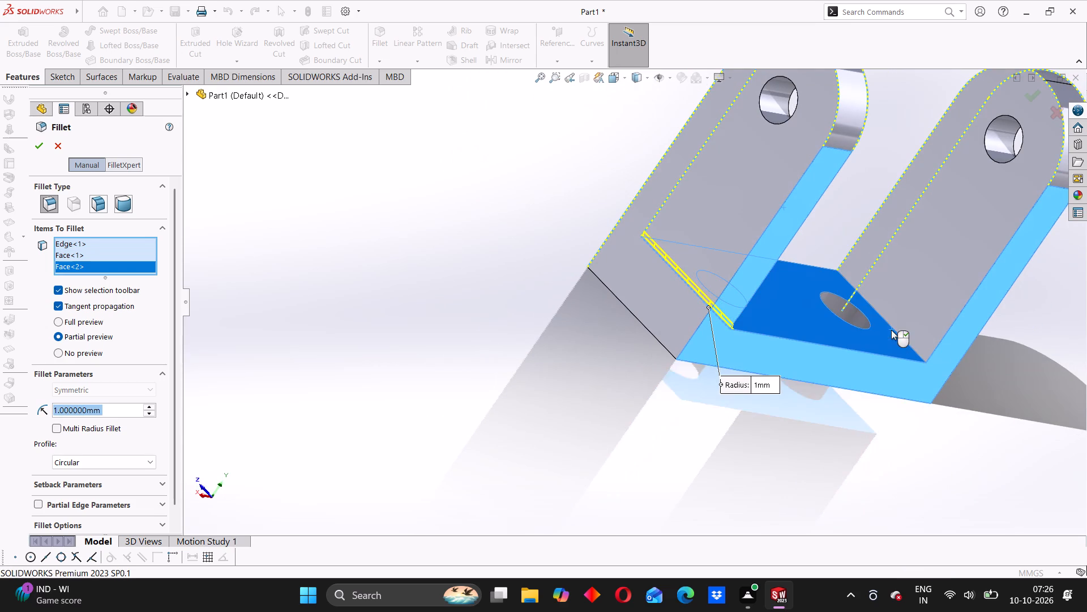
right_click(62, 262)
click(92, 282)
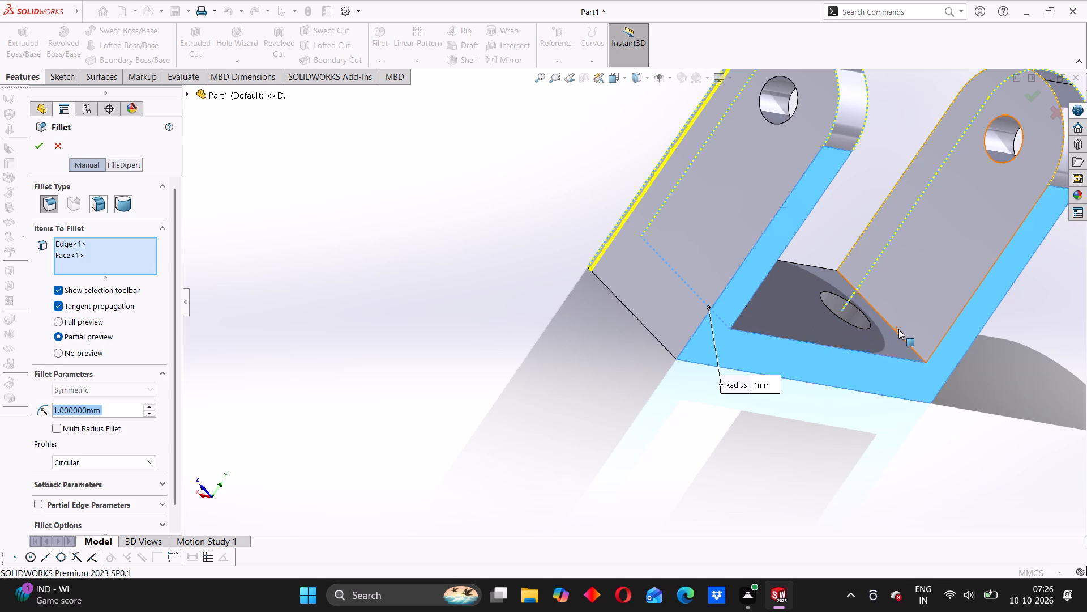
click(898, 336)
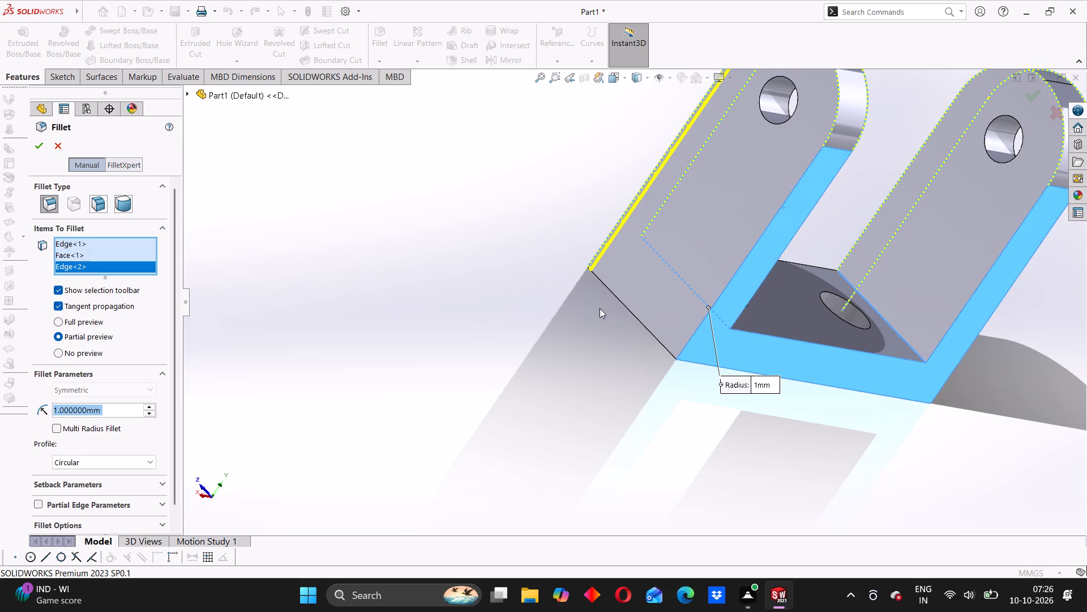
Add both long edges of the base's inner face to the selection and apply the 1 mm fillet.
middle_drag(570, 294, 692, 405)
scroll(588, 238, up, 3)
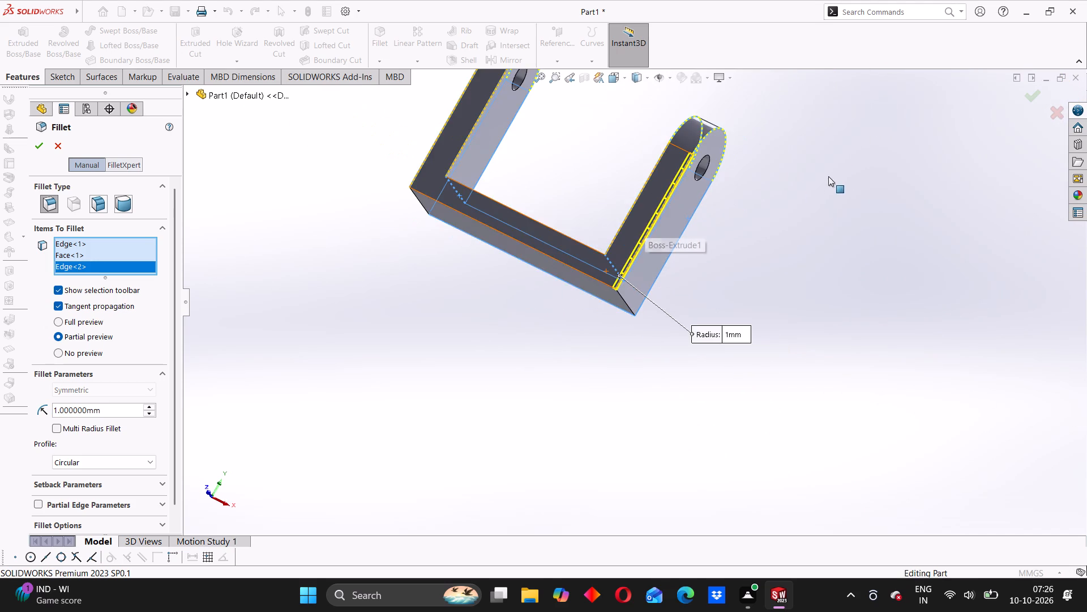
middle_drag(823, 181, 622, 220)
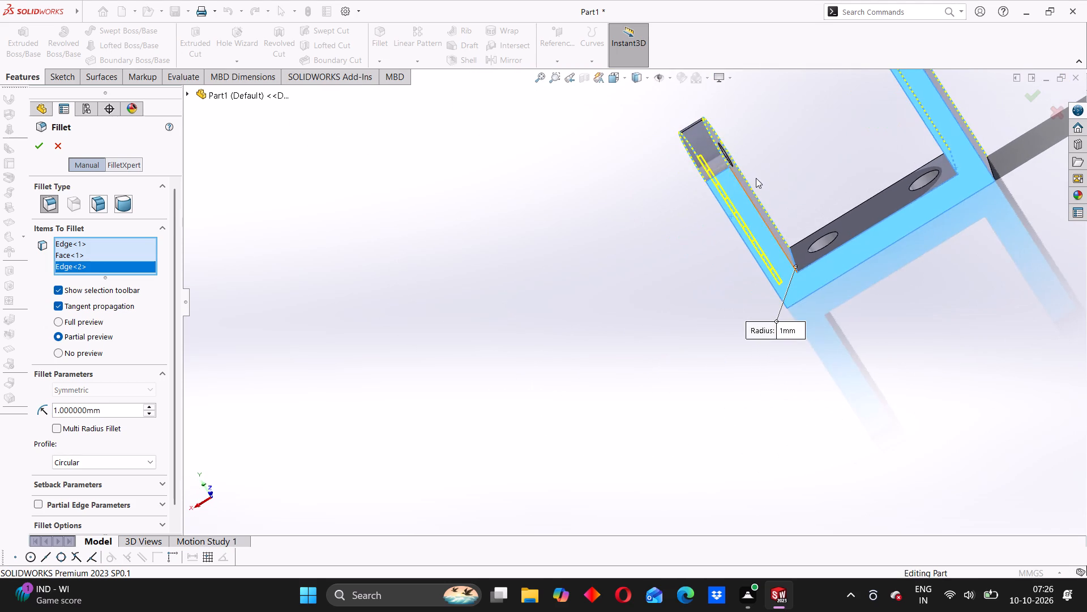
scroll(824, 177, up, 4)
middle_drag(711, 211, 725, 233)
scroll(747, 307, down, 5)
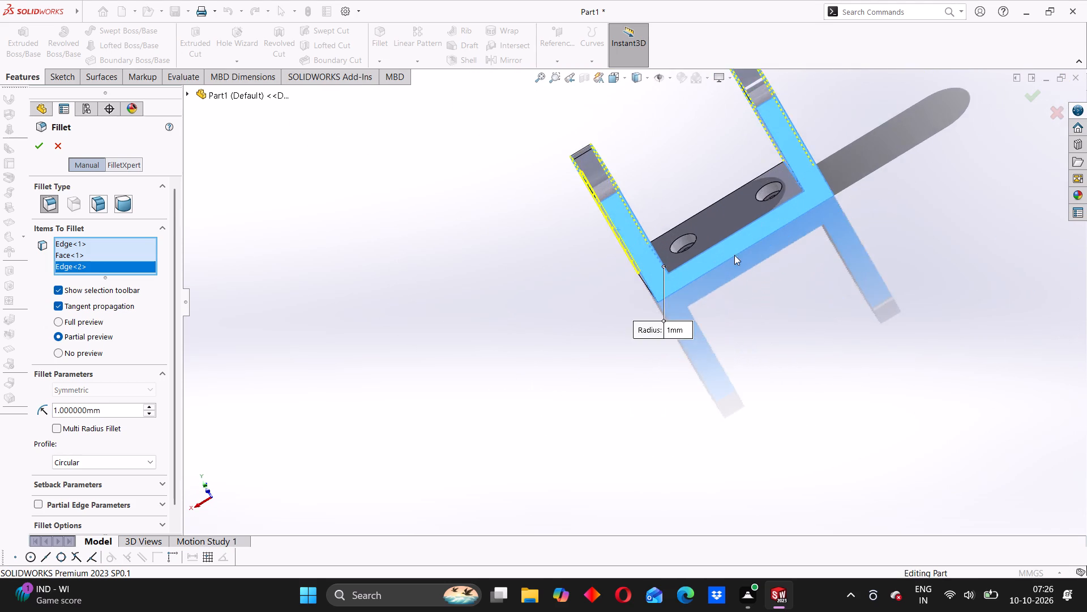
scroll(734, 255, down, 4)
click(601, 200)
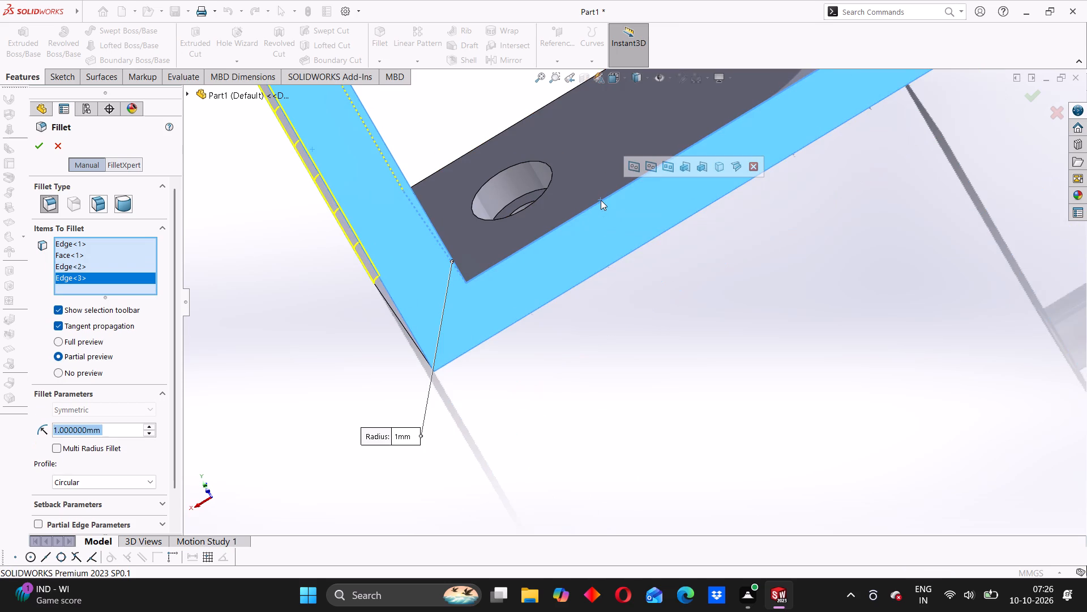
scroll(498, 260, up, 3)
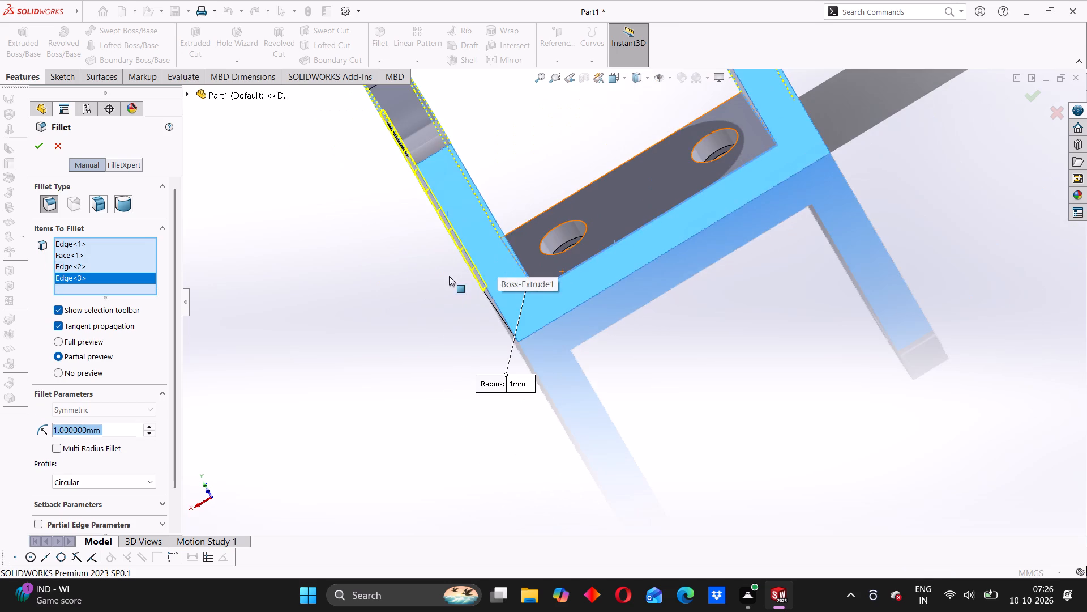
middle_drag(490, 254, 670, 328)
scroll(669, 328, up, 1)
middle_drag(414, 228, 393, 249)
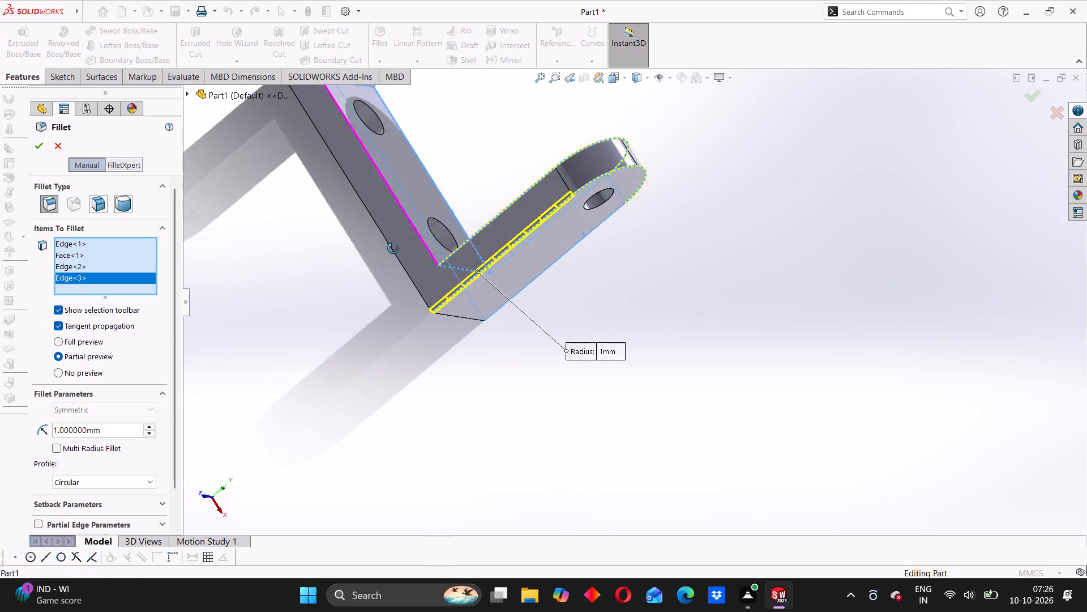
middle_drag(393, 249, 384, 269)
click(398, 197)
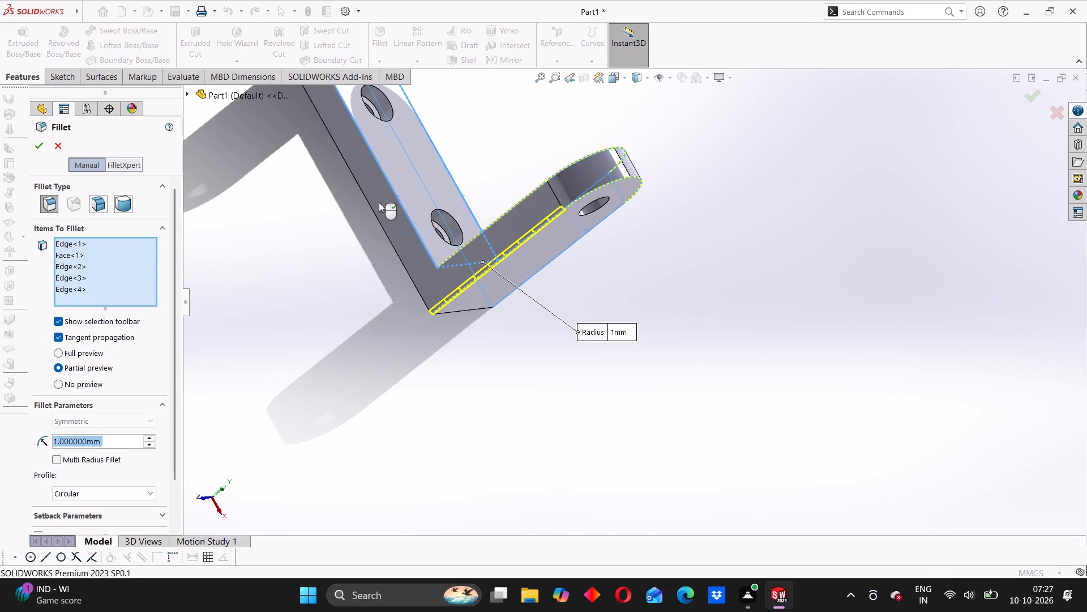
click(44, 143)
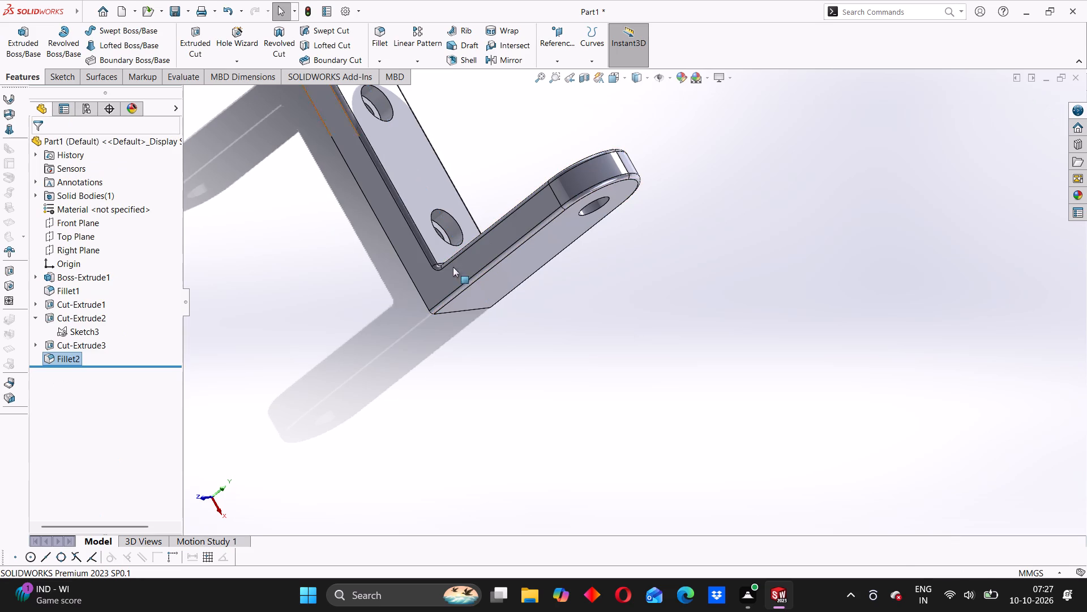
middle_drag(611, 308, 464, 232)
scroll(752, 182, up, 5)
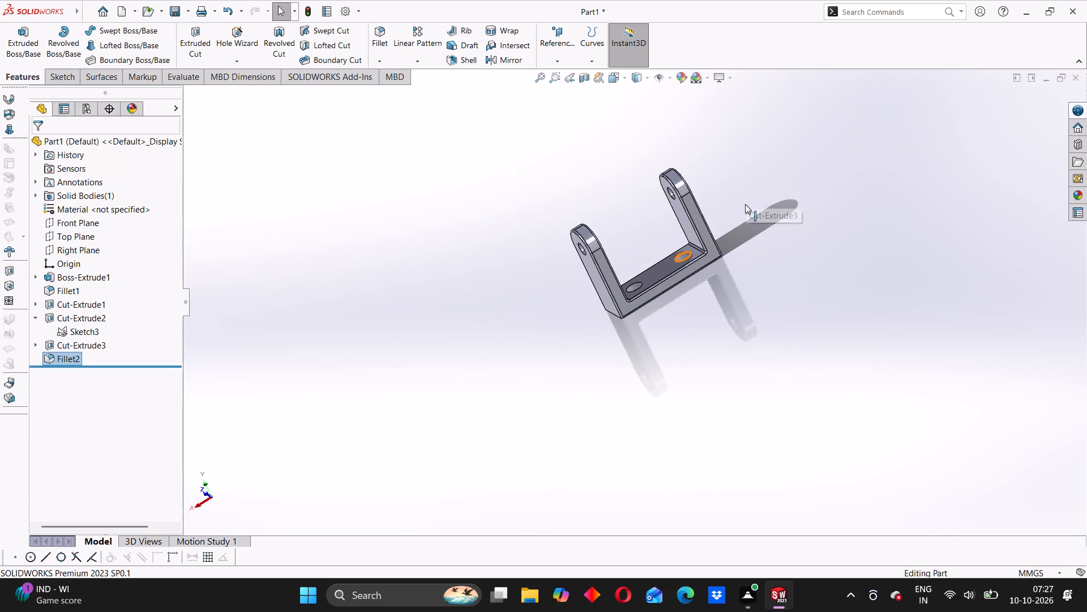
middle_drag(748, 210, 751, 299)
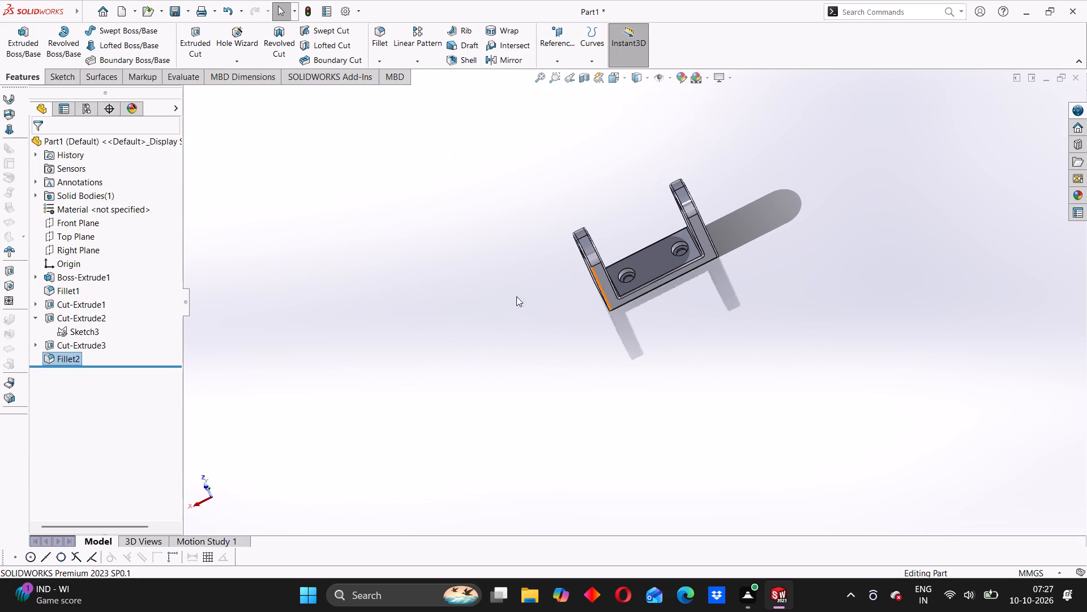
Open Save As for the bracket part.
click(186, 8)
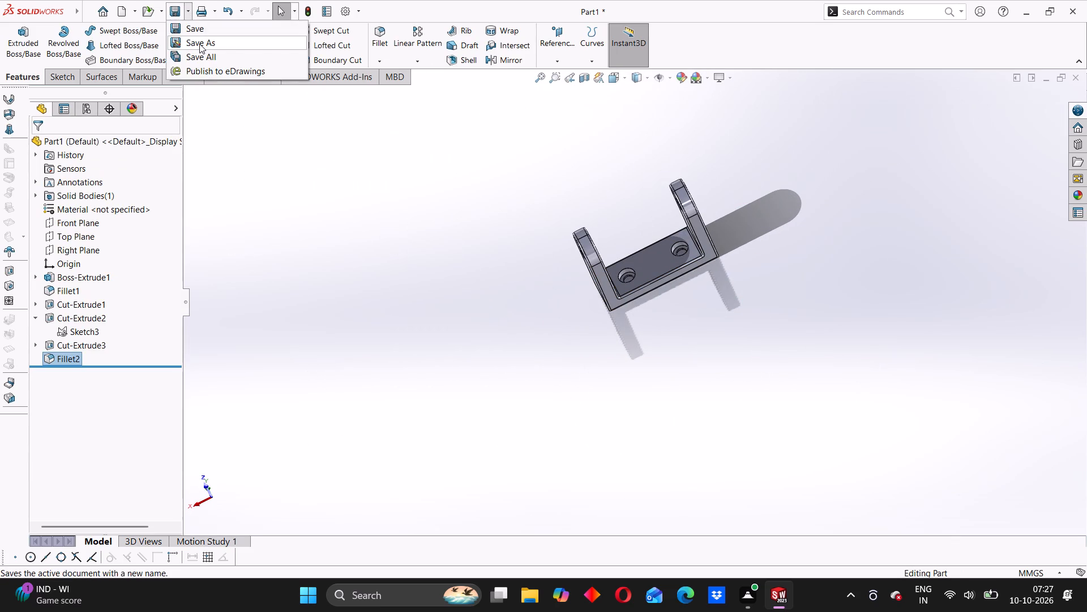
click(199, 44)
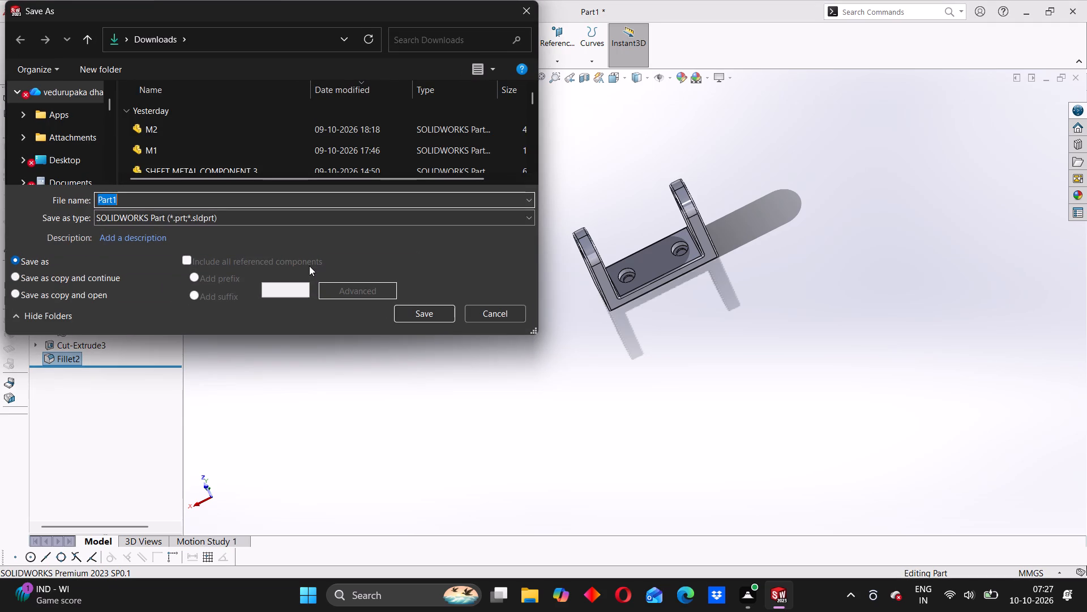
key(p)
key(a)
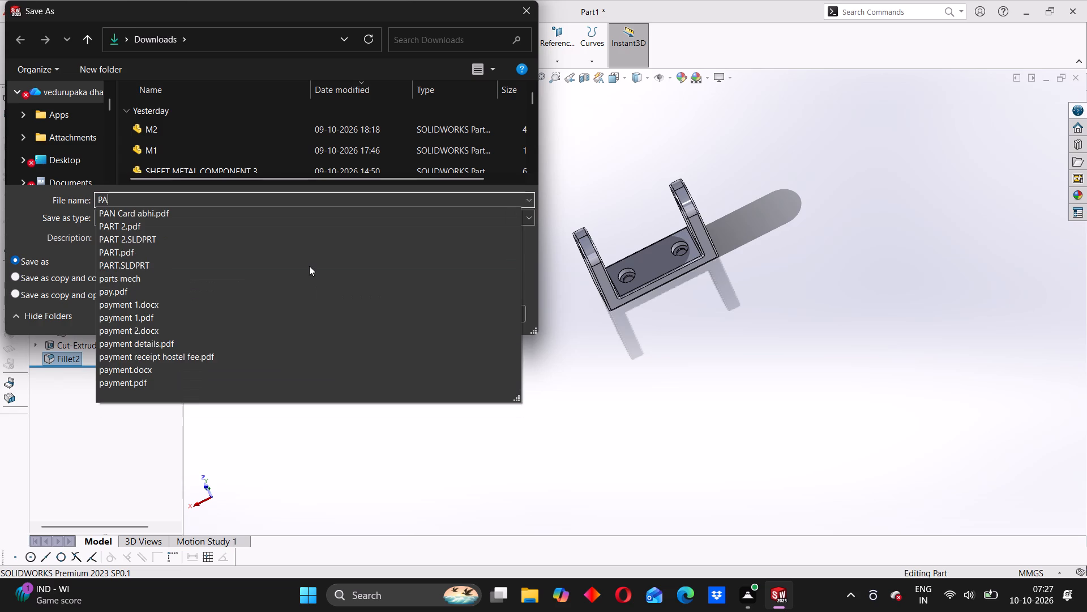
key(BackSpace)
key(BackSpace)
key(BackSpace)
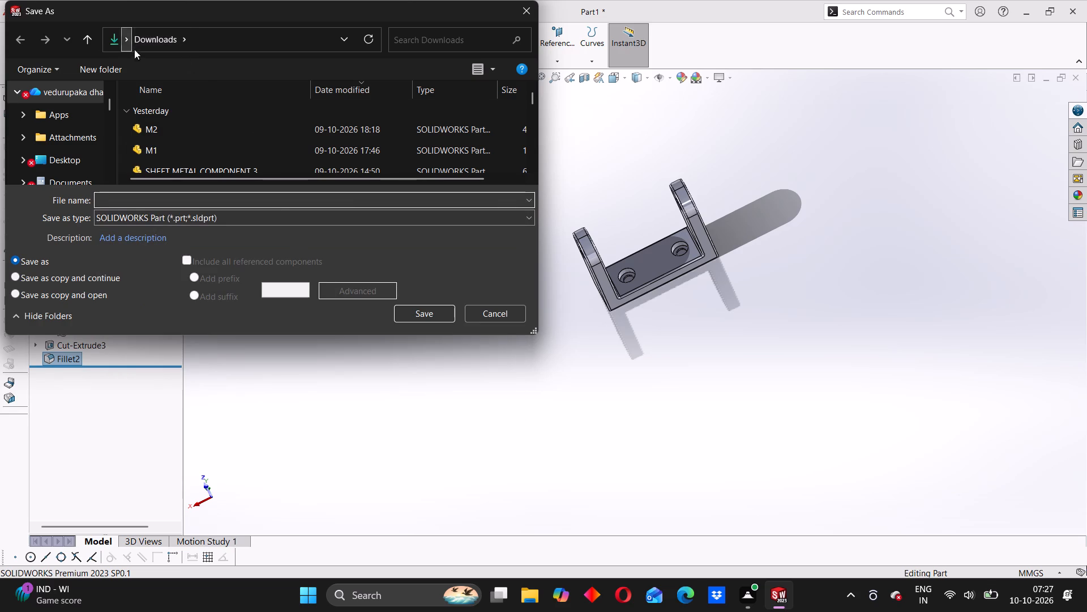
Create a folder named ASSEMBLY 14 in Downloads and open it as the save location.
click(144, 36)
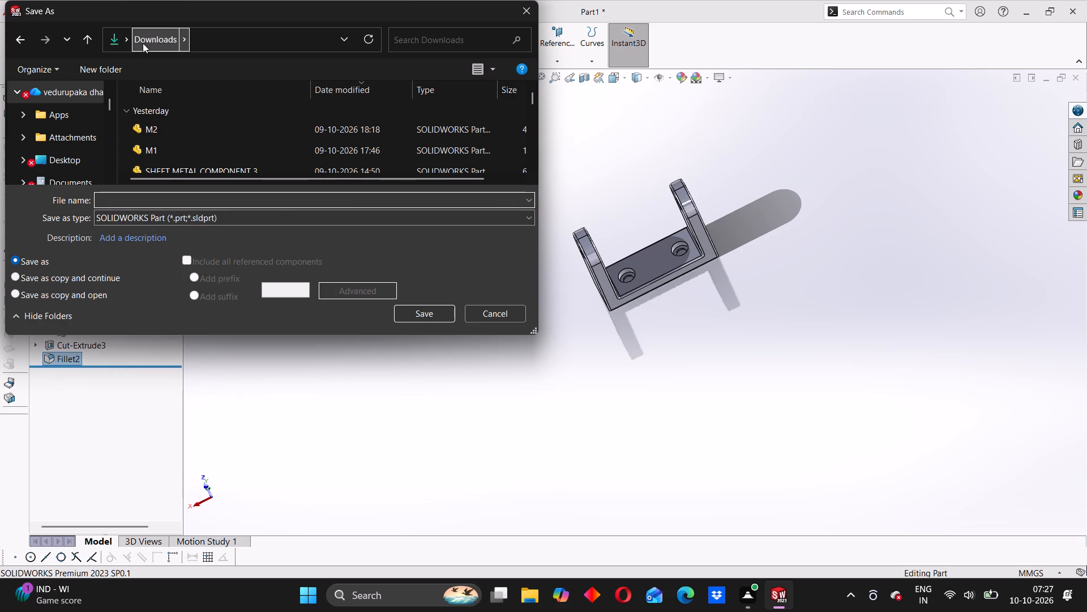
click(149, 40)
click(108, 65)
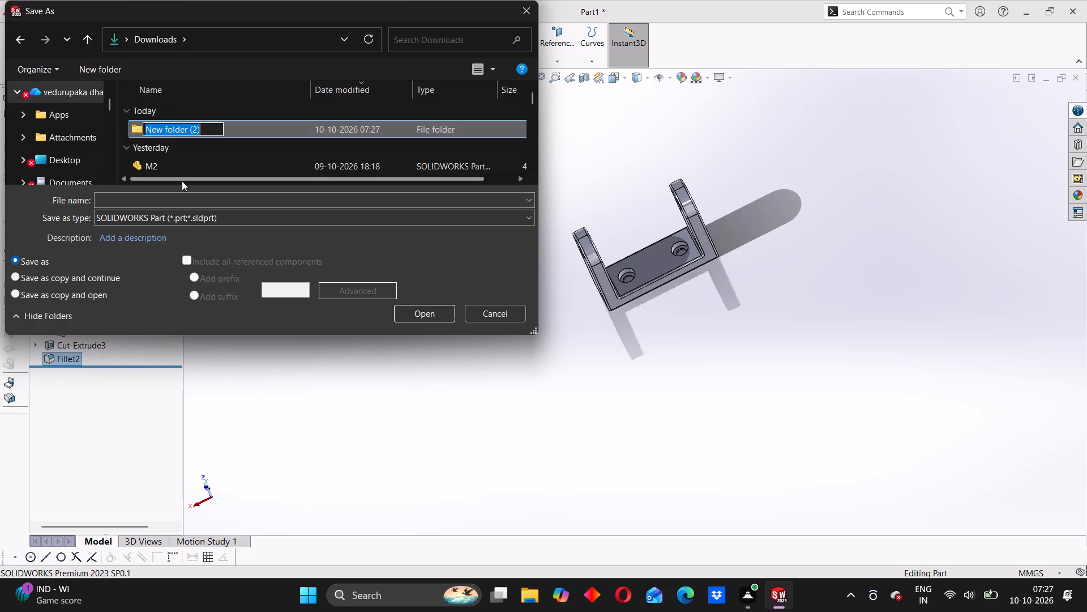
text(ASS)
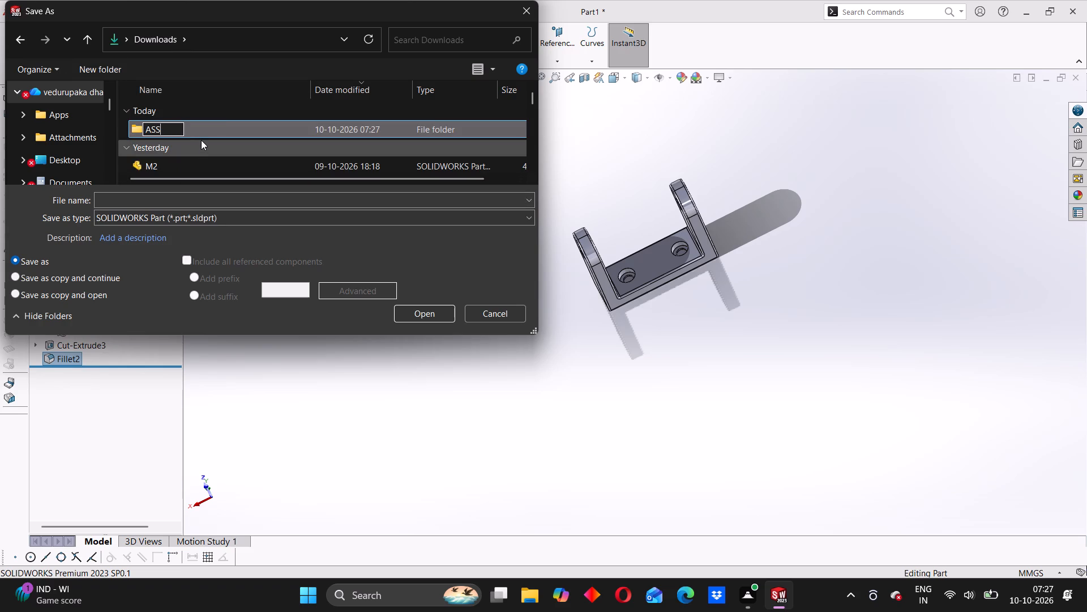
text(EMBLY)
key(space)
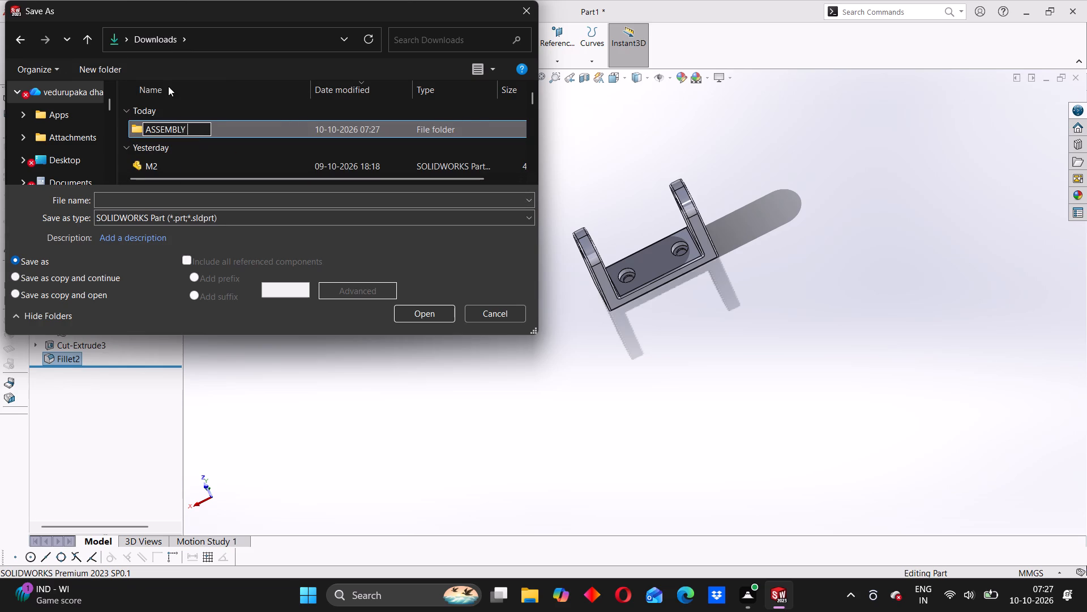
key(1)
key(4)
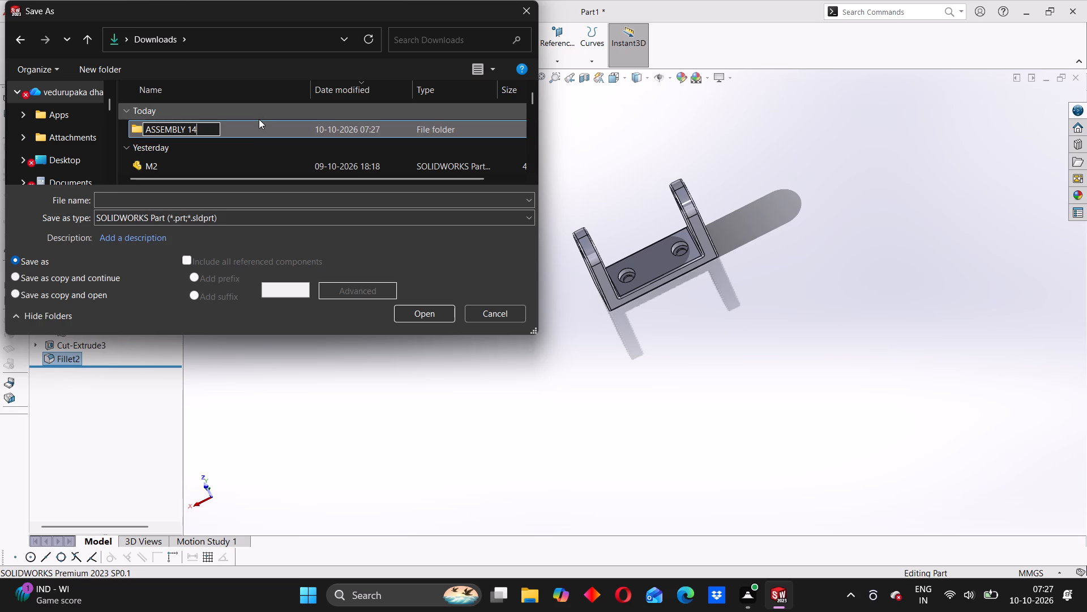
click(250, 132)
double_click(250, 129)
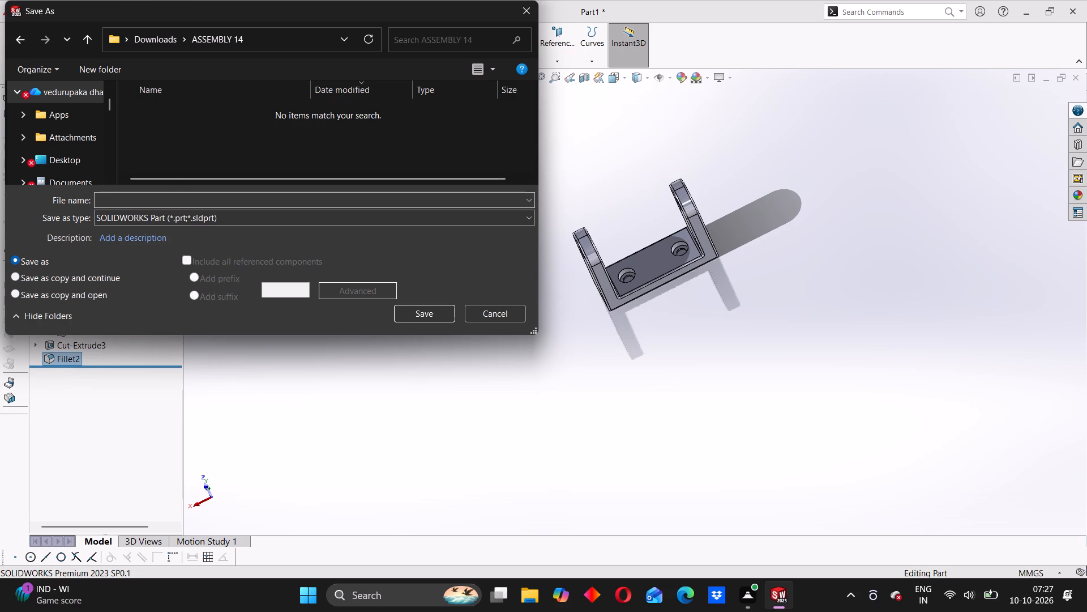
Name the bracket file PART 4 and save it as a SOLIDWORKS part in the ASSEMBLY 14 folder.
text(AQ)
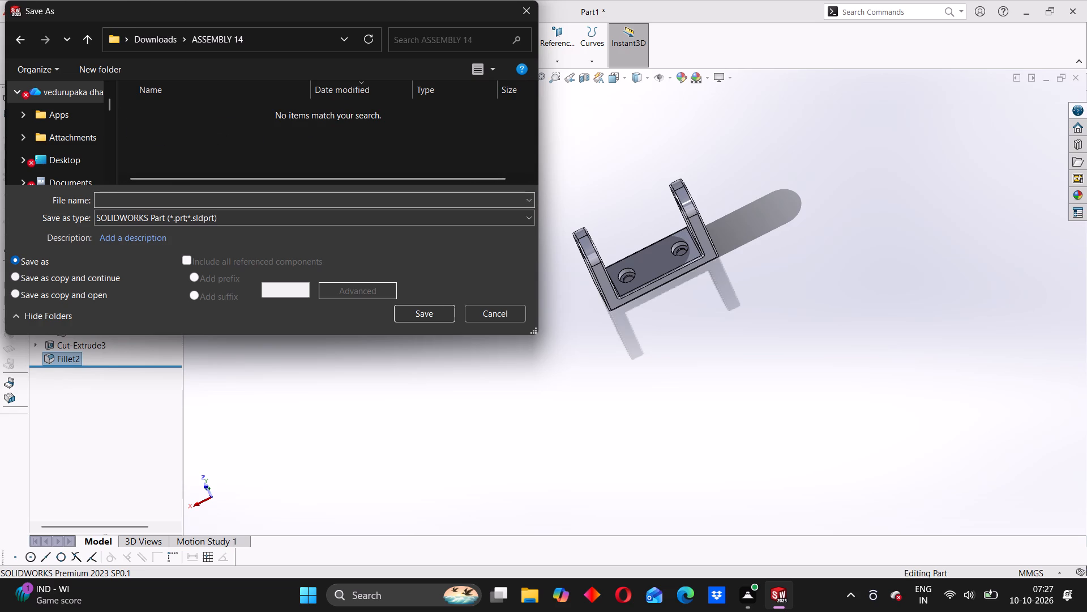
key(a)
click(418, 201)
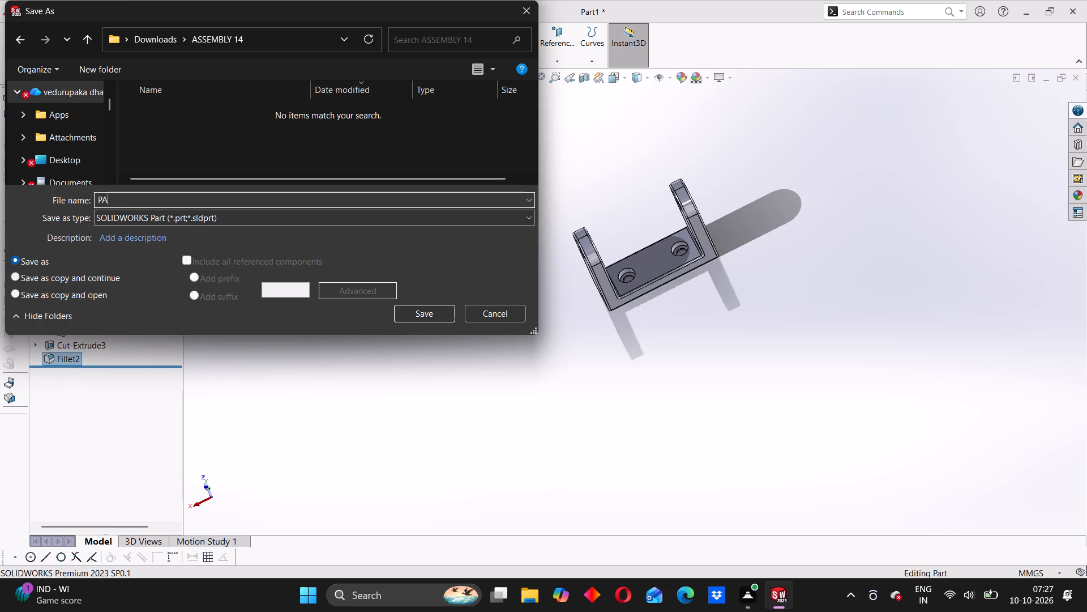
key(space)
text(4)
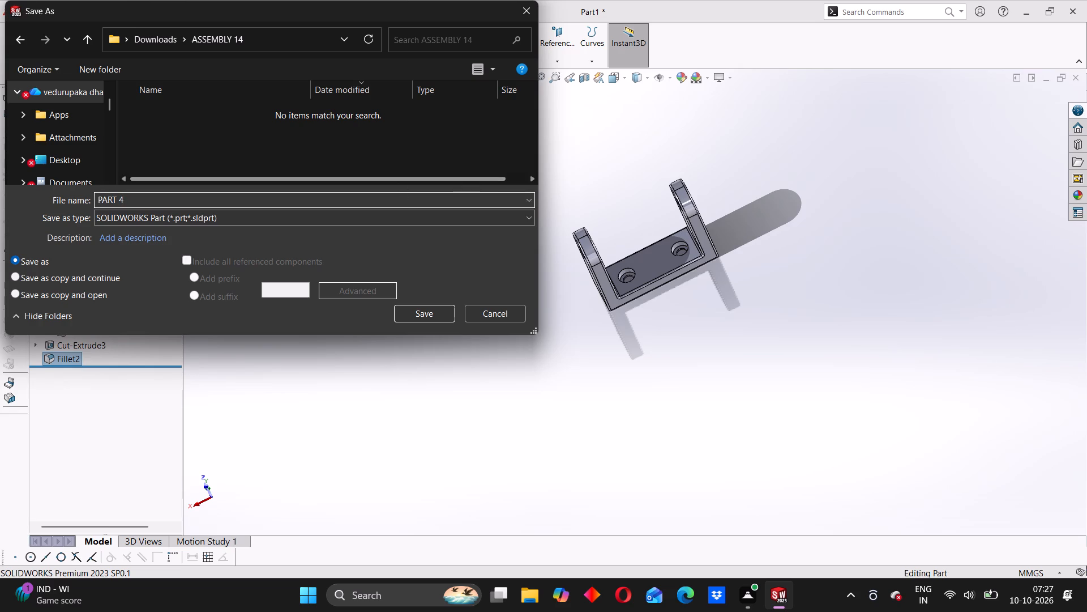
click(427, 311)
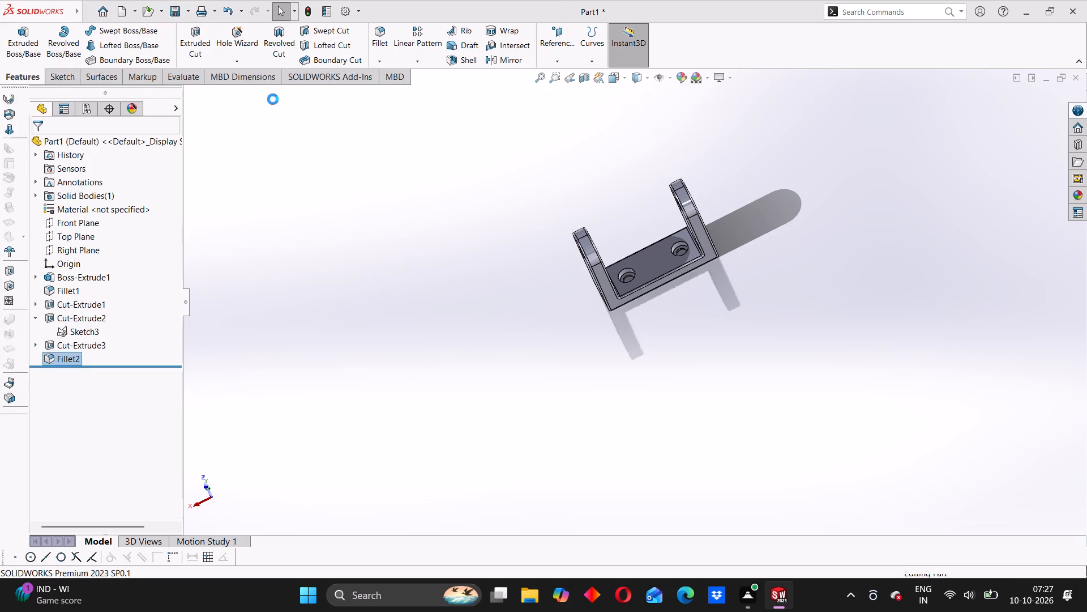
Save a copy of the bracket in Adobe Portable Document Format (*.pdf) as PART 4 in the ASSEMBLY 14 folder.
click(191, 14)
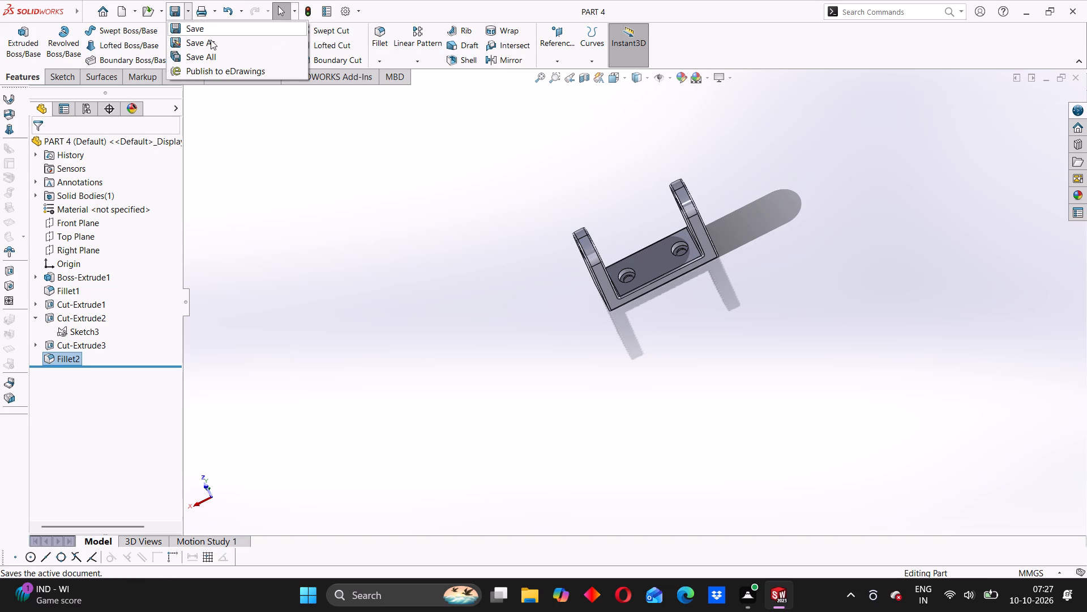
click(211, 40)
click(340, 224)
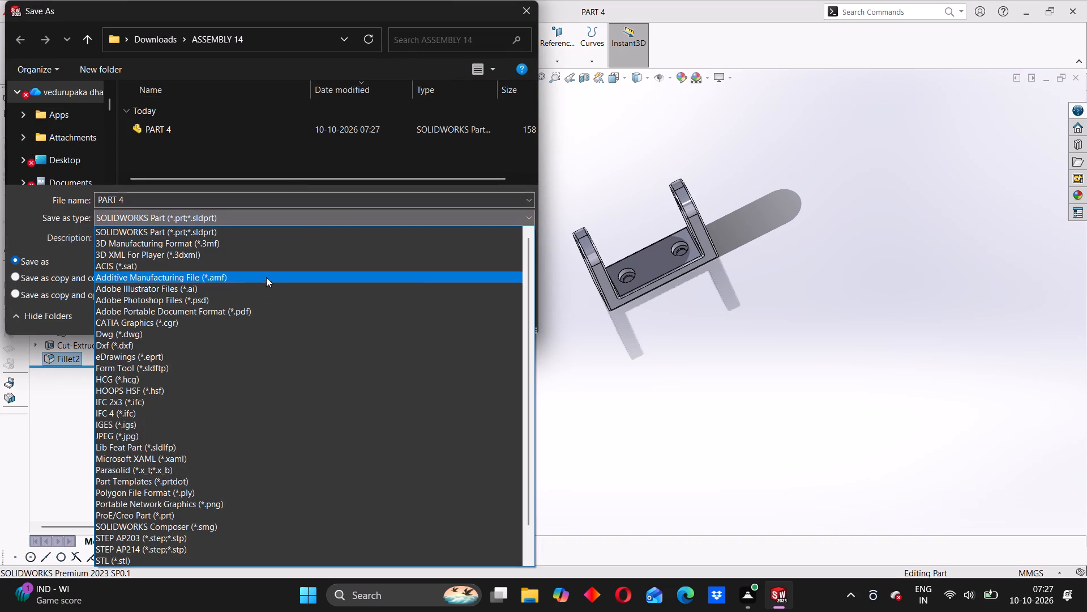
click(247, 312)
click(415, 339)
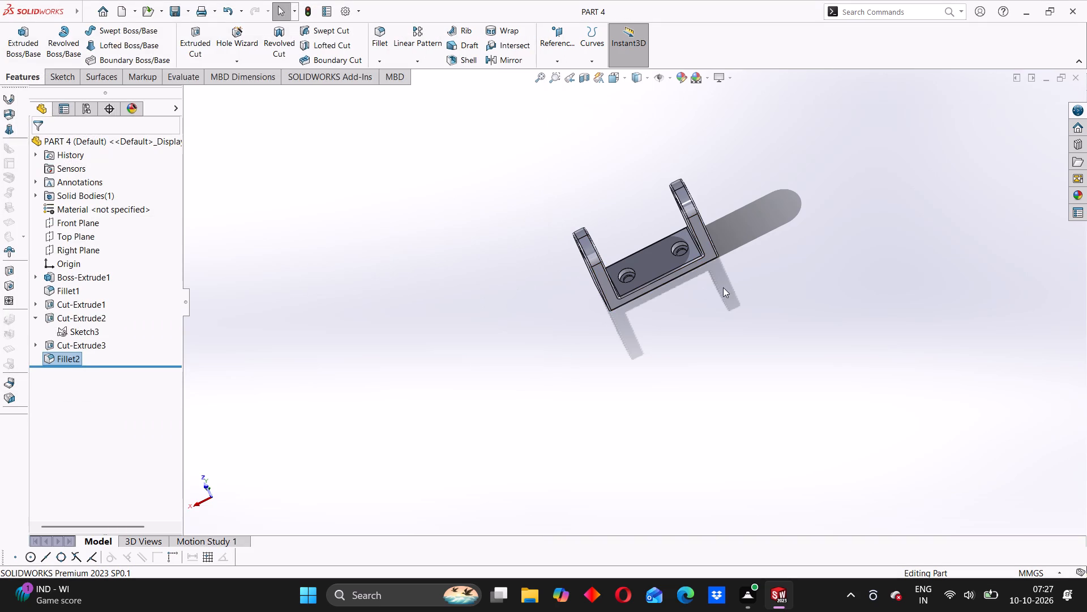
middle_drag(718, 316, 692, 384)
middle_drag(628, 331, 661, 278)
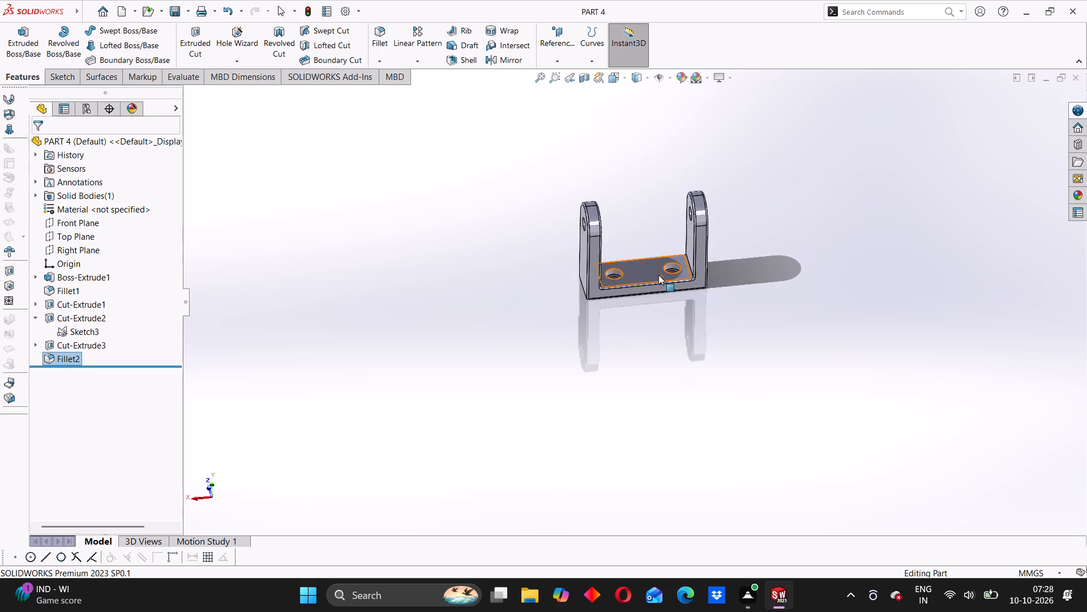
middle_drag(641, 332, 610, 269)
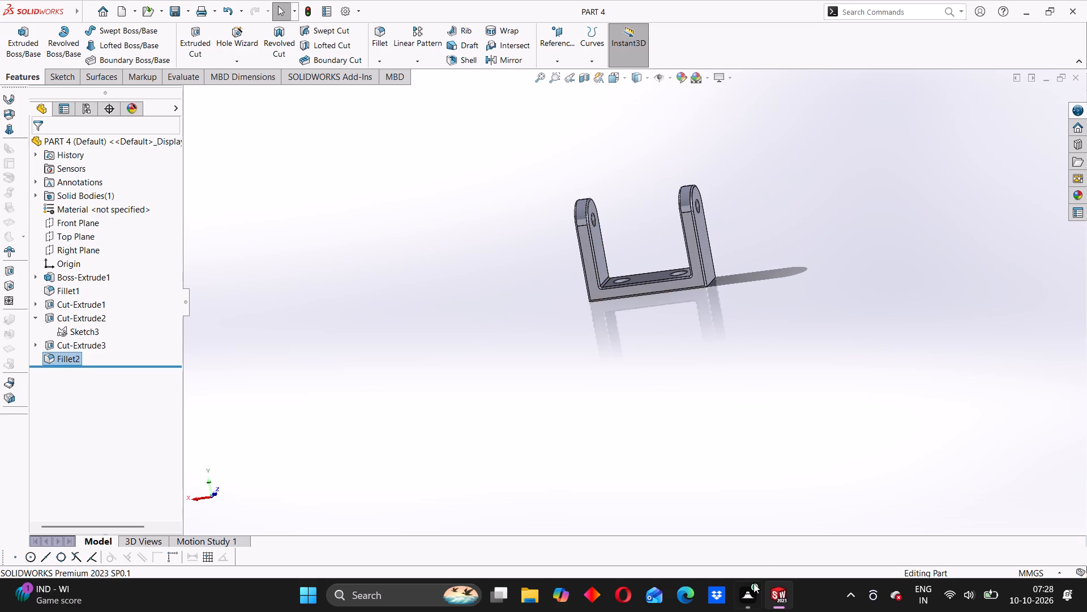
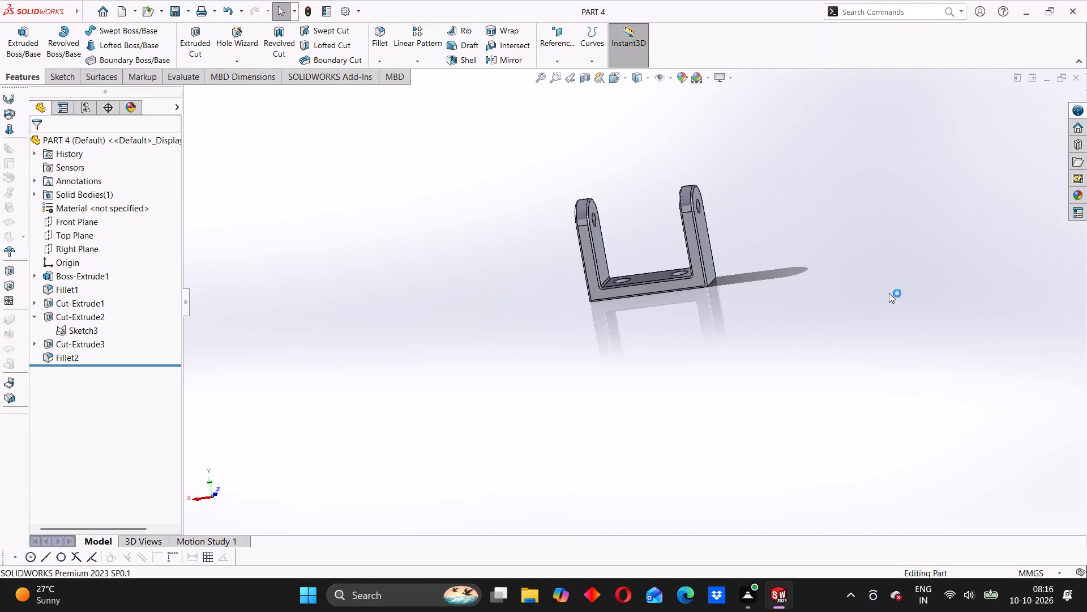
Apply the standard bright yellow colour to the bracket's whole solid body.
scroll(585, 274, down, 2)
scroll(659, 276, down, 4)
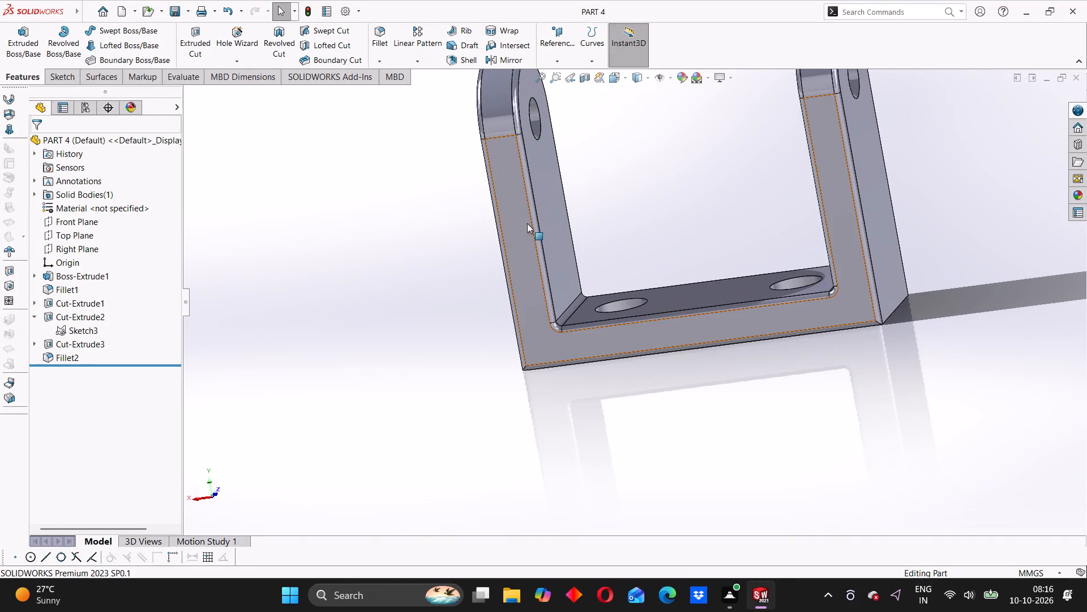
right_click(521, 220)
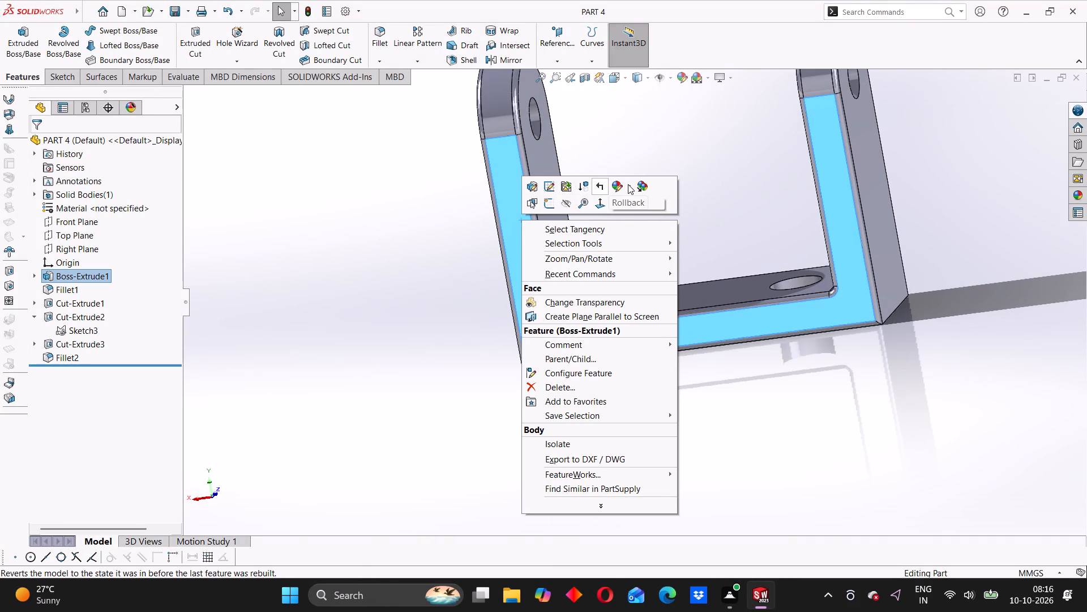
click(628, 184)
click(625, 236)
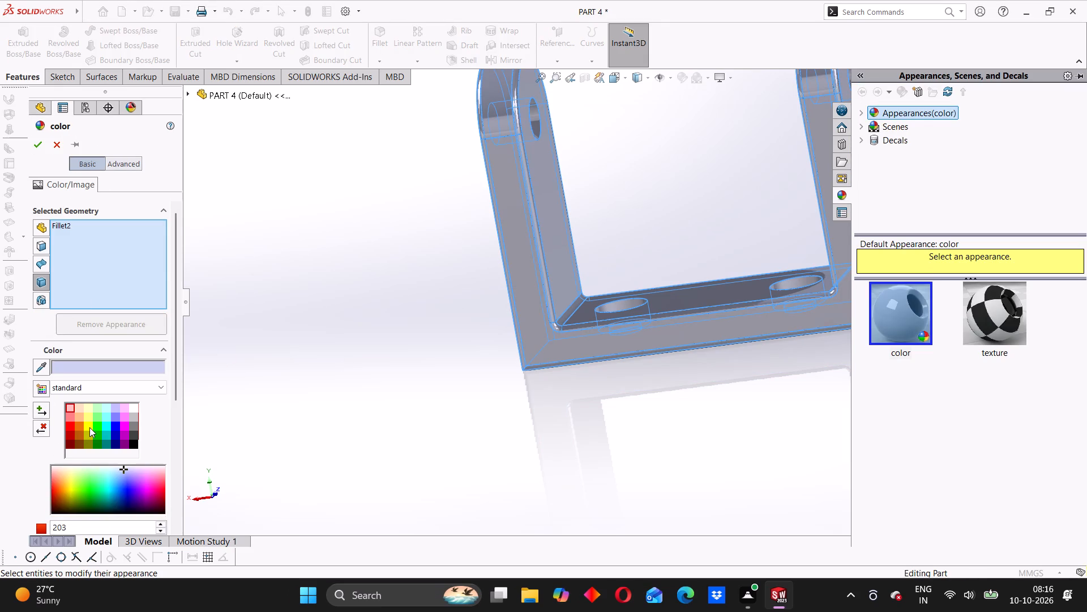
click(89, 427)
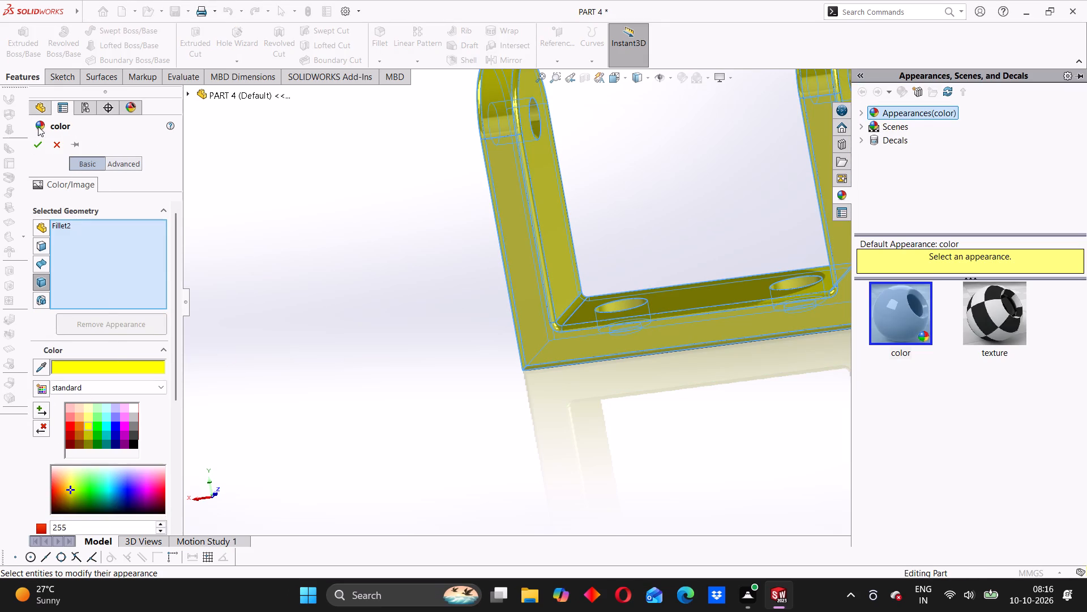
click(37, 145)
scroll(647, 318, up, 5)
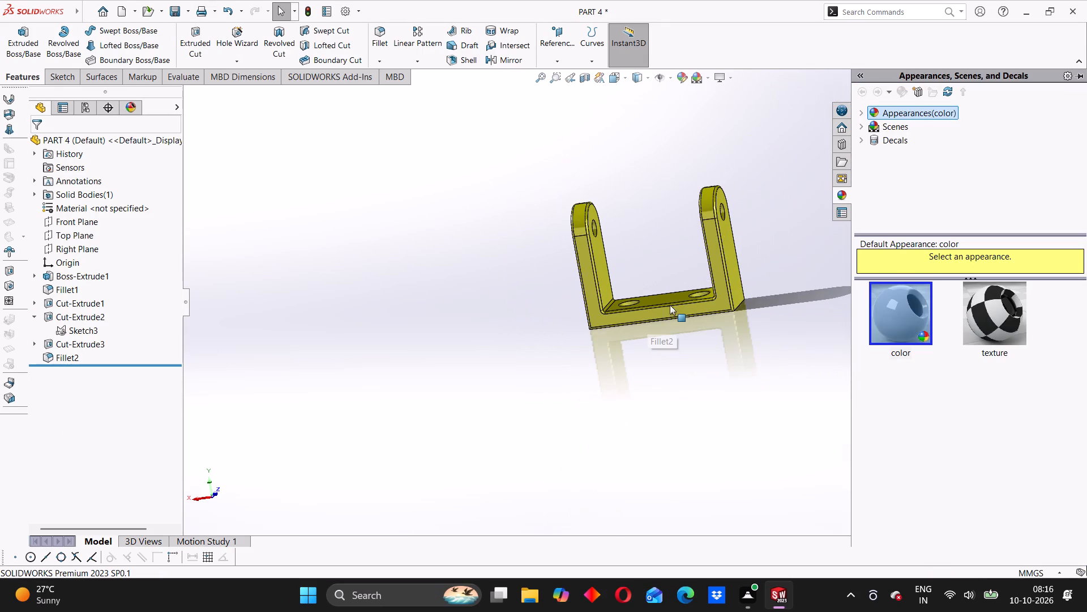
middle_drag(734, 257, 741, 257)
click(759, 144)
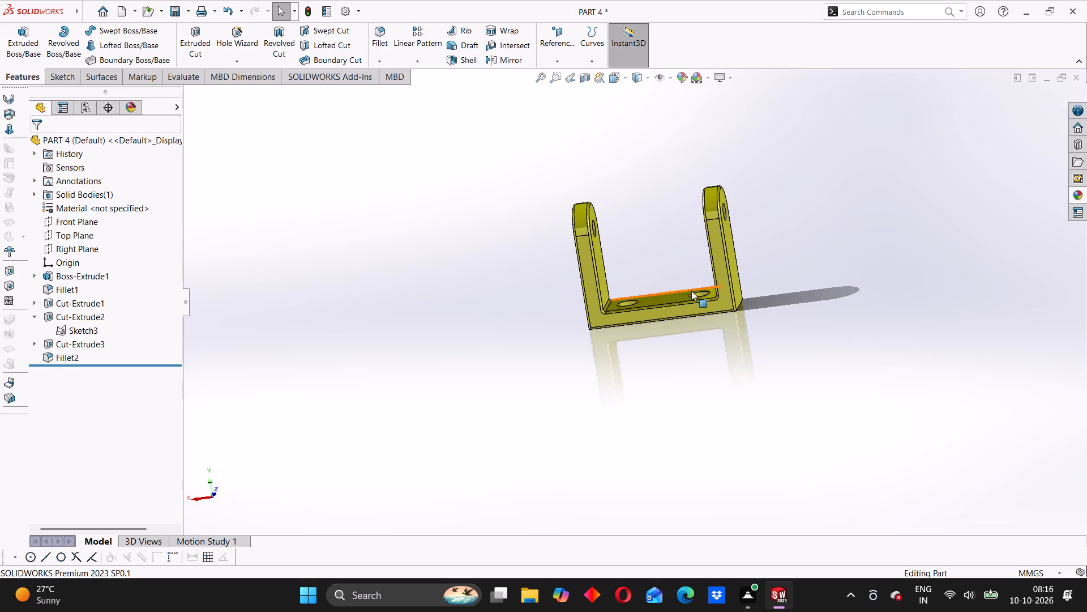
Examine the coloured bracket from all sides, including its legs, holes, base and filleted edges.
middle_drag(690, 292, 813, 358)
middle_drag(803, 349, 707, 285)
middle_drag(793, 300, 727, 332)
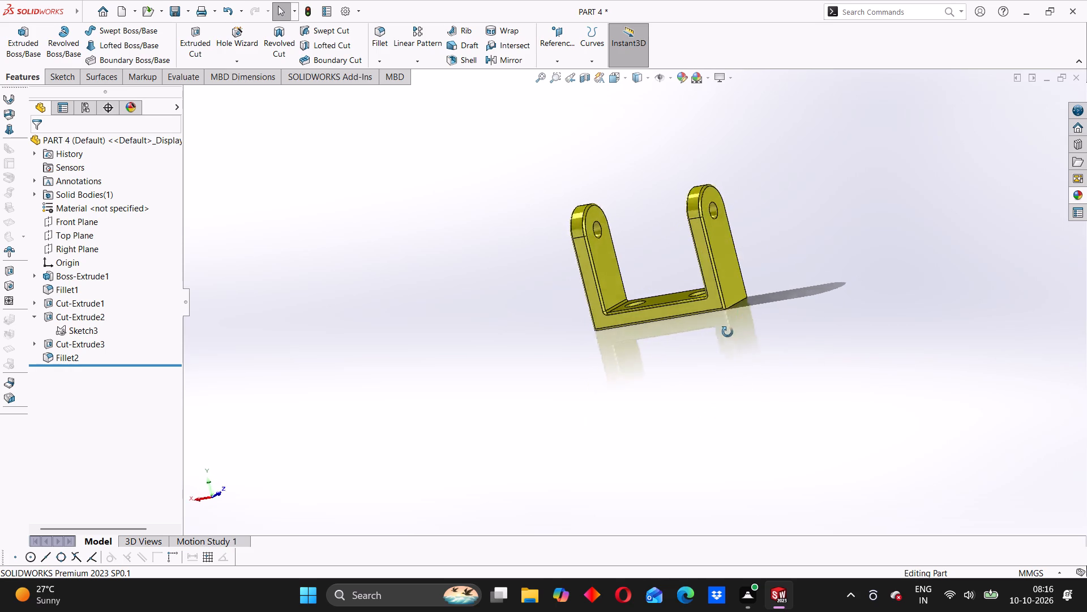
middle_drag(727, 332, 663, 370)
middle_drag(694, 232, 632, 337)
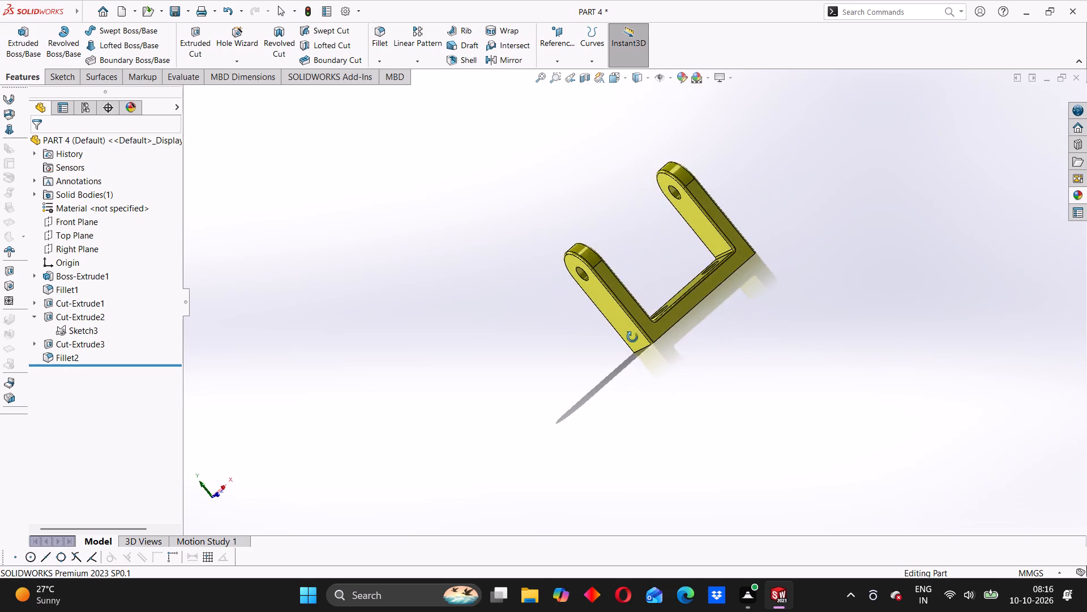
middle_drag(632, 337, 704, 364)
middle_drag(666, 338, 816, 146)
middle_drag(604, 258, 558, 377)
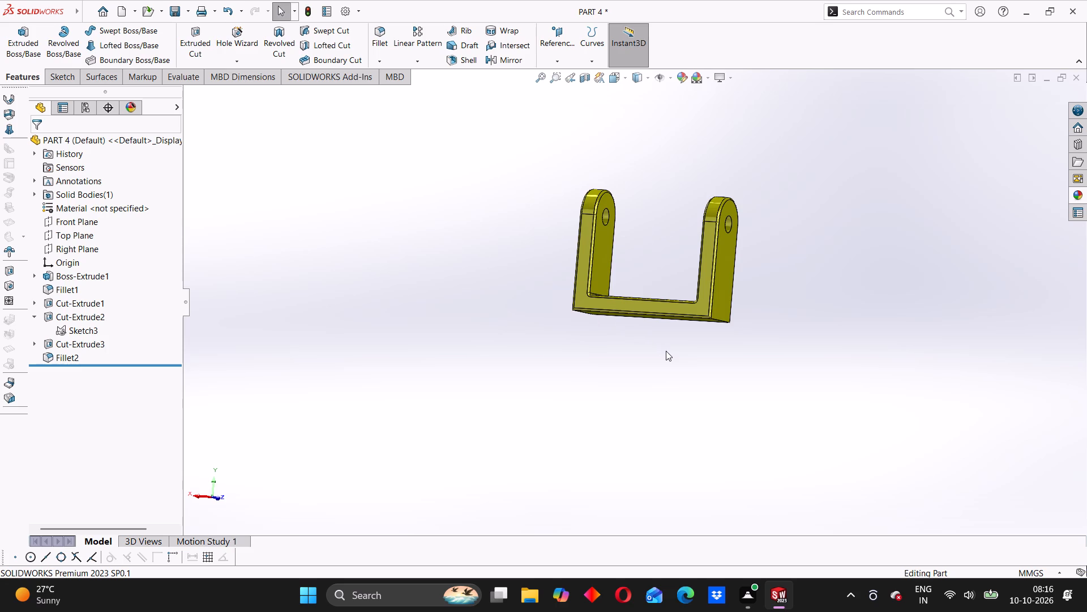
scroll(650, 219, down, 4)
middle_drag(714, 268, 618, 272)
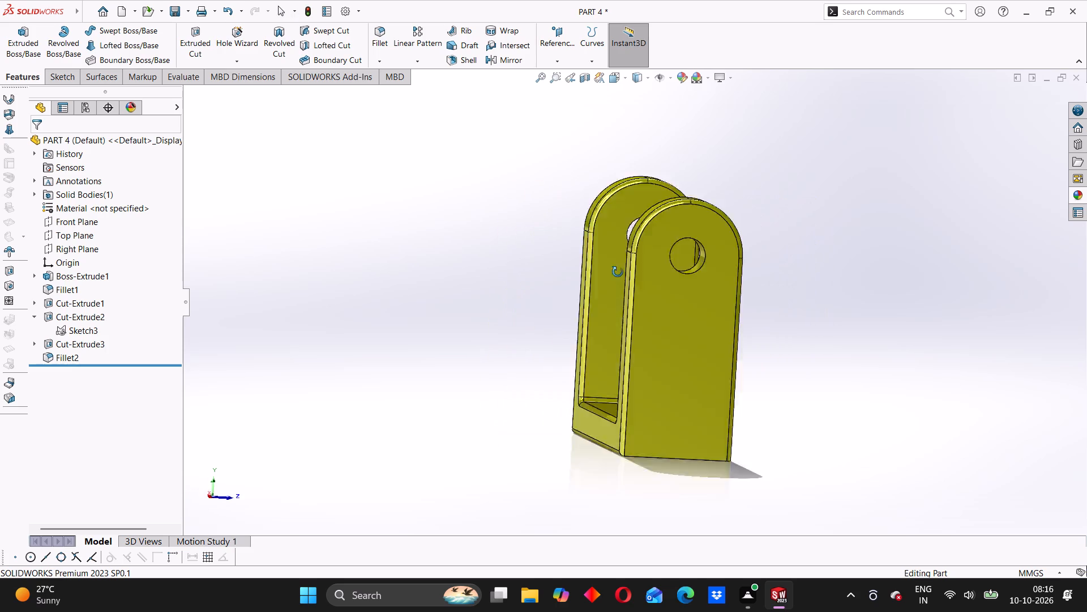
middle_drag(618, 272, 653, 283)
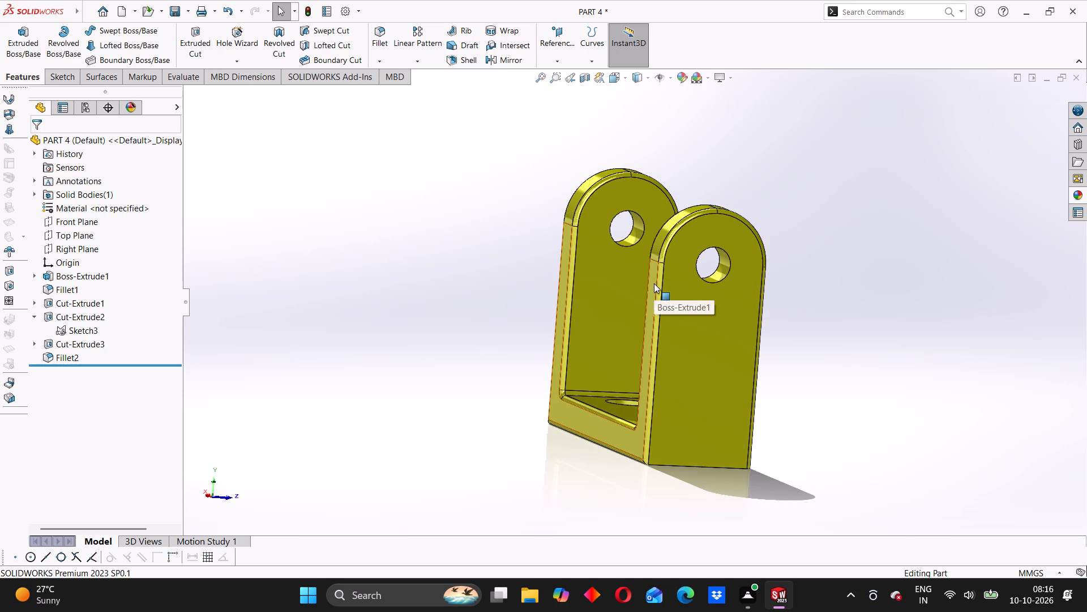
middle_drag(714, 335, 650, 343)
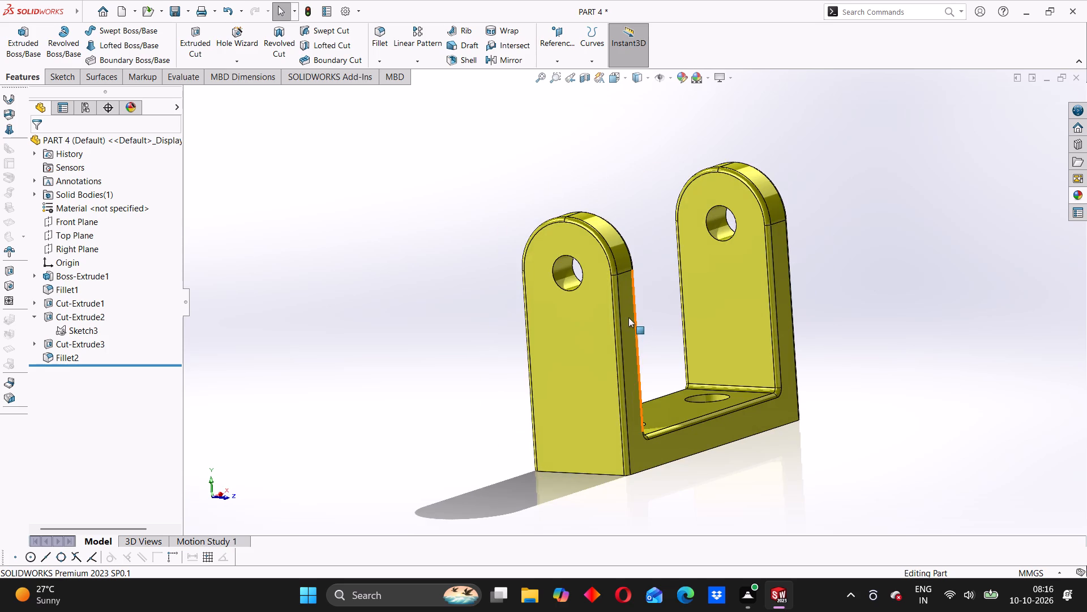
middle_drag(525, 338, 592, 325)
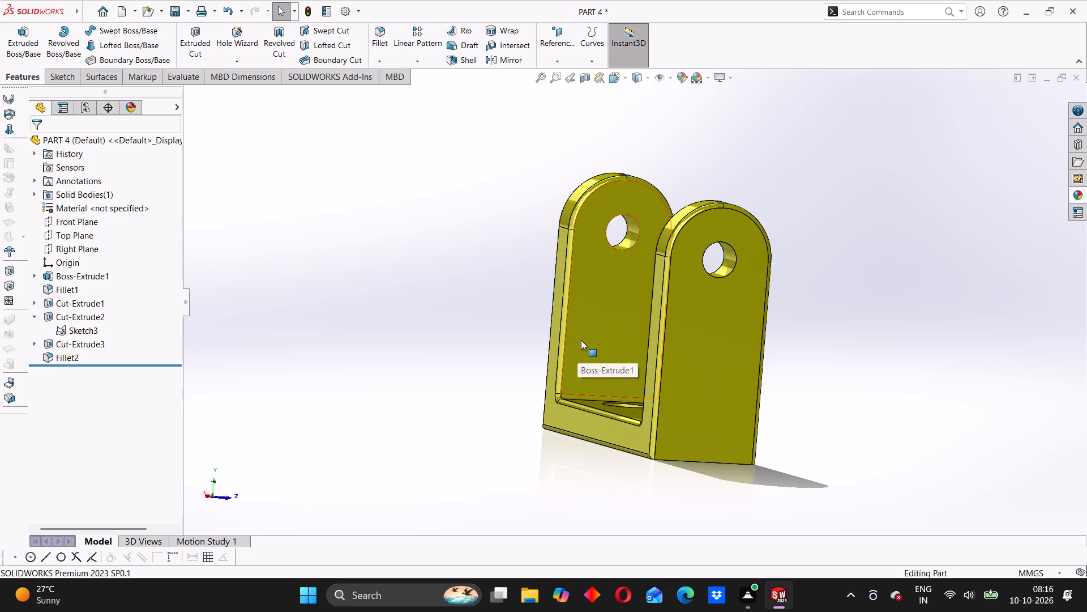
middle_drag(735, 334, 727, 317)
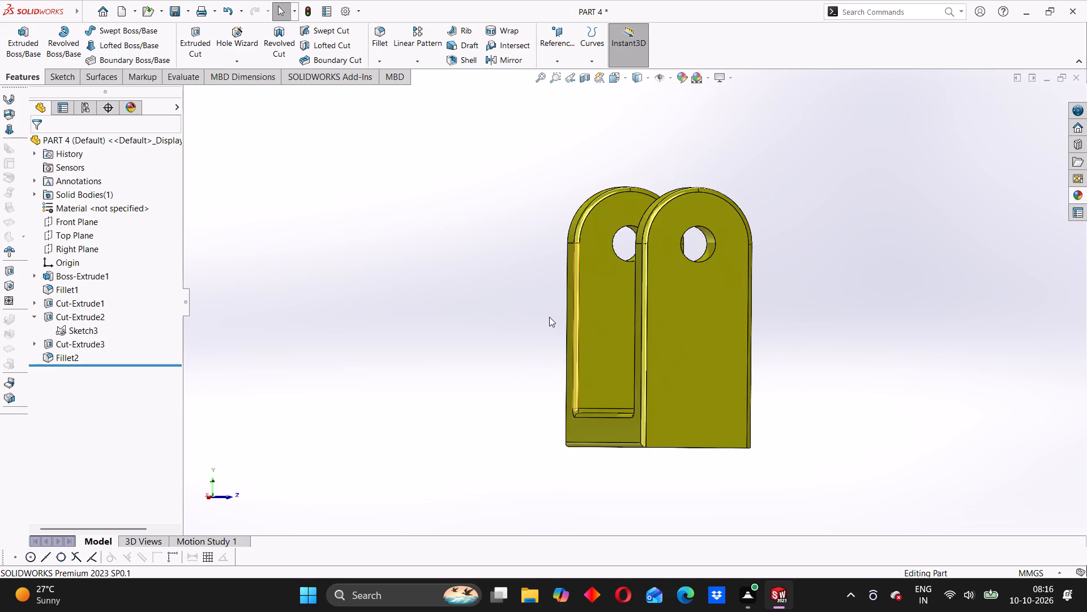
middle_drag(540, 317, 597, 345)
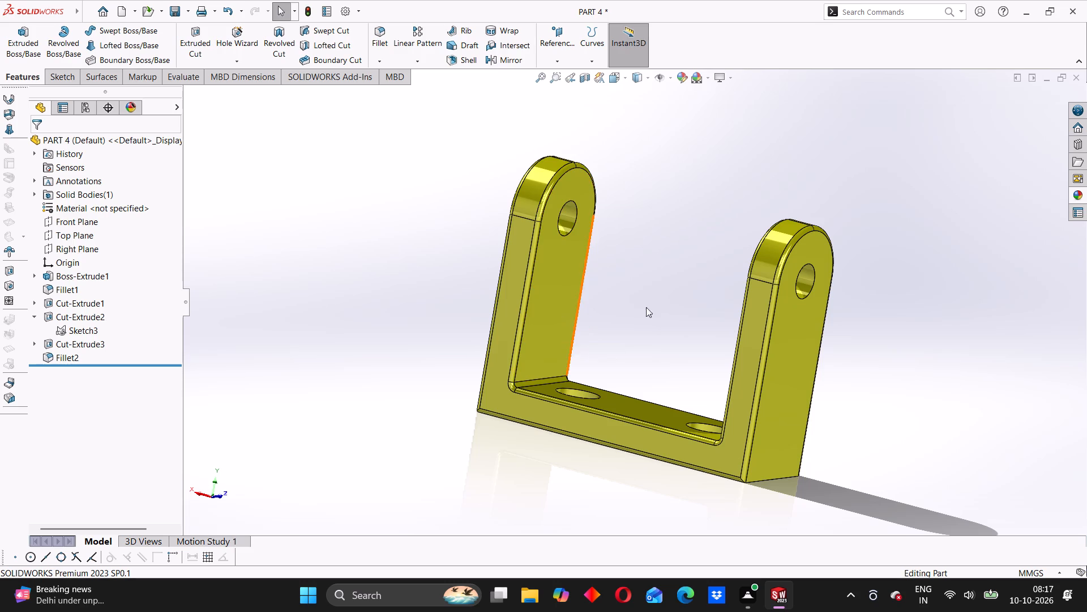
middle_drag(666, 312, 632, 304)
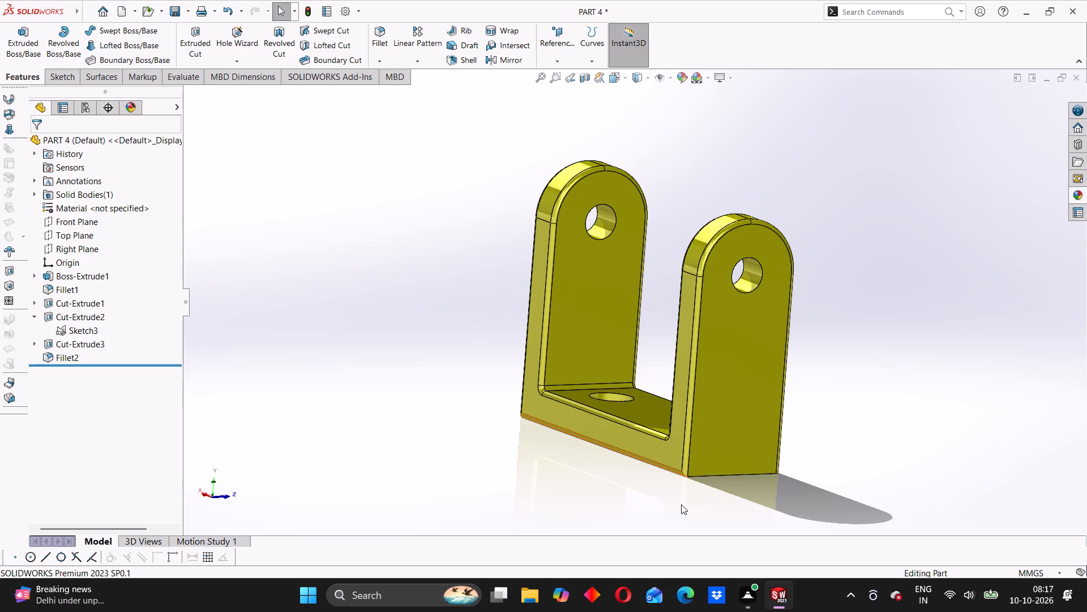
middle_drag(742, 484, 682, 447)
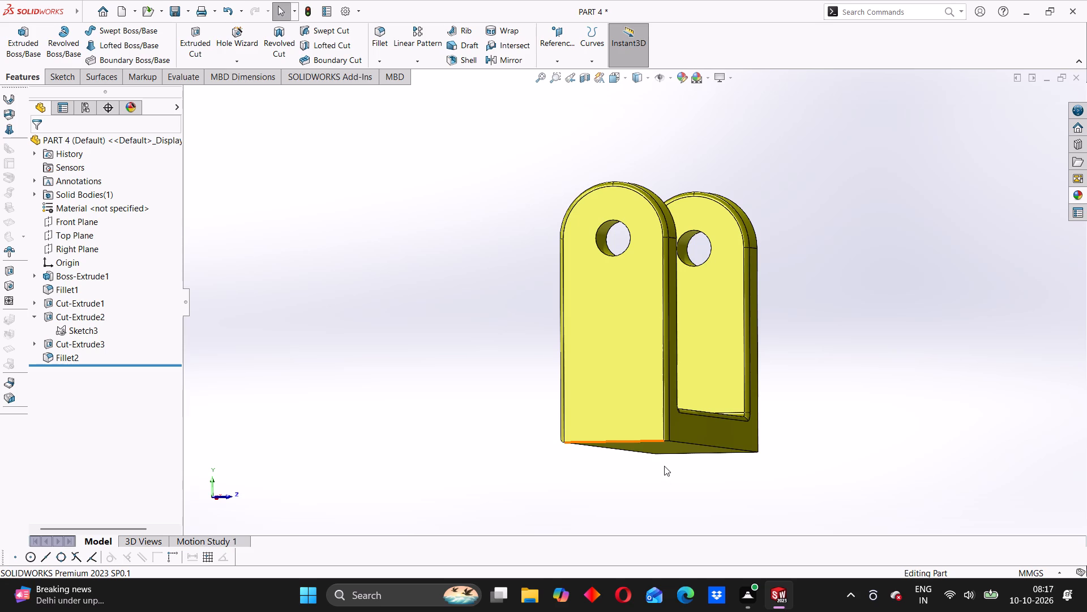
middle_drag(753, 399, 676, 401)
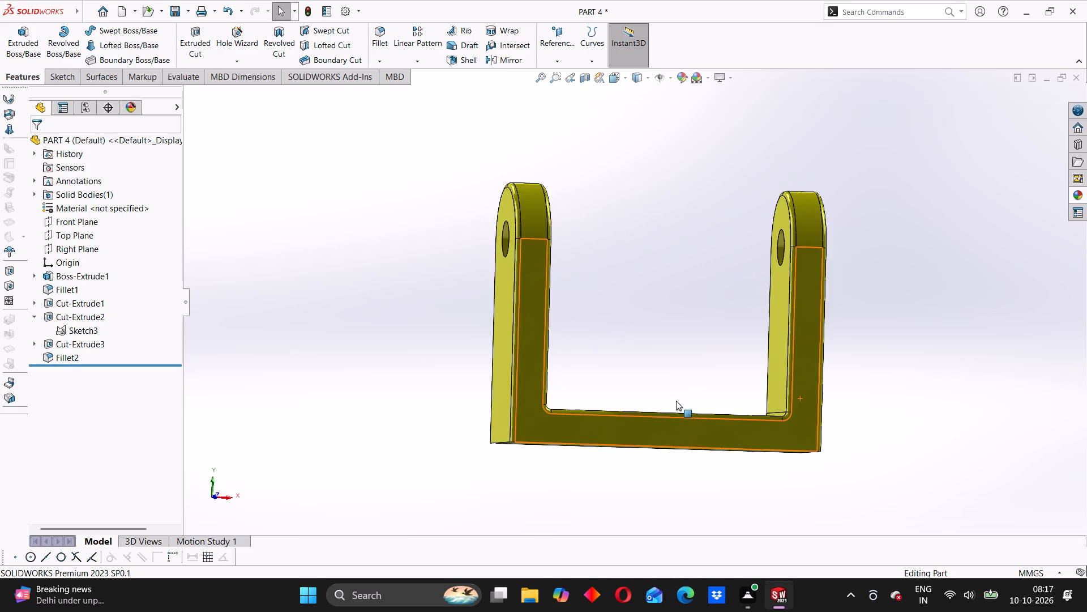
middle_click(675, 402)
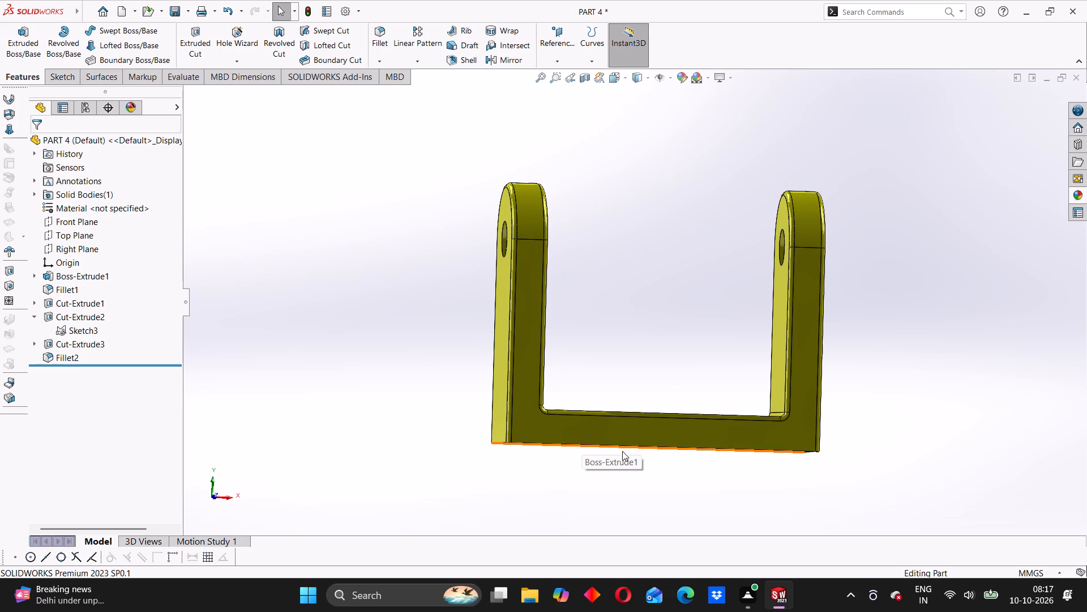
scroll(666, 315, down, 3)
middle_drag(588, 358, 486, 401)
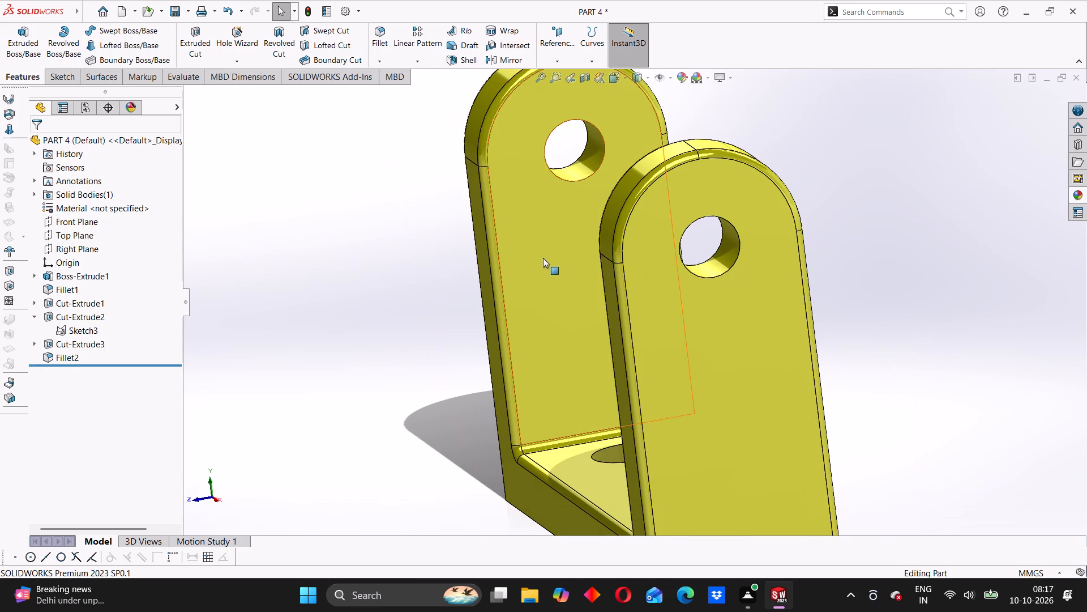
click(543, 256)
click(451, 235)
click(403, 235)
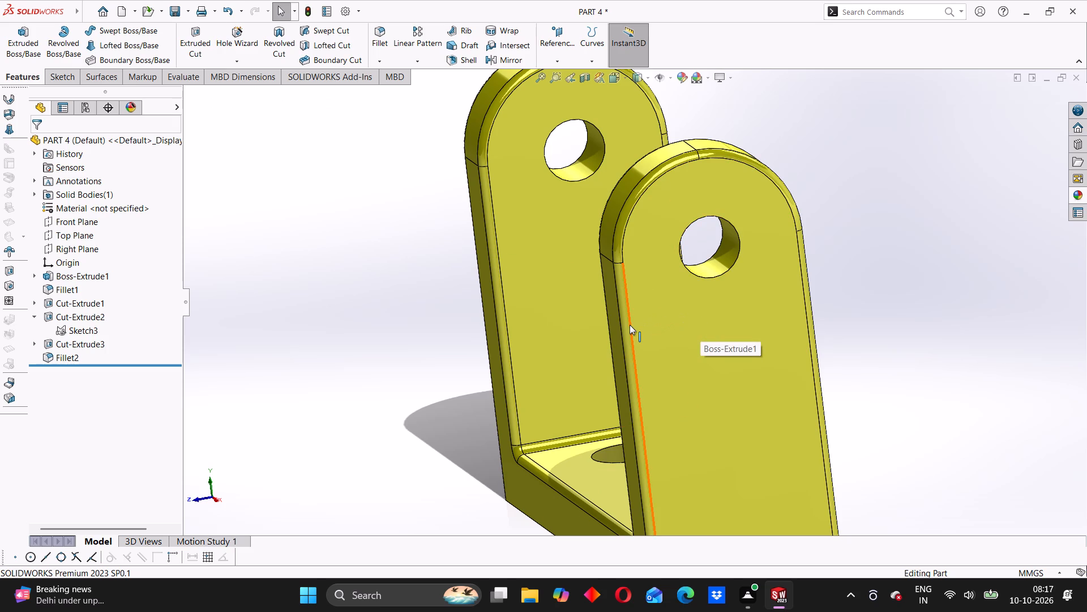
middle_drag(689, 317, 733, 313)
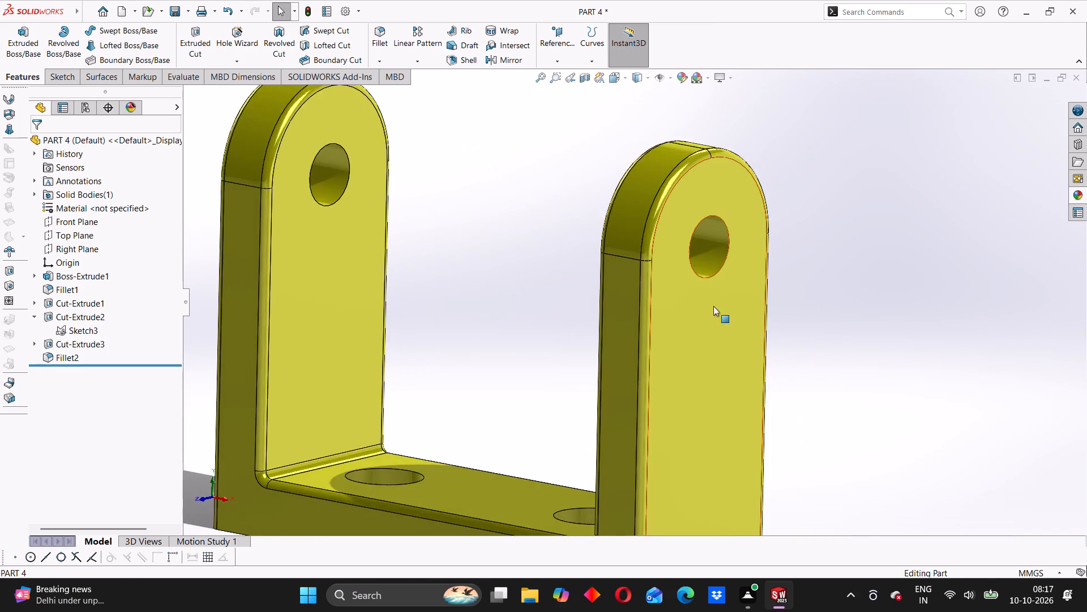
scroll(713, 305, up, 8)
middle_drag(494, 311, 597, 352)
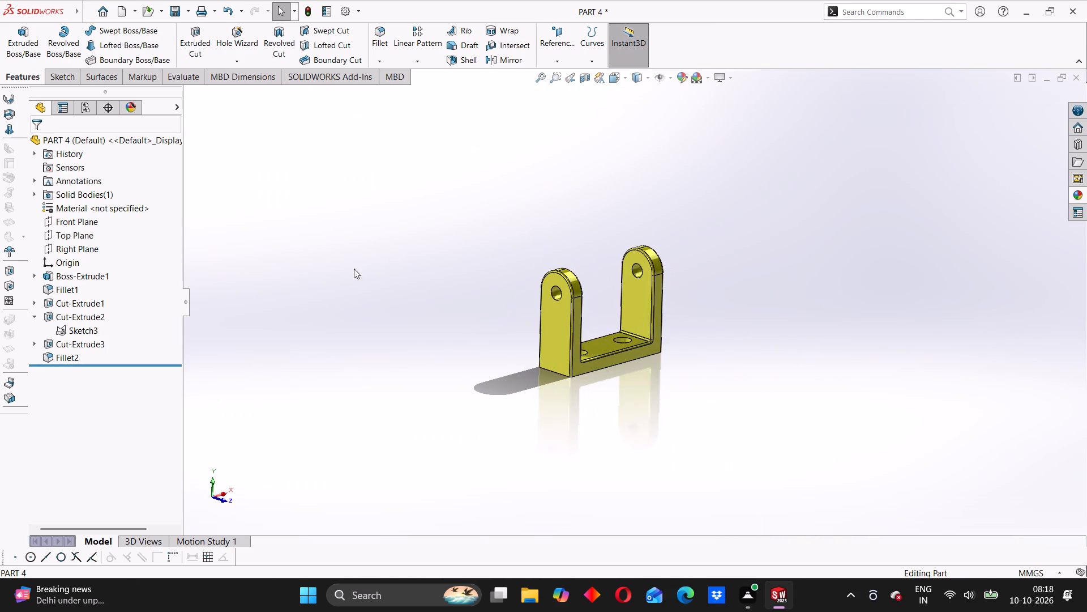
Save the coloured bracket as SOLIDWORKS part PART 4 in the ASSEMBLY 14 folder, replacing the existing file.
click(190, 15)
click(185, 38)
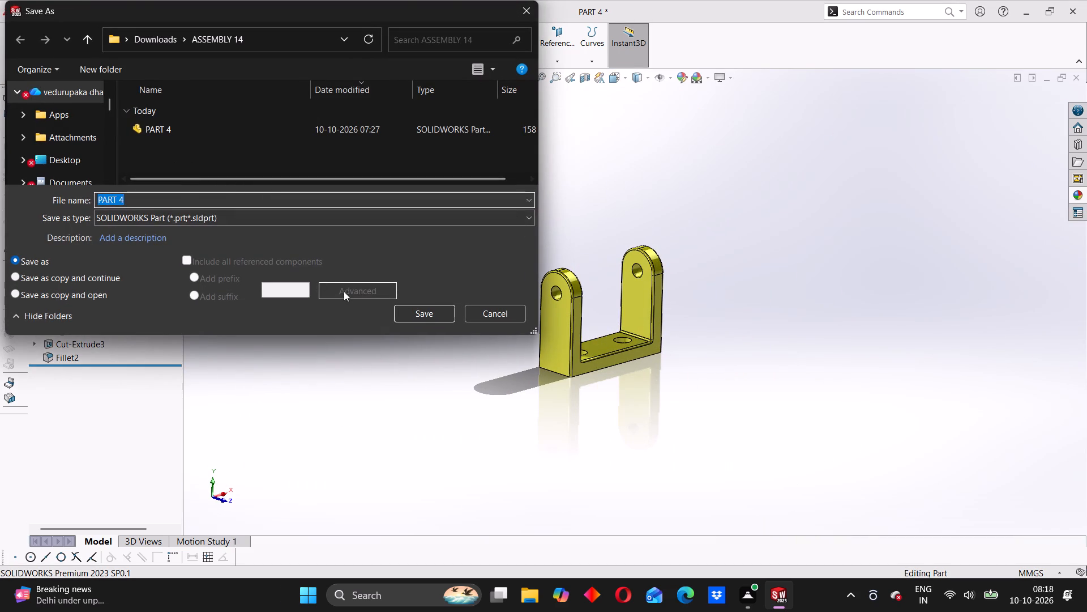
click(422, 312)
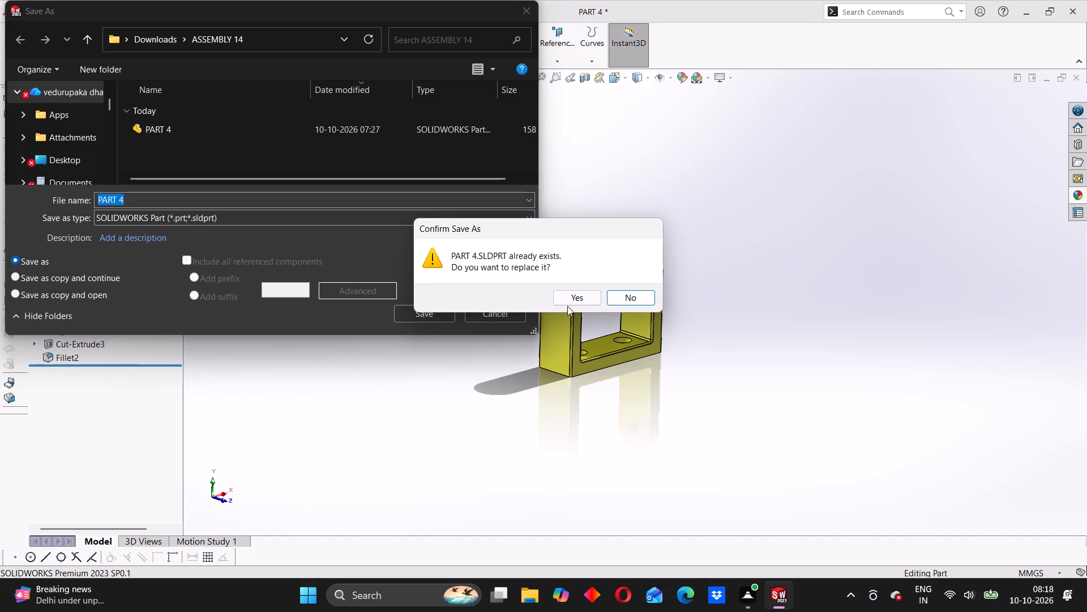
click(573, 301)
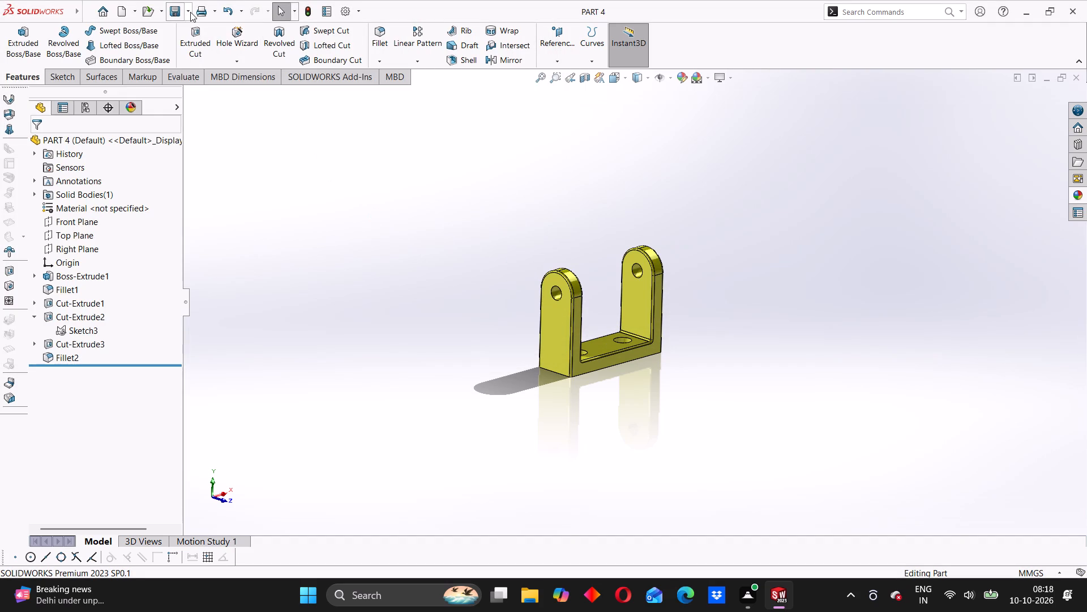
Save the bracket in Adobe Portable Document Format (*.pdf) as PART 4 in ASSEMBLY 14, replacing the existing PDF.
click(190, 11)
click(194, 40)
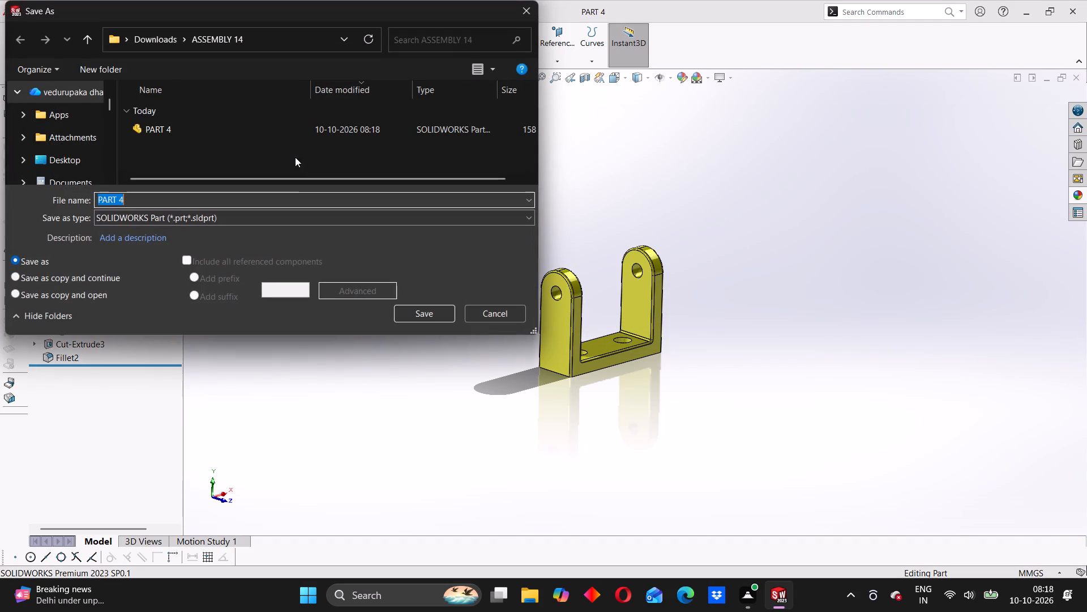
click(251, 215)
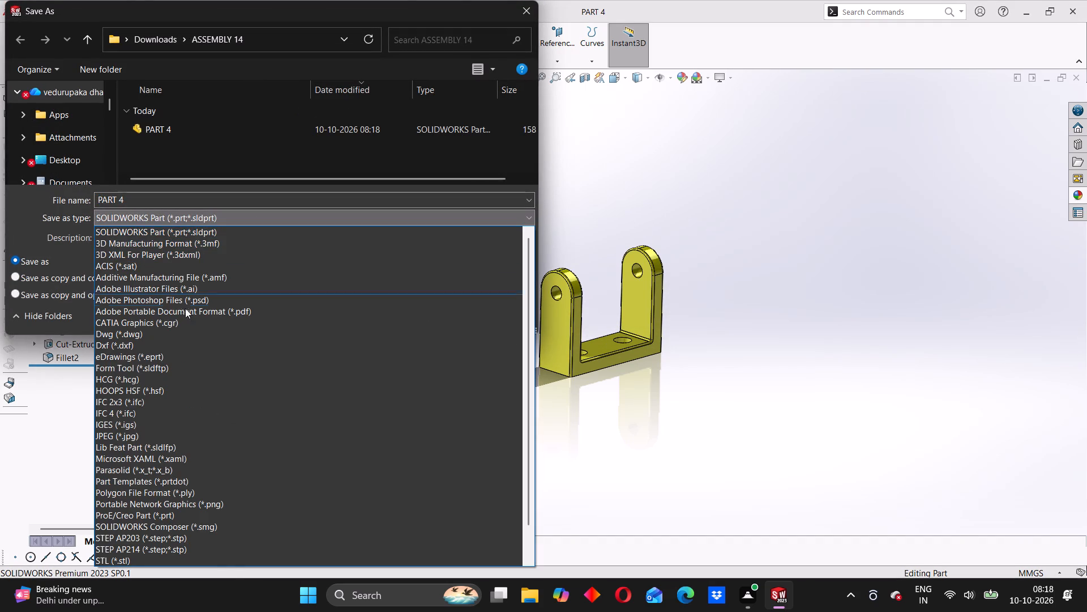
click(187, 309)
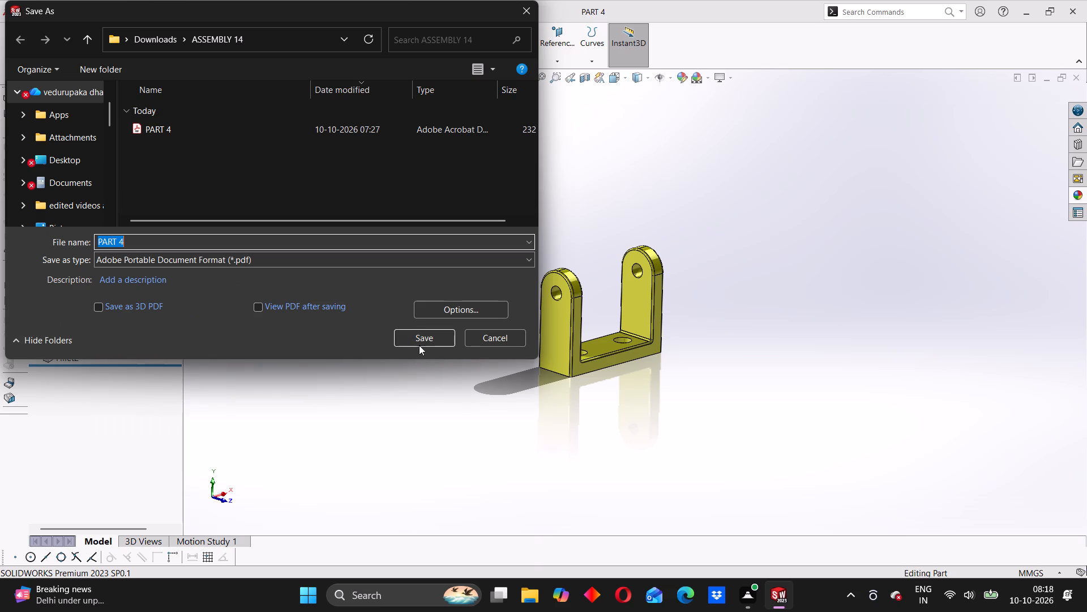
click(421, 341)
click(574, 301)
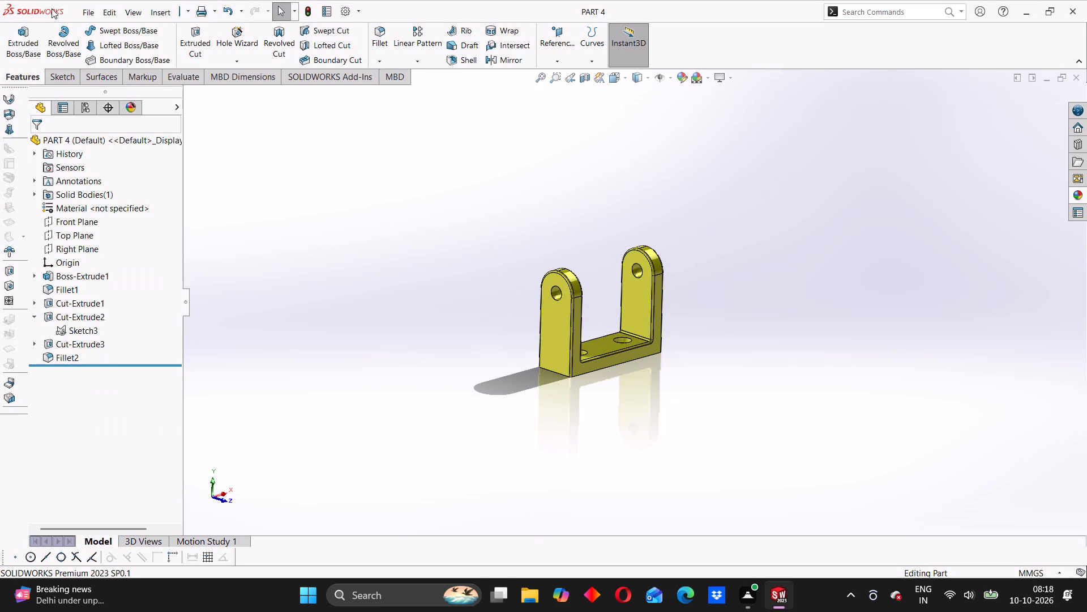
Create a new, empty part document.
click(101, 12)
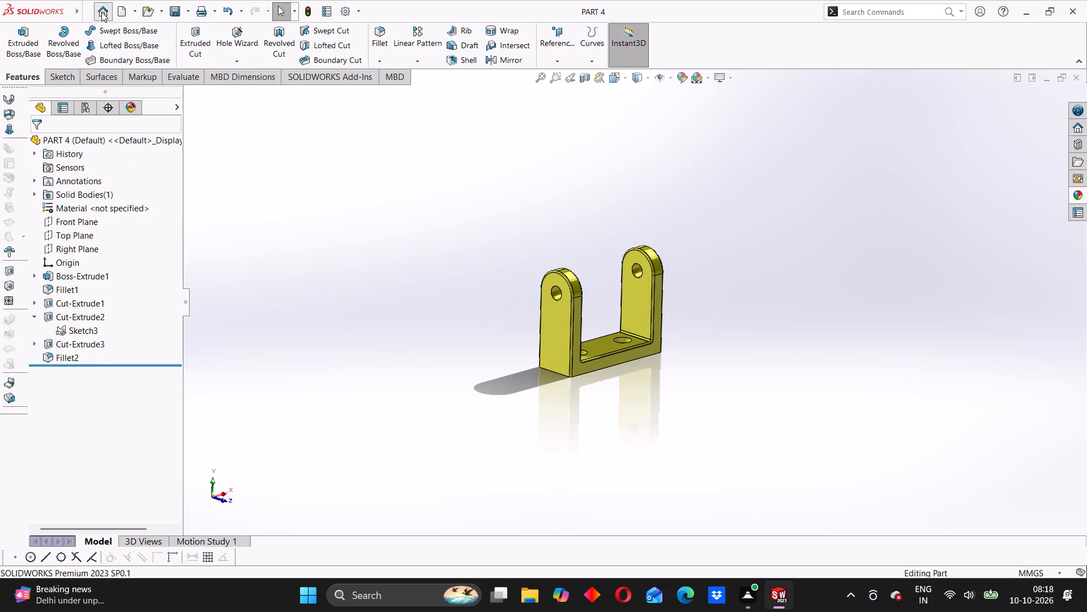
click(300, 206)
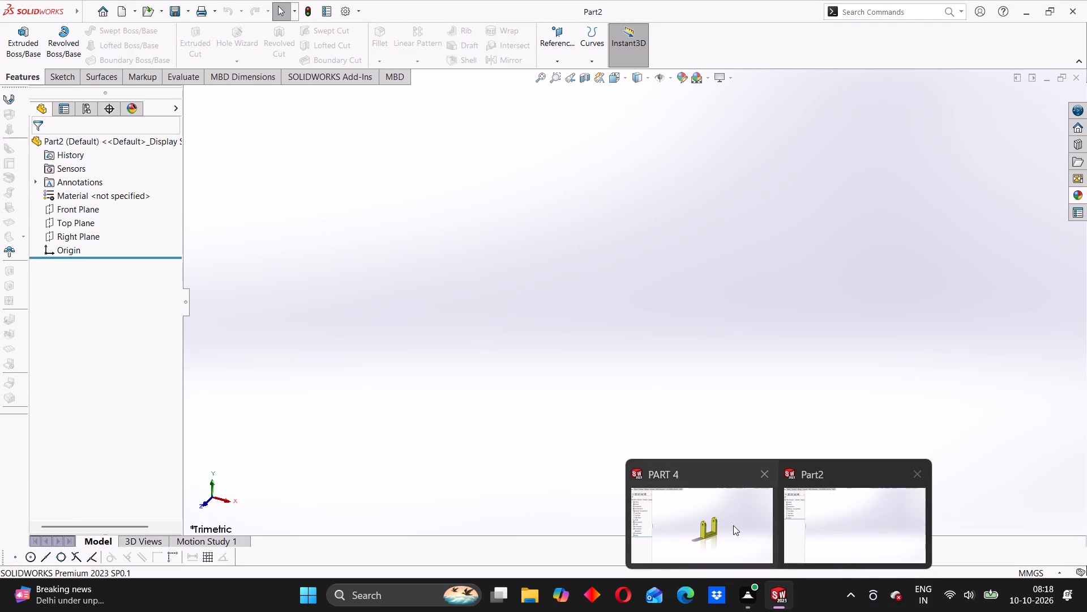
Switch back to the PART 4 bracket document and close it.
click(733, 525)
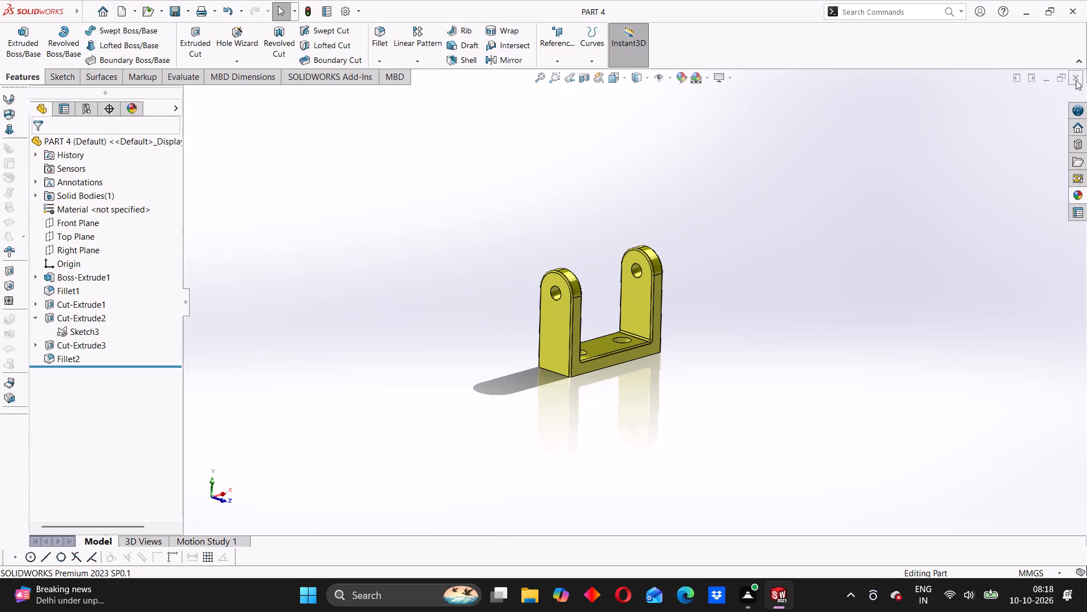
click(1076, 80)
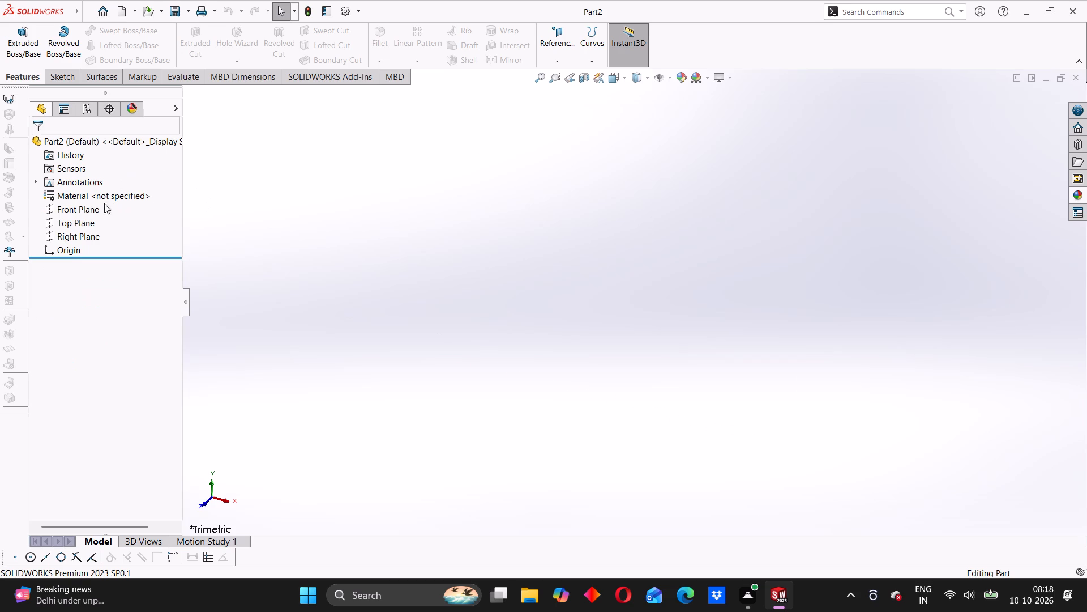
Start a sketch on the Front Plane and draw a circle centred on the origin with a 36 mm diameter.
click(80, 210)
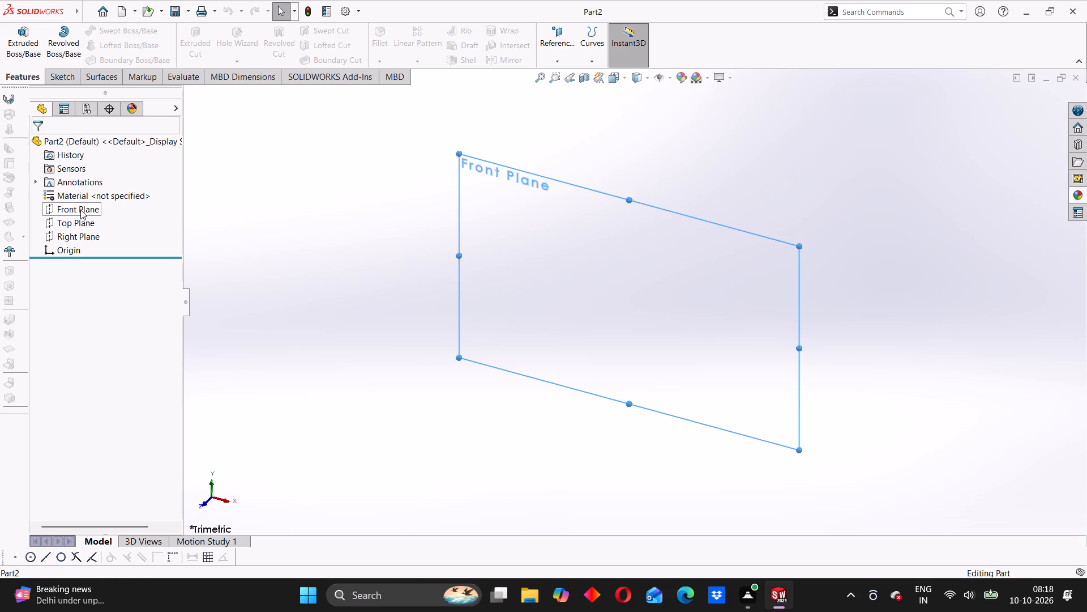
click(96, 188)
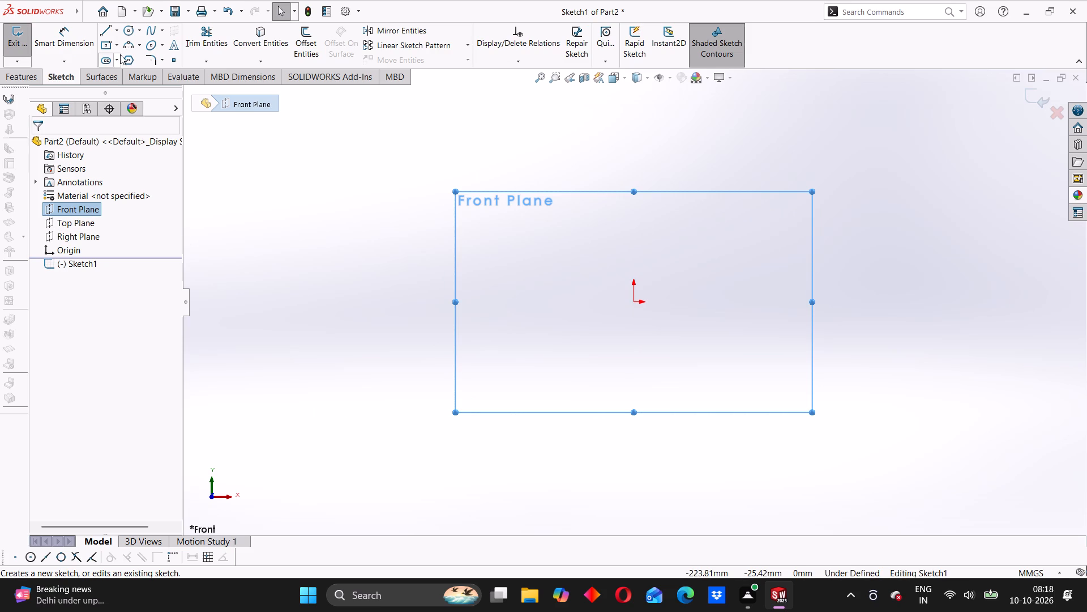
click(127, 29)
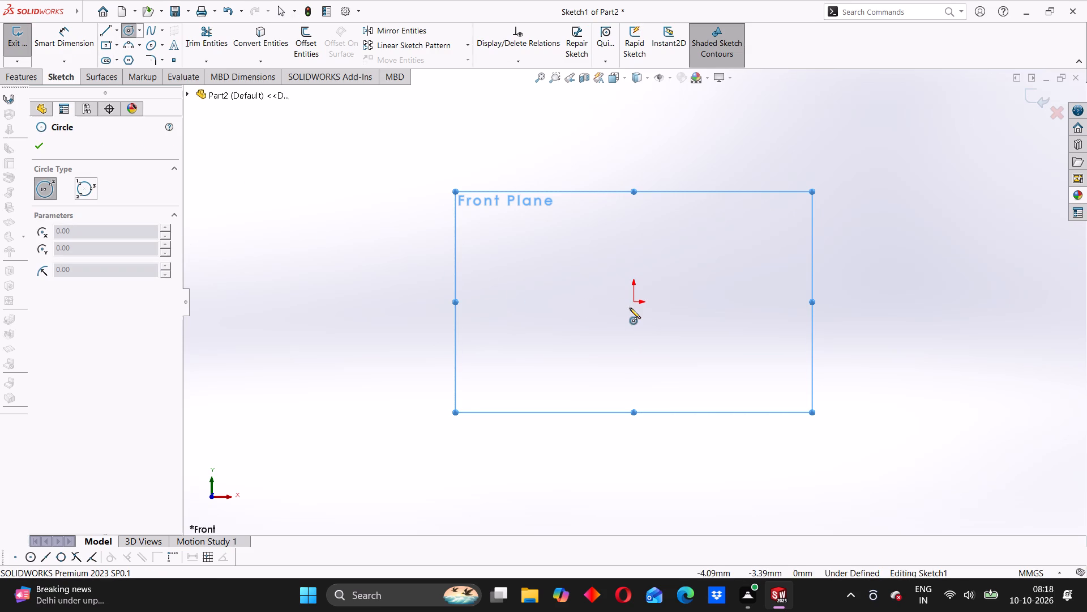
click(633, 303)
click(667, 254)
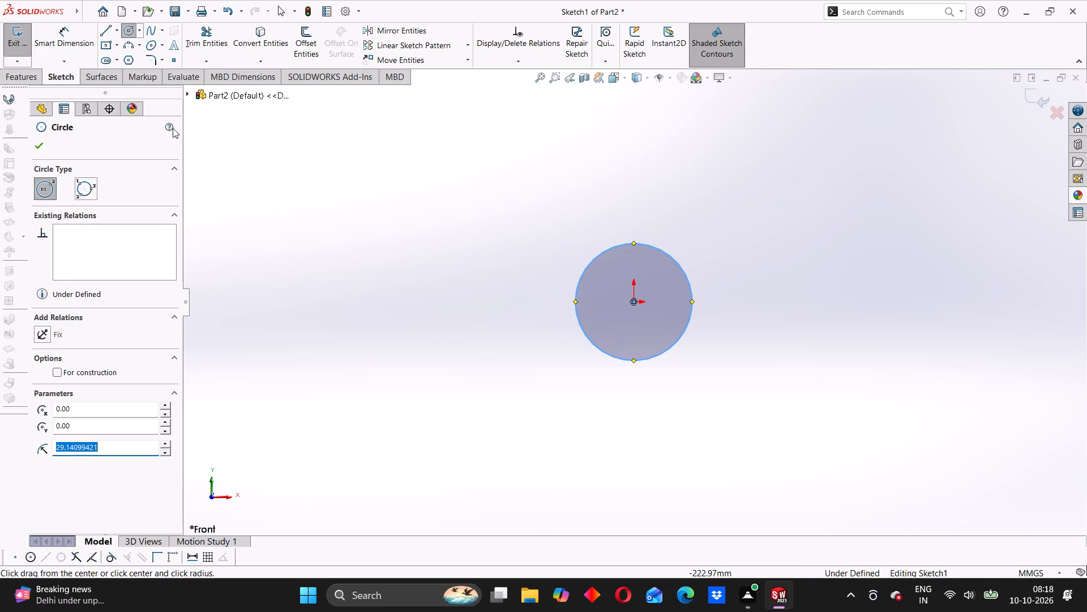
click(80, 36)
click(602, 252)
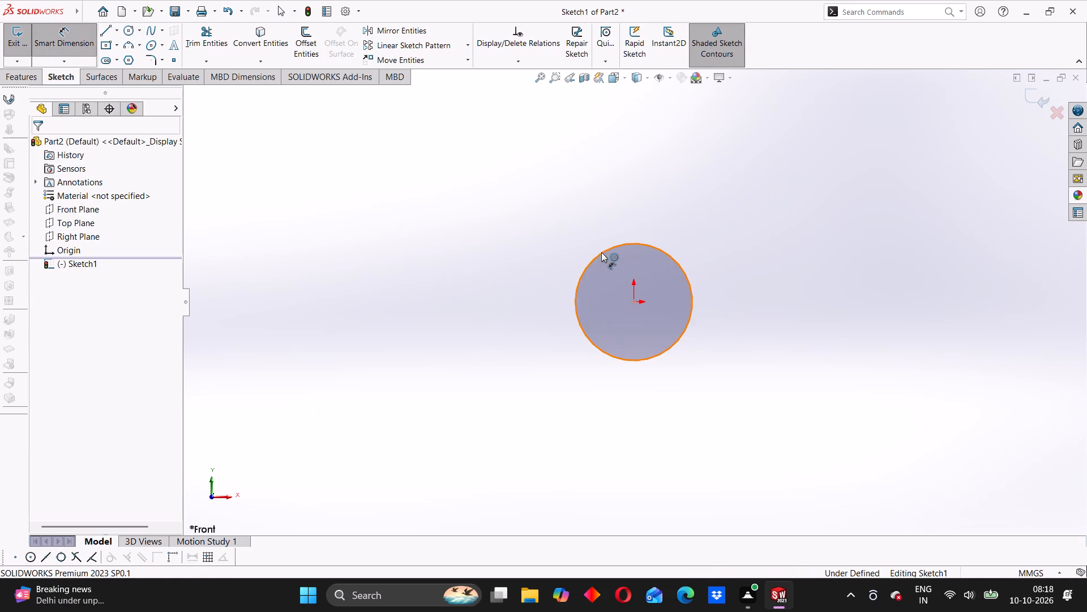
click(472, 252)
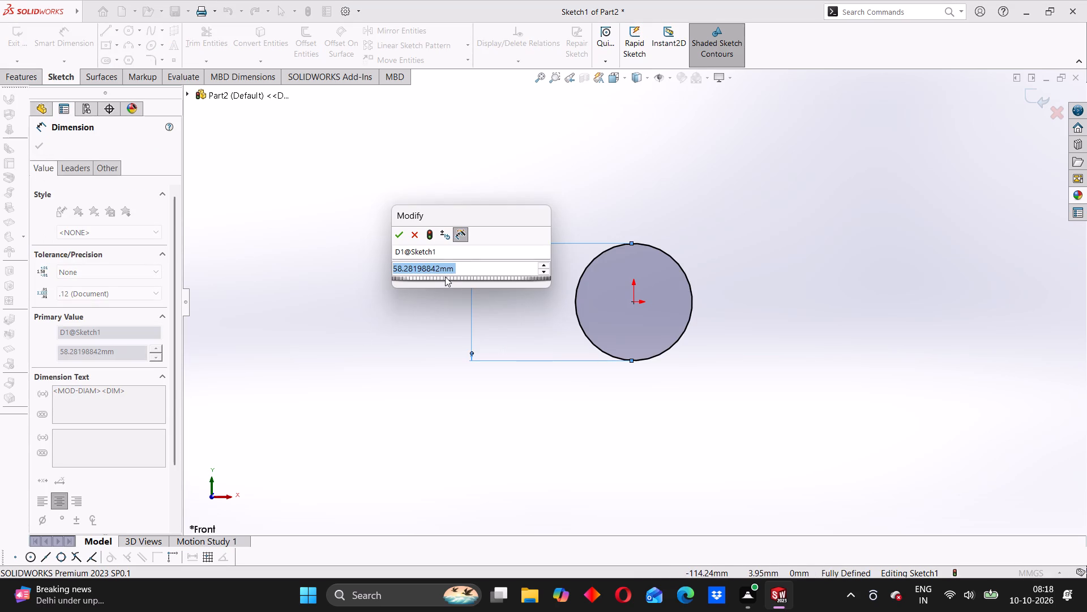
text(36)
key(Return)
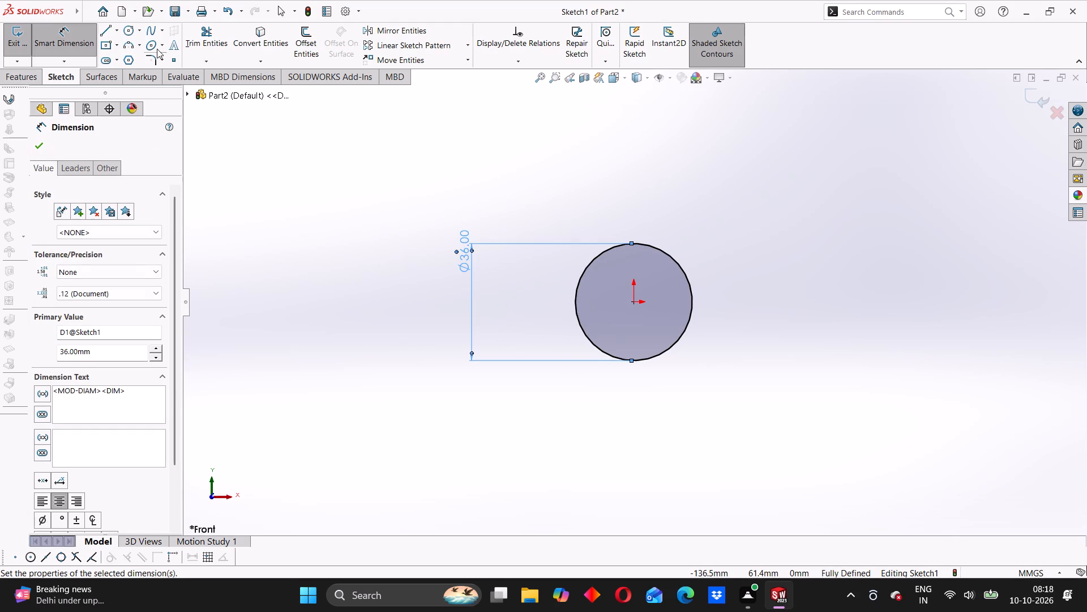
Add a concentric circle at the origin inside the first one, with a 6 mm diameter.
click(128, 30)
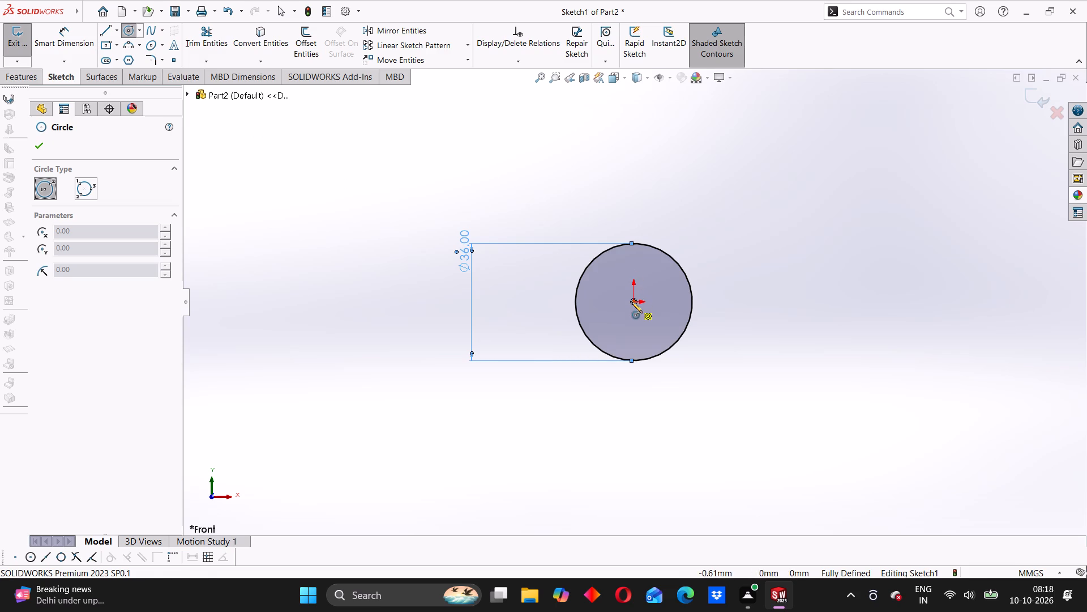
click(632, 302)
click(638, 288)
click(77, 39)
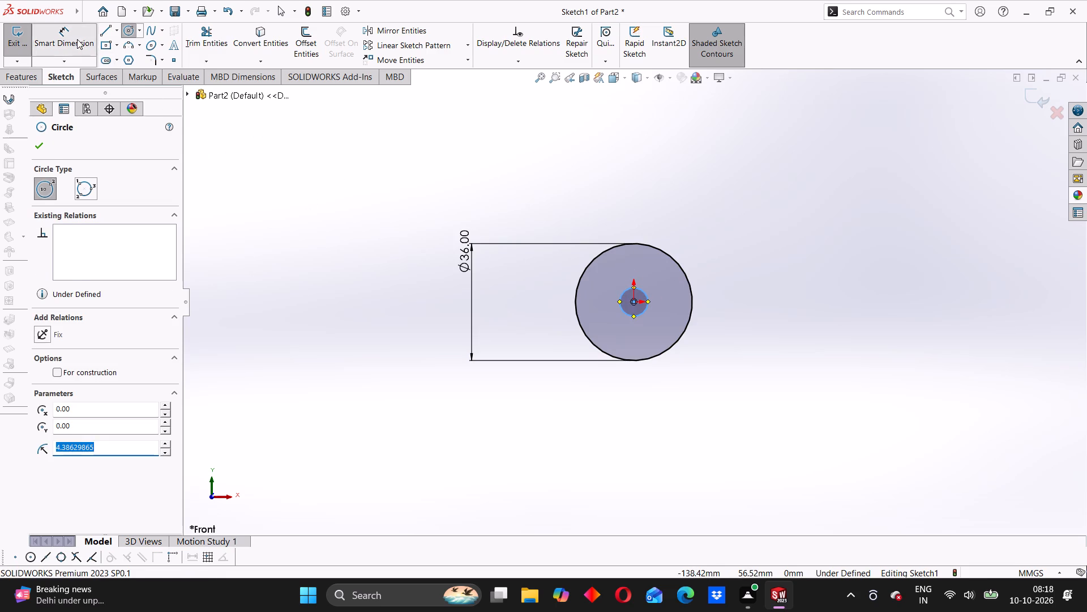
click(643, 294)
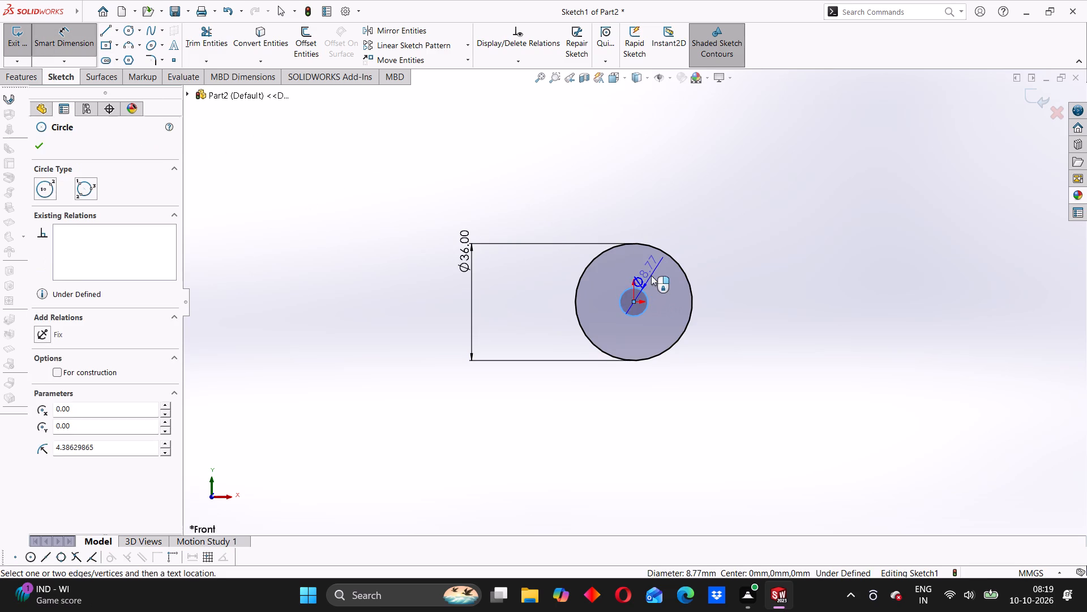
click(651, 275)
key(6)
key(shift+Return)
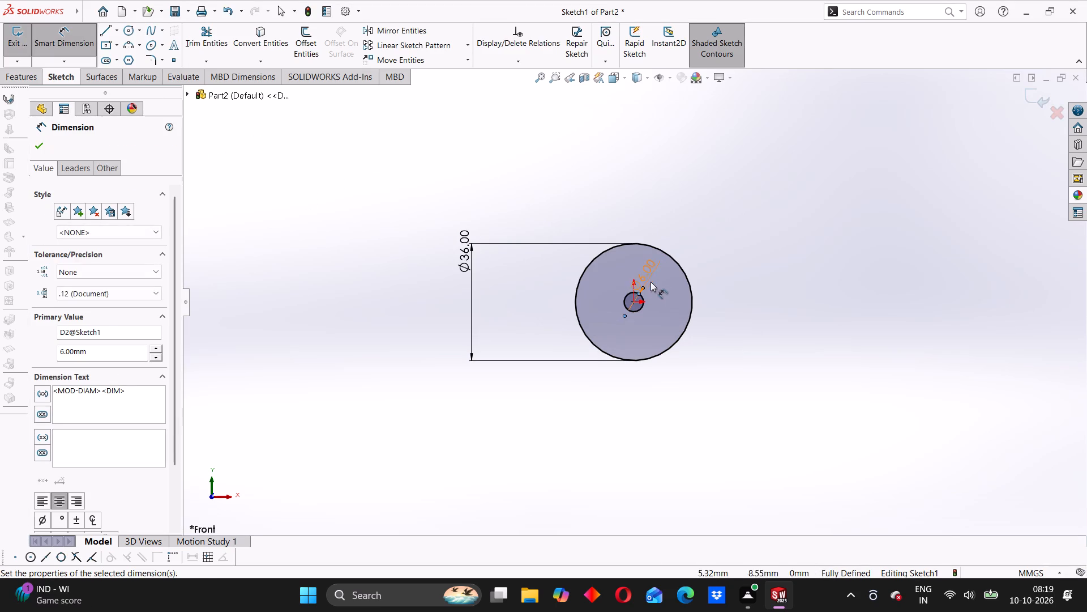
click(422, 323)
Extrude the two-circle profile with the Mid Plane end condition to a depth of 30 mm.
click(29, 88)
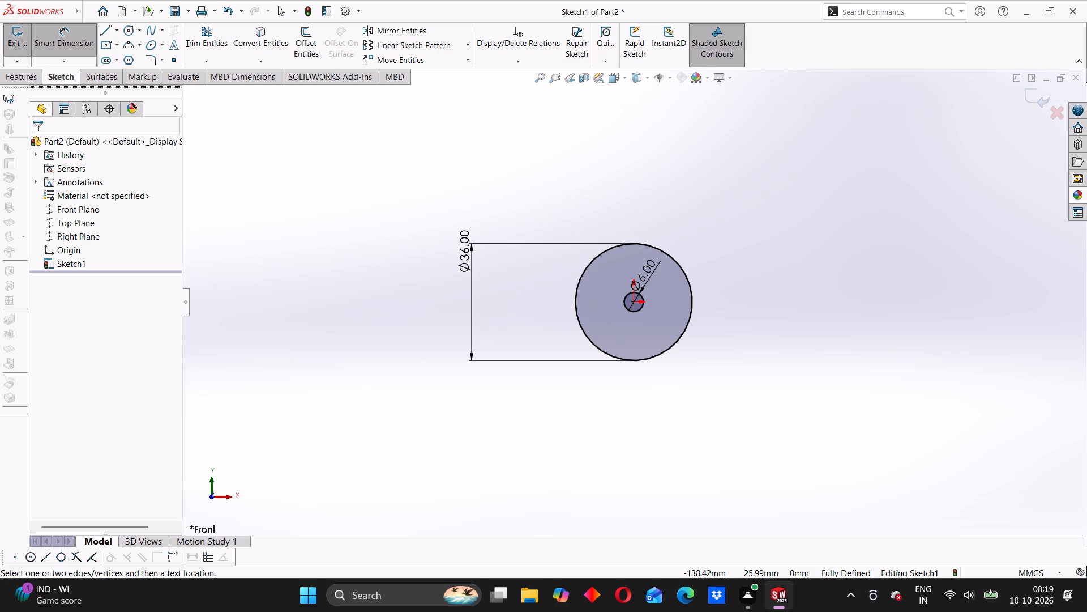
click(28, 81)
click(28, 38)
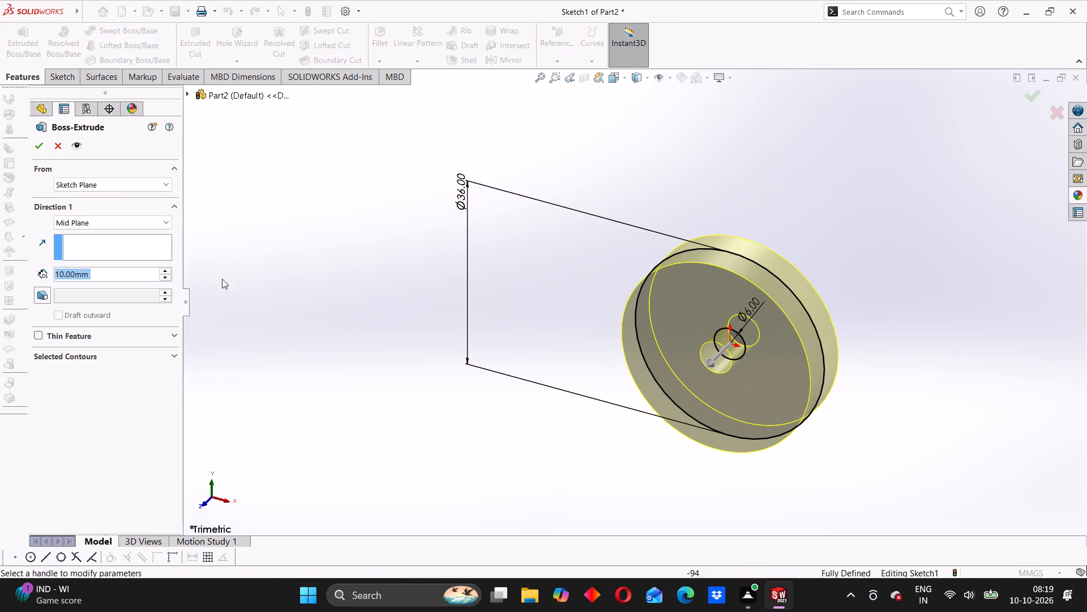
click(152, 215)
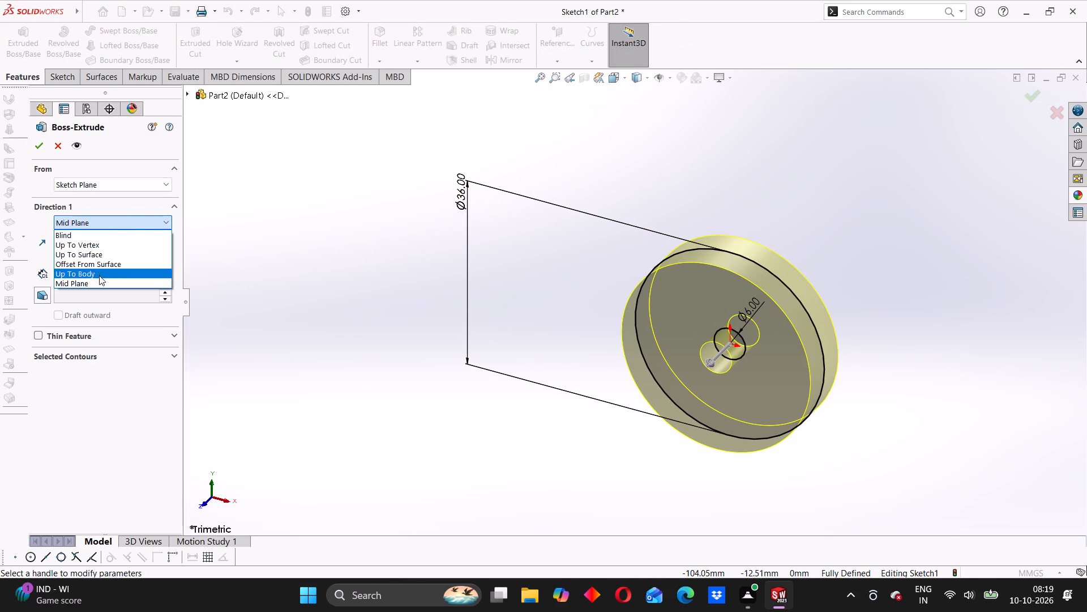
click(100, 279)
drag(106, 274, 49, 279)
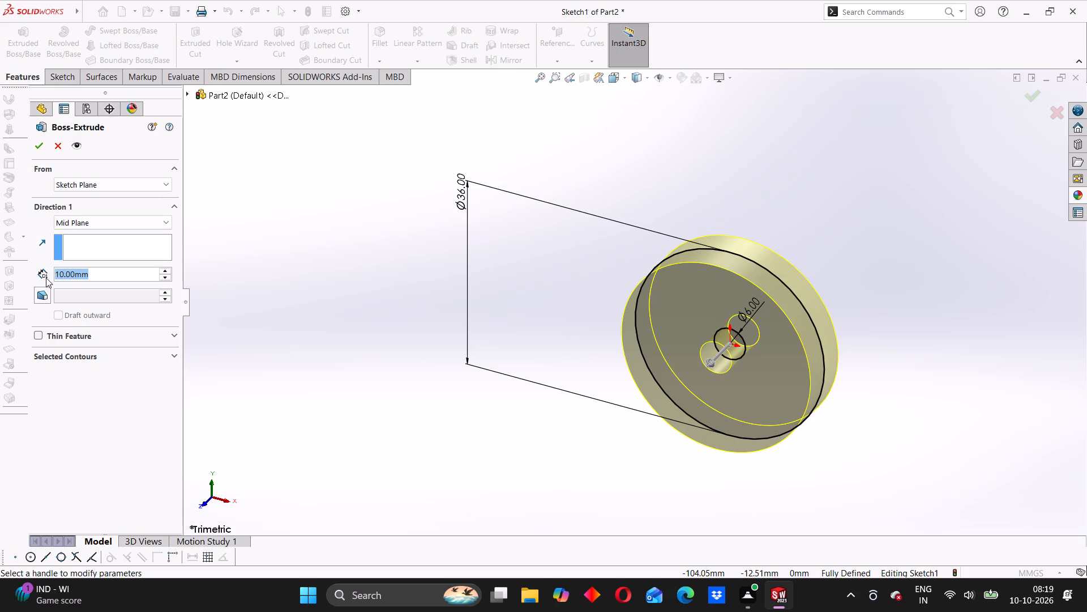
text(30)
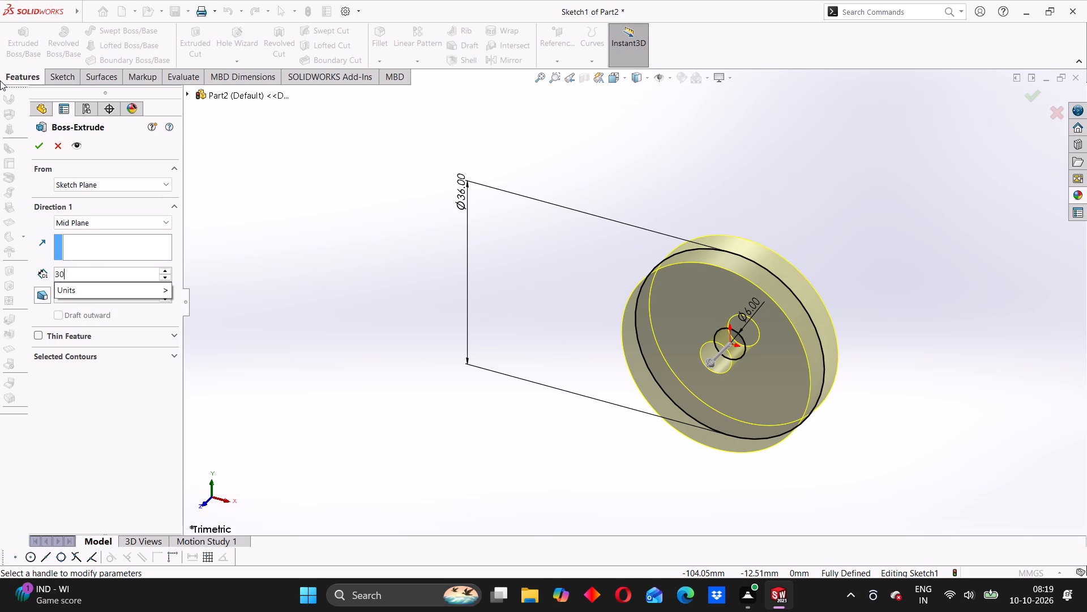
key(Return)
scroll(3, 80, up, 1)
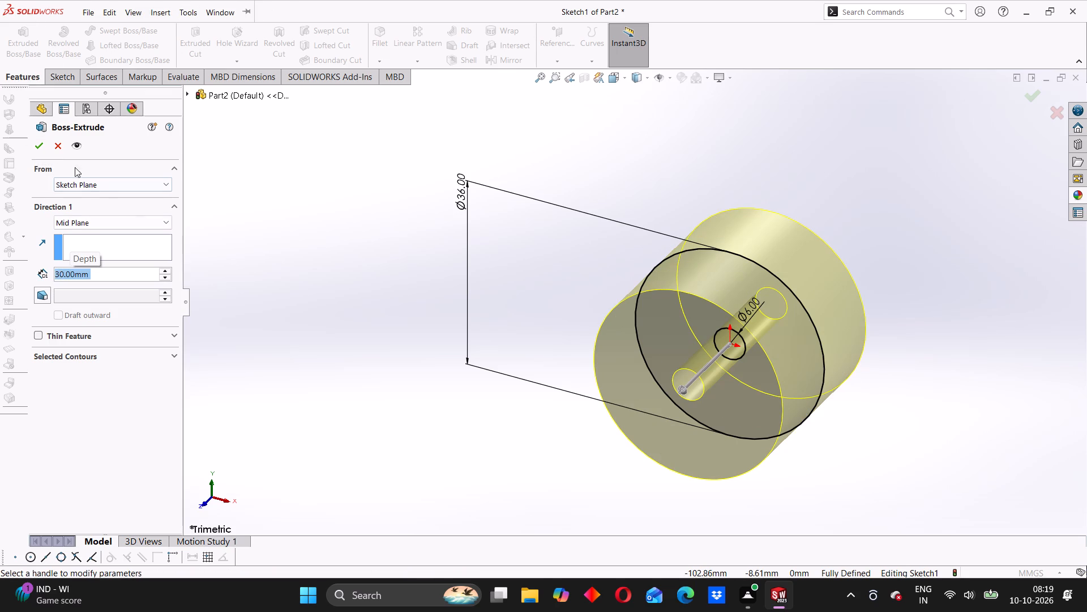
click(41, 141)
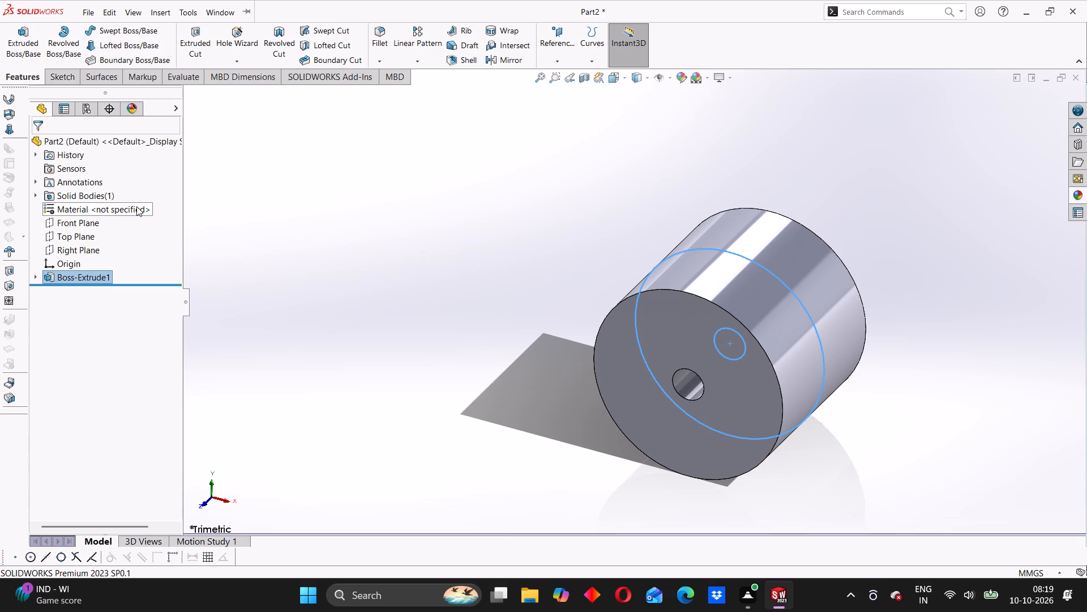
click(519, 207)
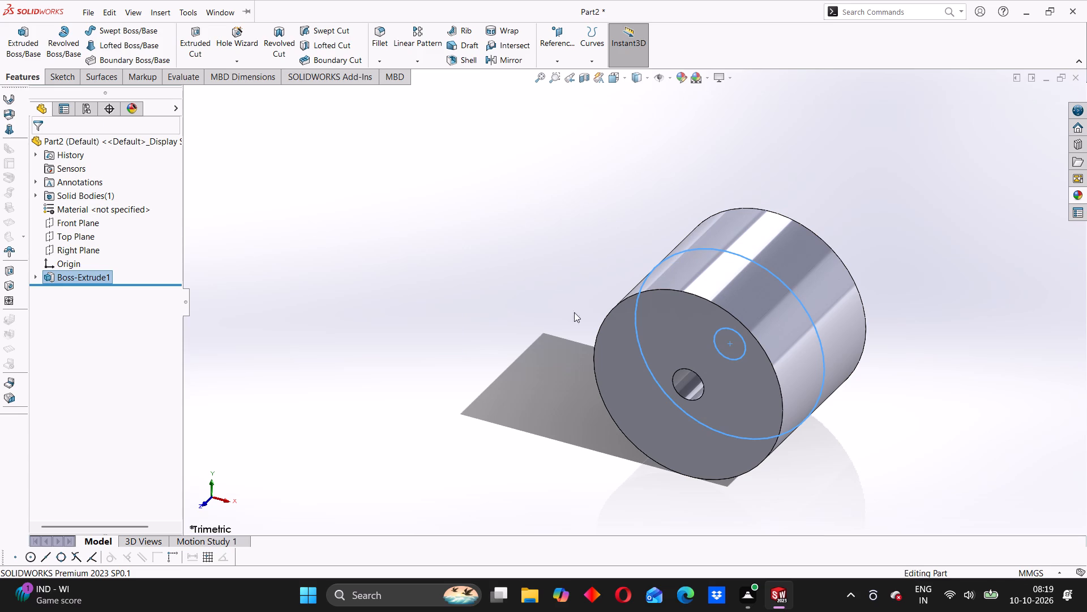
Apply a red colour from the standard swatches to the whole extruded cylinder feature.
middle_drag(583, 341, 606, 231)
middle_drag(577, 236, 644, 362)
right_click(722, 305)
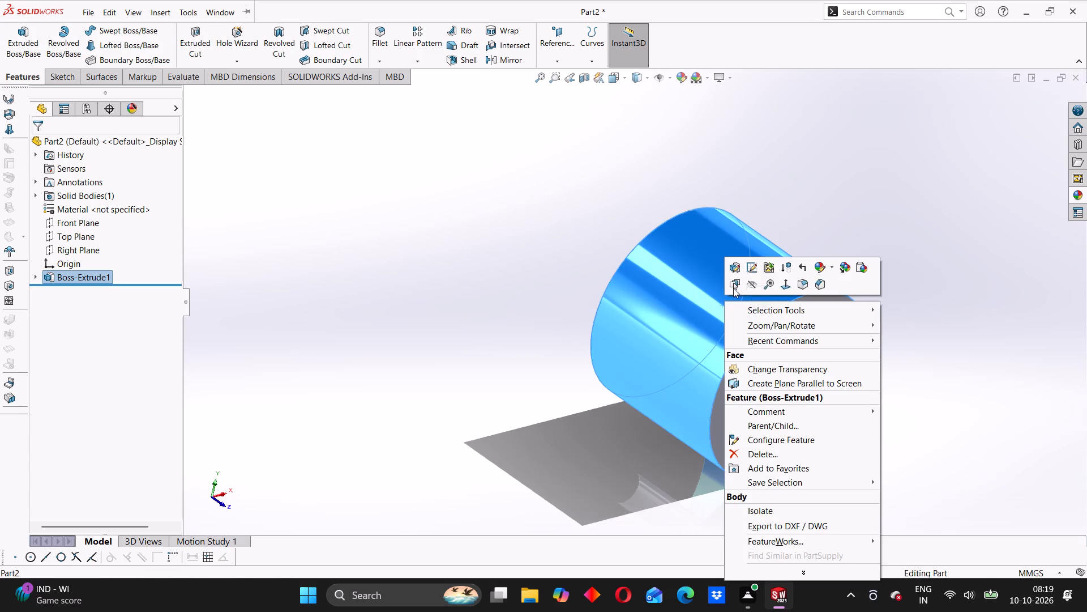
click(834, 270)
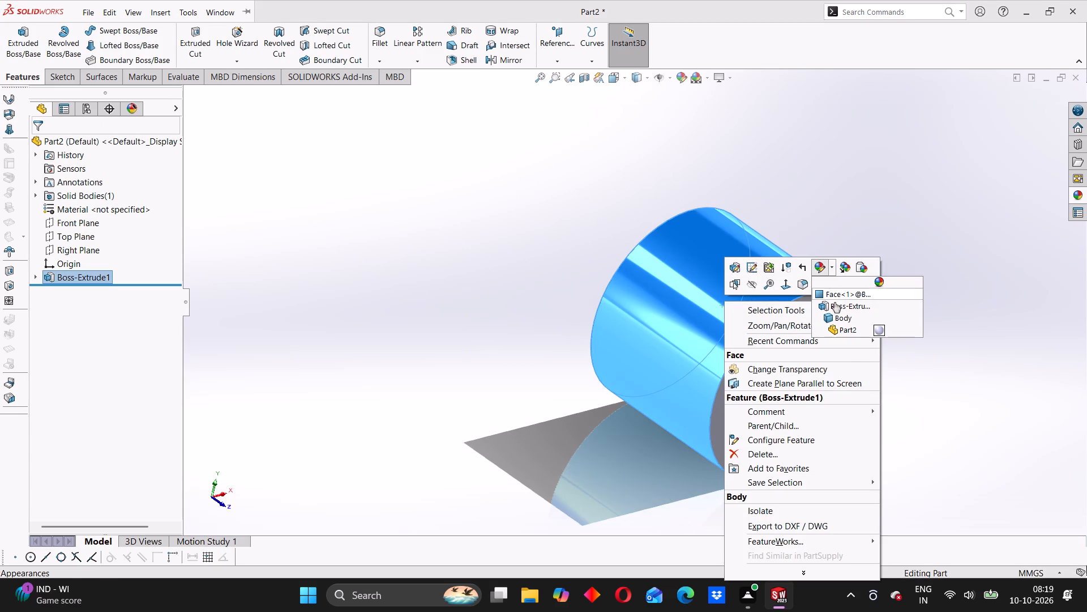
click(832, 318)
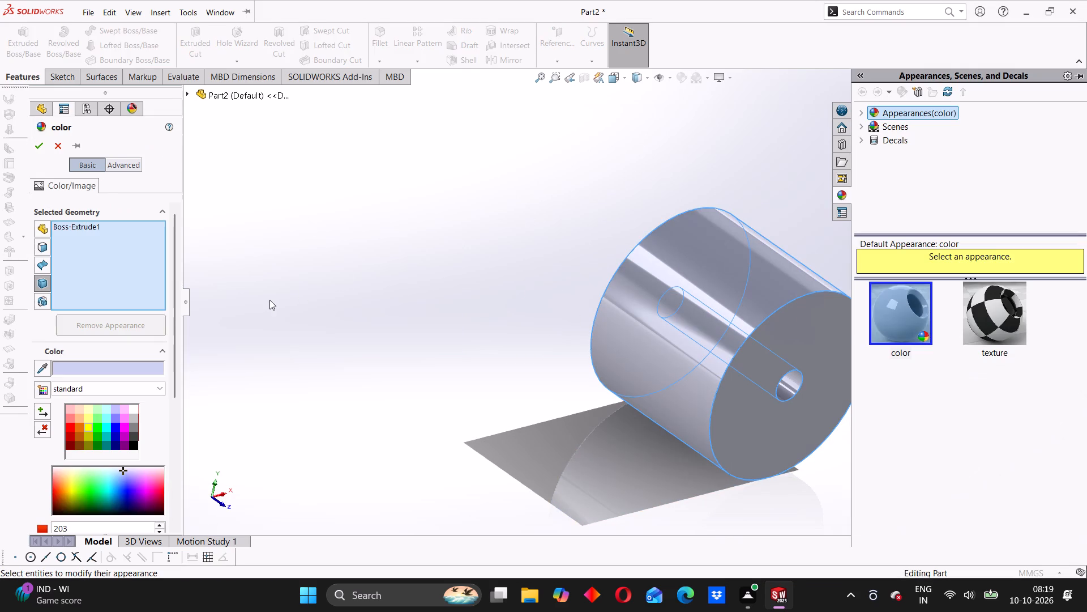
click(71, 425)
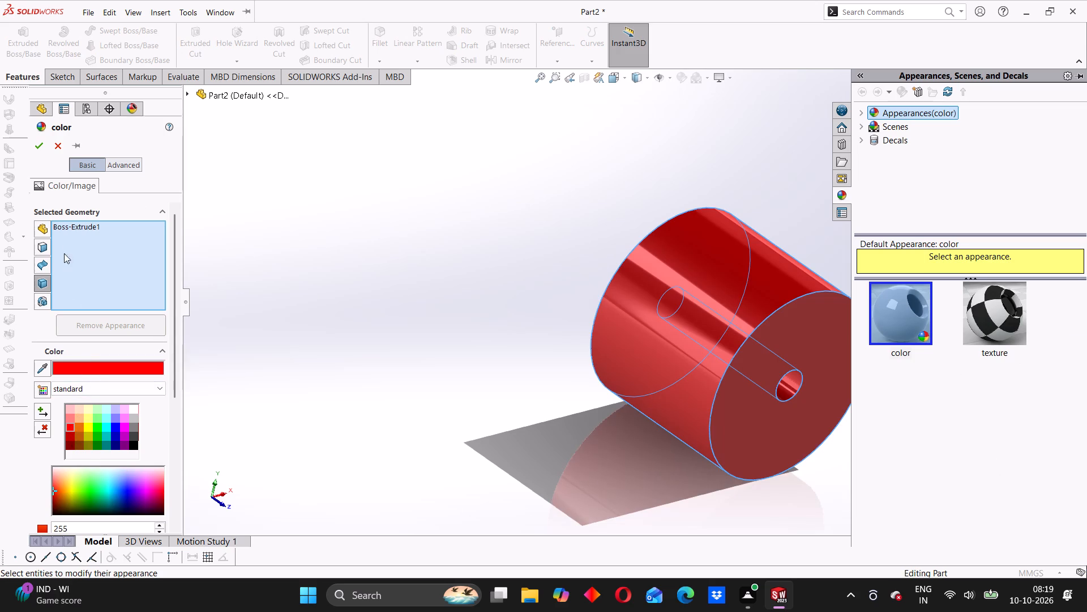
click(42, 146)
Apply a light grey colour from the standard swatches to the inner face of the central hole only.
middle_drag(739, 364, 713, 348)
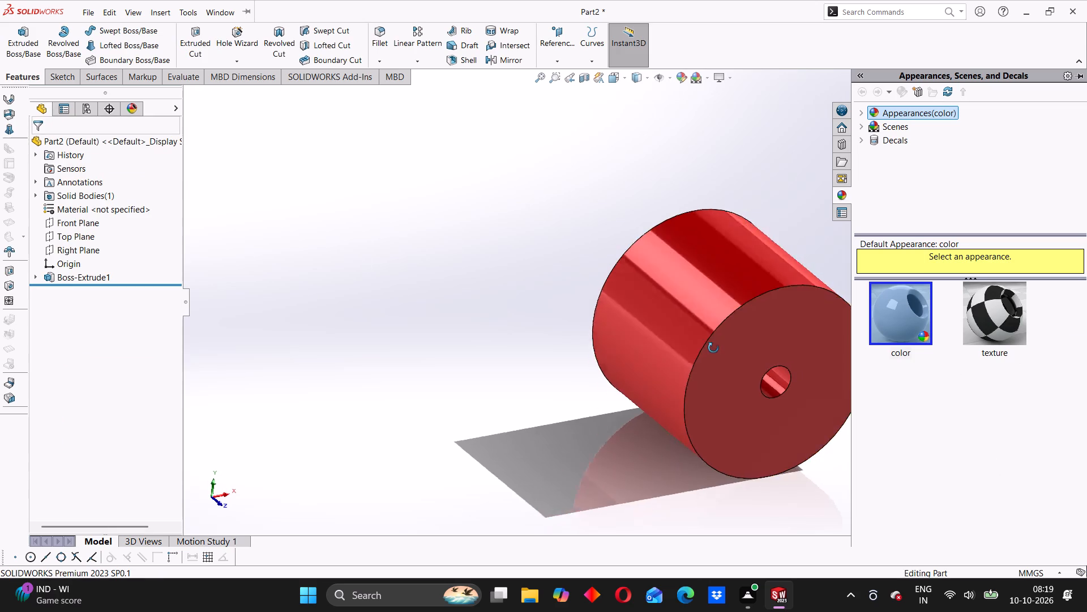
middle_drag(713, 348, 711, 346)
click(467, 270)
middle_drag(734, 345, 727, 335)
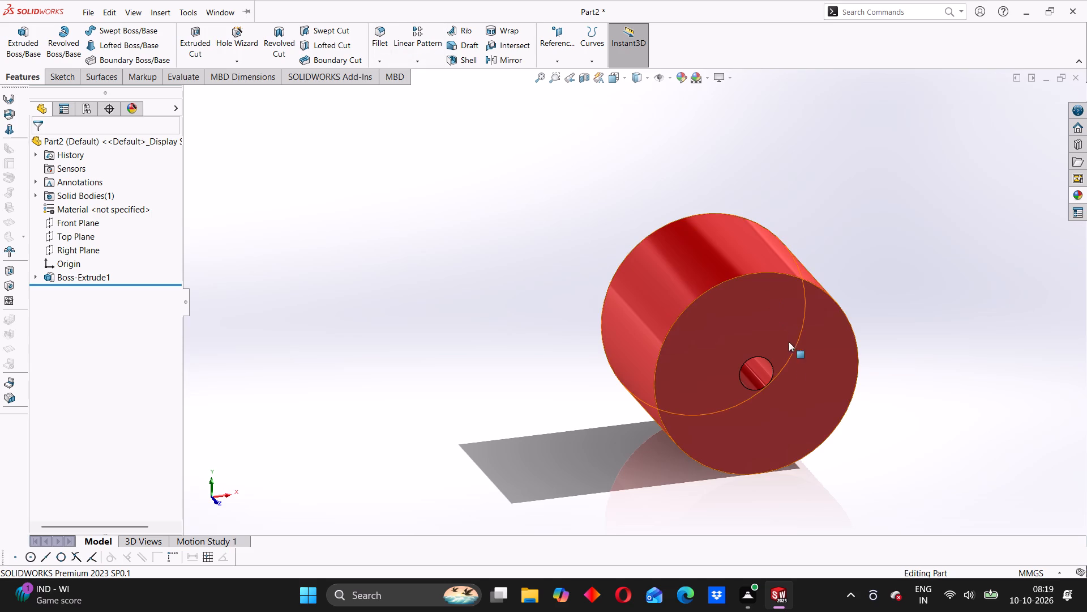
right_click(761, 375)
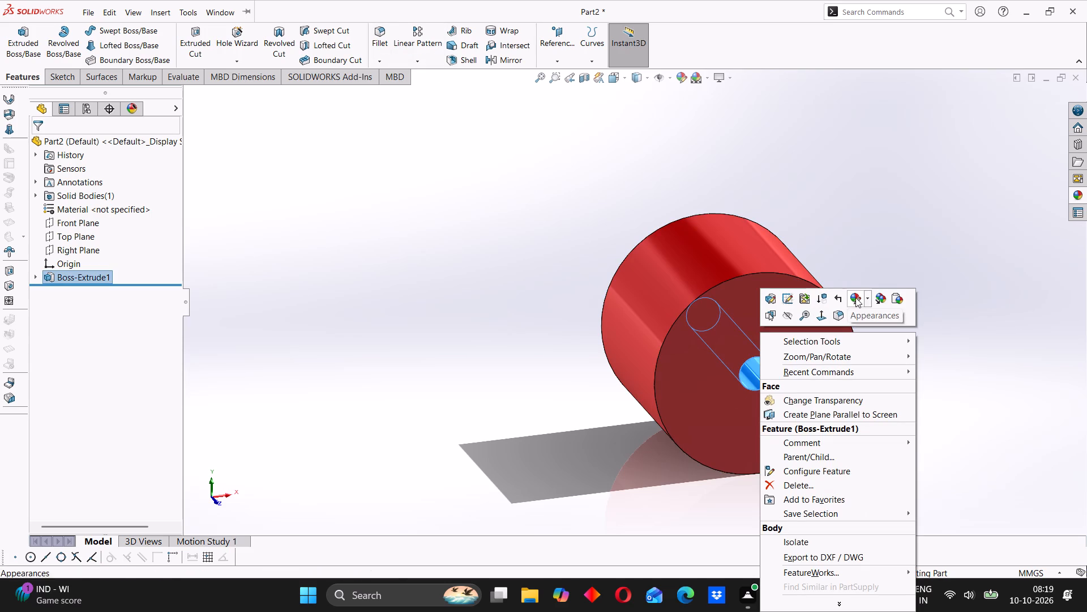
click(866, 297)
click(857, 328)
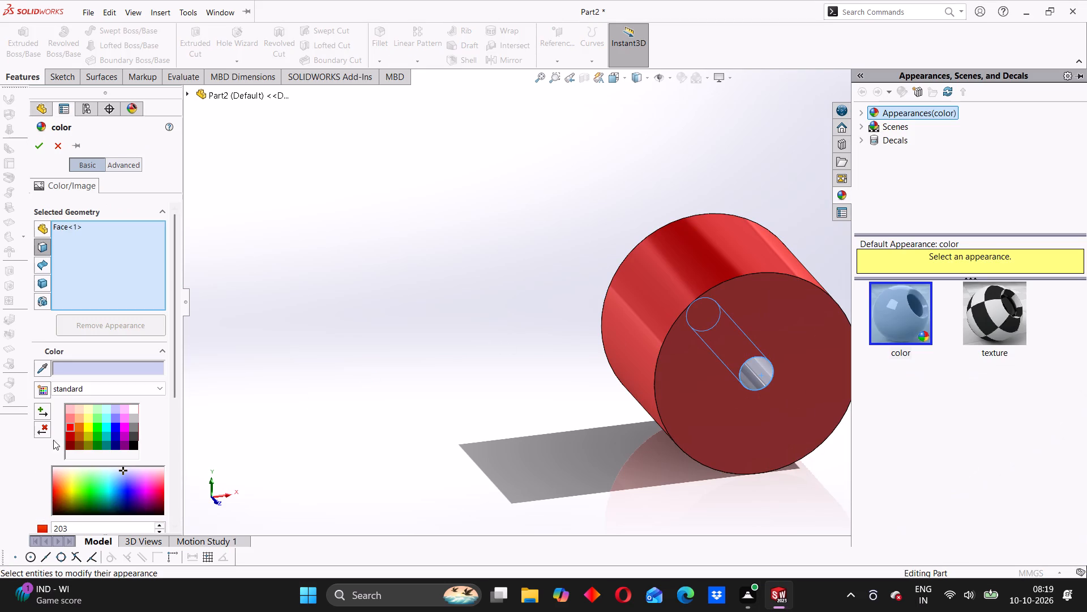
click(134, 418)
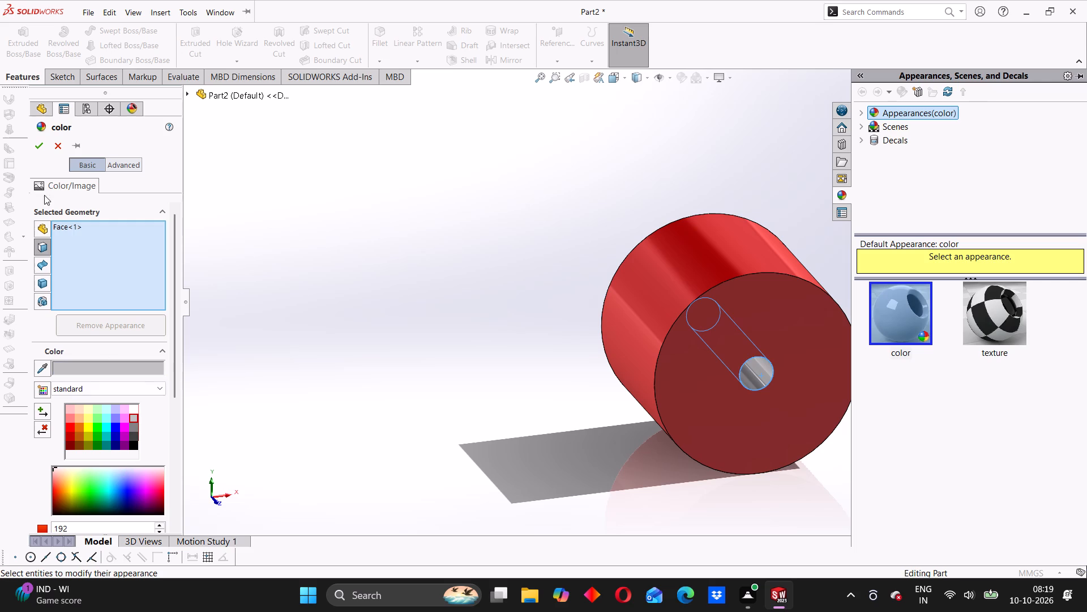
click(37, 147)
middle_drag(656, 401, 639, 371)
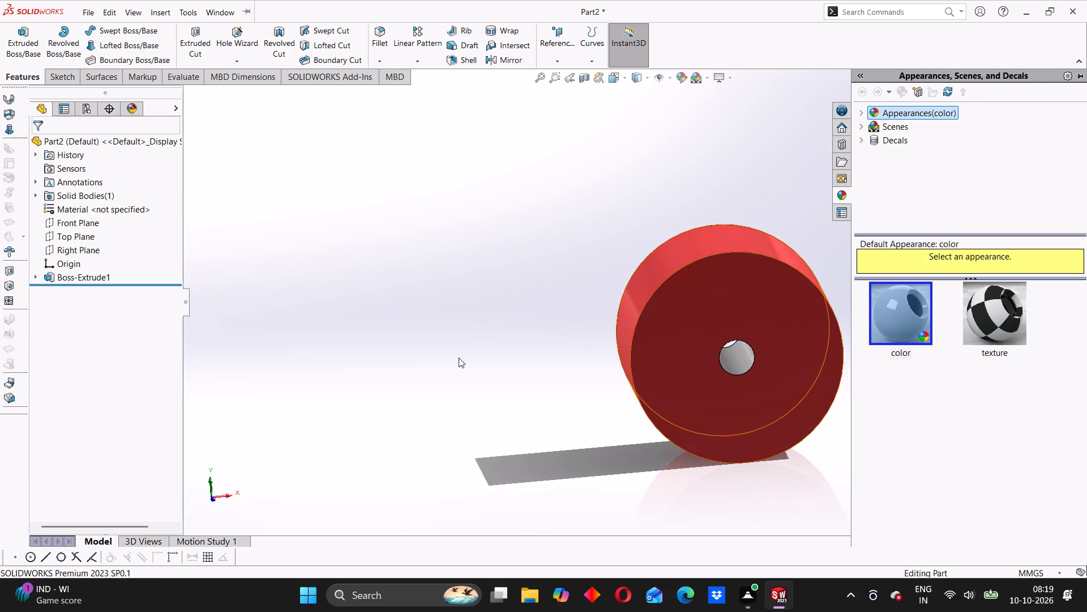
click(459, 357)
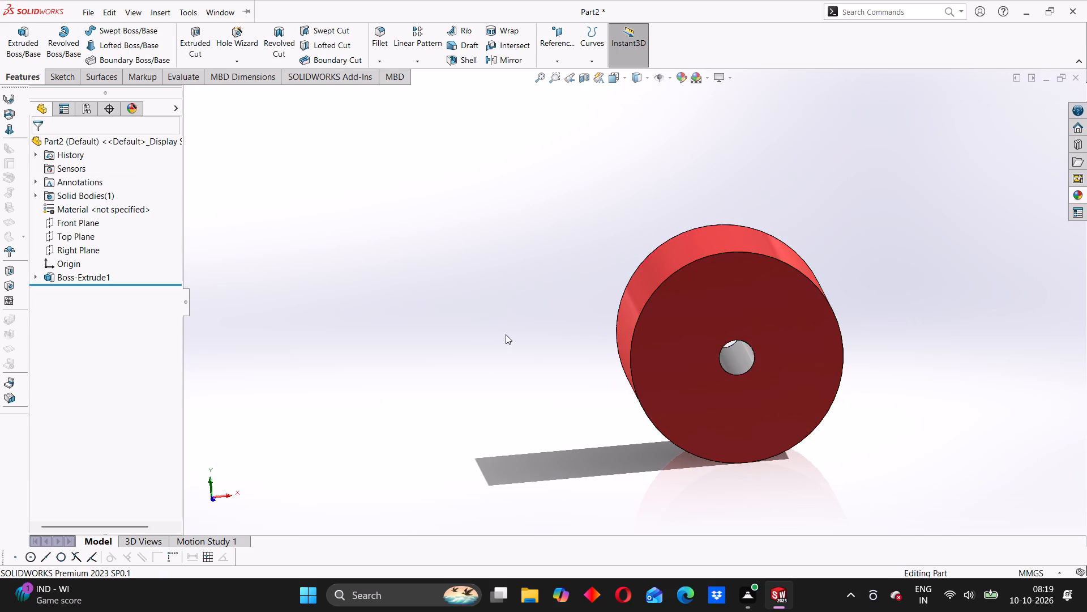
Examine the red cylinder and its grey hole from both ends and from the side.
middle_drag(537, 368, 681, 384)
scroll(697, 354, up, 2)
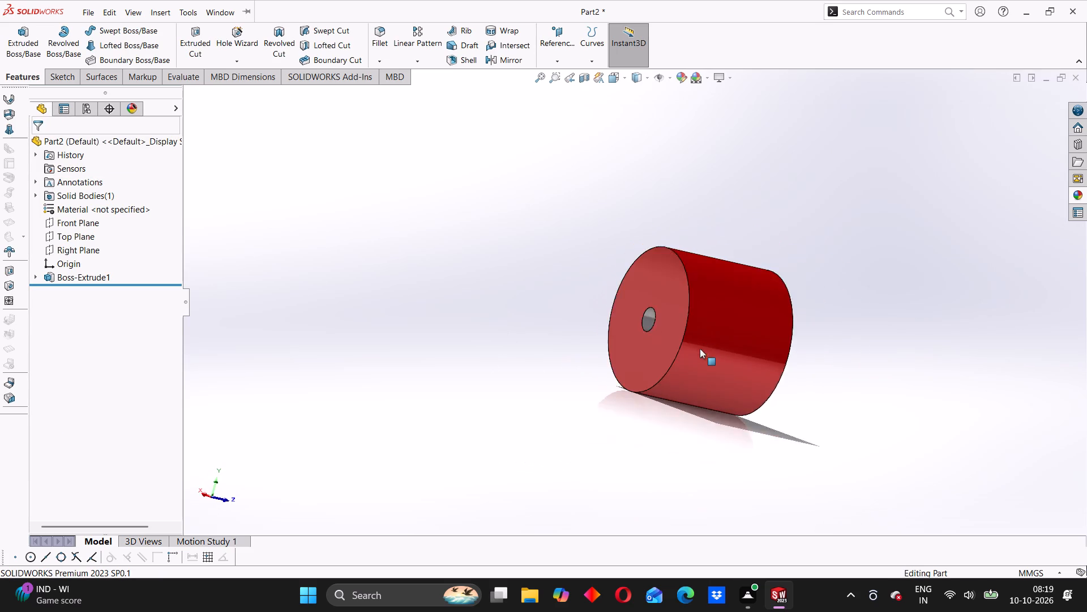
scroll(700, 348, up, 1)
middle_drag(726, 321, 657, 317)
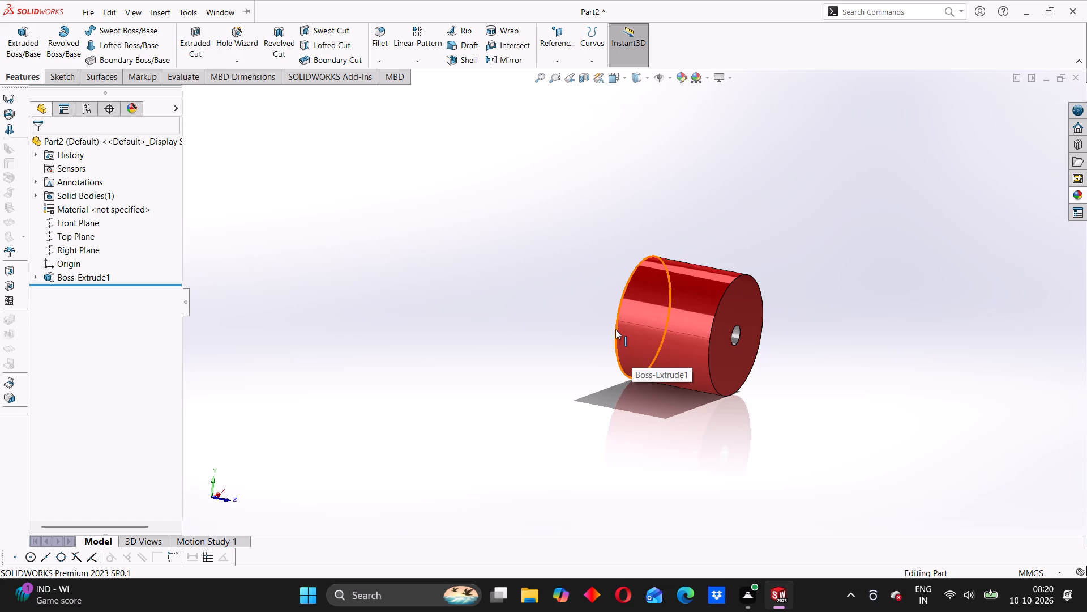
scroll(789, 401, up, 1)
middle_drag(683, 373, 646, 365)
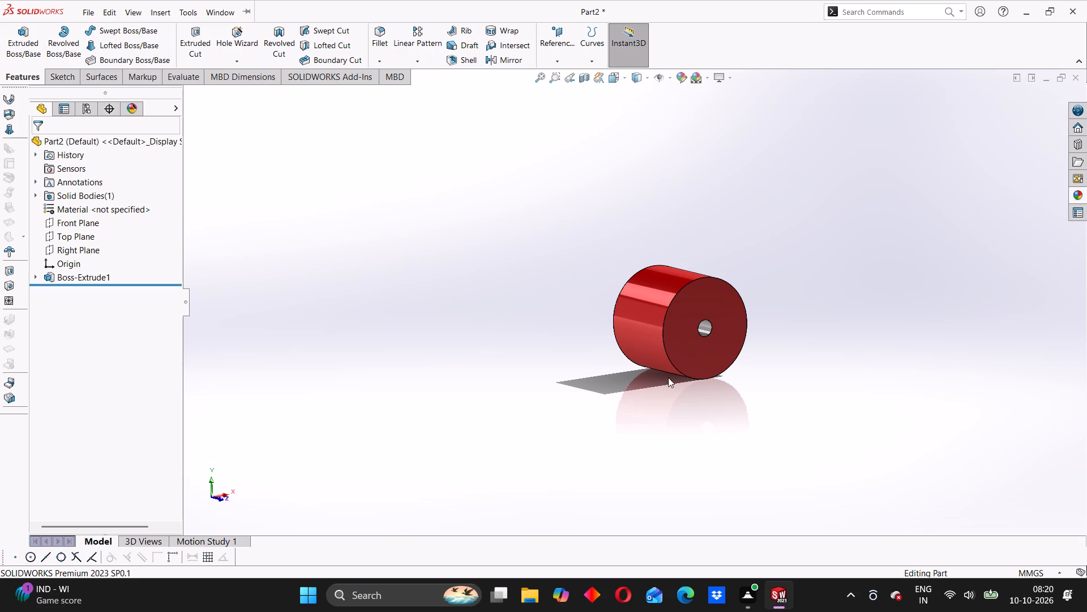
middle_drag(667, 383, 683, 295)
middle_drag(568, 332, 684, 334)
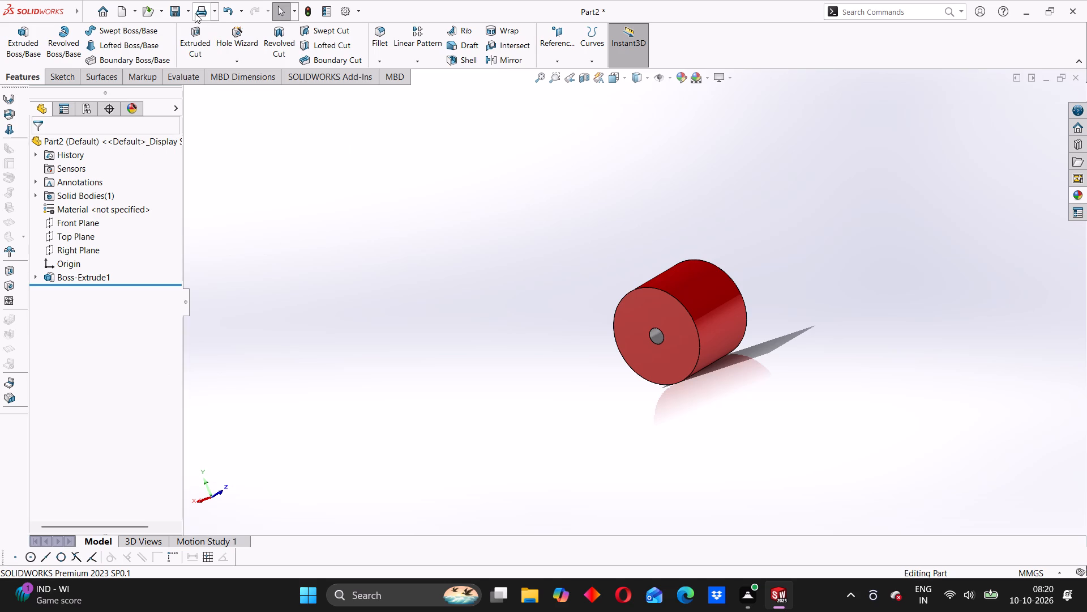
Save the red cylinder as a SOLIDWORKS part named part5 in the ASSEMBLY 14 folder.
click(185, 9)
click(190, 40)
text(part)
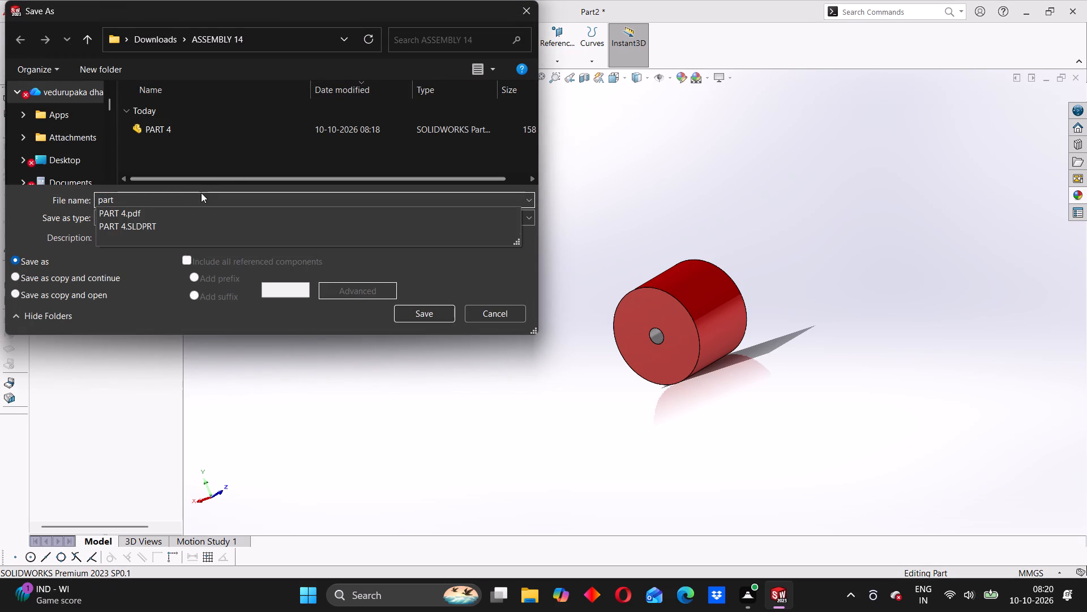
key(5)
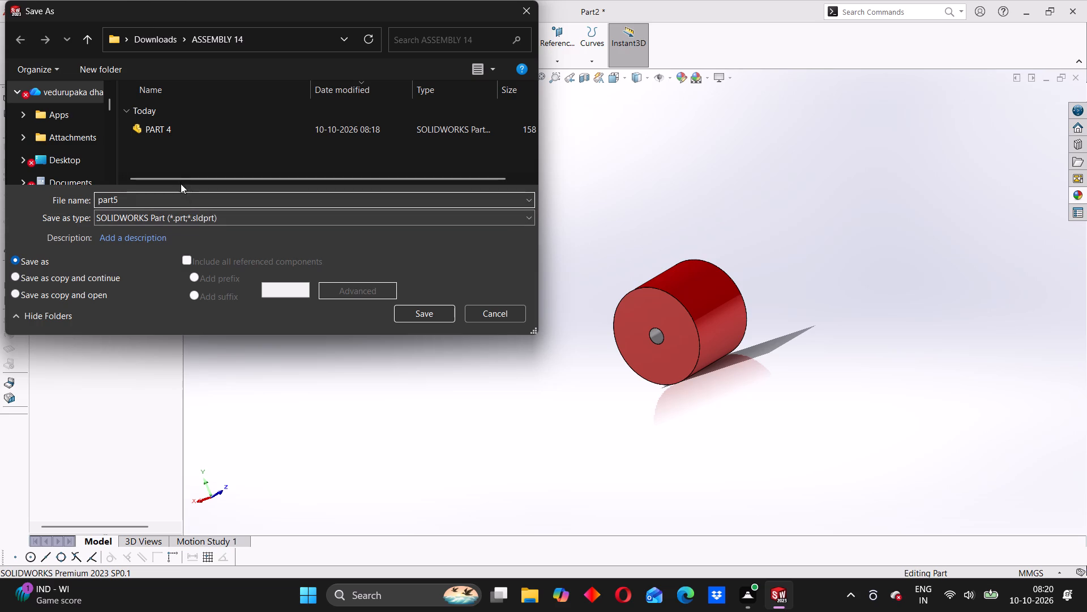
click(431, 309)
Save part5 also as an Adobe Portable Document Format (PDF) file in the ASSEMBLY 14 folder.
click(189, 10)
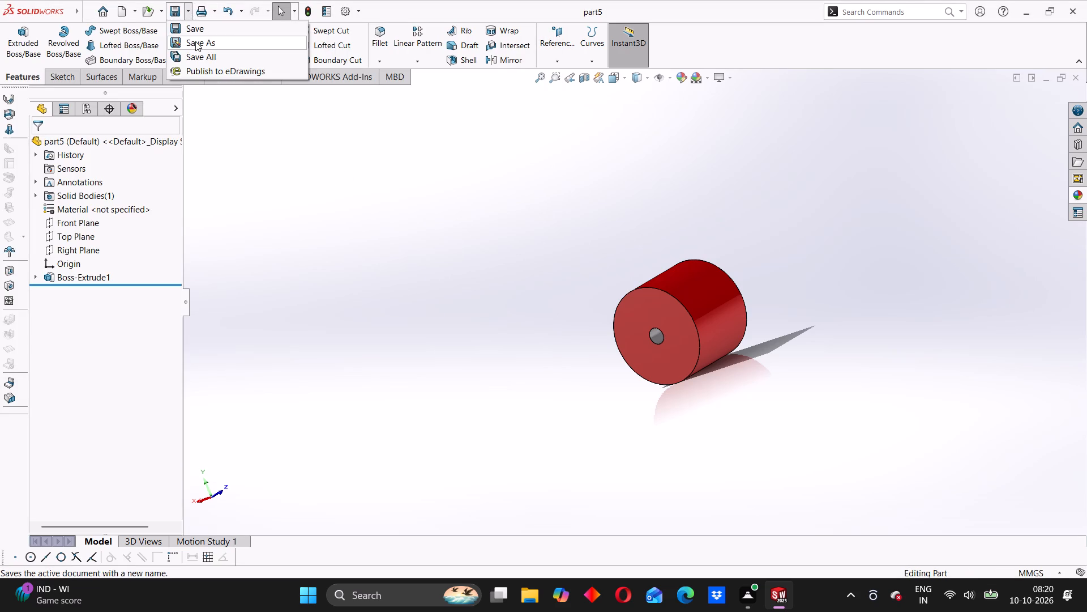
click(195, 41)
click(292, 219)
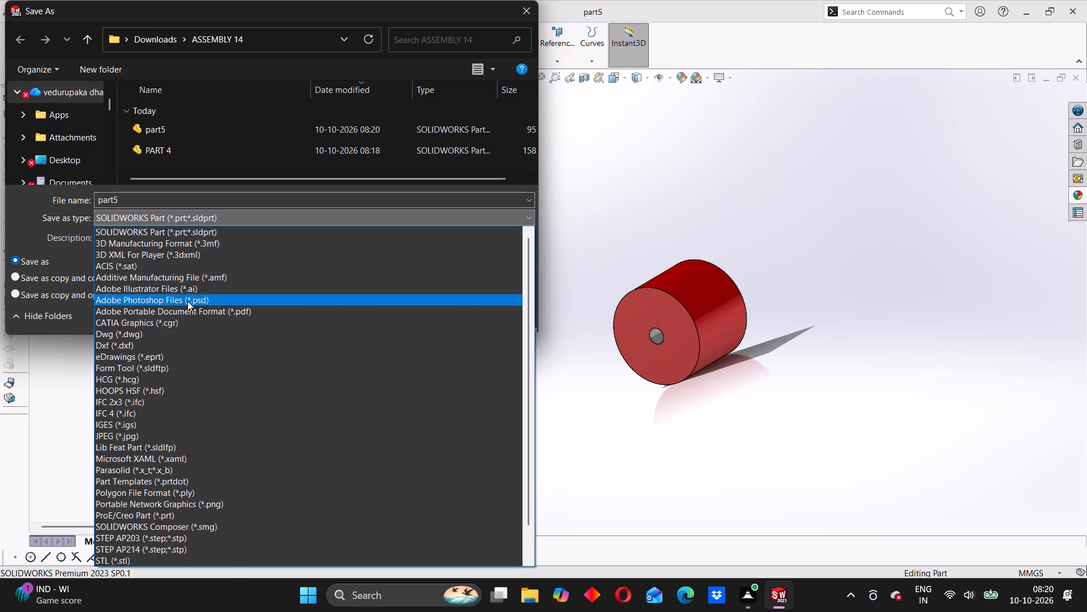
click(188, 308)
click(410, 342)
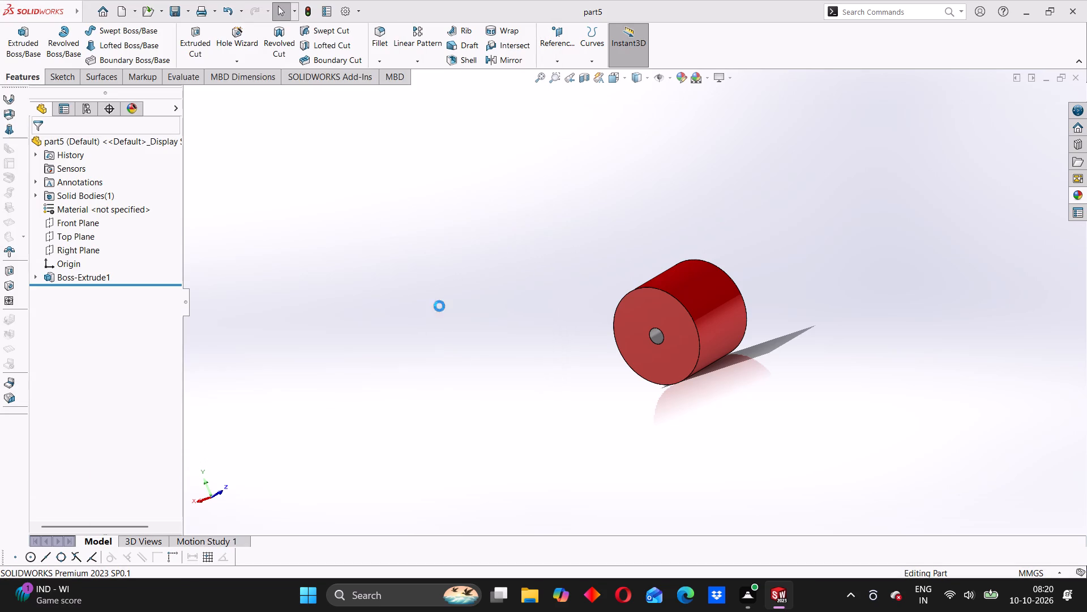
Examine the saved red cylinder from both ends and the side, inspecting its central hole face and outer cylindrical face.
middle_drag(637, 354, 696, 284)
scroll(669, 311, down, 1)
middle_drag(574, 265, 609, 263)
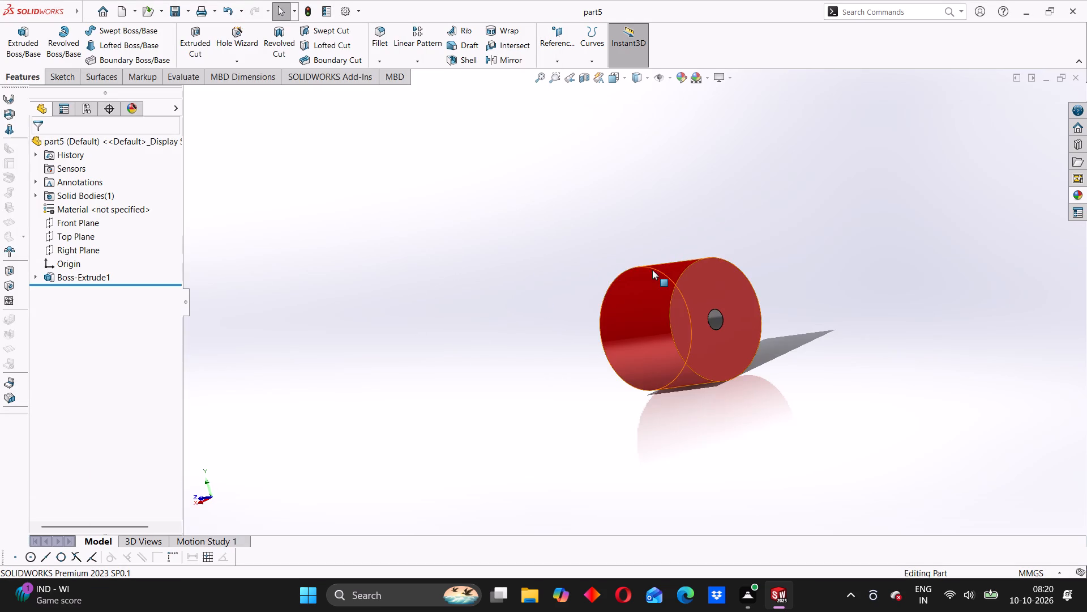
middle_drag(552, 296, 420, 345)
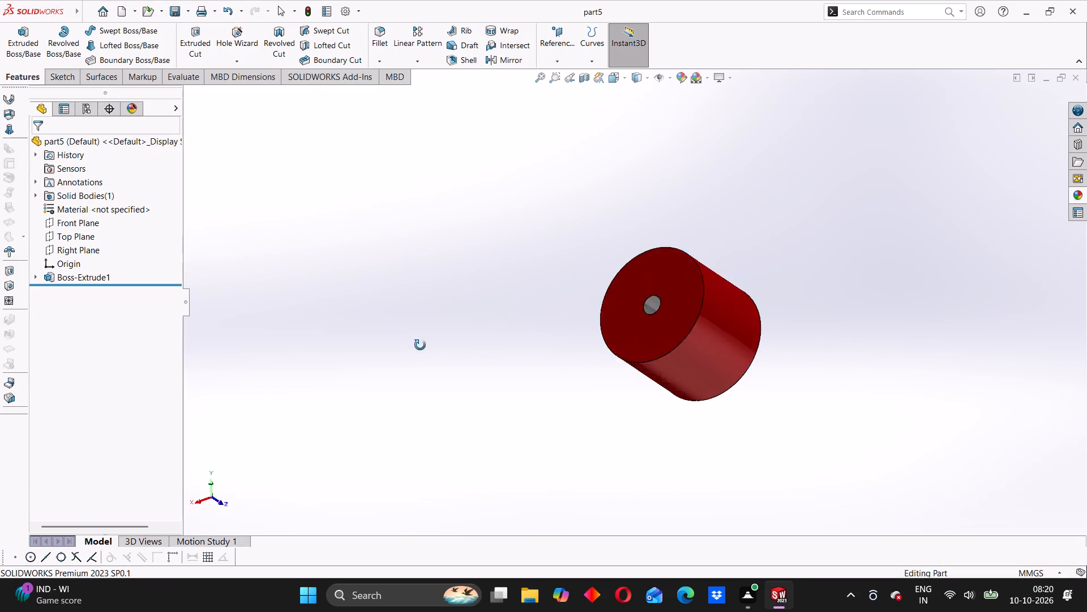
middle_drag(420, 345, 405, 347)
middle_drag(527, 301, 596, 358)
middle_drag(704, 297, 624, 303)
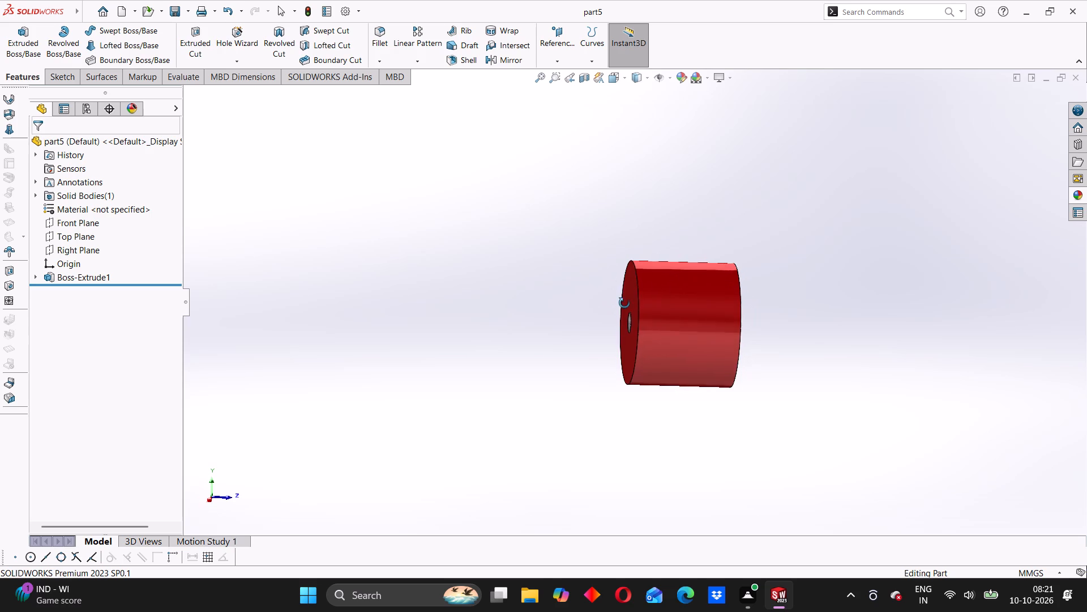
middle_drag(624, 303, 632, 330)
middle_drag(559, 301, 607, 324)
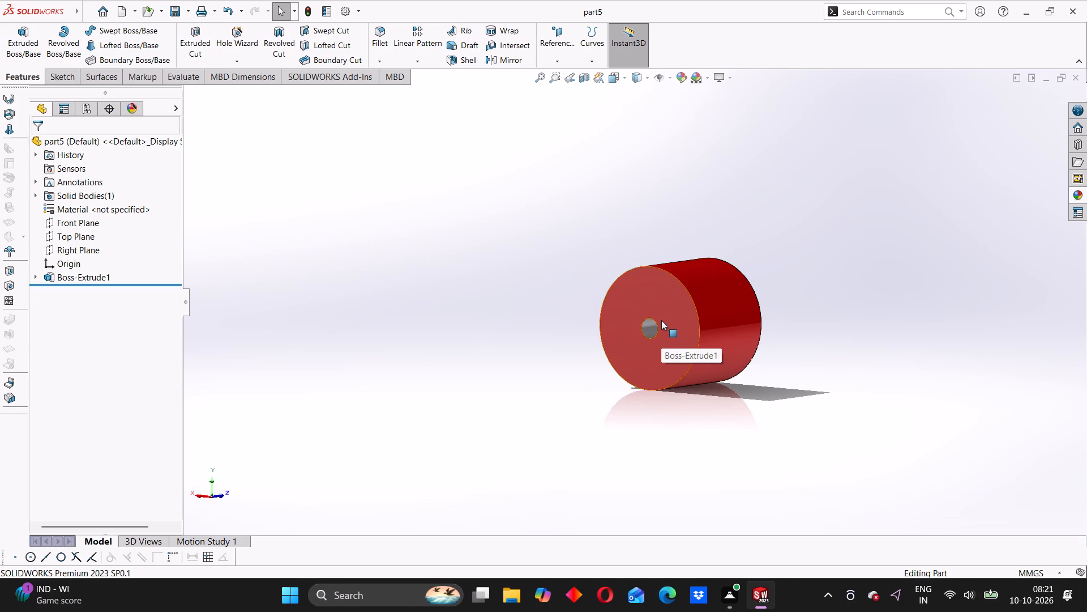
middle_drag(842, 349, 870, 344)
scroll(706, 362, up, 1)
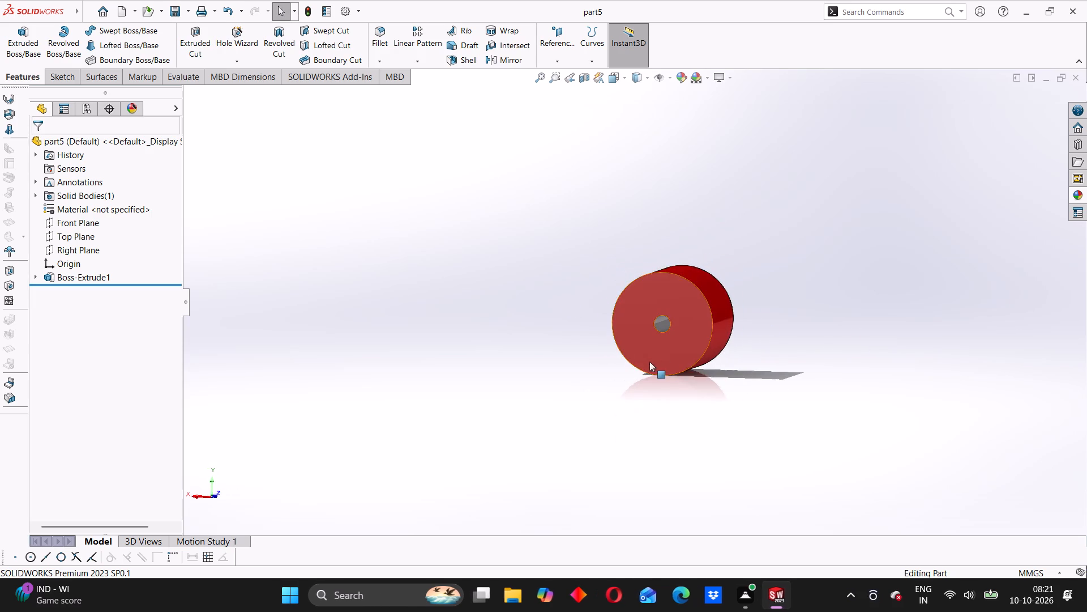
scroll(671, 334, down, 8)
middle_drag(619, 325, 613, 297)
click(600, 259)
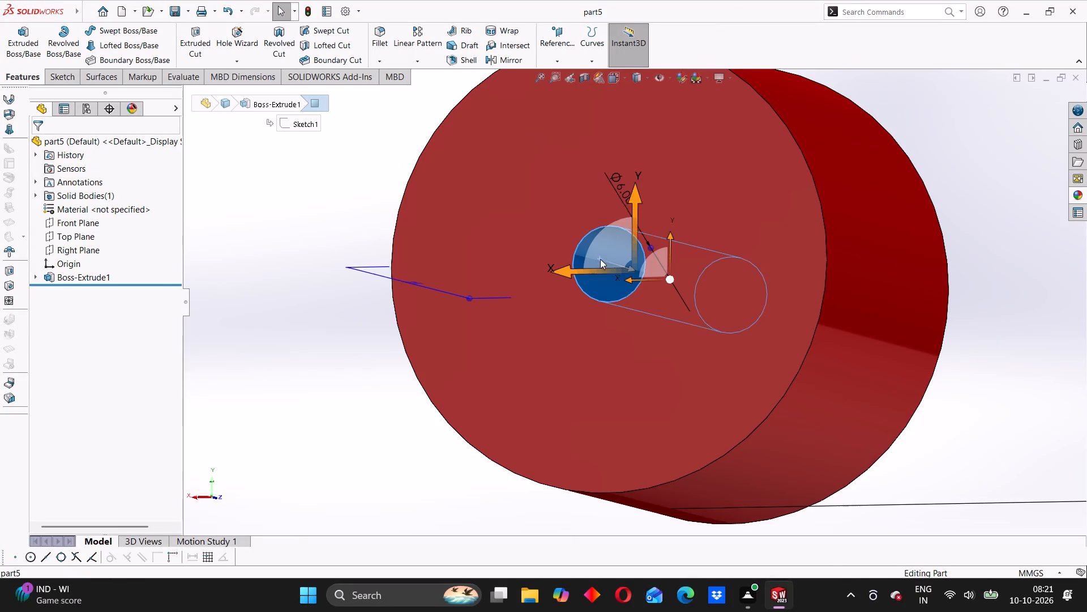
click(916, 267)
scroll(907, 269, up, 5)
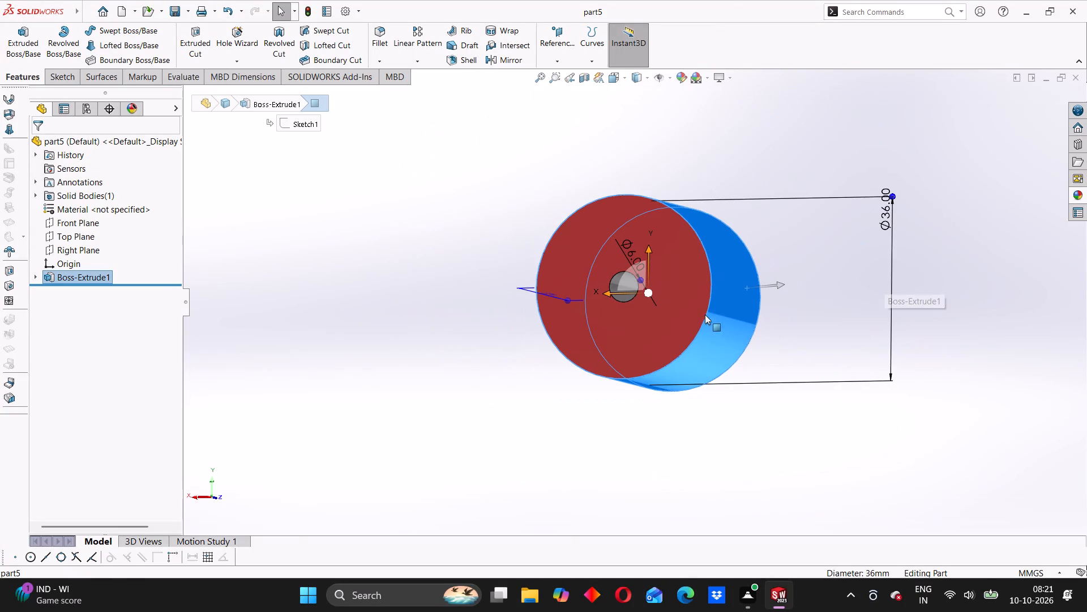
click(508, 320)
middle_drag(794, 334, 720, 371)
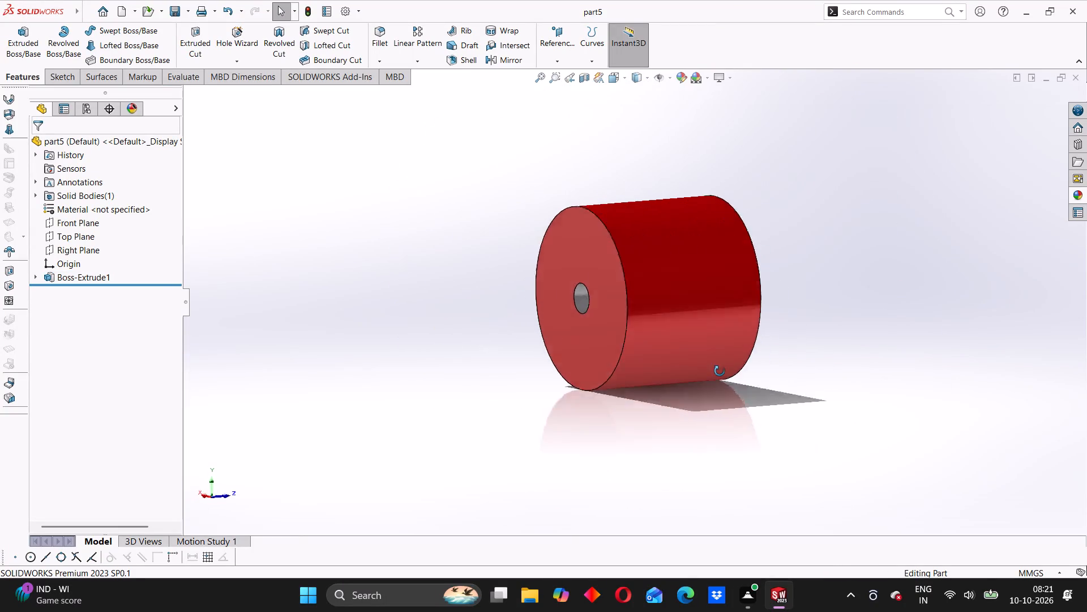
middle_drag(720, 371, 708, 372)
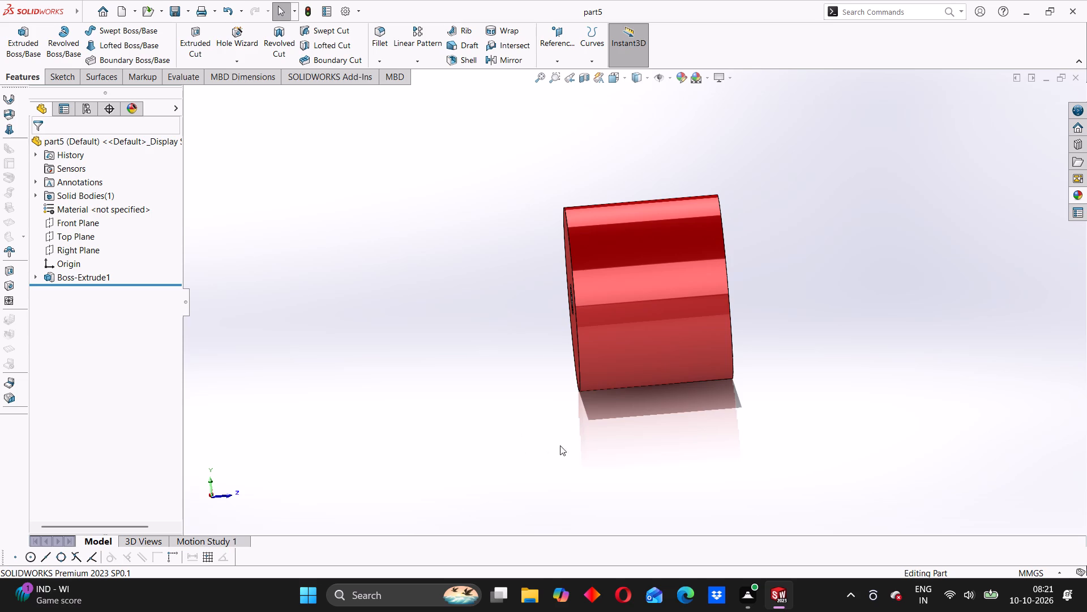
middle_drag(483, 331, 507, 329)
scroll(537, 304, up, 3)
middle_drag(534, 307, 571, 298)
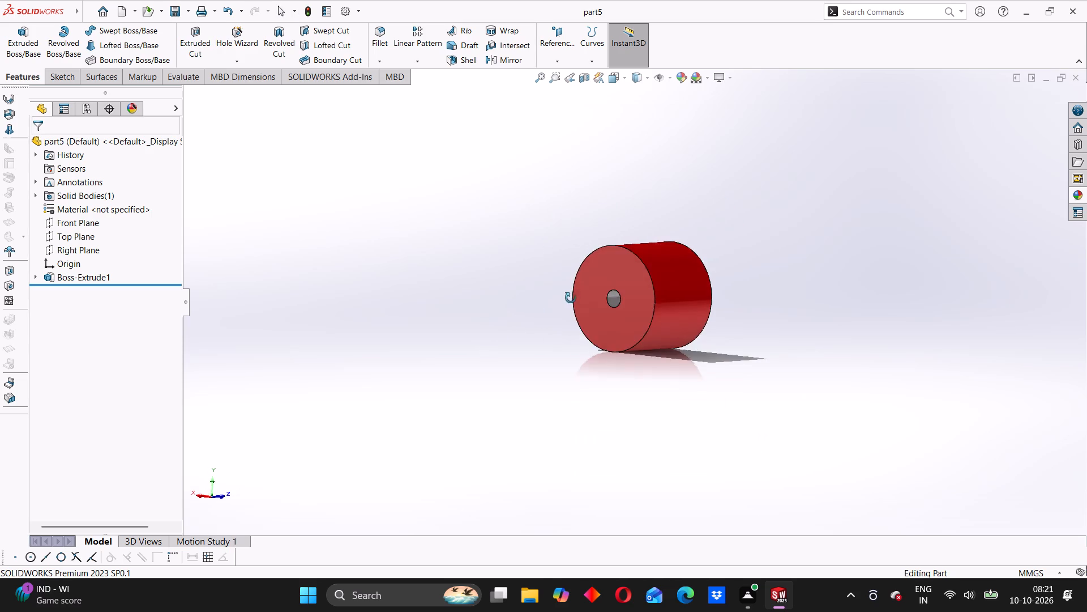
middle_drag(571, 298, 574, 294)
scroll(577, 290, down, 6)
middle_drag(644, 320, 699, 320)
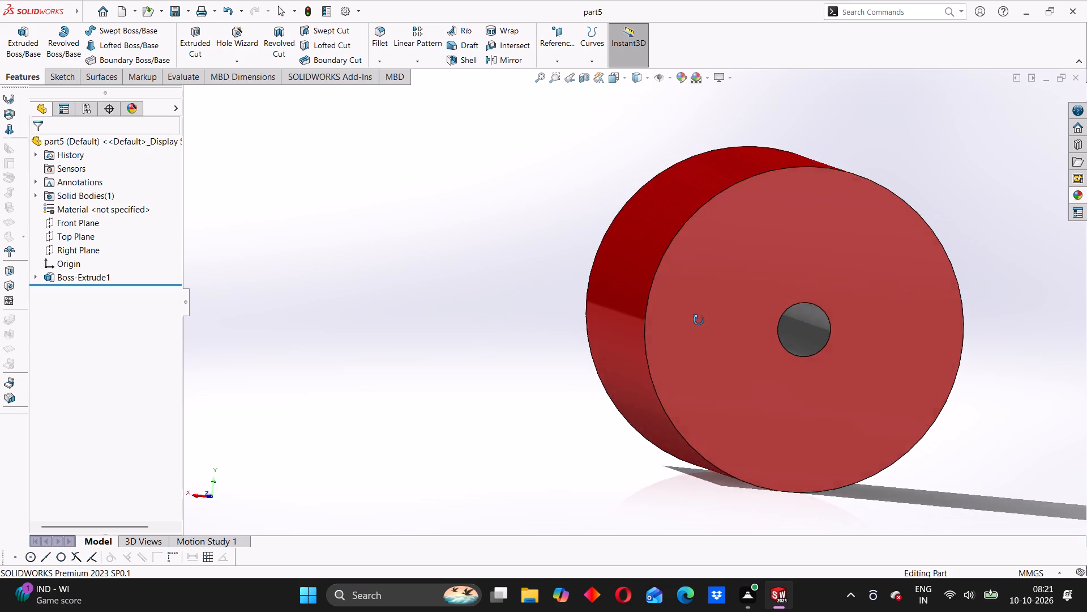
middle_drag(699, 320, 665, 324)
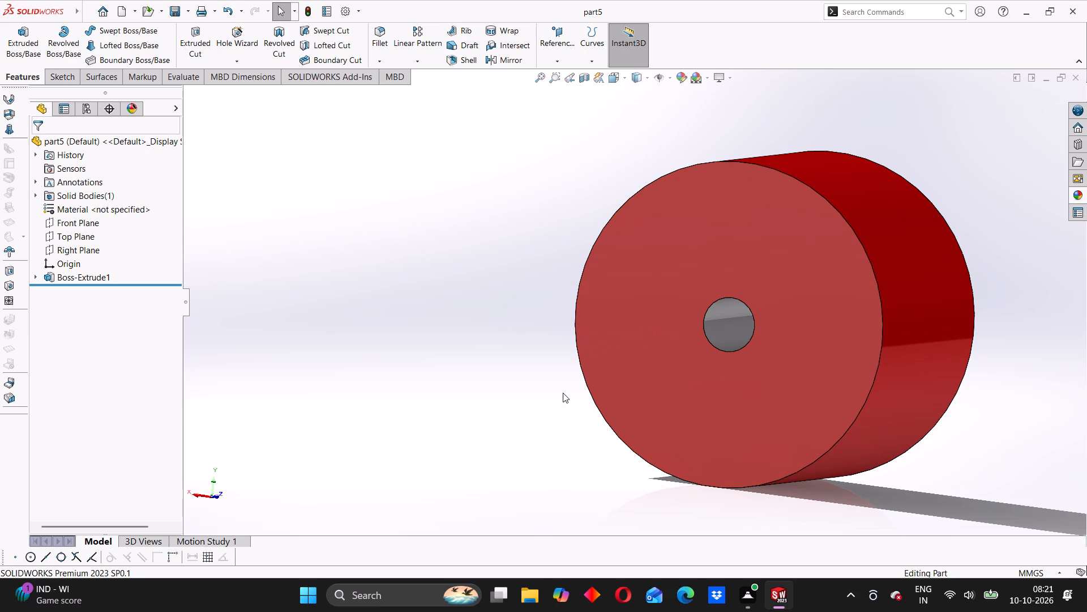
scroll(765, 309, up, 5)
middle_drag(773, 325, 734, 333)
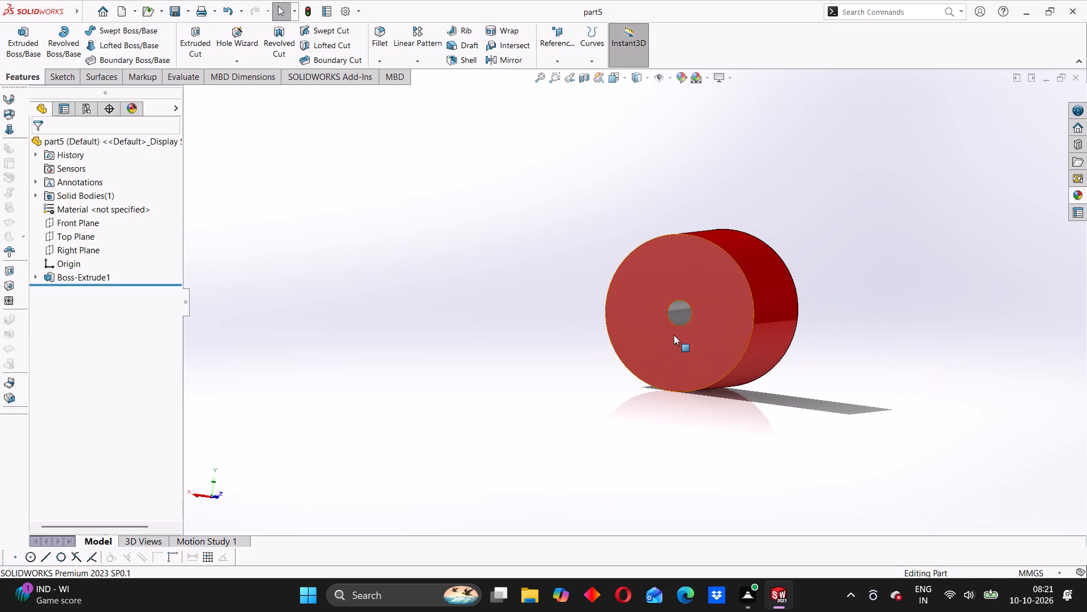
middle_drag(701, 327, 609, 352)
click(497, 318)
middle_drag(580, 312, 658, 291)
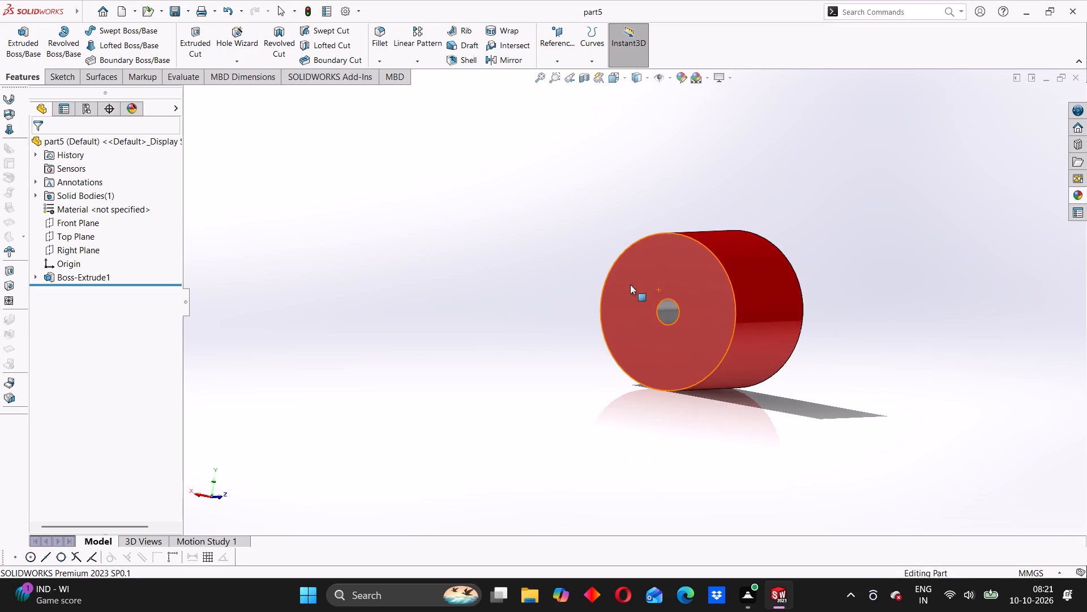
scroll(670, 327, down, 4)
click(660, 282)
click(359, 286)
middle_drag(730, 248, 698, 266)
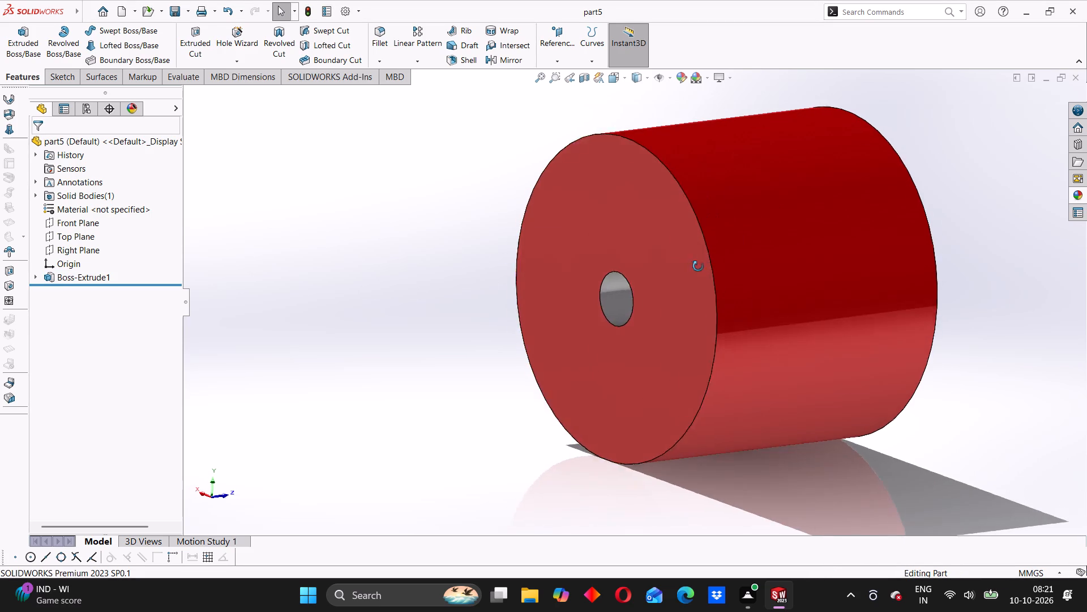
middle_drag(698, 266, 697, 267)
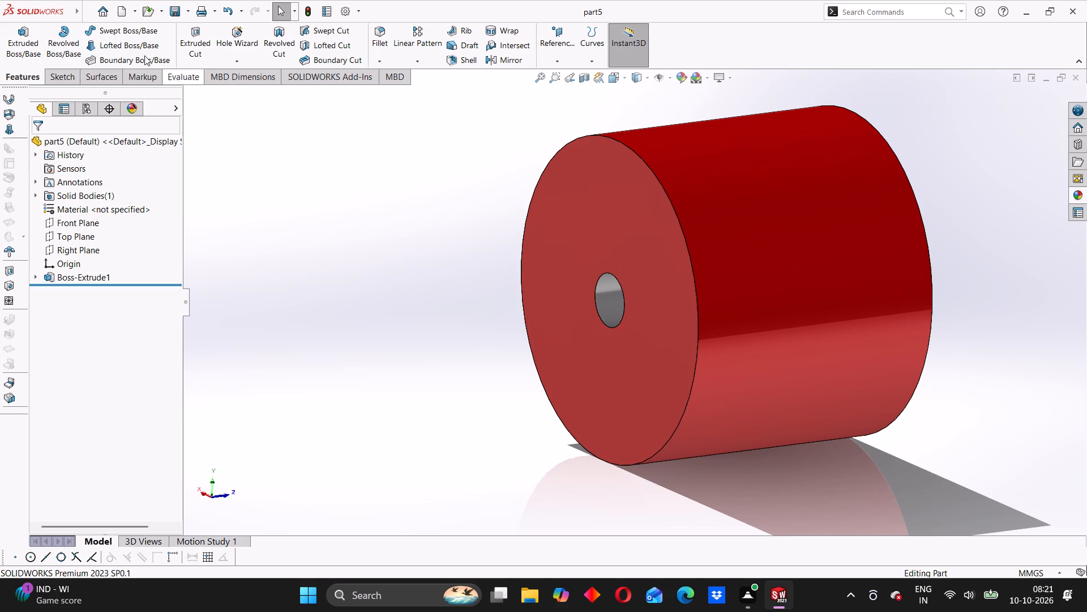
Create a new blank part document.
click(99, 8)
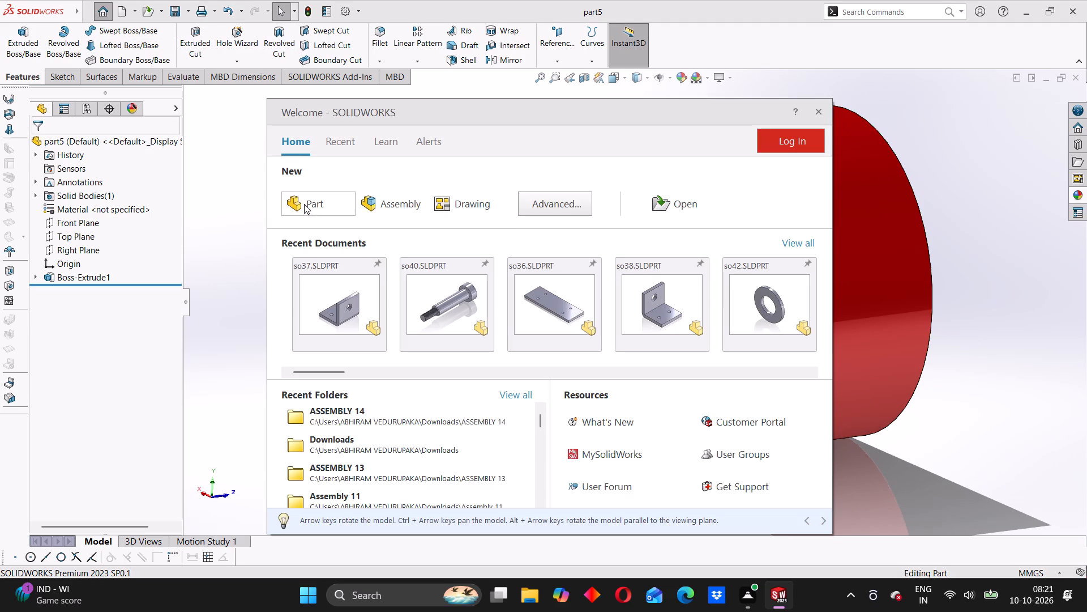
click(304, 204)
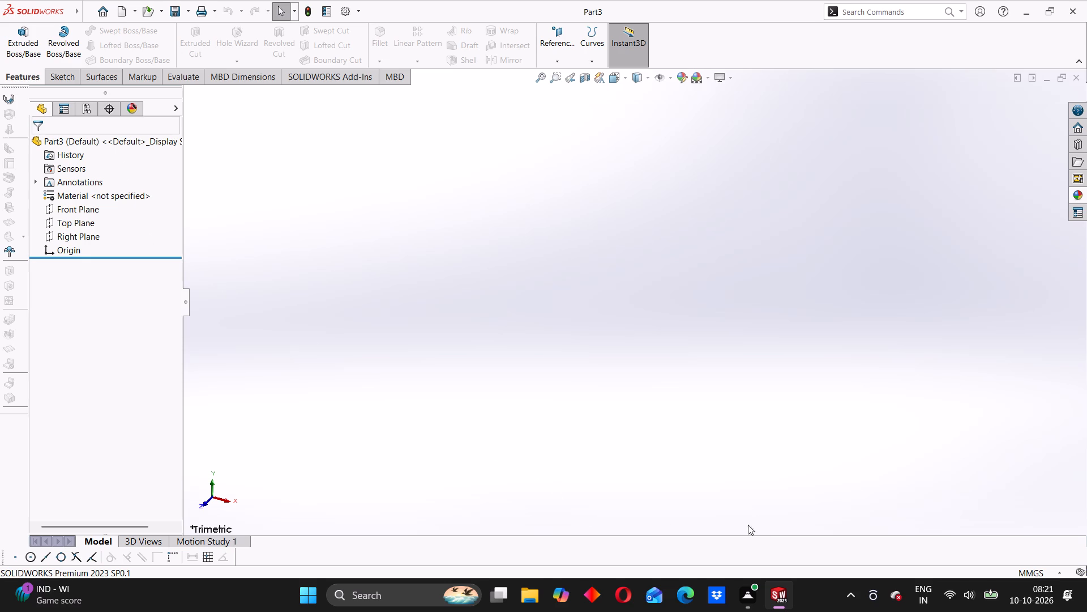
Switch back to the part5 document and close it, leaving the new blank part open.
click(779, 427)
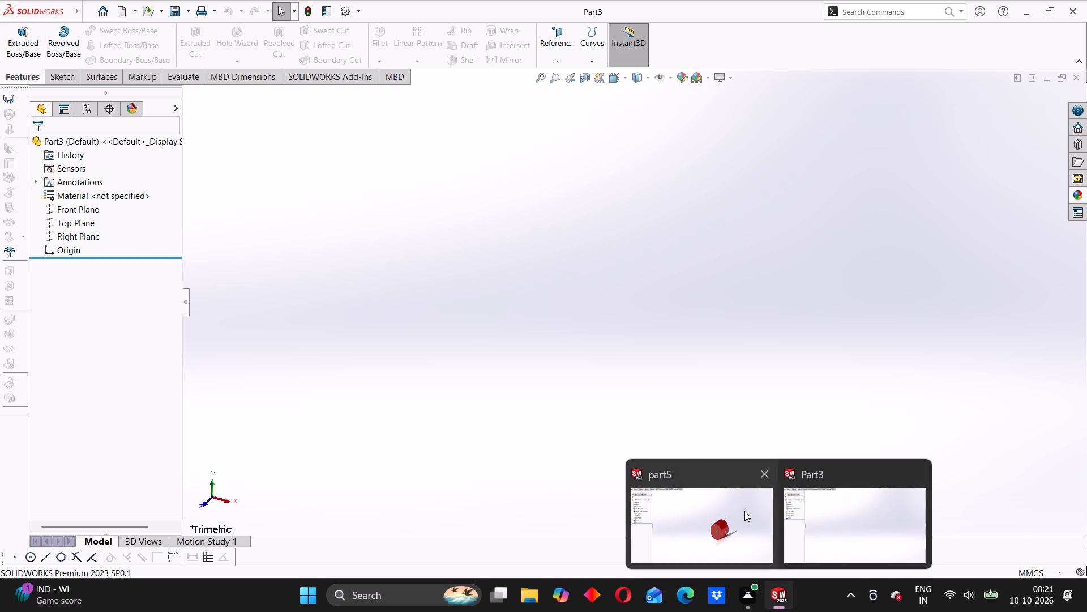
click(744, 511)
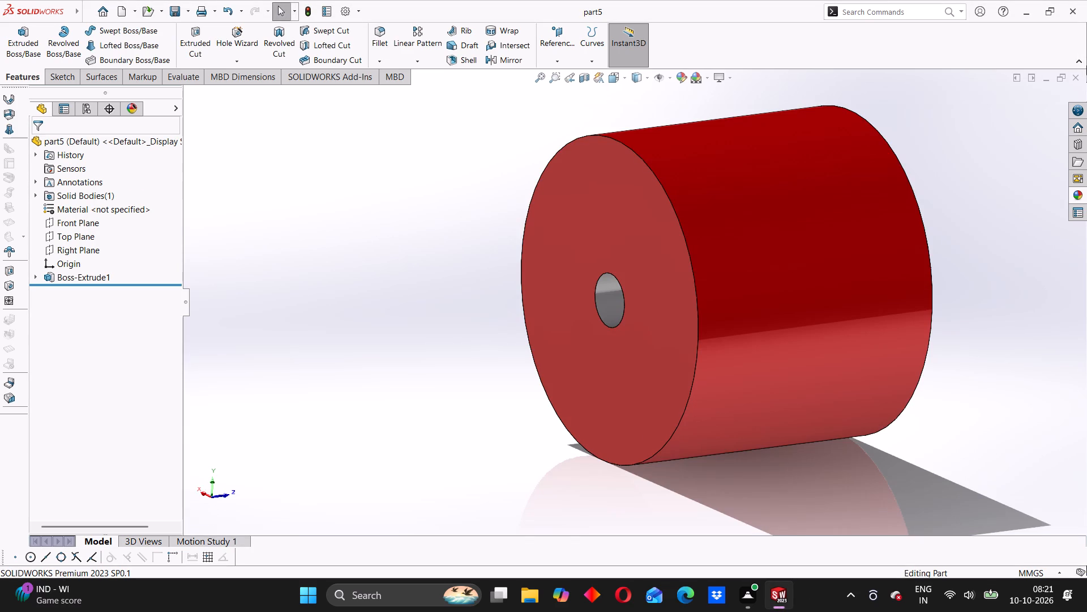
click(1075, 76)
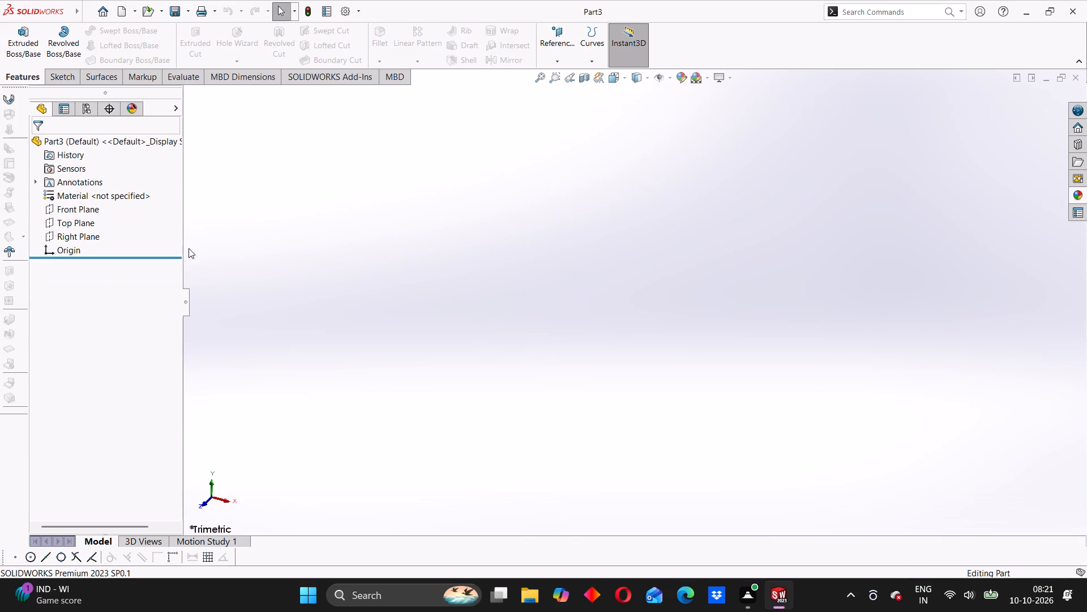
On the Front Plane, sketch a horizontal midpoint line centred on the origin, about 110 mm long.
click(82, 212)
click(89, 191)
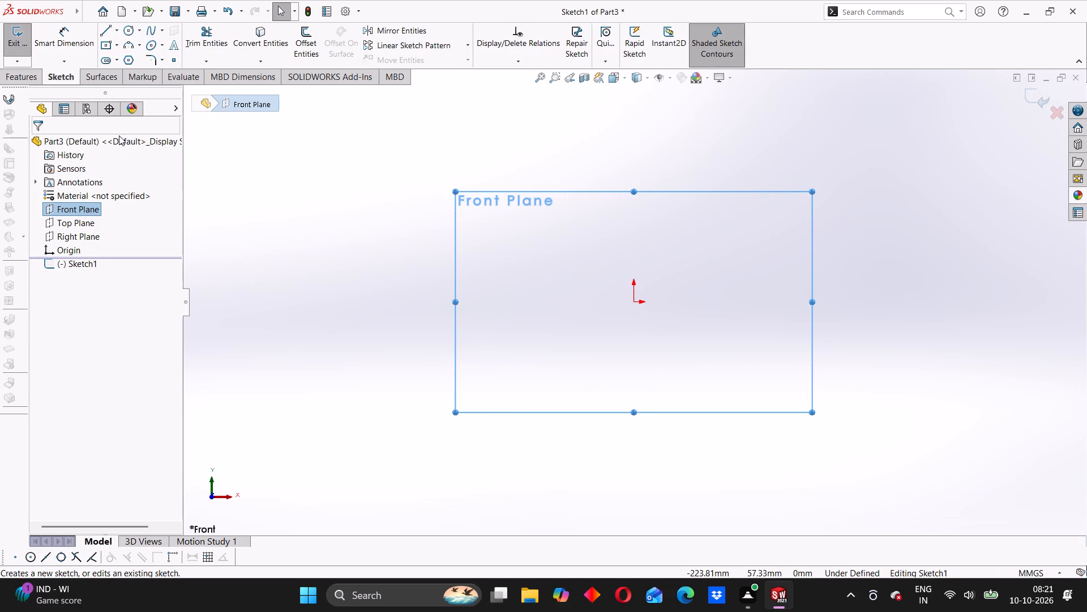
click(115, 46)
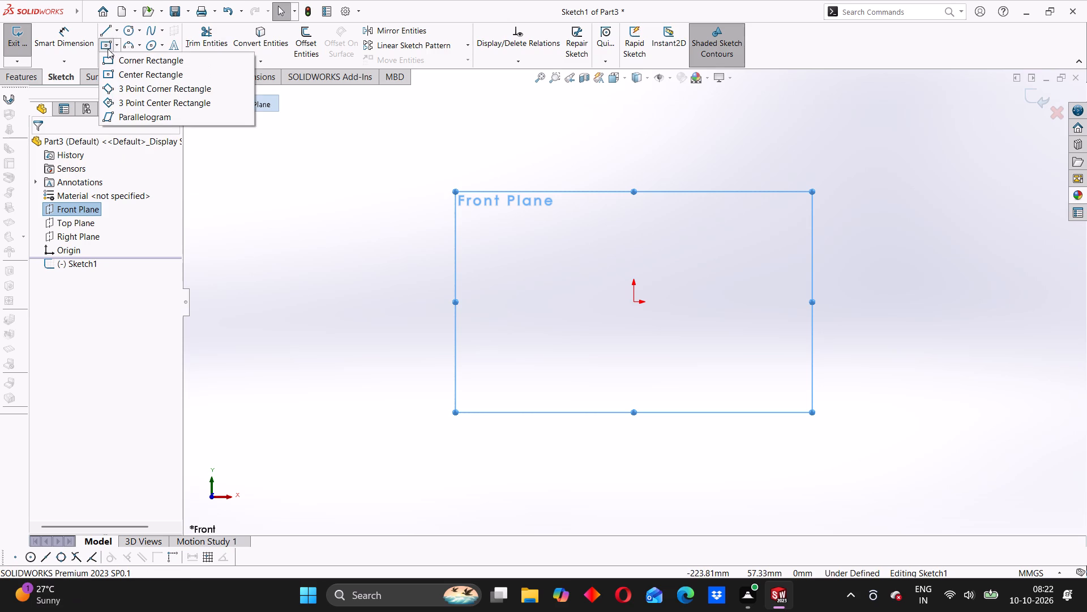
click(117, 32)
click(118, 30)
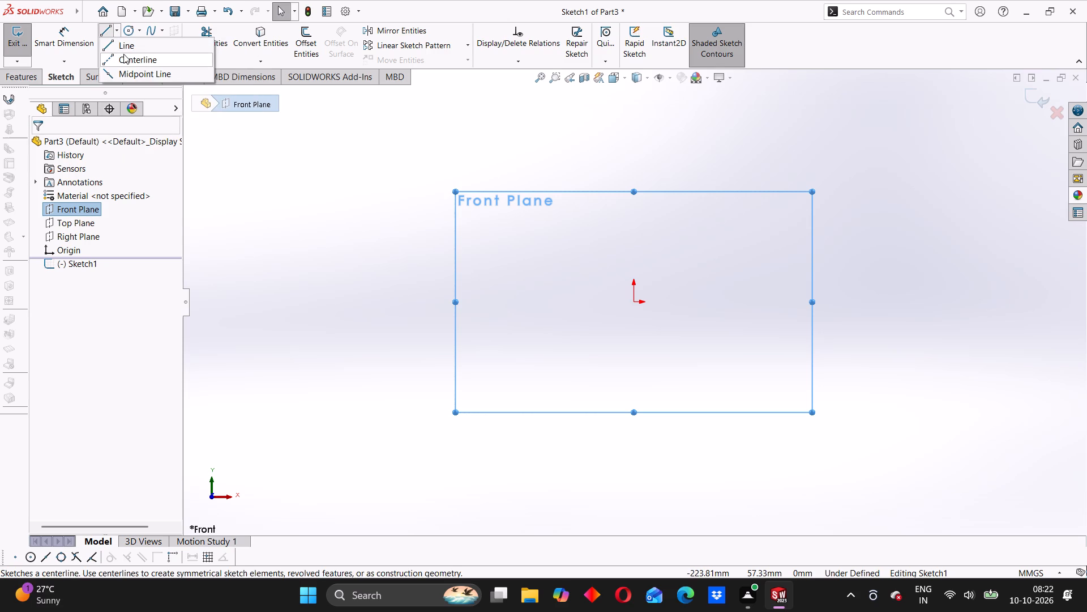
click(127, 68)
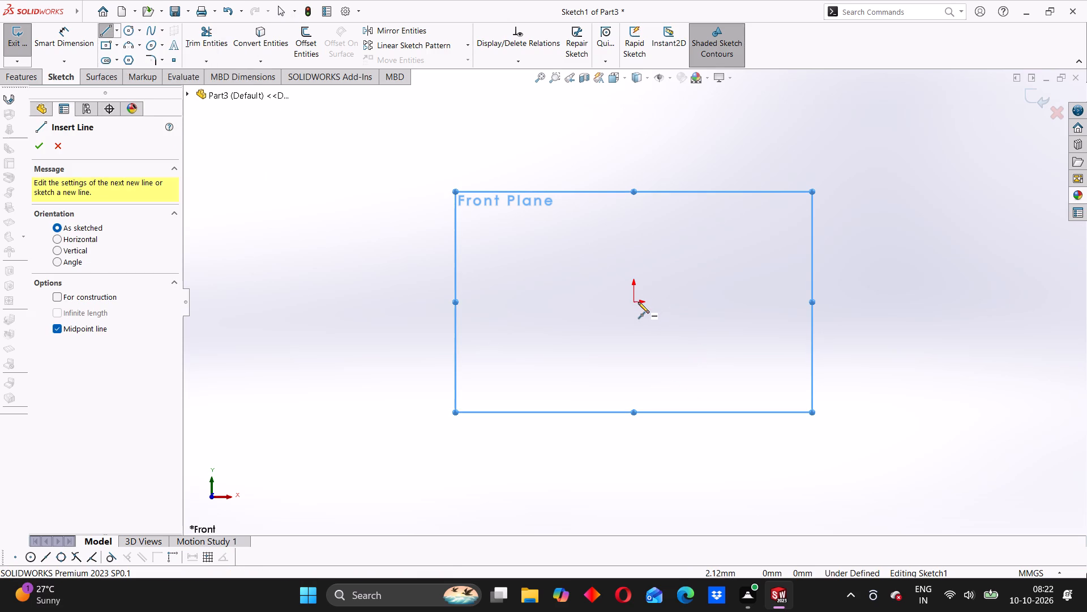
click(635, 302)
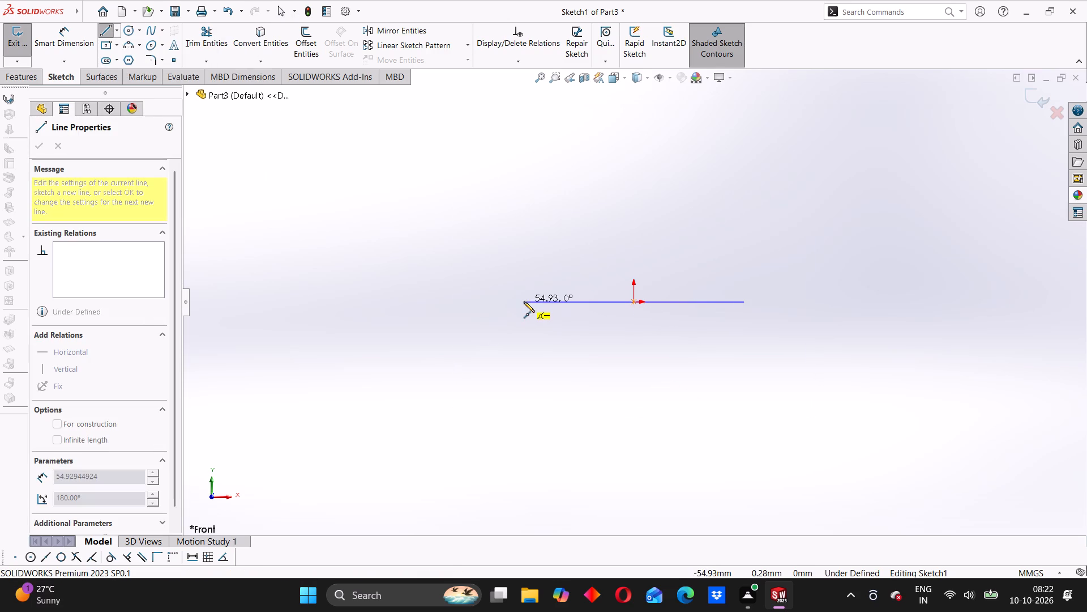
click(524, 301)
Dimension the horizontal line centred on the origin to 60 mm.
click(69, 53)
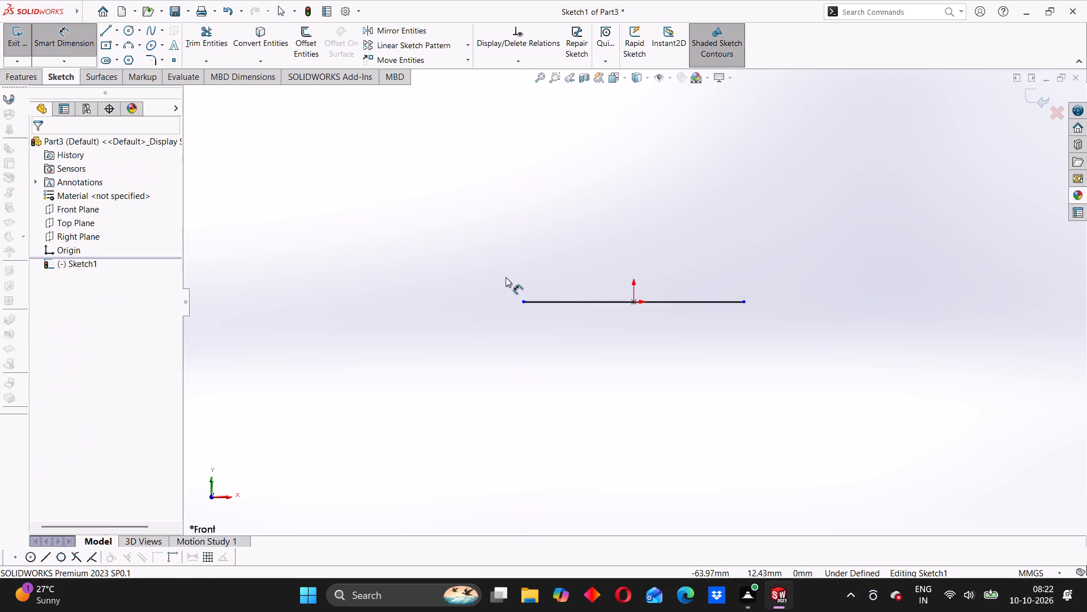
click(561, 303)
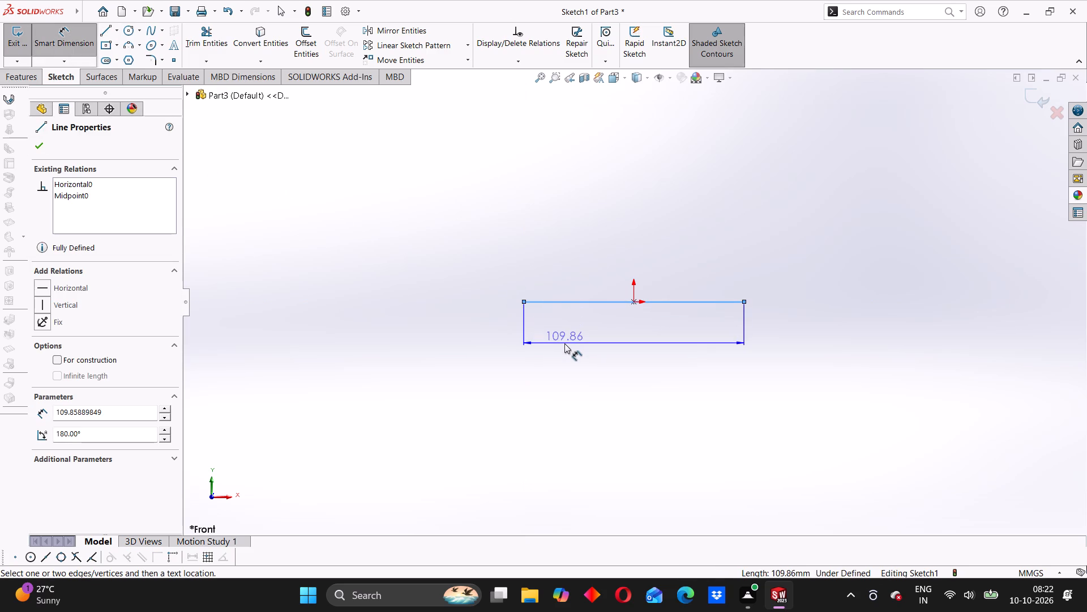
click(564, 343)
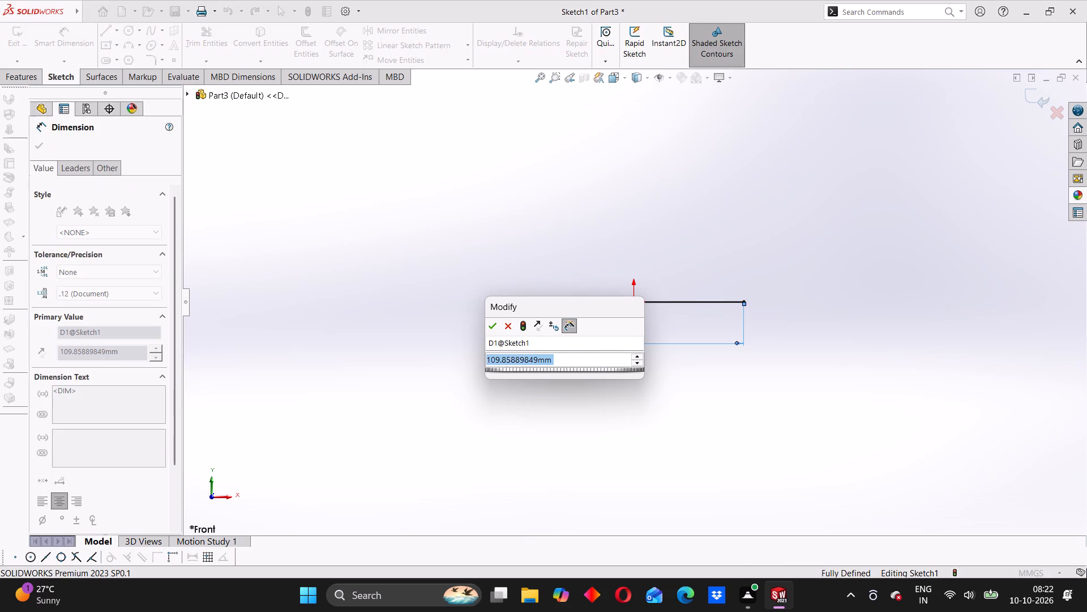
text(60)
key(Return)
click(489, 314)
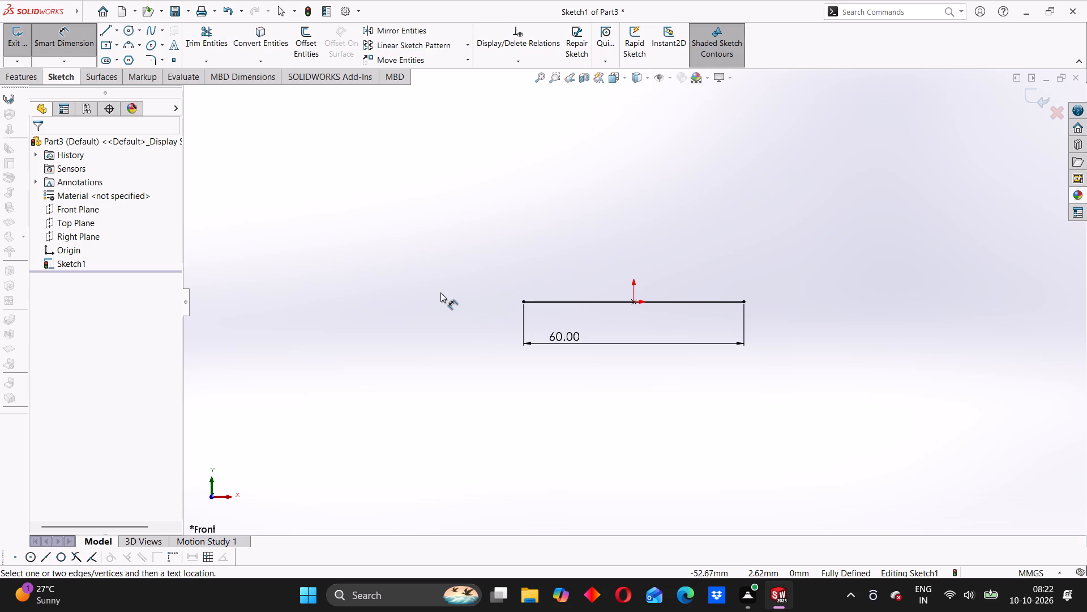
Close the profile above the base line with a left vertical about 20 mm, a sloped line about 43 mm, a short horizontal top and a right vertical.
click(106, 31)
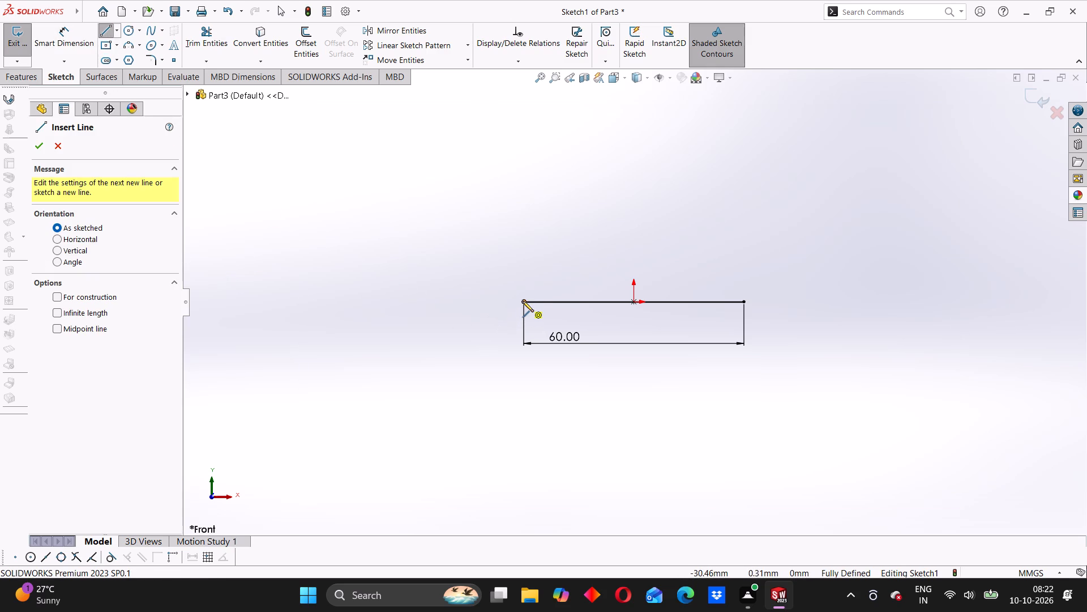
click(523, 301)
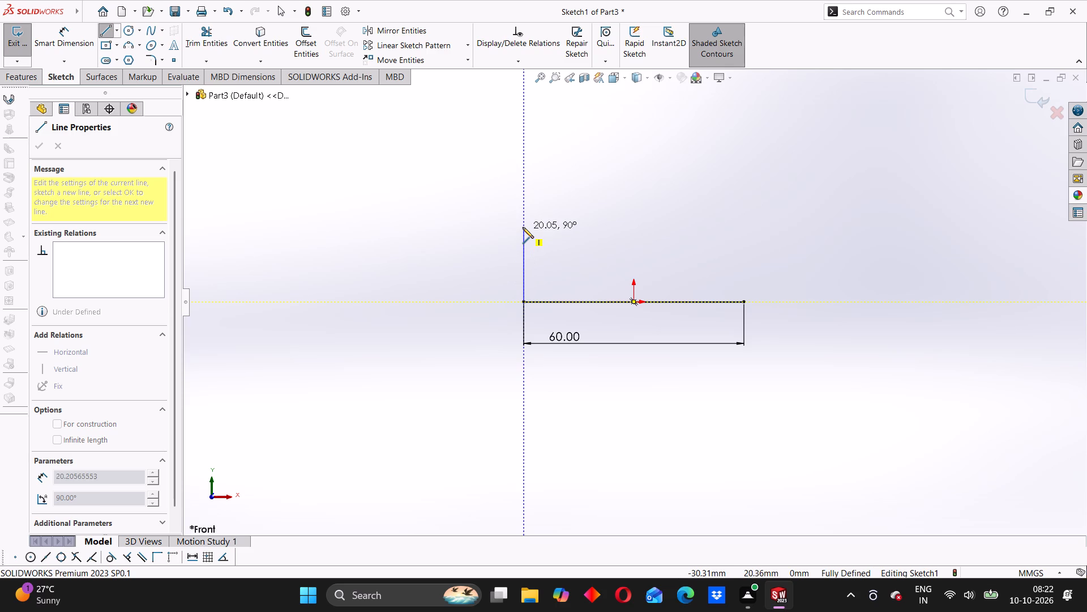
click(523, 227)
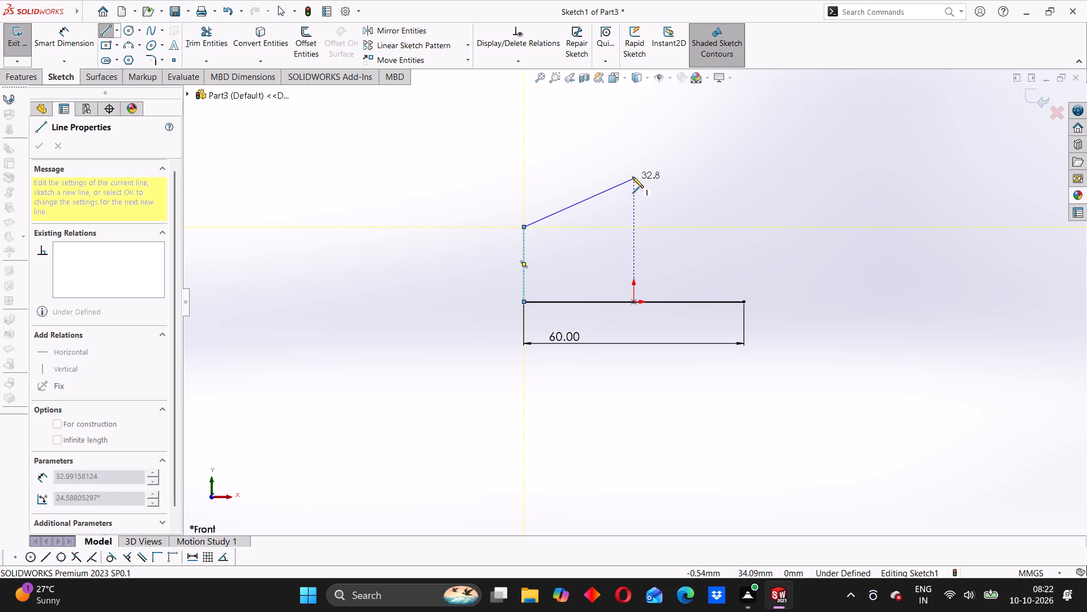
click(669, 159)
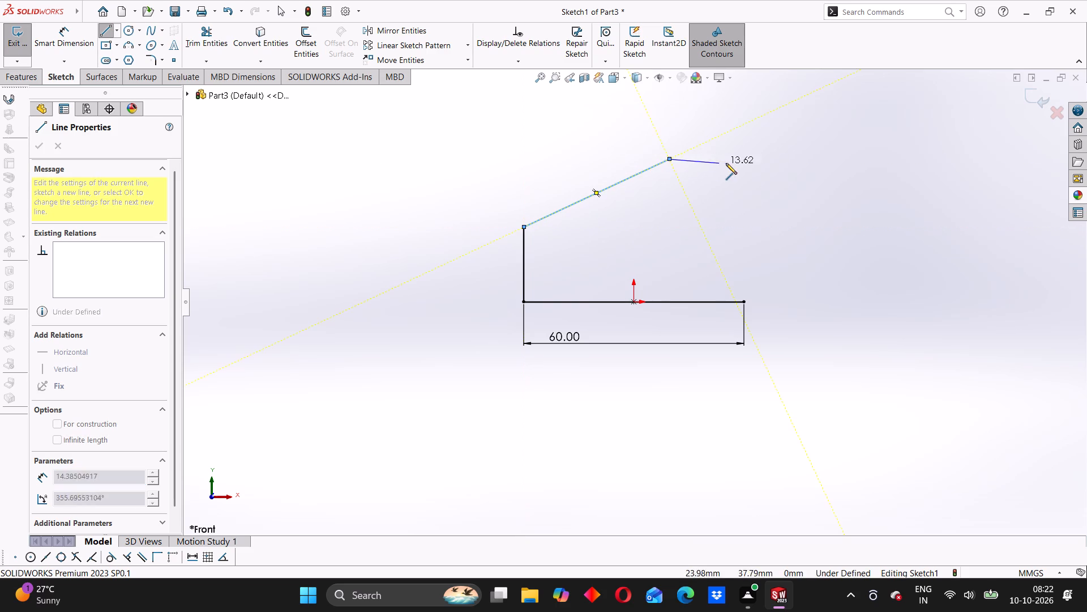
click(744, 156)
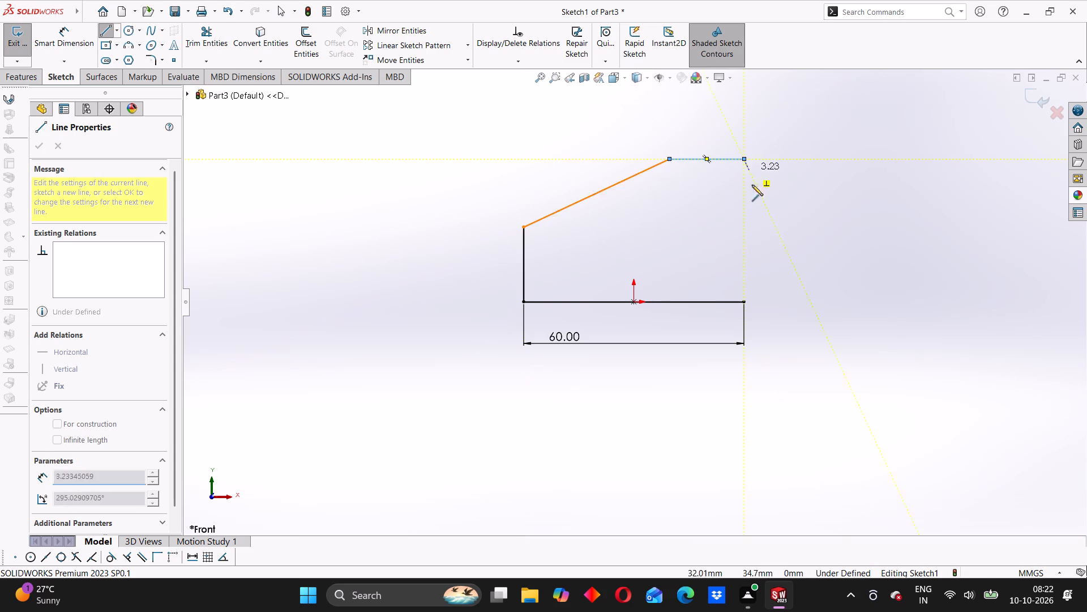
click(744, 300)
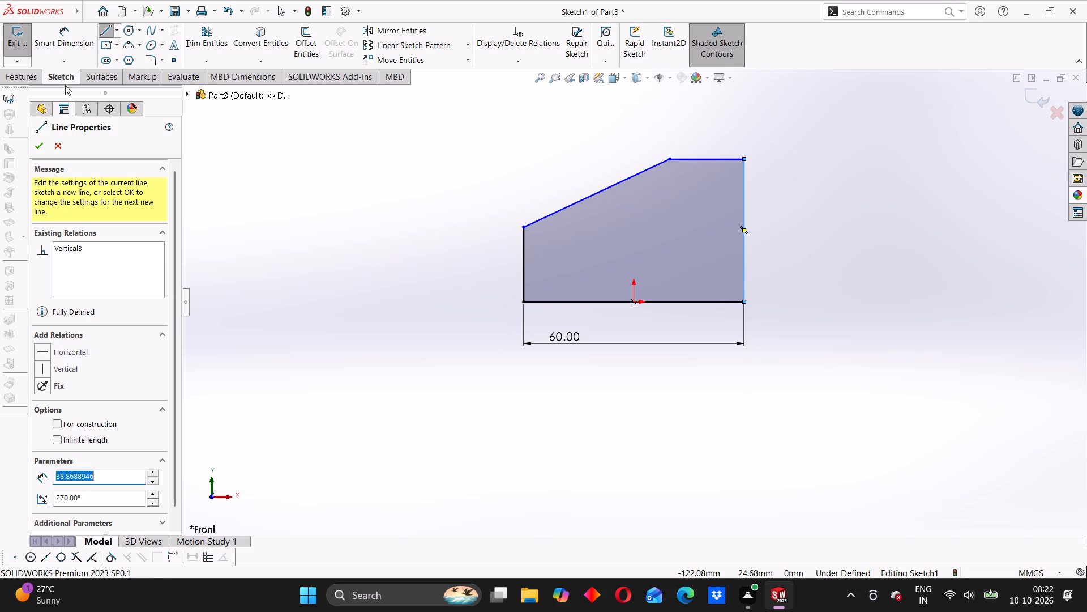
key(Escape)
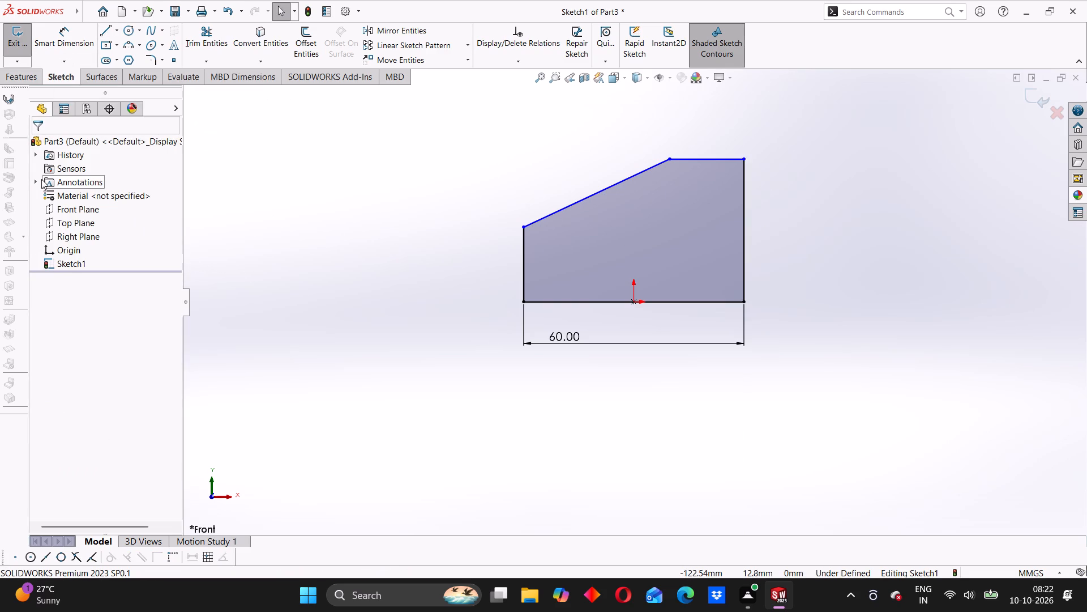
Dimension the profile's short horizontal top edge to 15 mm.
click(58, 30)
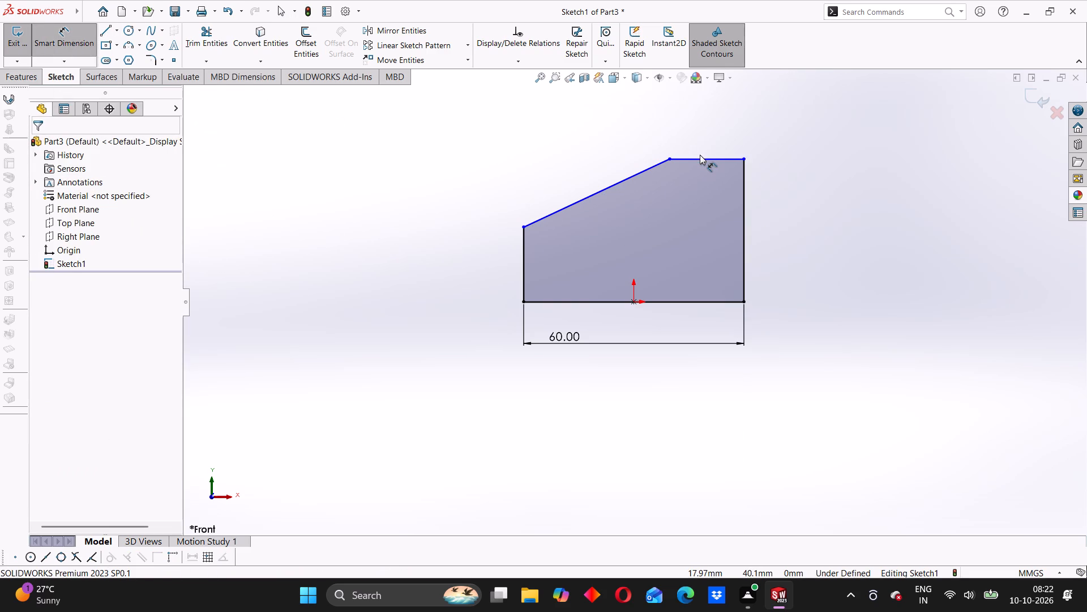
click(700, 156)
click(697, 147)
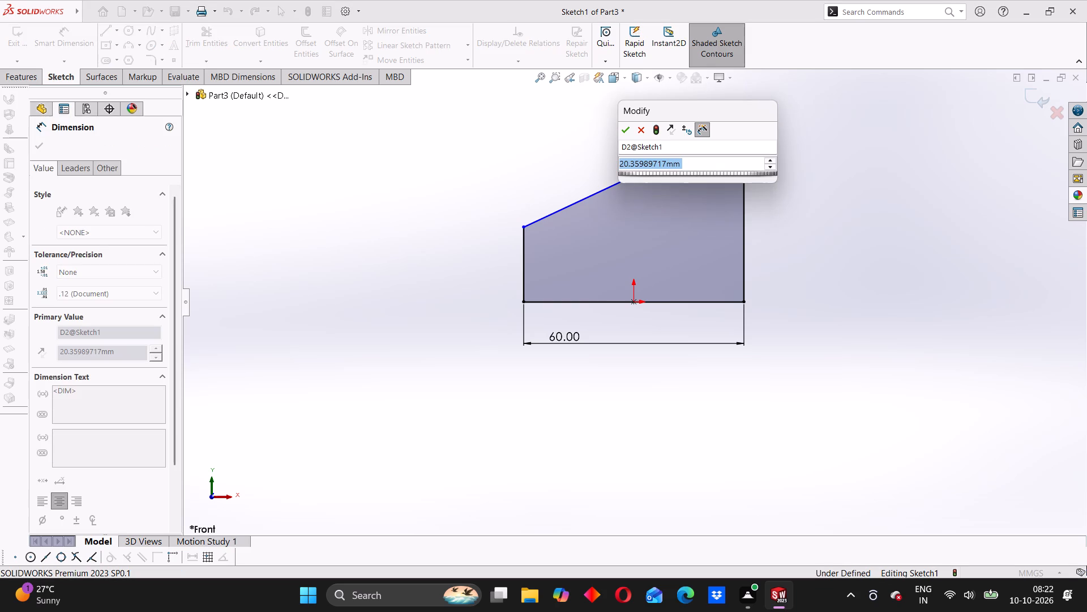
text(15)
key(Return)
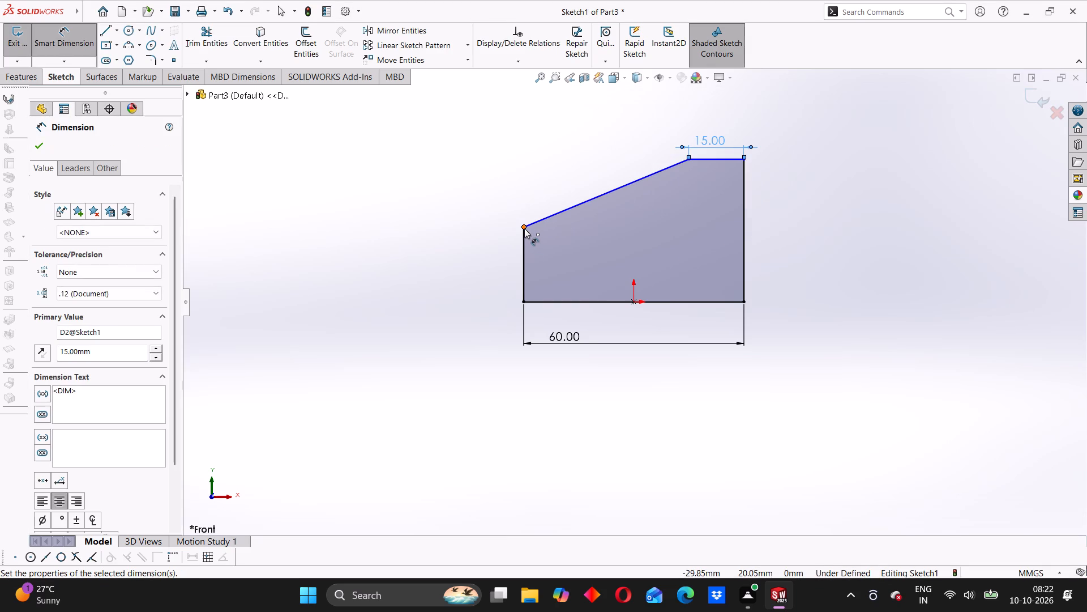
Dimension the profile's left vertical edge to 30 mm.
click(524, 255)
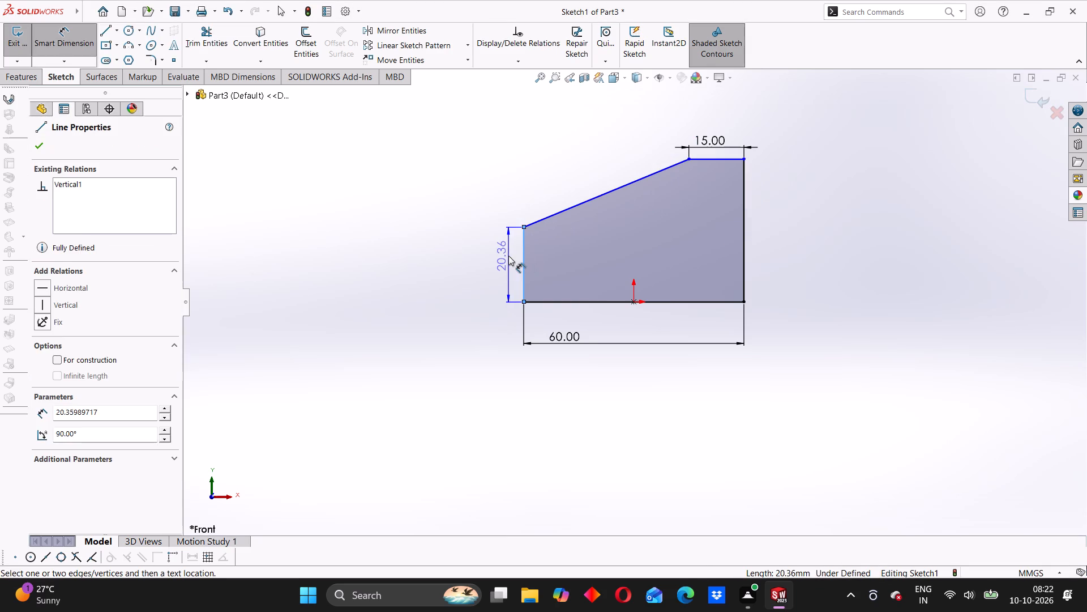
click(508, 256)
text(30)
key(Return)
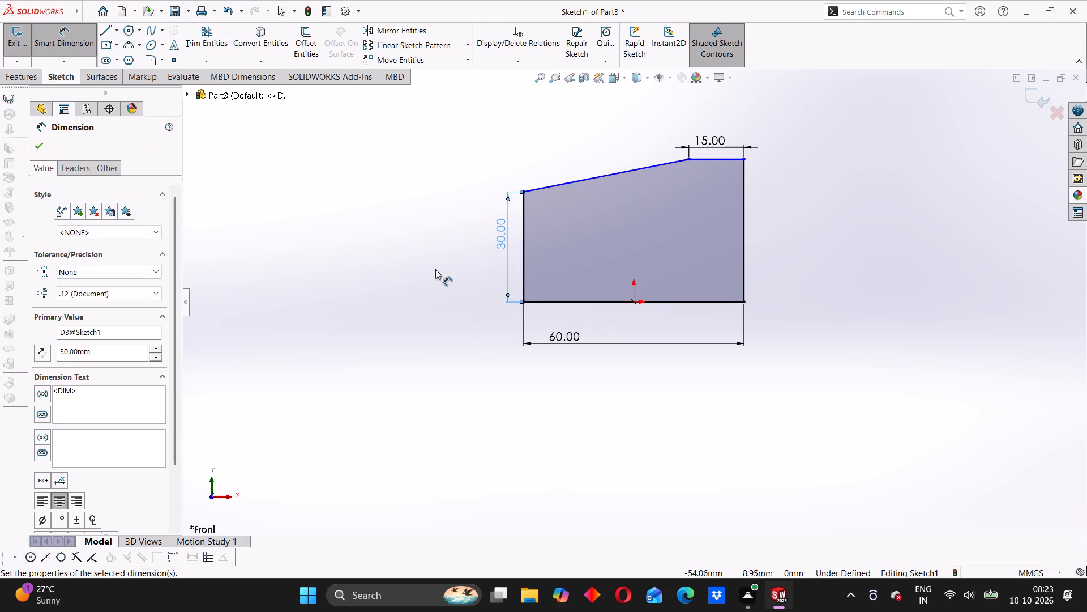
click(435, 269)
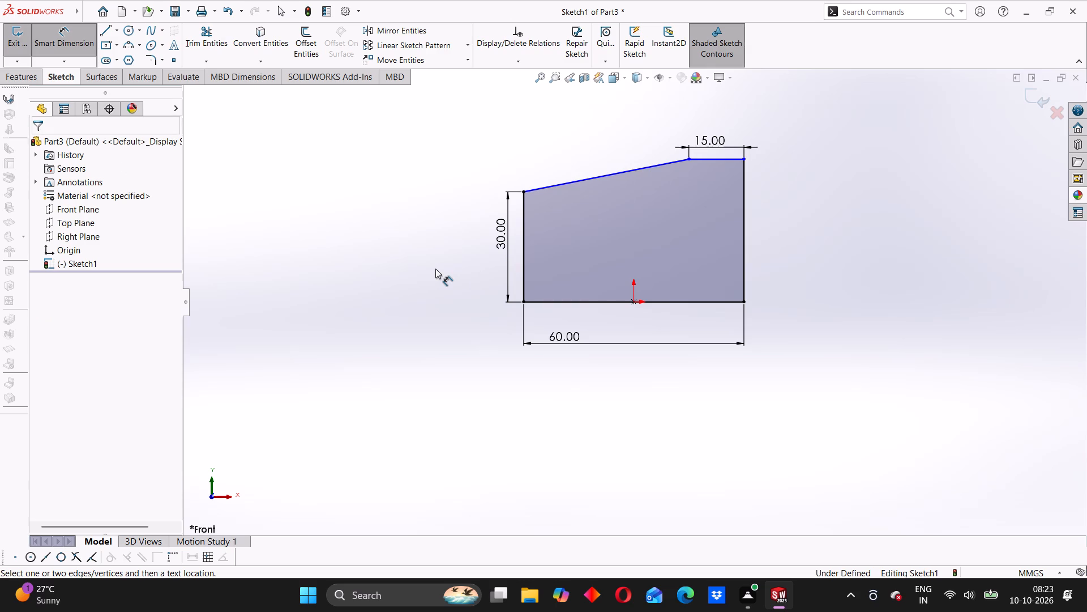
Dimension the profile's right vertical edge to 50 mm.
click(746, 198)
click(770, 194)
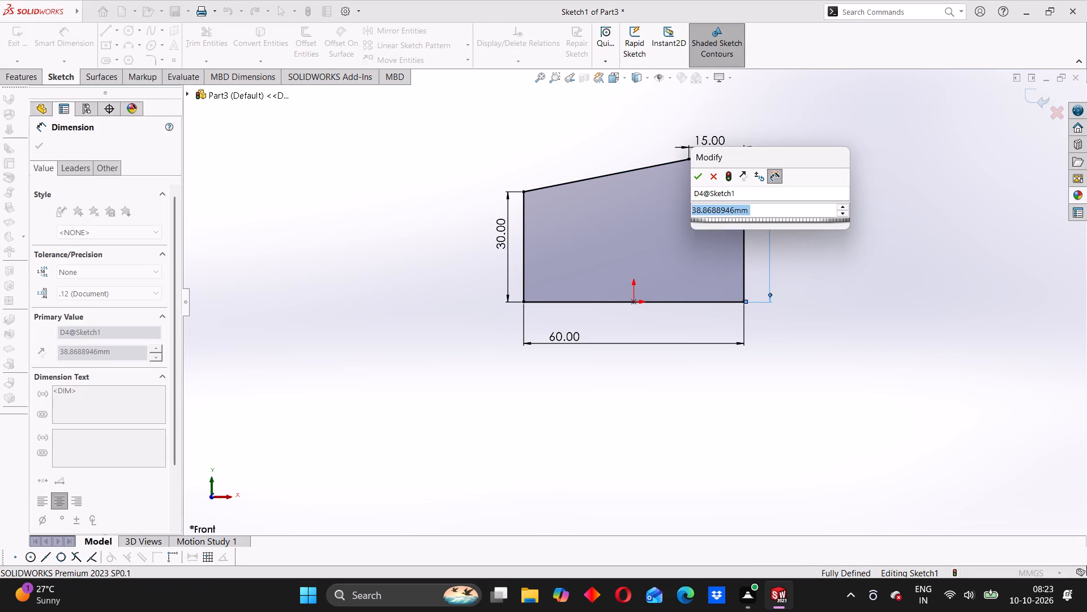
text(50)
key(Return)
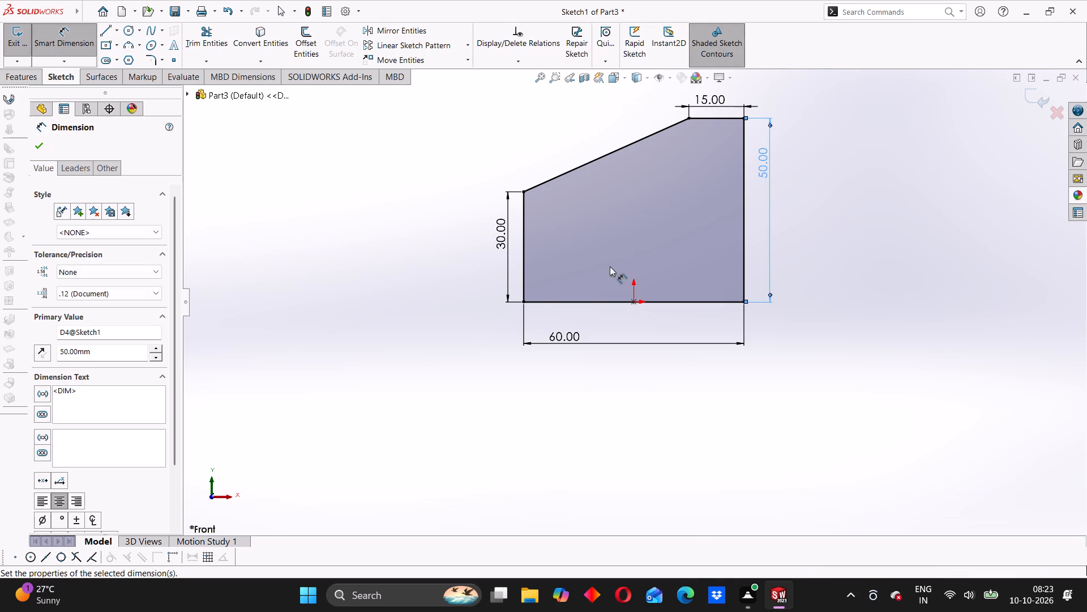
scroll(593, 280, up, 3)
click(494, 294)
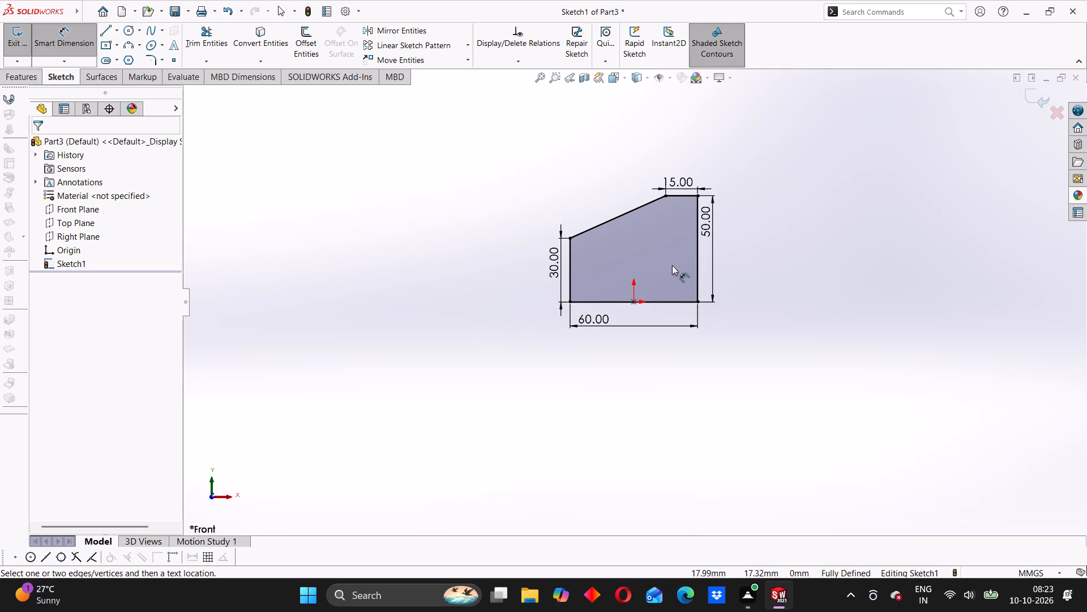
Extrude the sloped-top profile as a boss with the Mid Plane end condition and a depth of 42 mm.
middle_drag(747, 287, 691, 296)
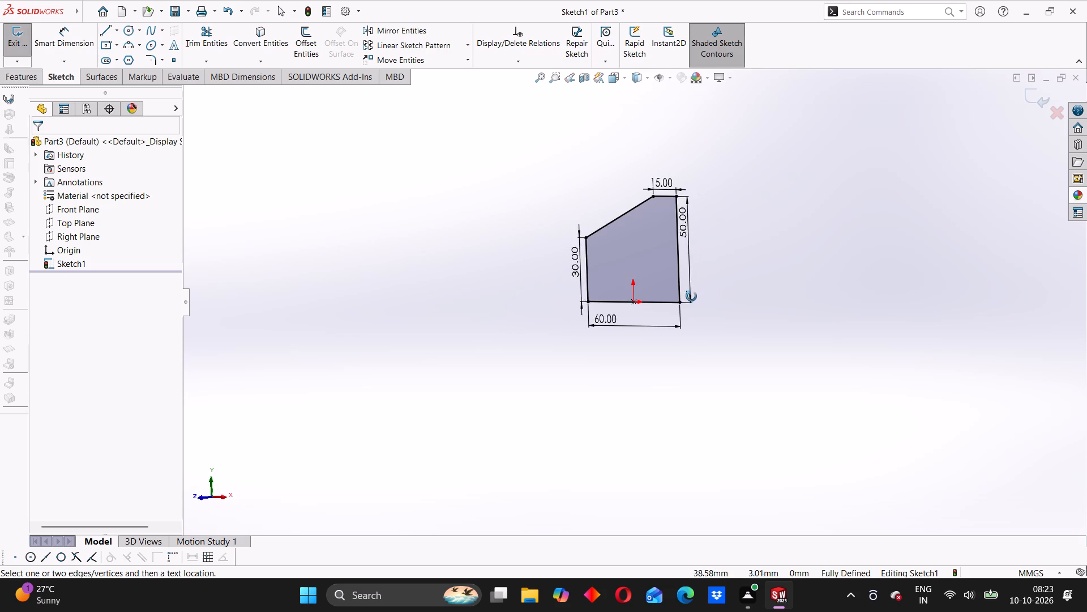
middle_drag(691, 296, 807, 313)
middle_drag(605, 285, 541, 235)
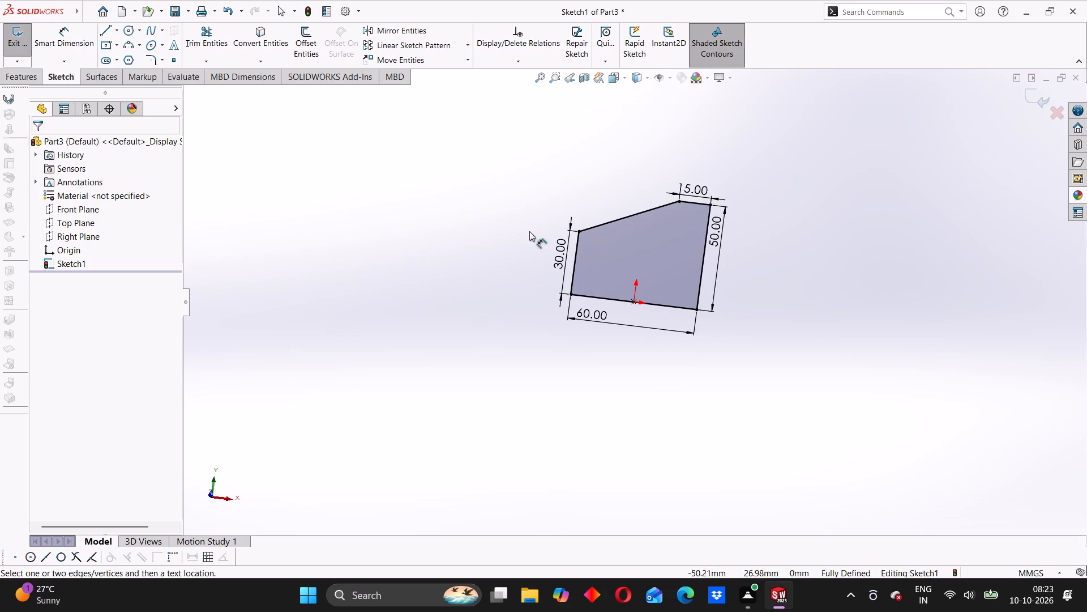
click(37, 47)
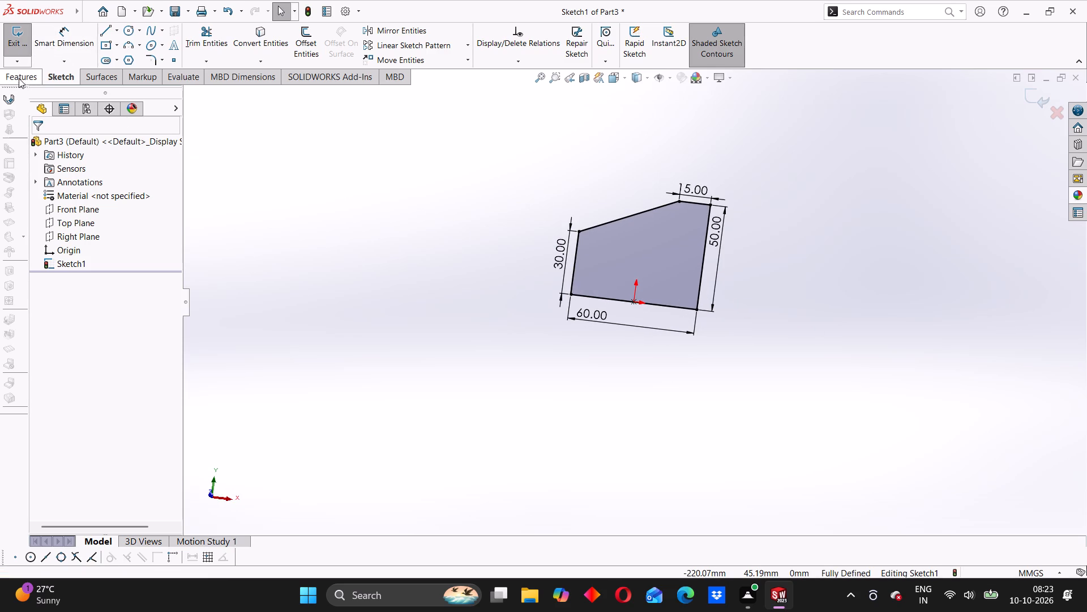
click(18, 79)
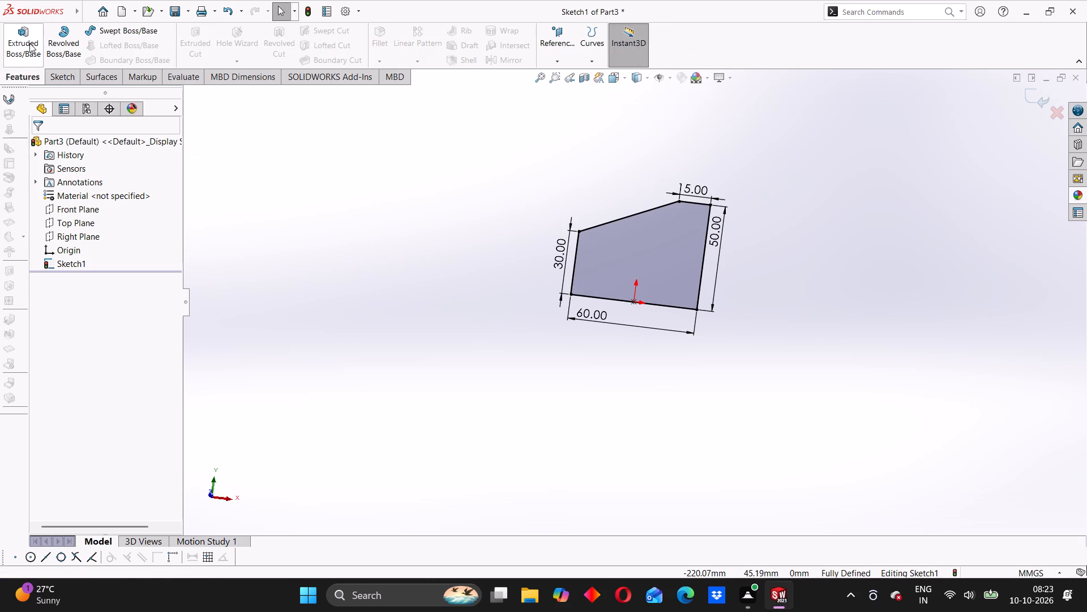
click(29, 43)
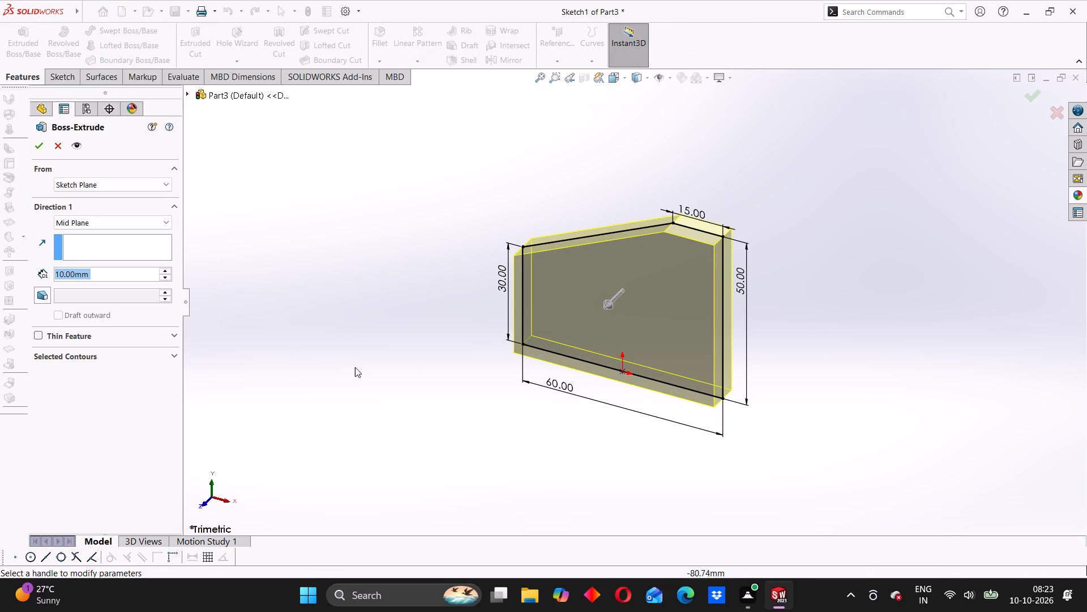
click(83, 220)
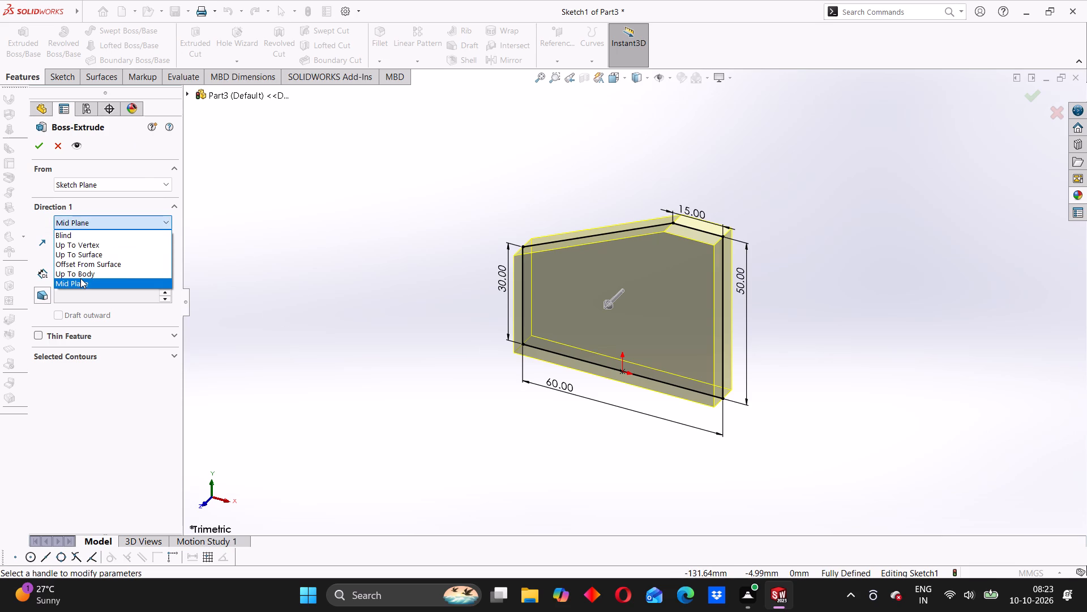
click(80, 282)
drag(95, 288, 96, 279)
drag(97, 277, 92, 277)
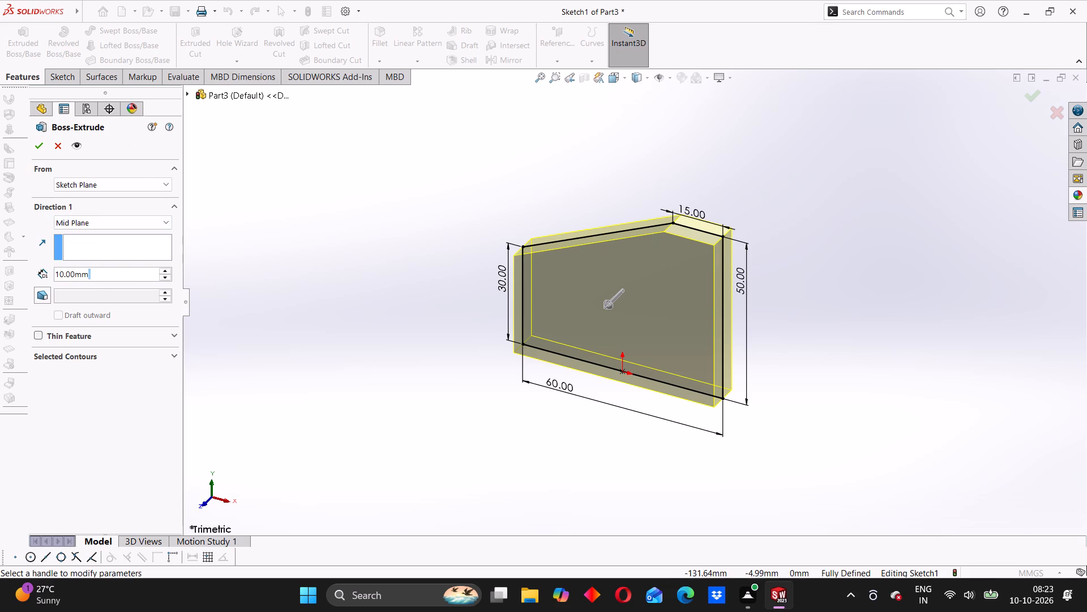
drag(92, 277, 51, 267)
text(42)
key(Return)
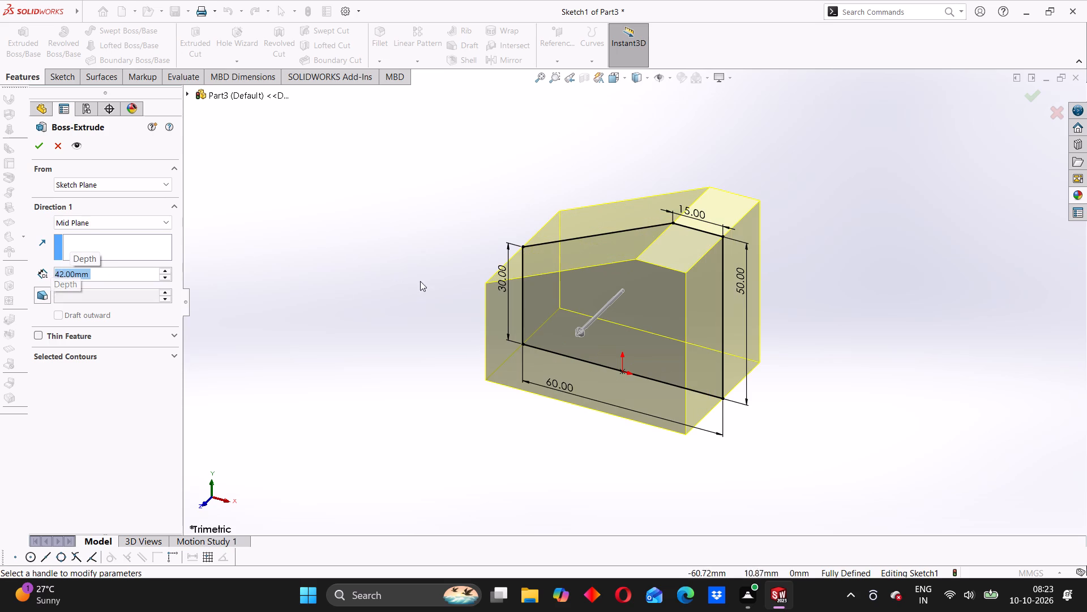
click(44, 147)
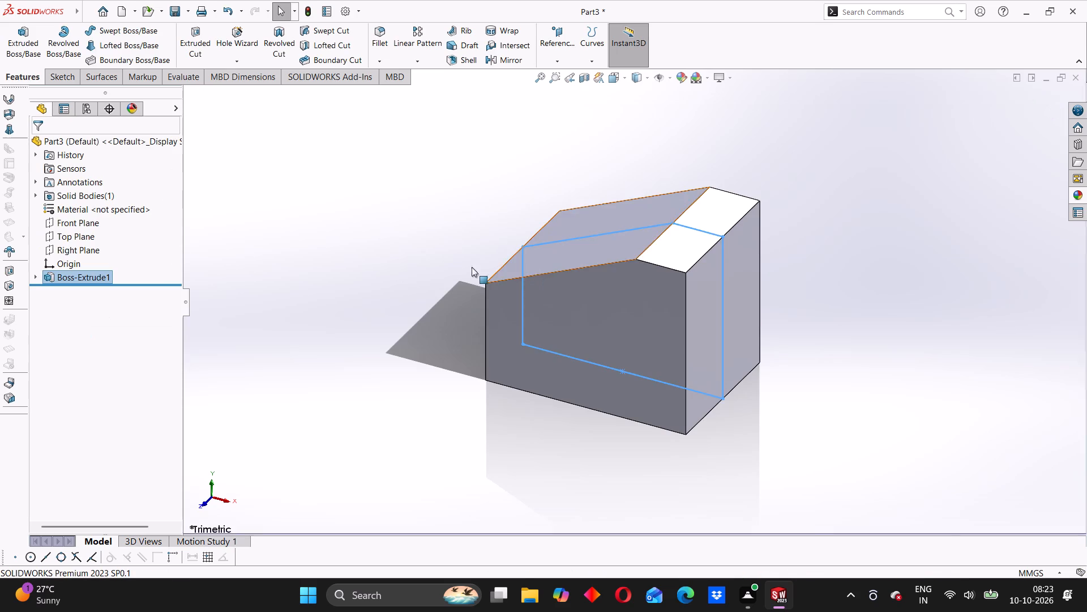
click(425, 263)
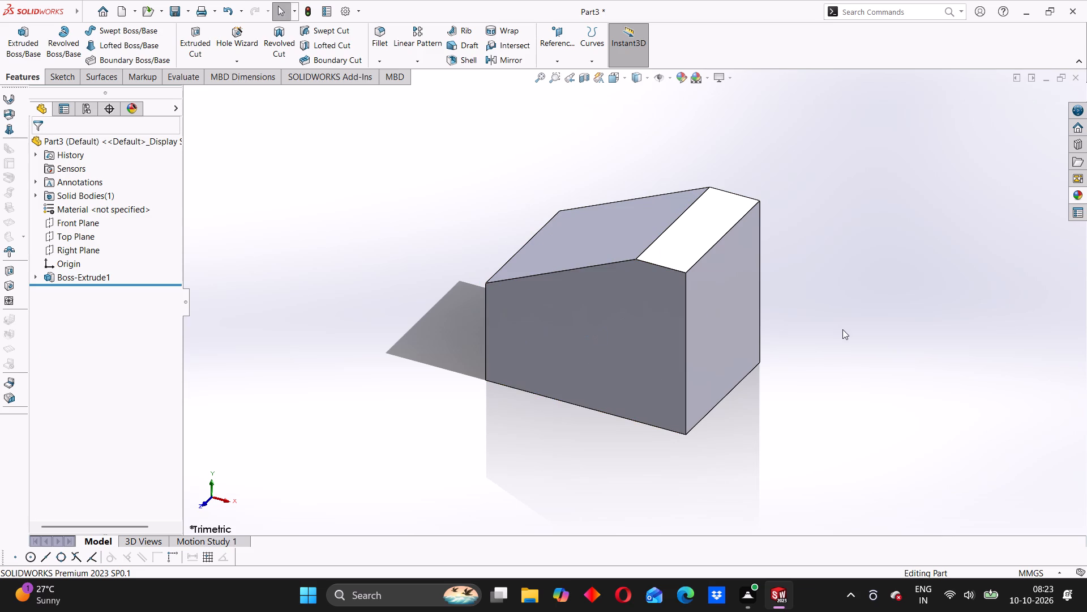
On the block's taller 50 mm end face, sketch a circle of about 9 mm radius centred on the face, 25 mm above the base.
click(720, 310)
click(776, 281)
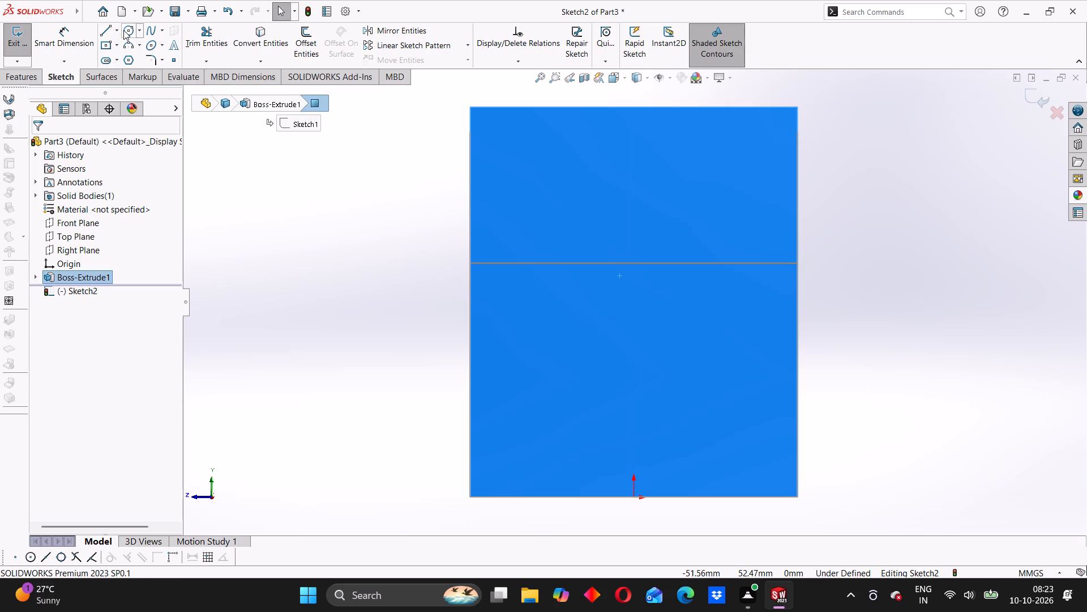
click(123, 30)
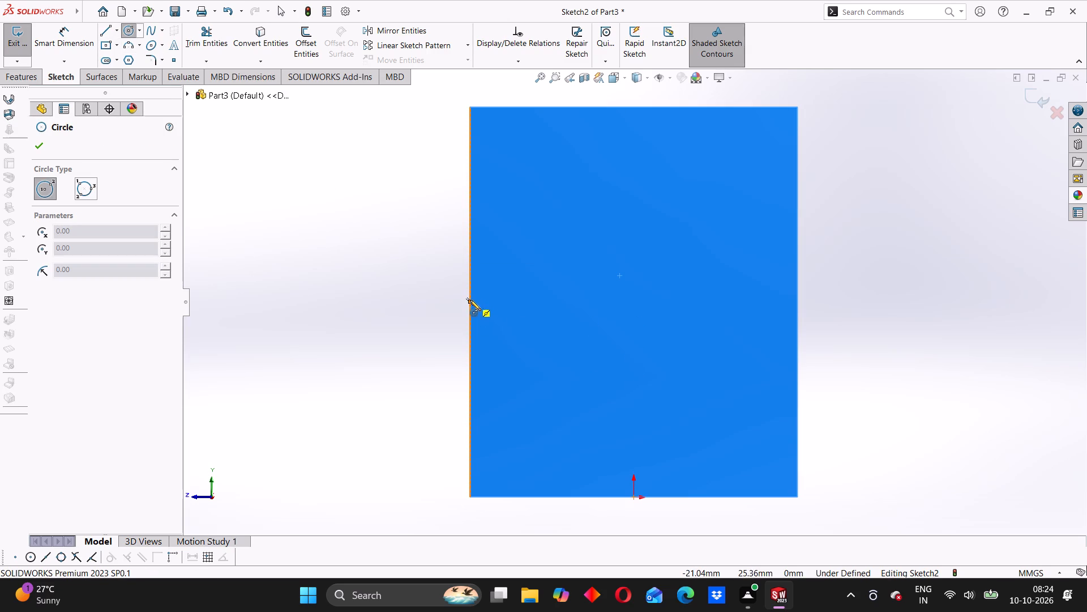
click(634, 303)
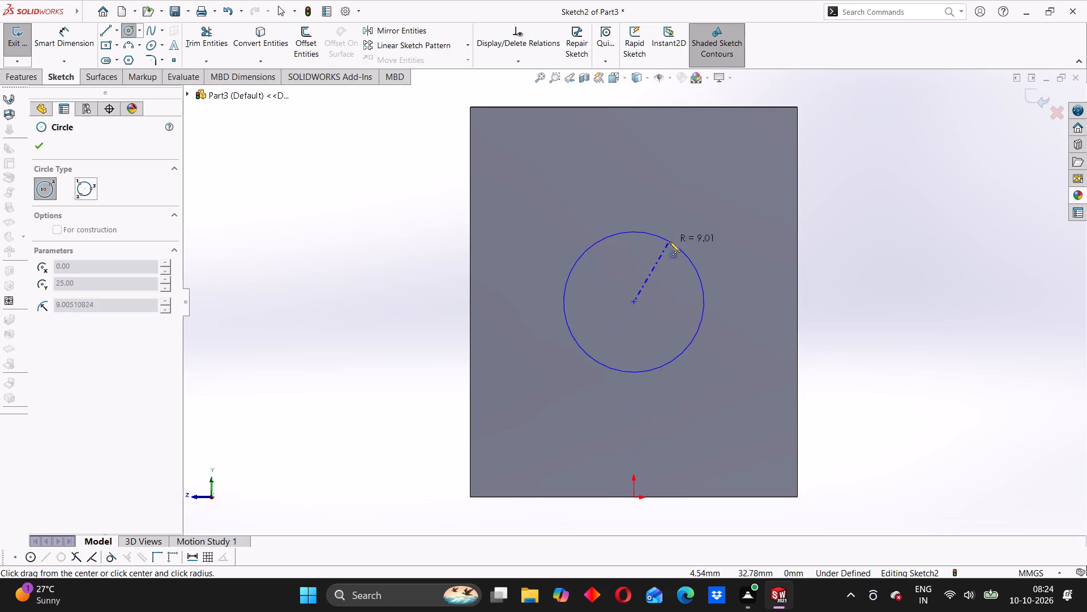
click(669, 241)
Dimension the circle's diameter to 18 mm.
click(78, 40)
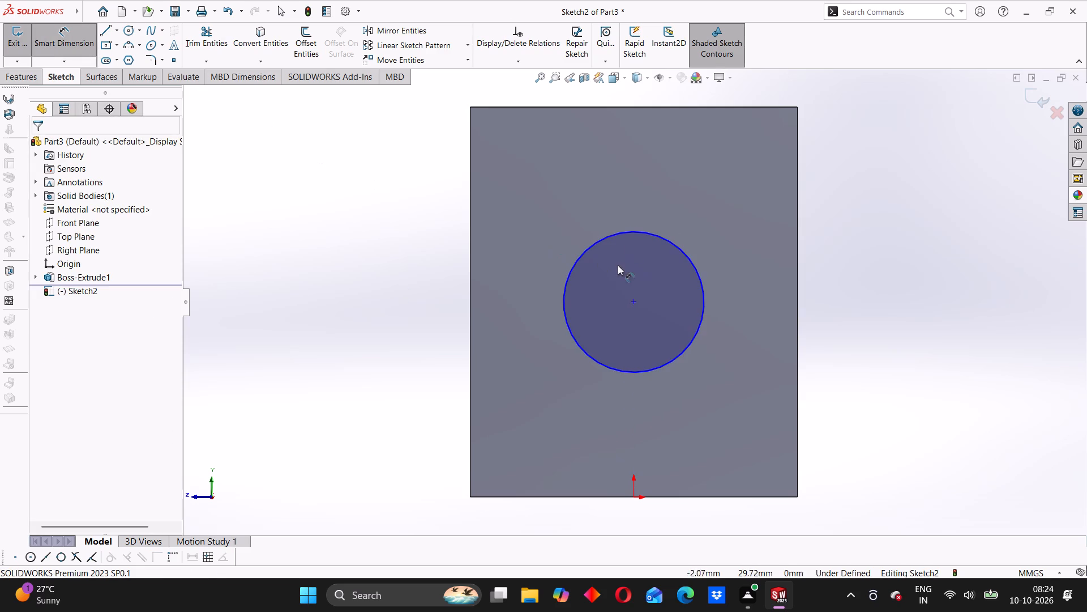
click(580, 257)
click(409, 292)
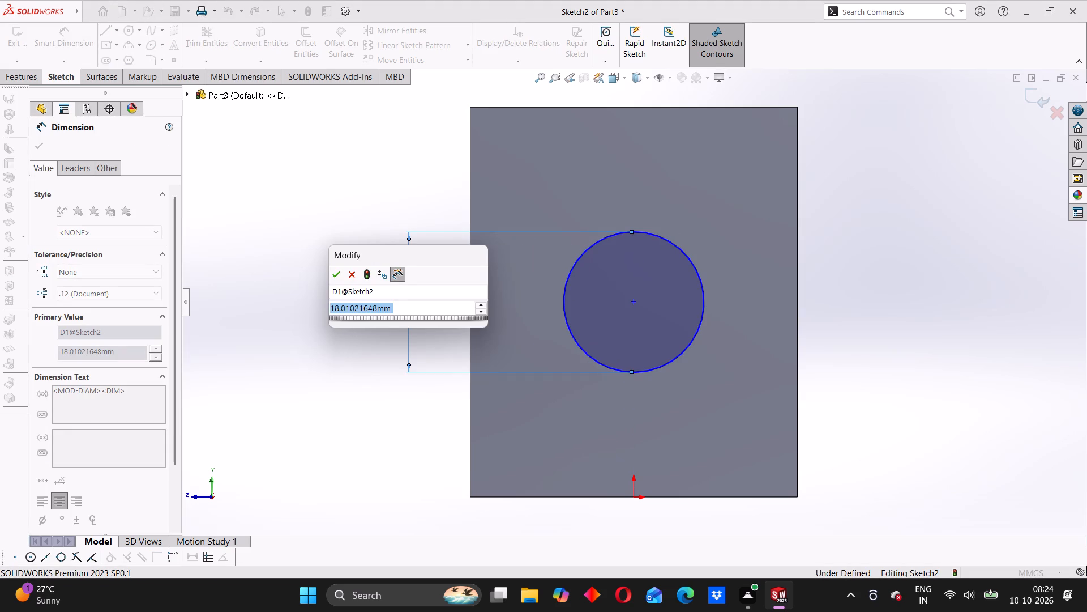
text(18)
key(Return)
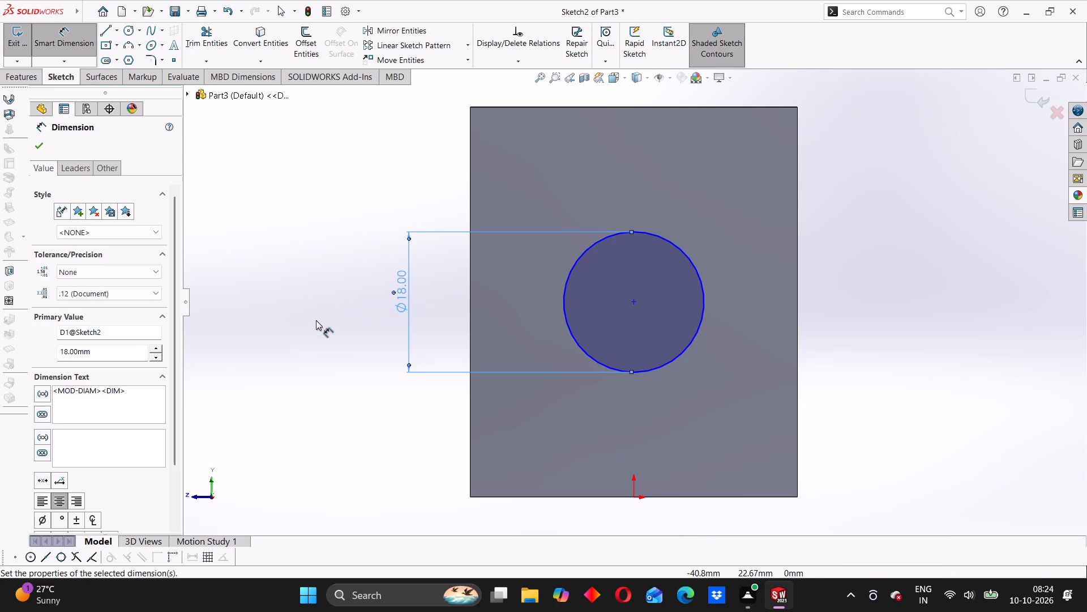
click(315, 320)
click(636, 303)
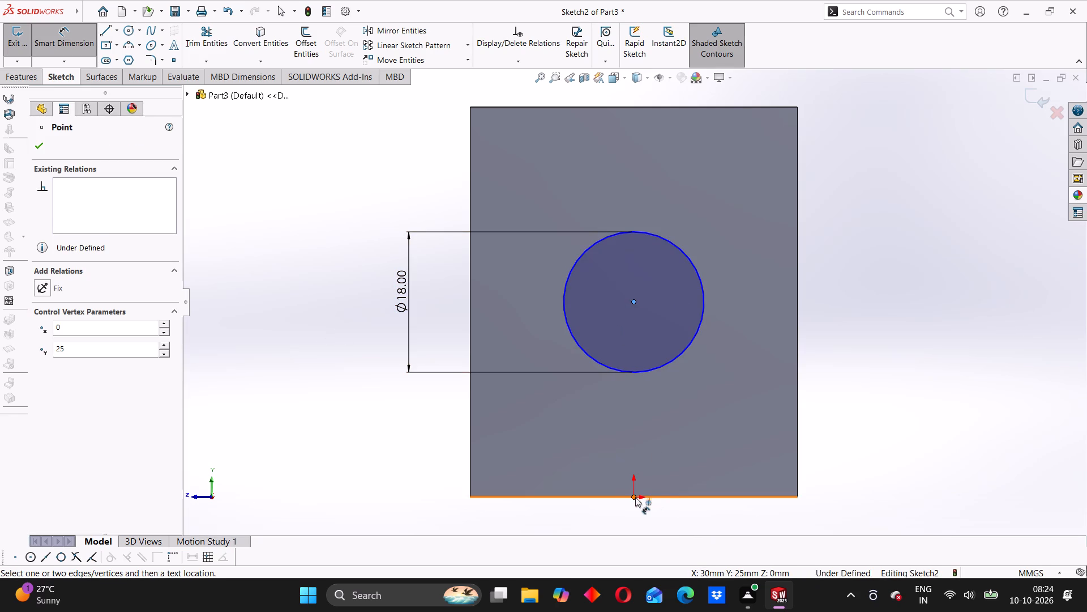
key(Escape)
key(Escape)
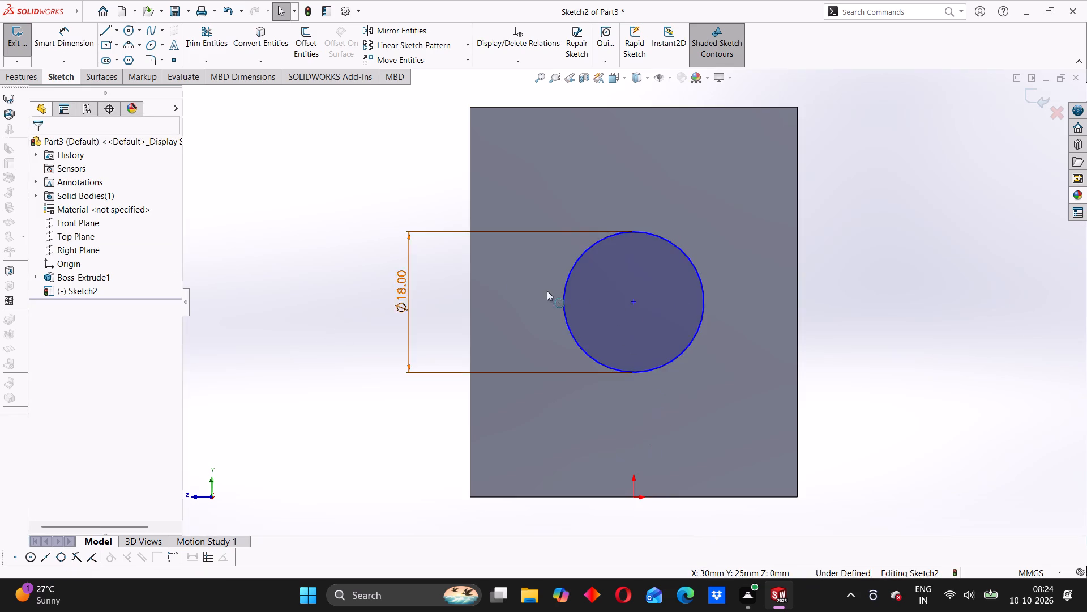
Dimension the vertical distance from the circle's centre to the origin at 25 mm.
click(71, 45)
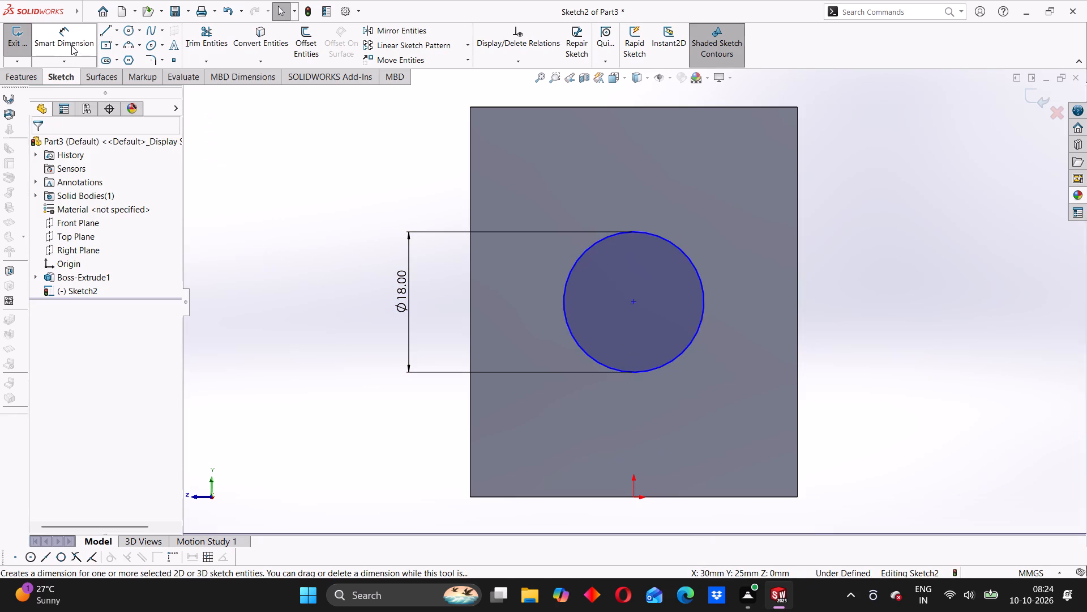
click(635, 301)
click(634, 495)
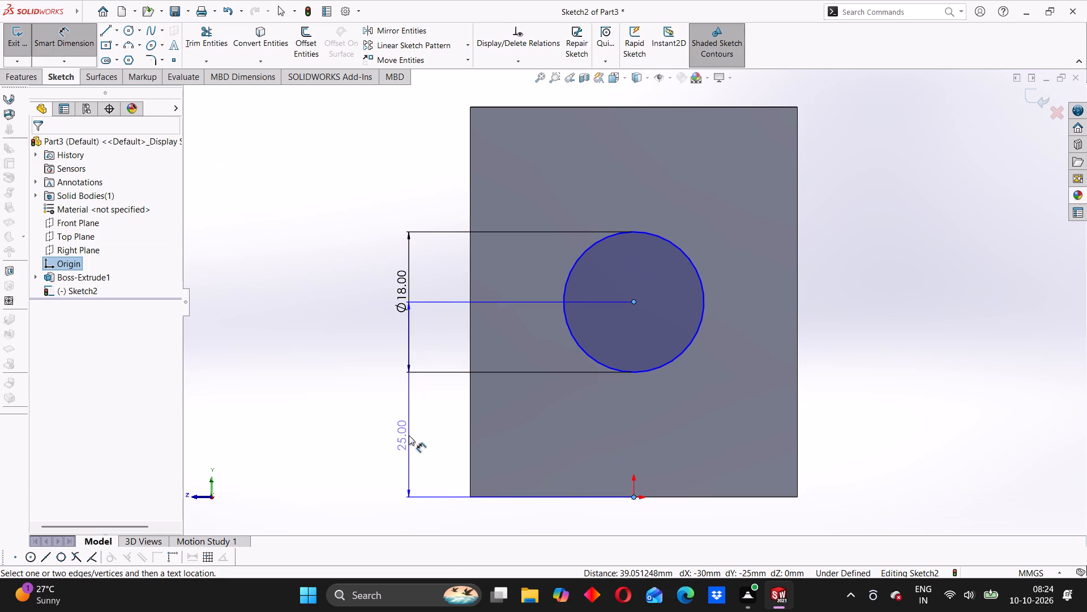
click(409, 435)
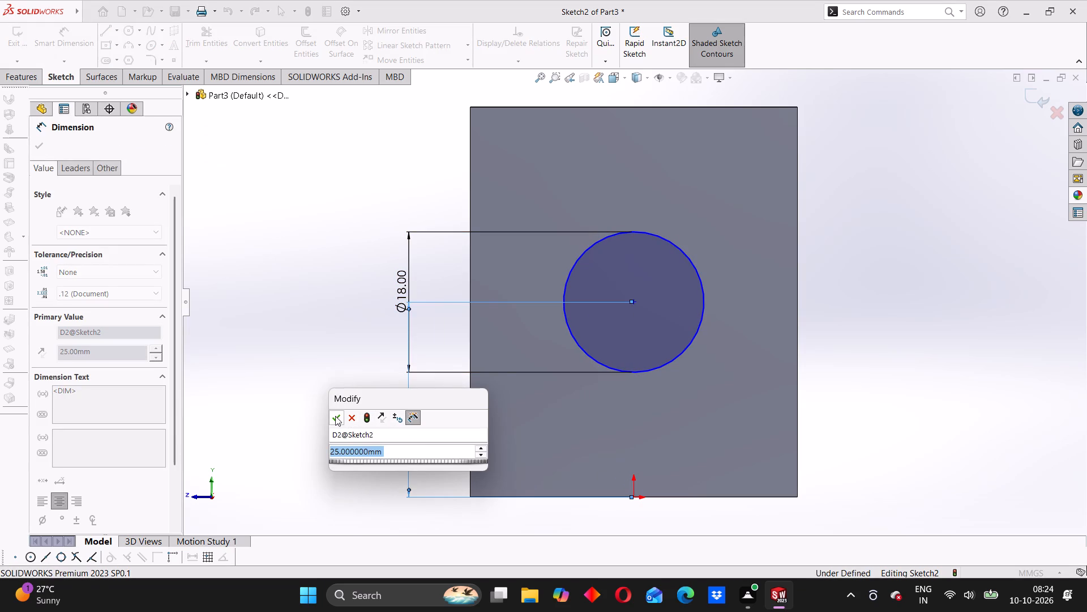
click(335, 416)
key(Escape)
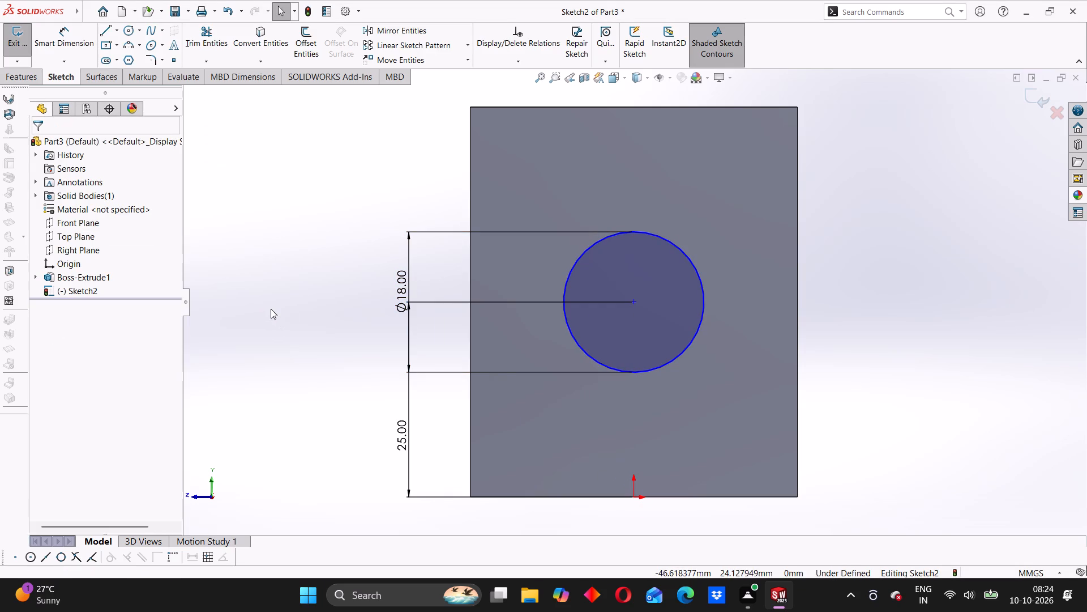
Add a Vertical relation between the circle's centre and the origin.
click(634, 304)
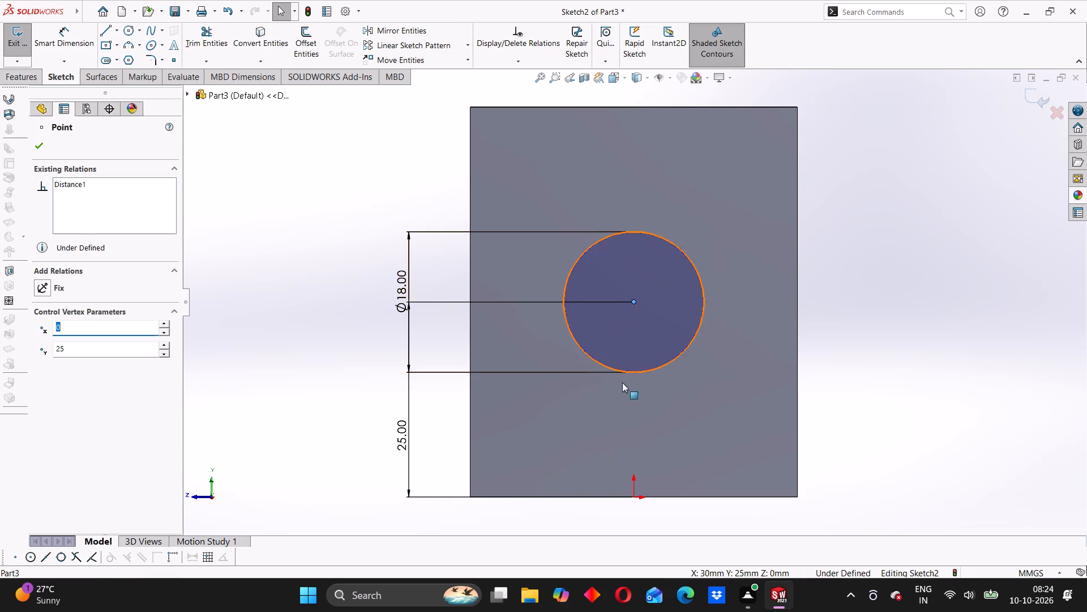
ctrl+click(631, 499)
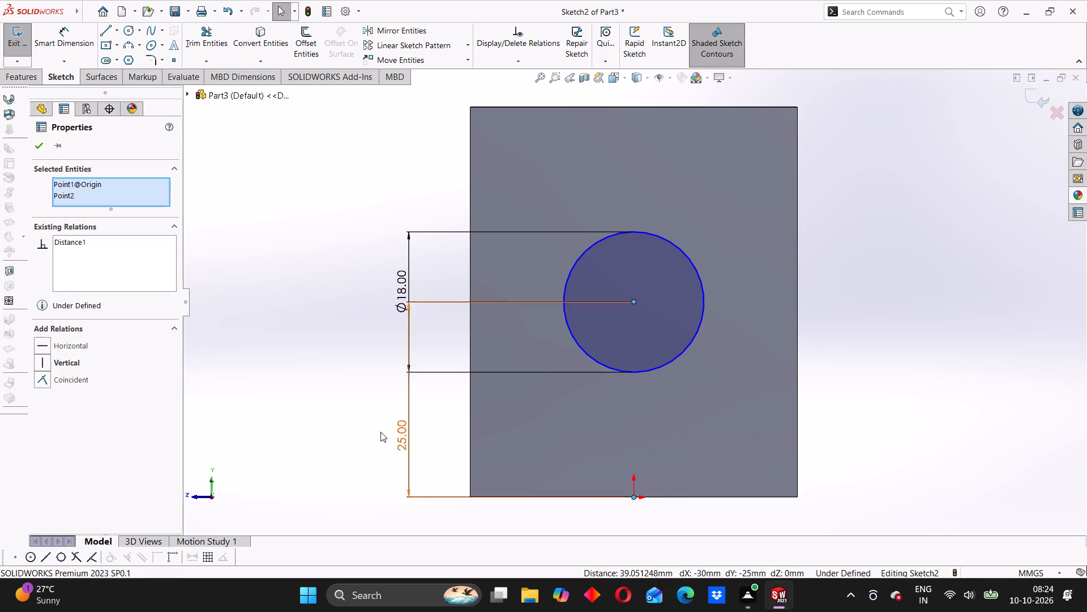
click(45, 364)
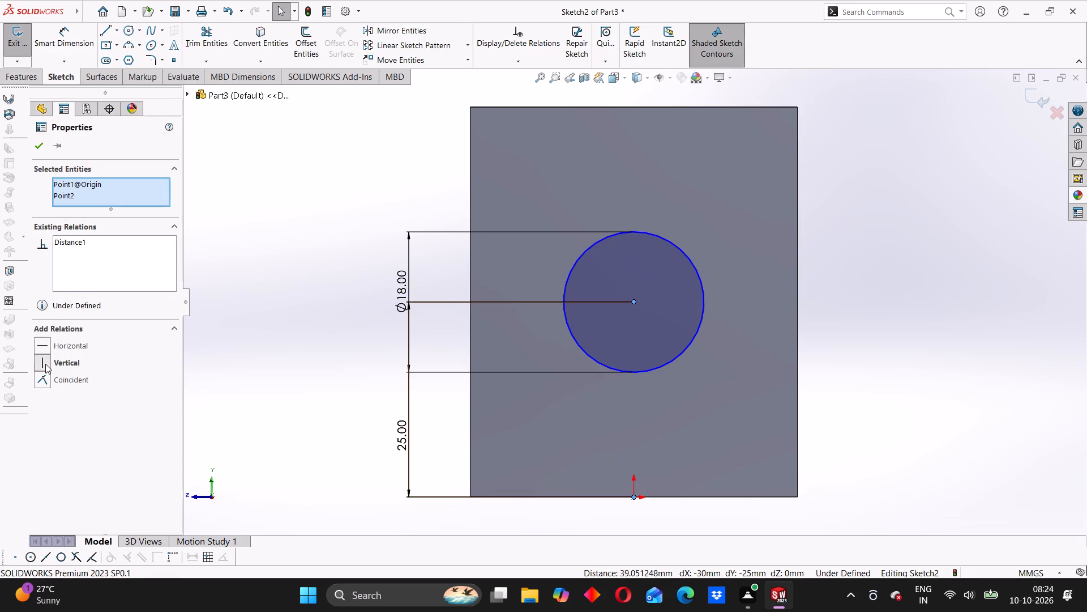
click(35, 141)
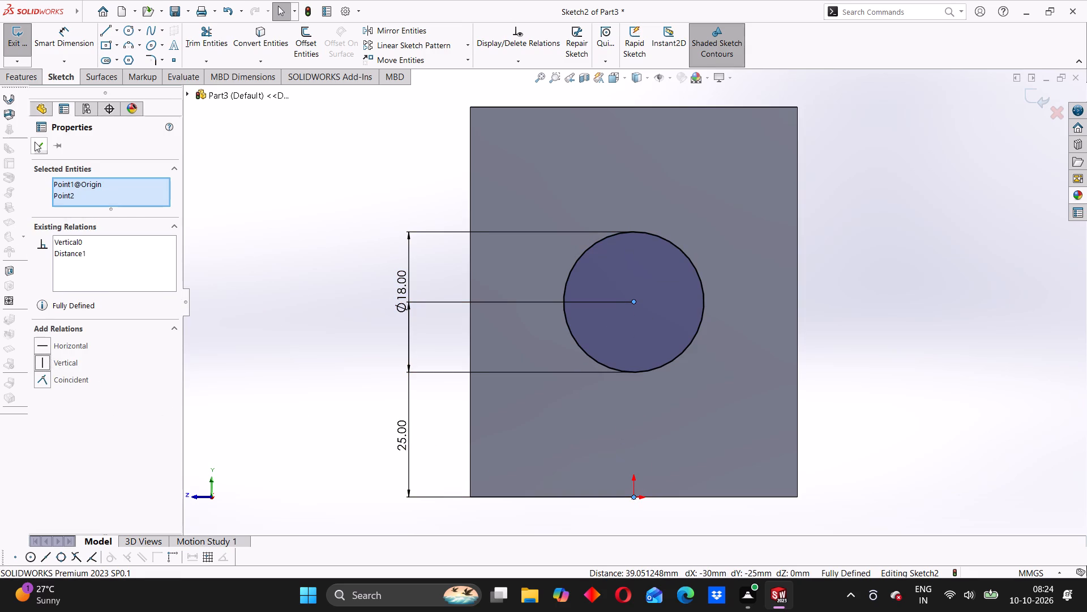
Cut-extrude the 18 mm circle into the block with the Blind end condition and a depth of 40 mm.
scroll(623, 317, up, 3)
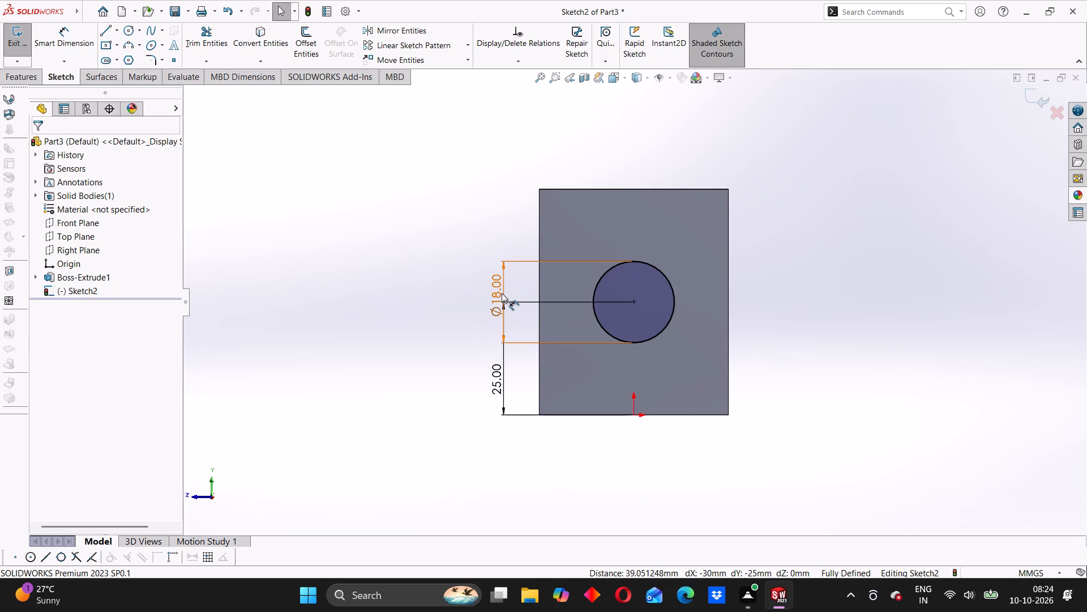
middle_drag(477, 299, 591, 320)
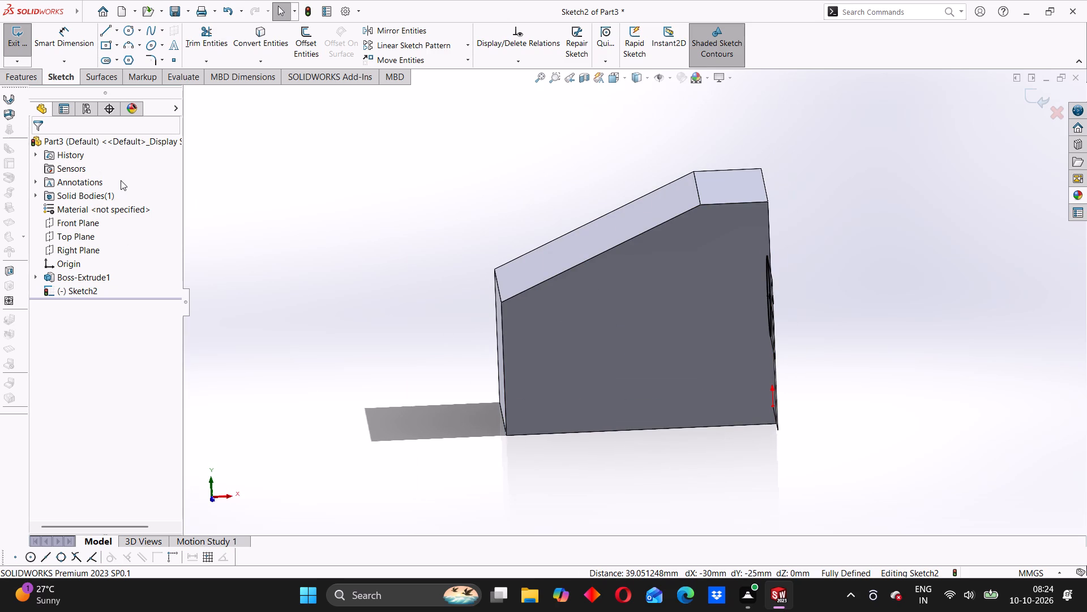
click(13, 80)
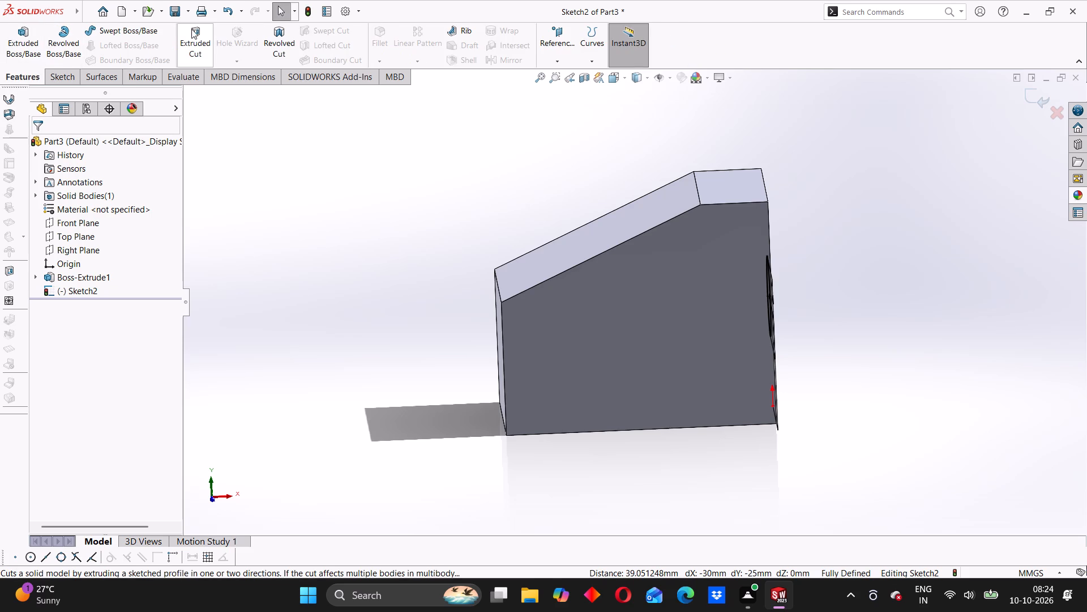
click(195, 46)
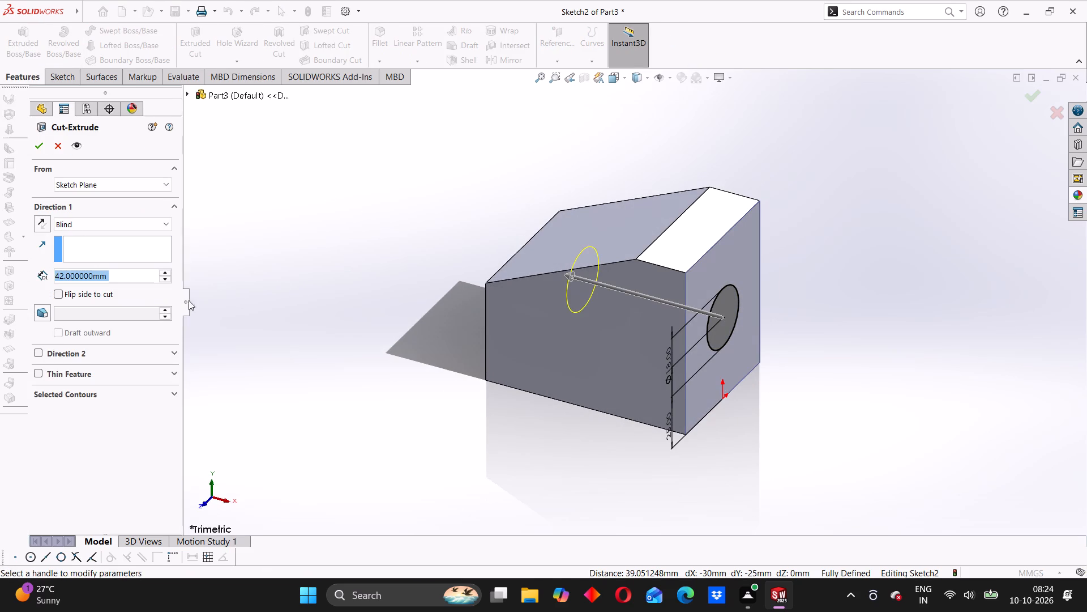
text(40)
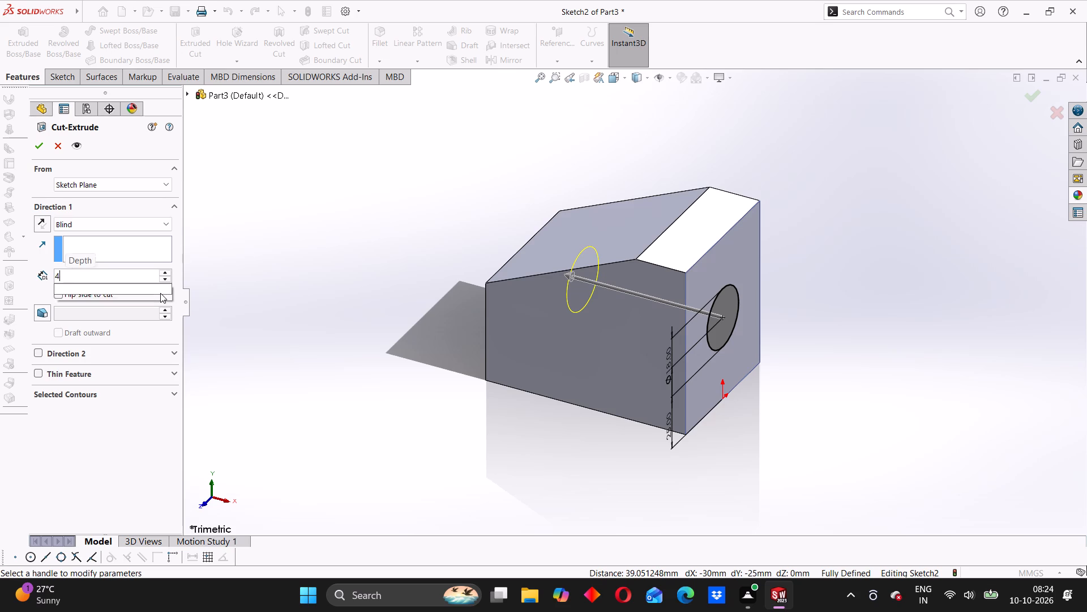
key(Return)
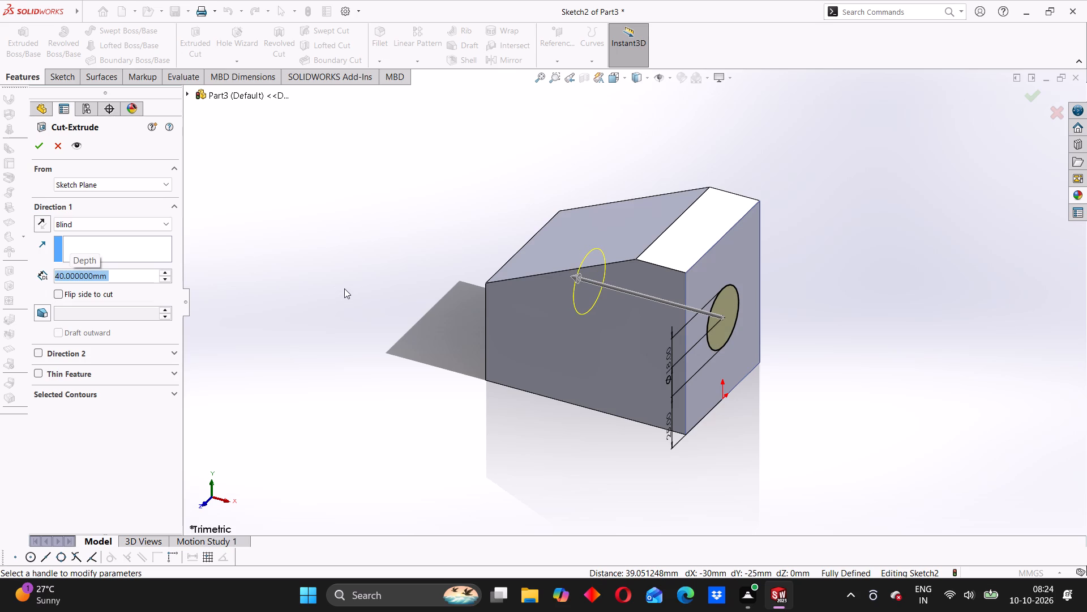
scroll(557, 352, up, 2)
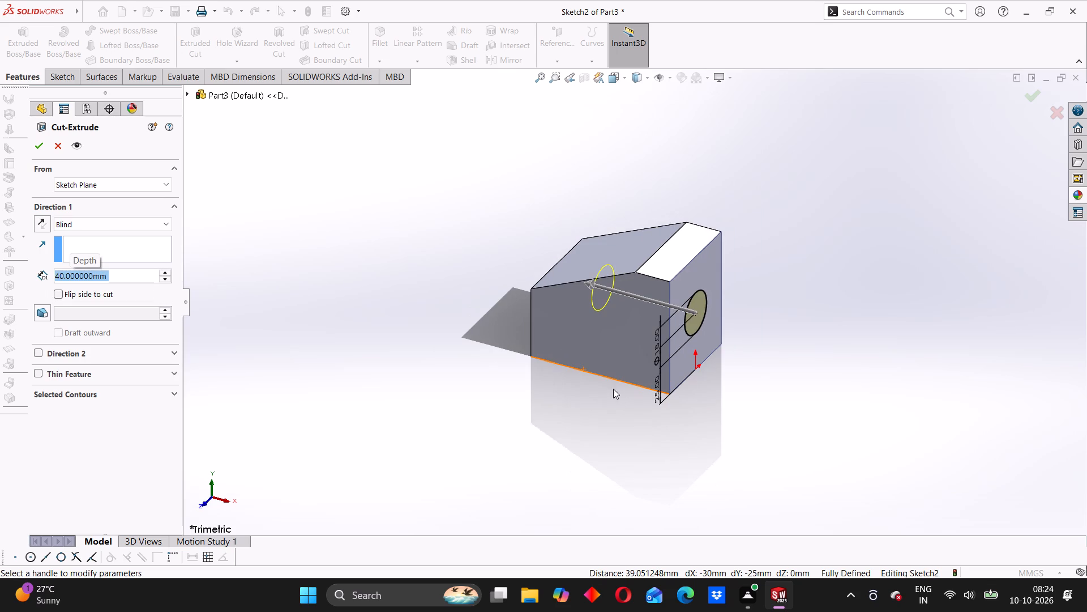
middle_drag(599, 399, 612, 382)
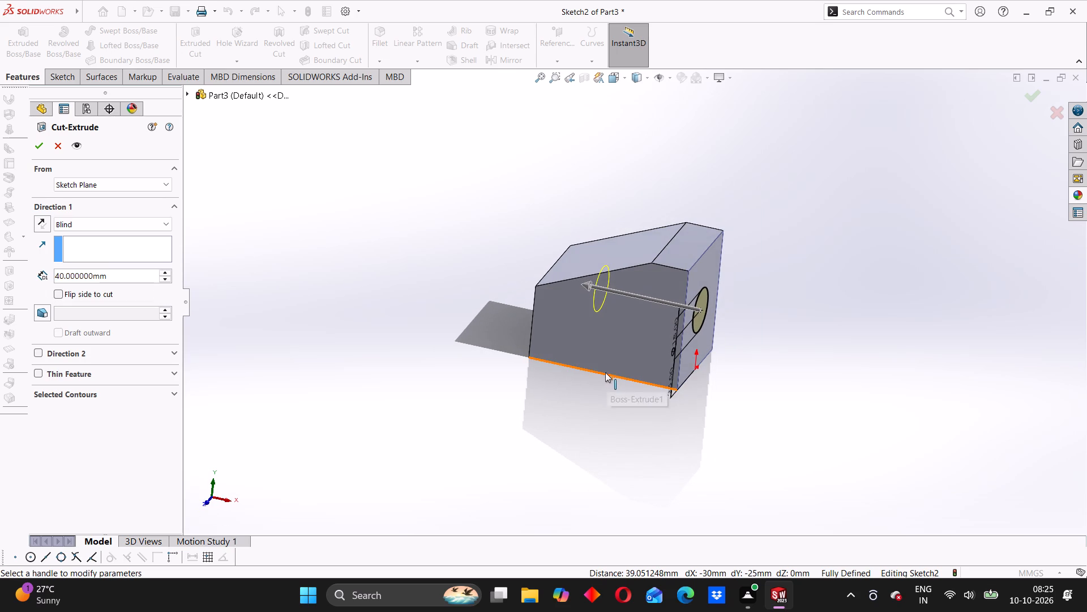
scroll(602, 364, down, 2)
middle_drag(568, 376, 592, 312)
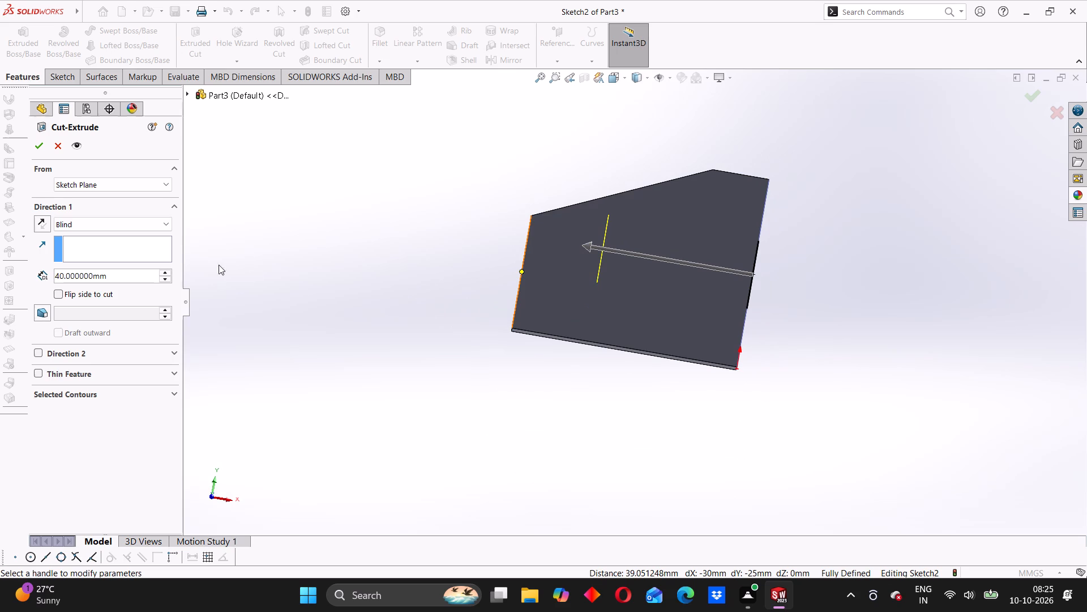
click(41, 151)
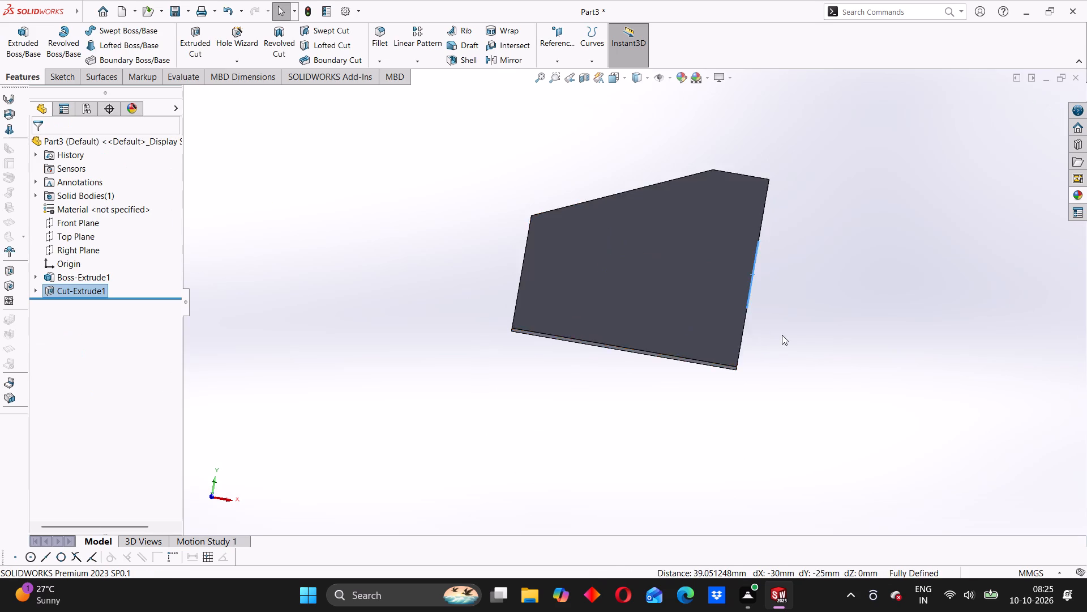
Apply a magenta colour from the standard swatches to the whole block body.
middle_drag(782, 335, 690, 351)
click(511, 305)
middle_drag(655, 392, 637, 356)
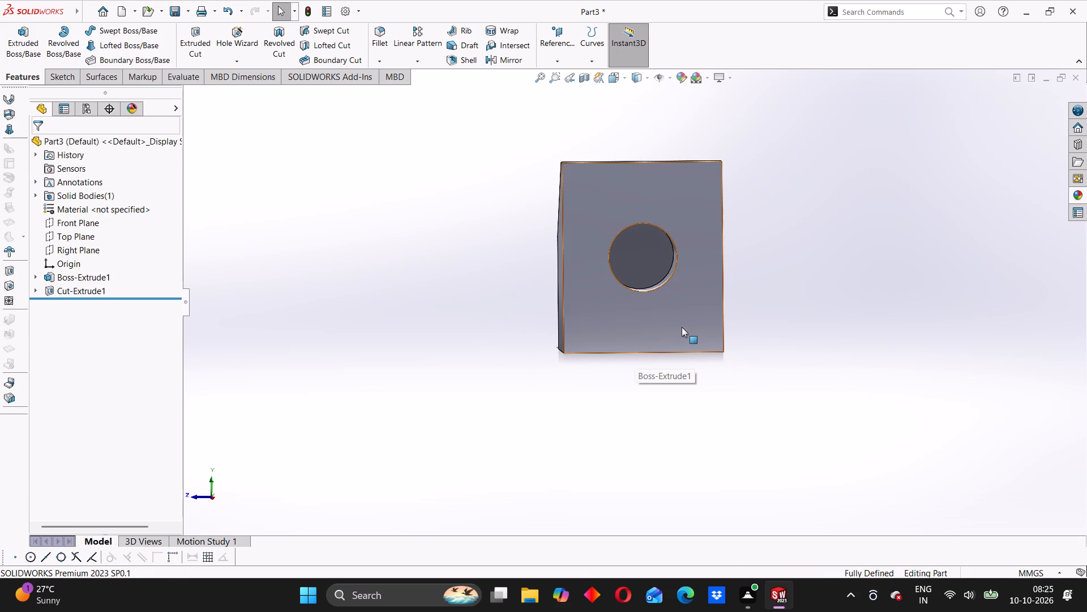
right_click(679, 311)
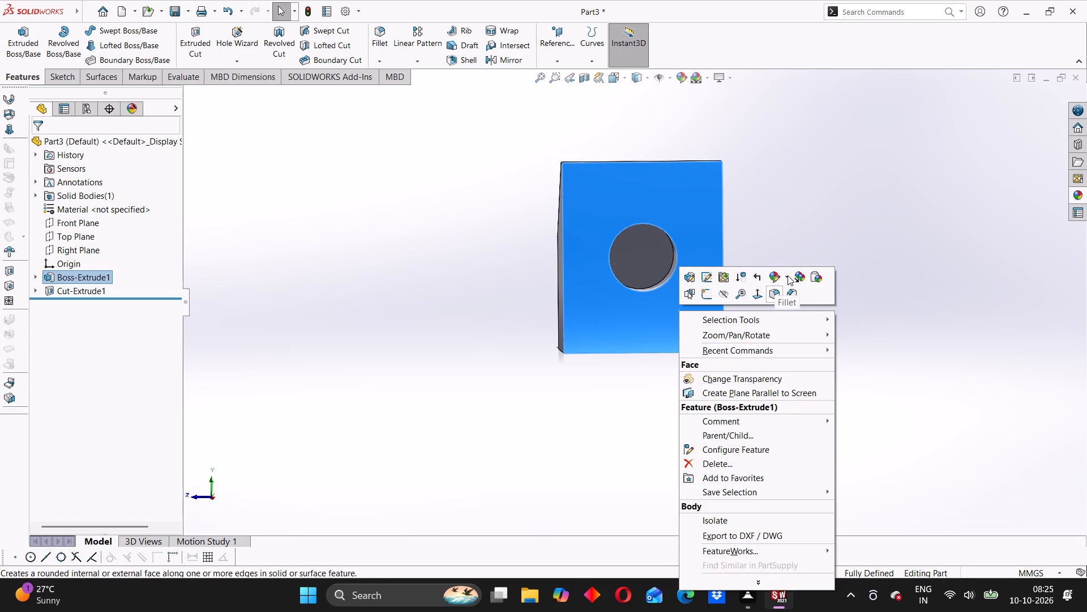
click(788, 275)
click(790, 322)
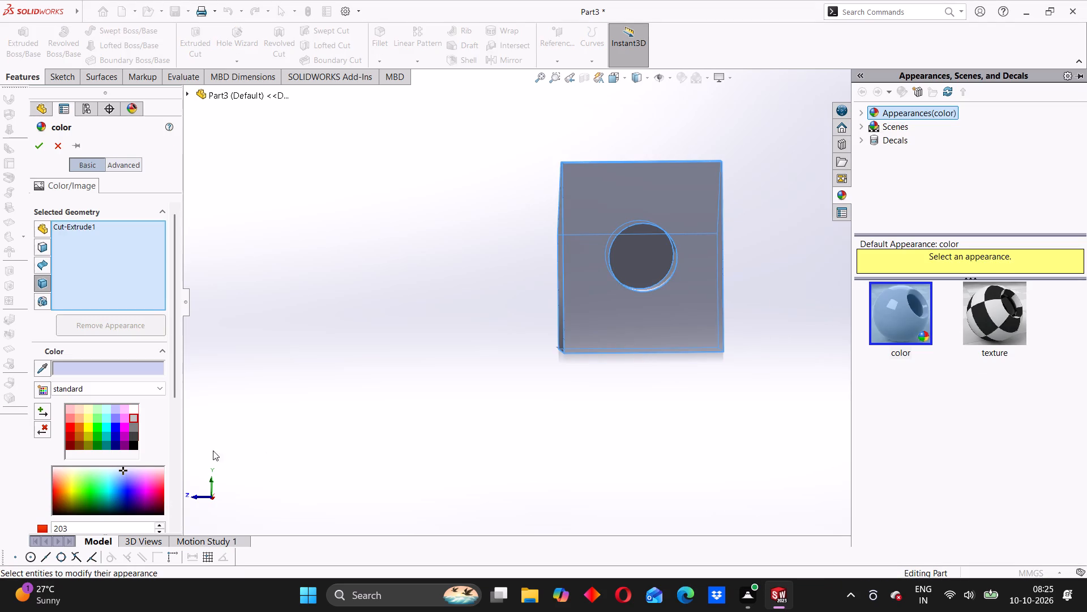
click(123, 426)
click(37, 146)
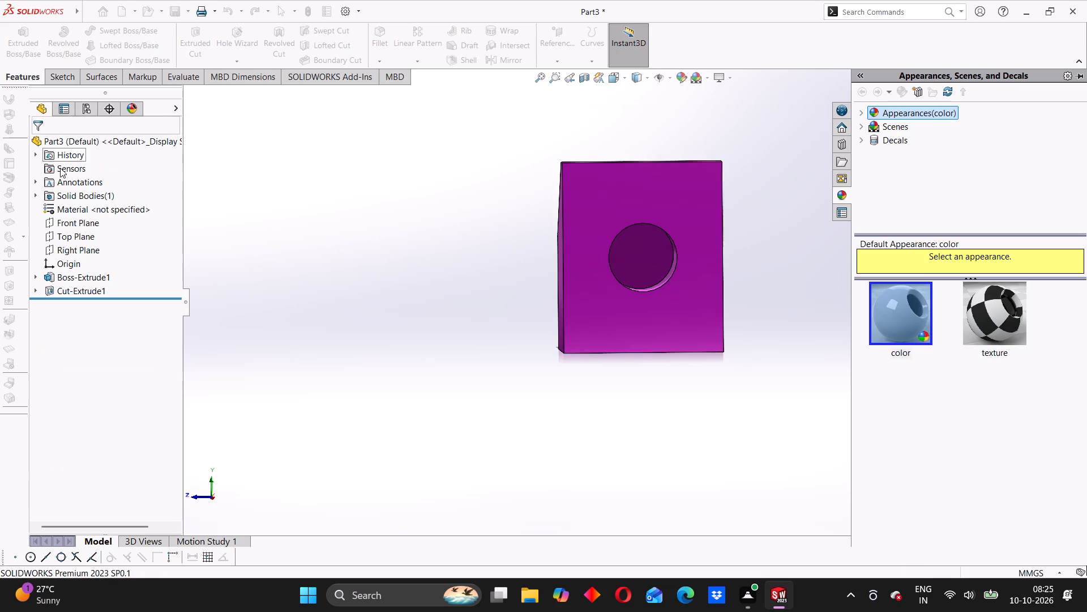
Examine the coloured block and its blind hole from several sides.
middle_drag(576, 418, 631, 403)
click(455, 348)
middle_drag(580, 283, 597, 347)
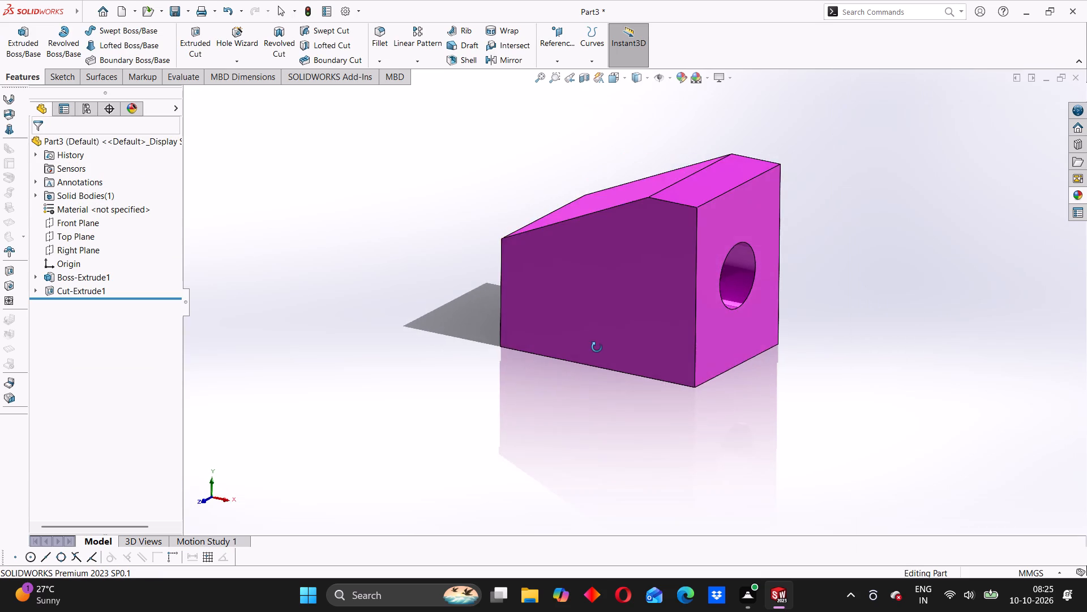
middle_drag(597, 347, 526, 373)
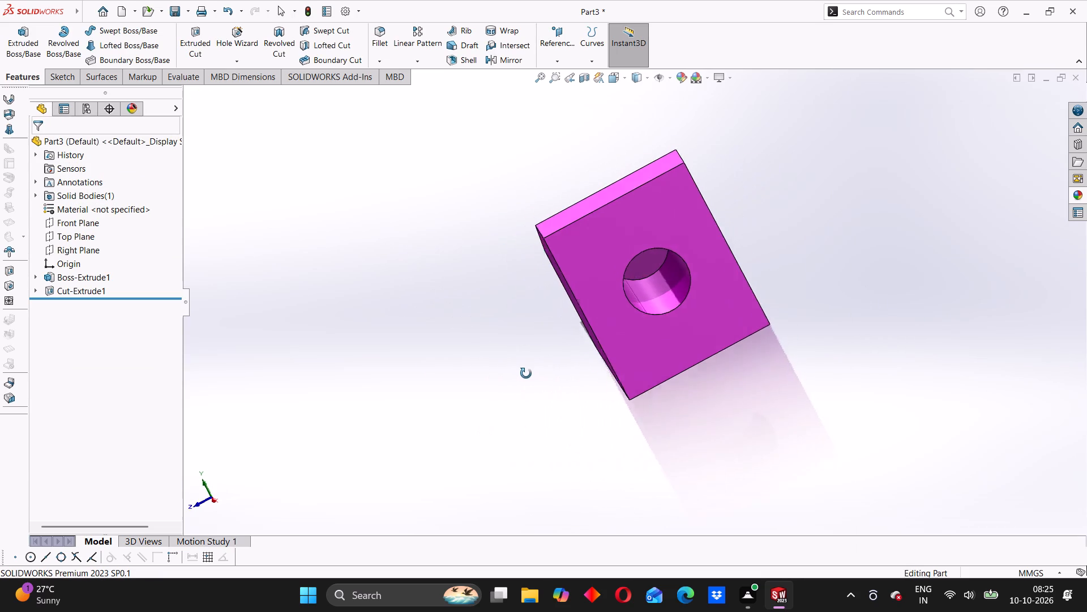
middle_drag(526, 373, 513, 447)
middle_drag(490, 364, 571, 373)
middle_drag(524, 368, 553, 318)
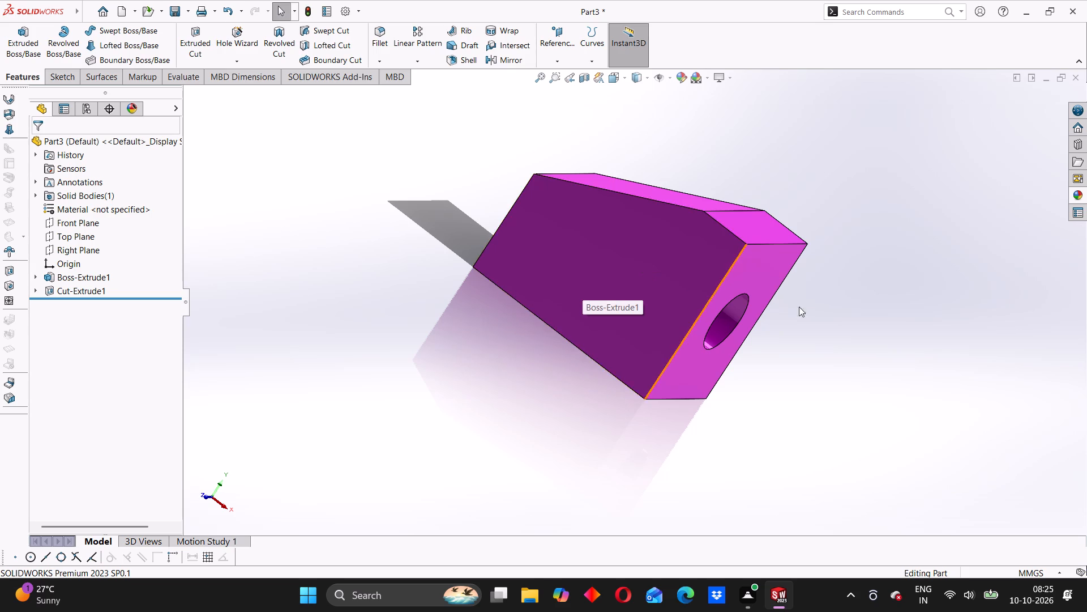
middle_drag(813, 311, 718, 292)
middle_drag(614, 335, 611, 248)
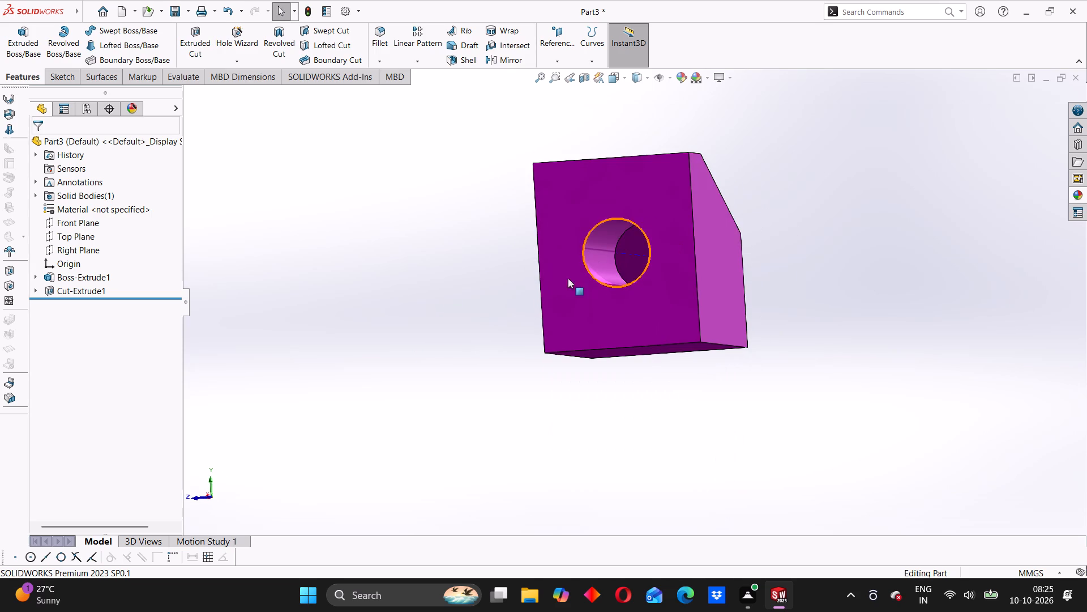
middle_drag(552, 290, 614, 279)
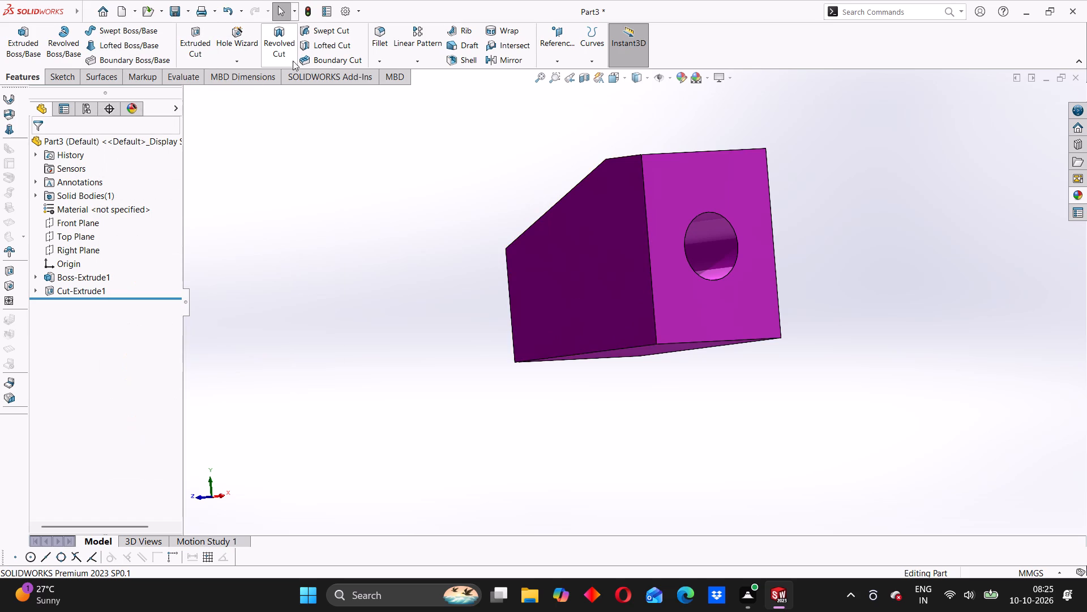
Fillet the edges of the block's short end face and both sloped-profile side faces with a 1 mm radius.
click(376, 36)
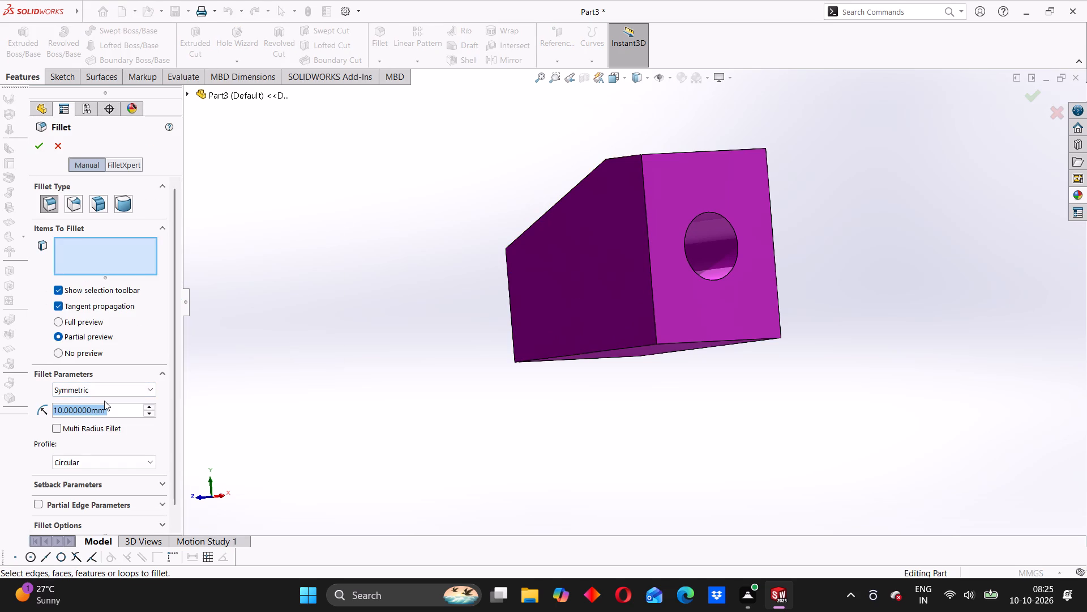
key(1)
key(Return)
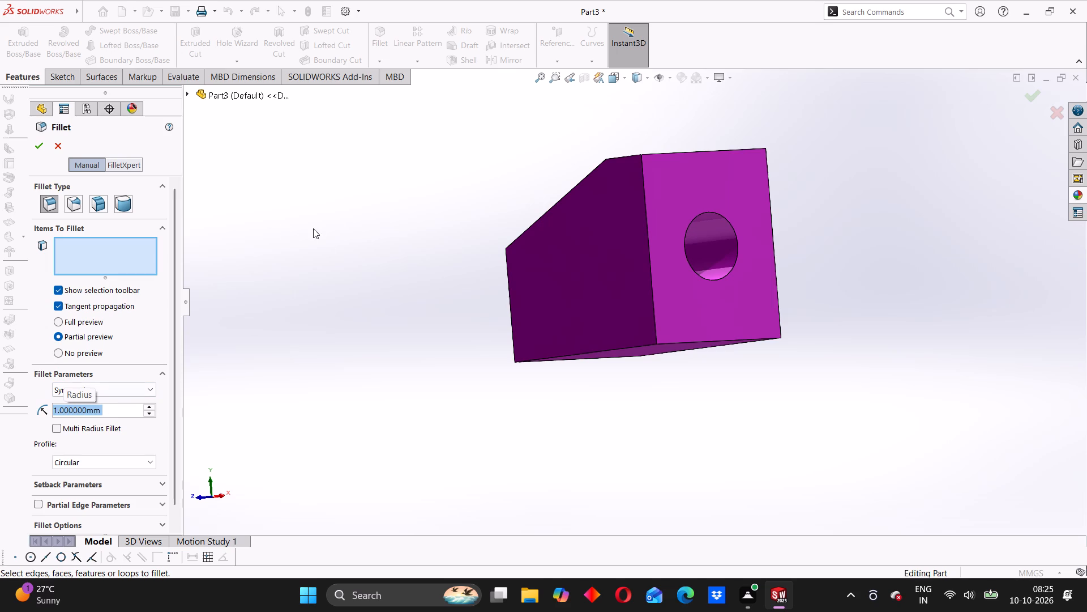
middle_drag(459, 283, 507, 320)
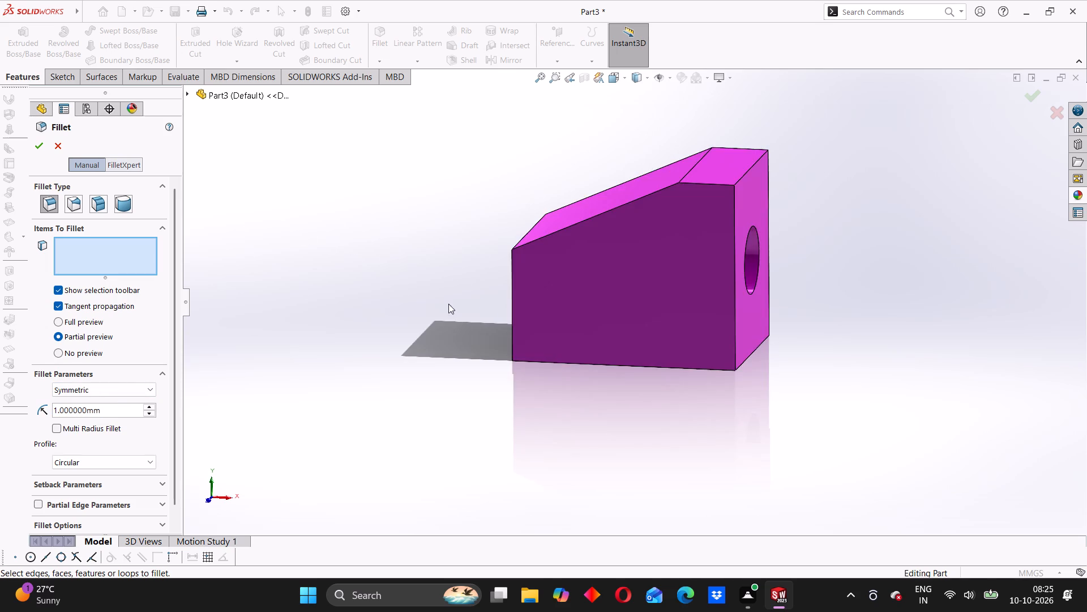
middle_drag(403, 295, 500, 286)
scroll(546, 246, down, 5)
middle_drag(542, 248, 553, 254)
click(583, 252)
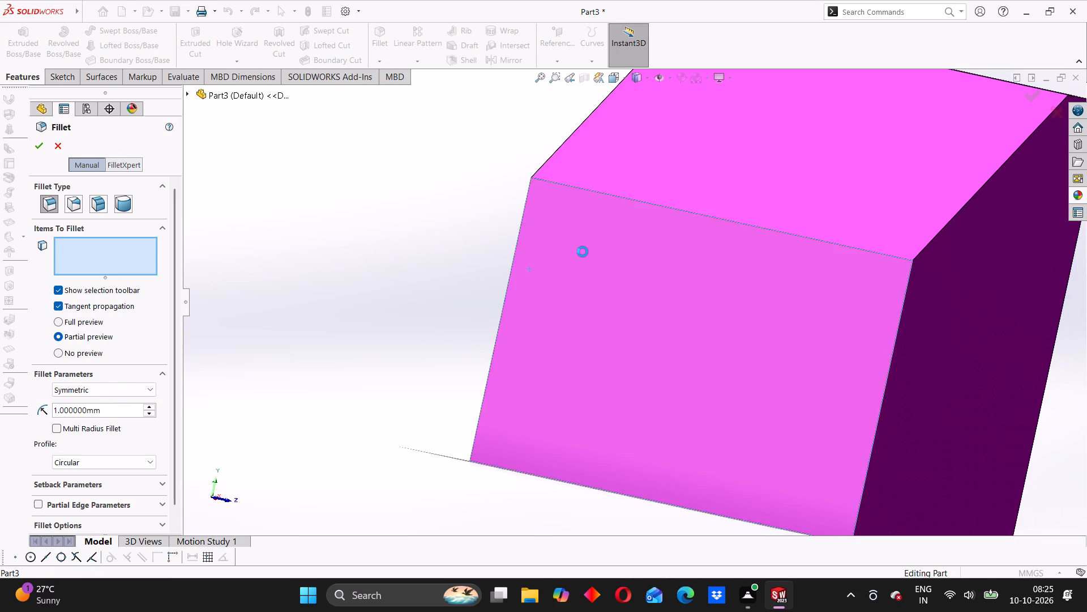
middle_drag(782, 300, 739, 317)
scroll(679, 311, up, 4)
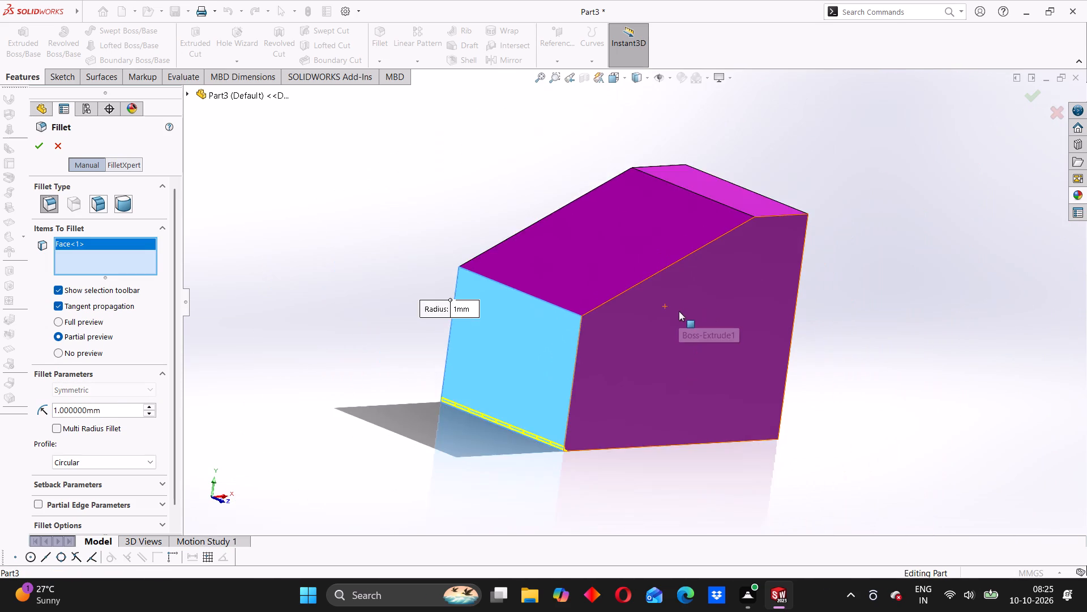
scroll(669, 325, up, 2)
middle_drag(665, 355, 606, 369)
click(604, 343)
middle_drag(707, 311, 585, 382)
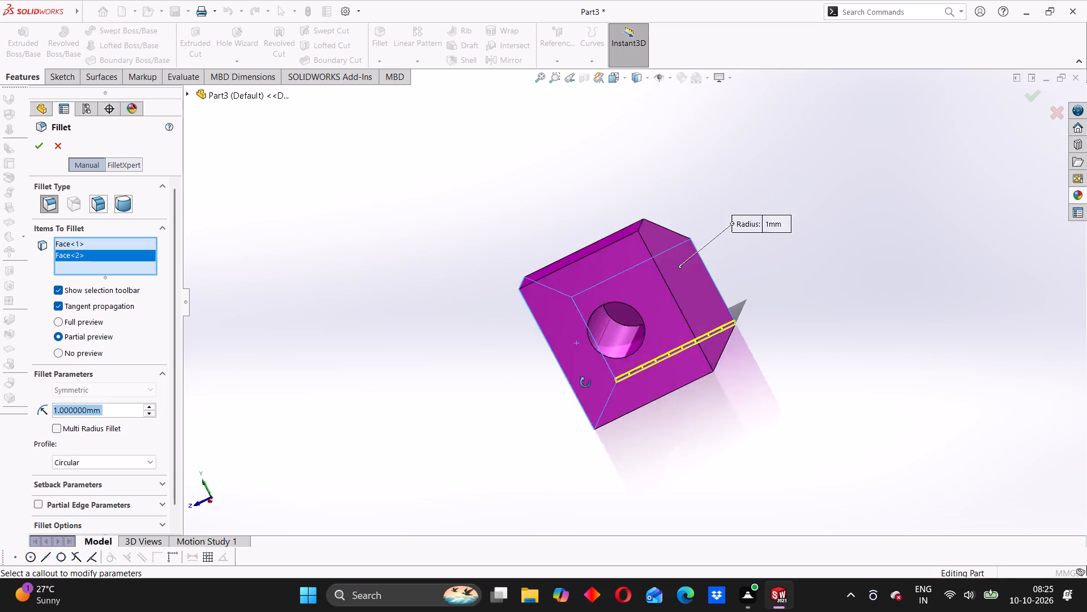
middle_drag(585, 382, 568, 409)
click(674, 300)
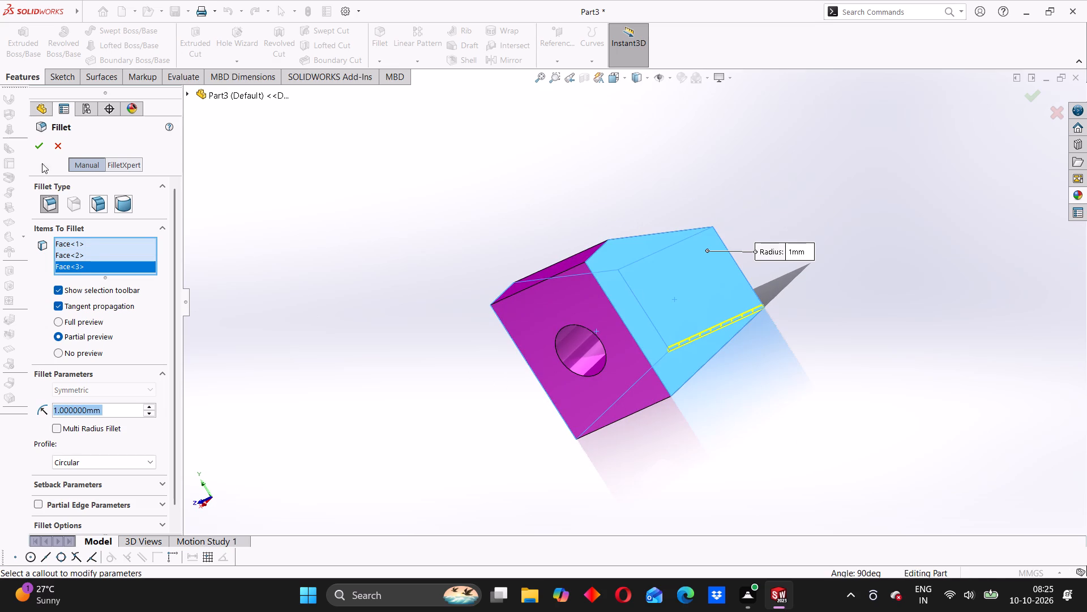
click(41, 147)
Examine the block's filleted edges and the face with the blind hole from several sides.
middle_drag(495, 282, 623, 334)
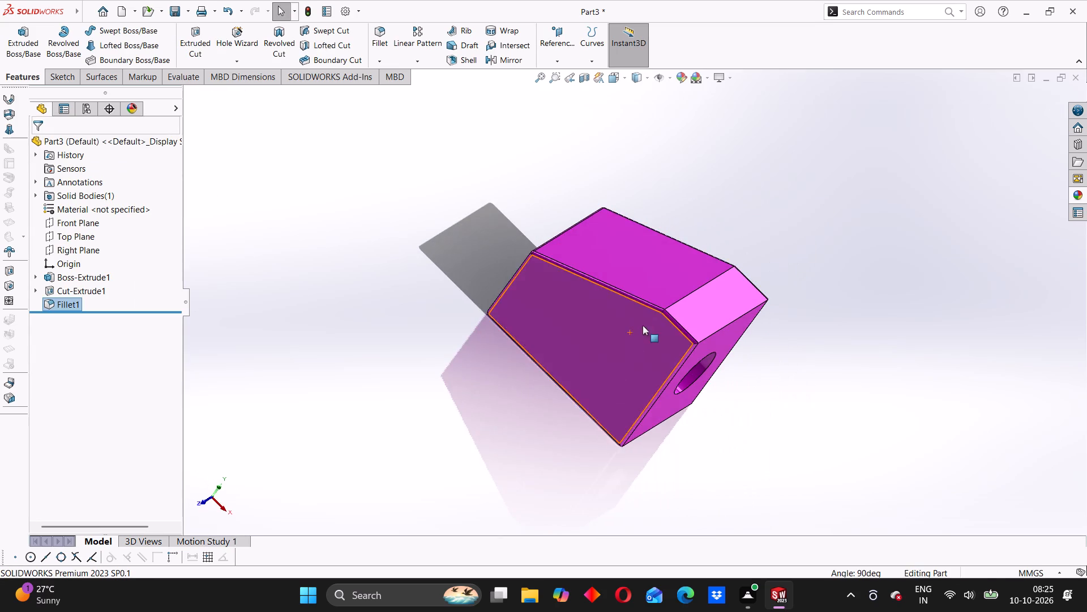
middle_drag(564, 331, 588, 235)
middle_drag(481, 271, 549, 404)
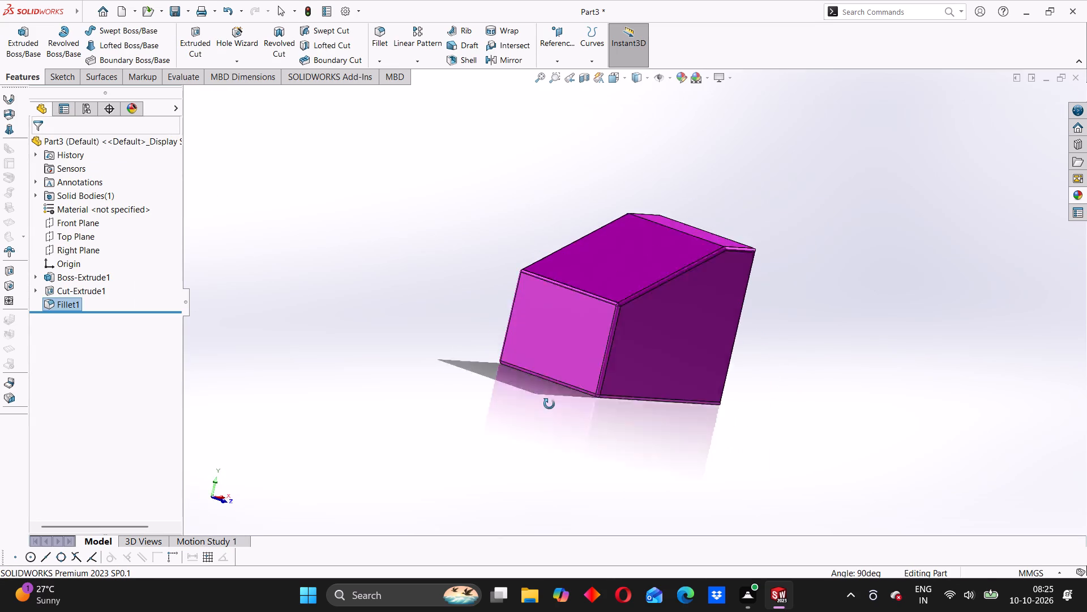
middle_drag(549, 404, 546, 414)
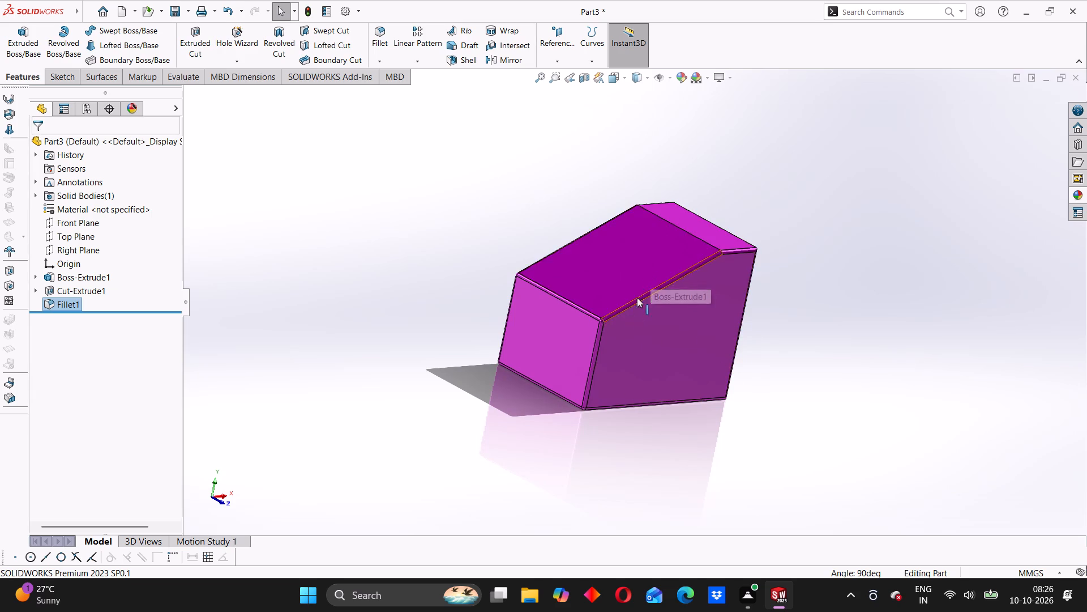
middle_drag(790, 344, 767, 333)
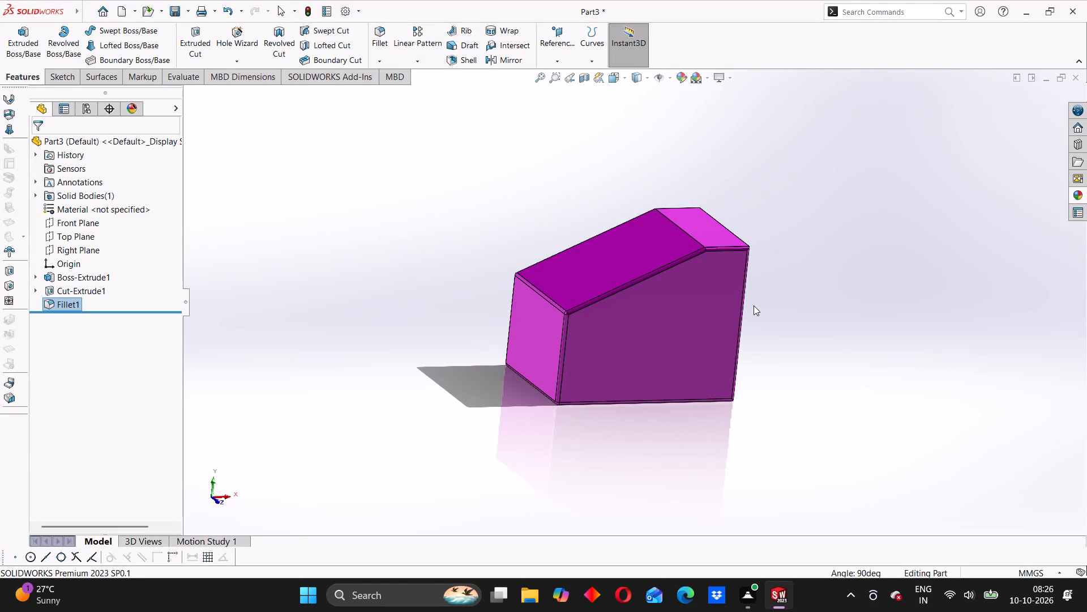
middle_drag(779, 318, 703, 314)
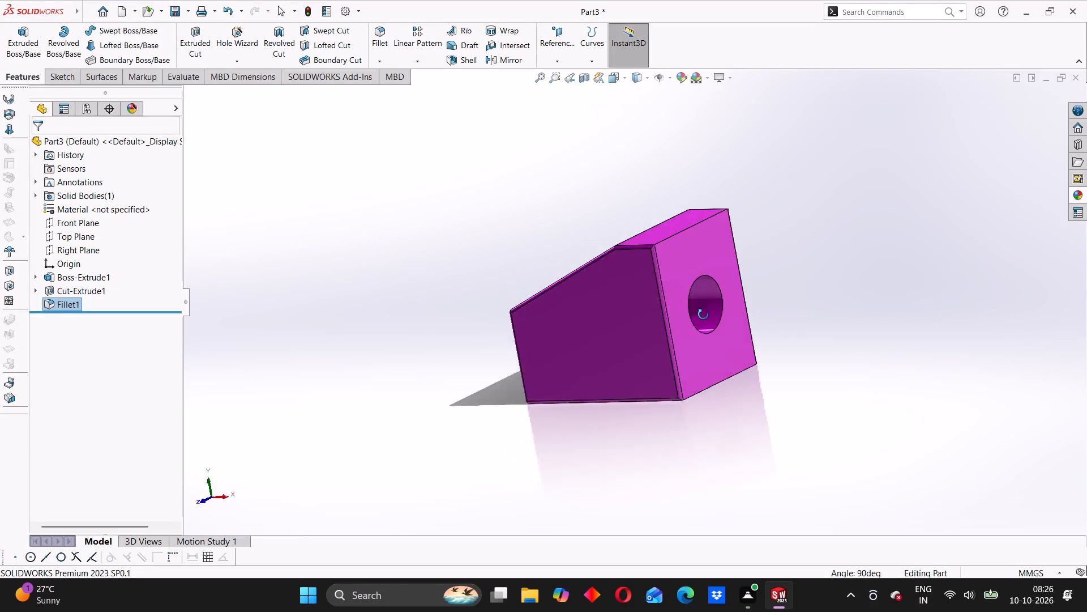
middle_drag(703, 314, 655, 329)
middle_drag(727, 338, 703, 346)
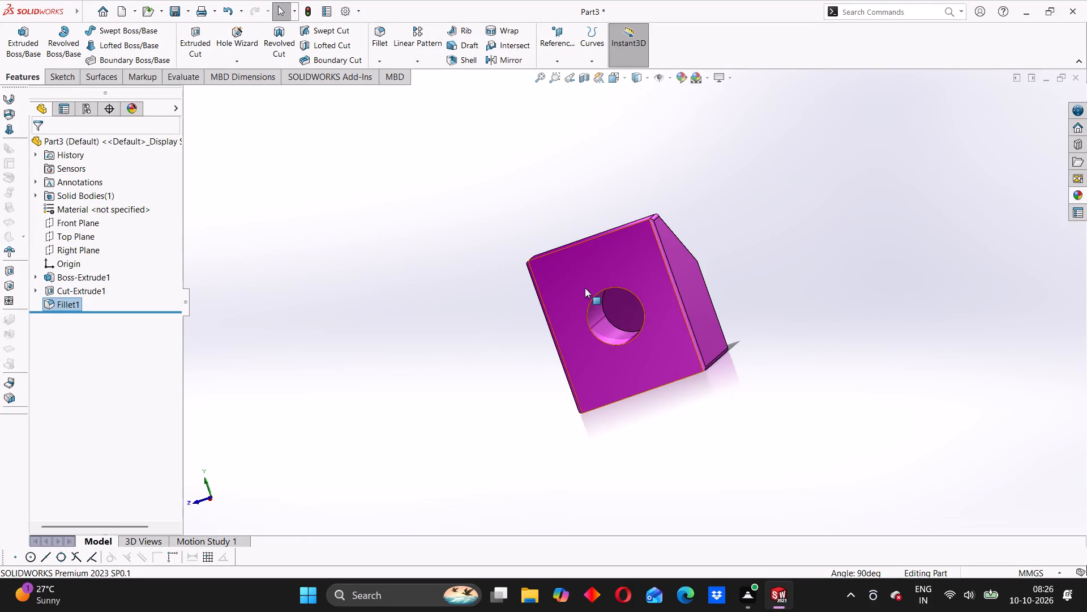
scroll(596, 299, down, 2)
middle_drag(597, 295, 645, 277)
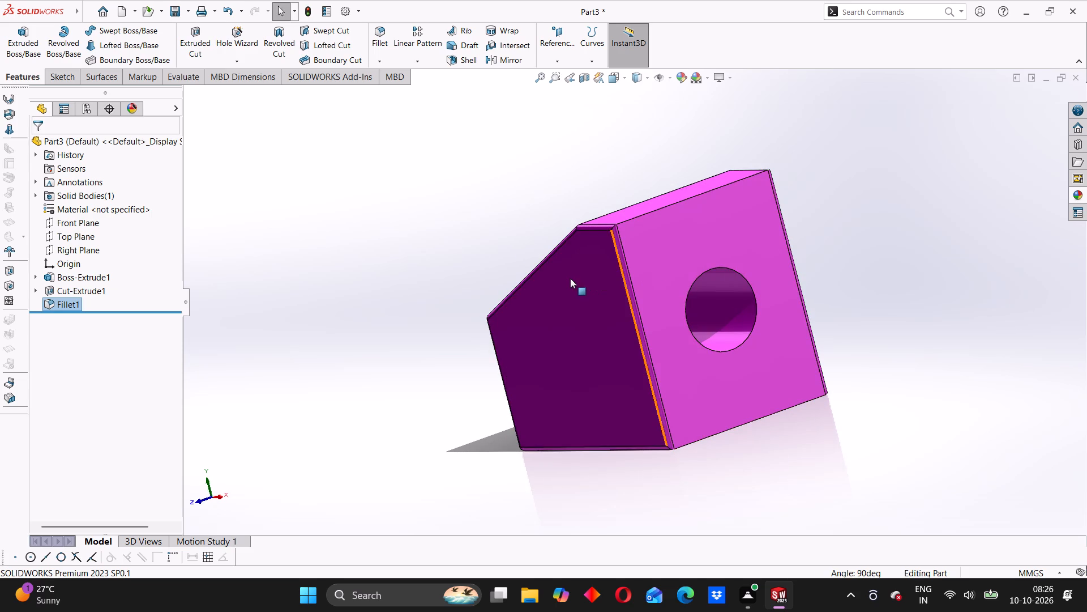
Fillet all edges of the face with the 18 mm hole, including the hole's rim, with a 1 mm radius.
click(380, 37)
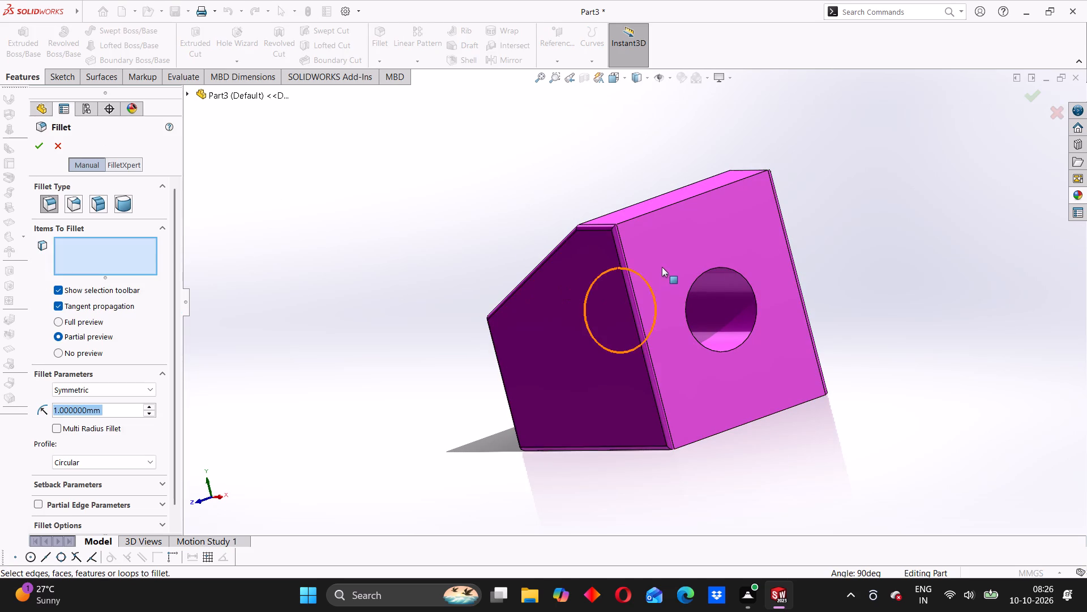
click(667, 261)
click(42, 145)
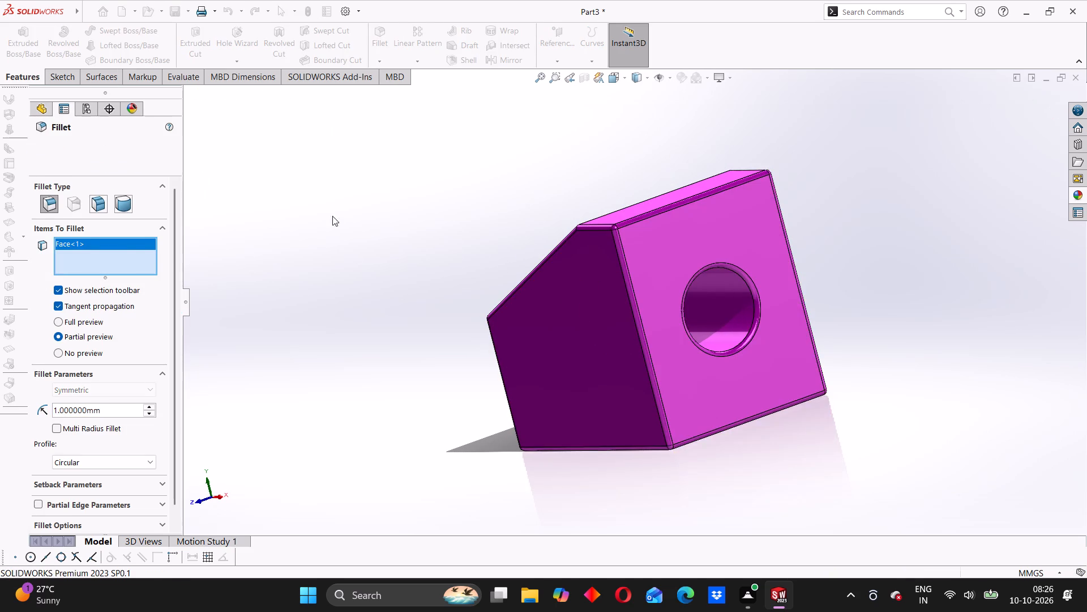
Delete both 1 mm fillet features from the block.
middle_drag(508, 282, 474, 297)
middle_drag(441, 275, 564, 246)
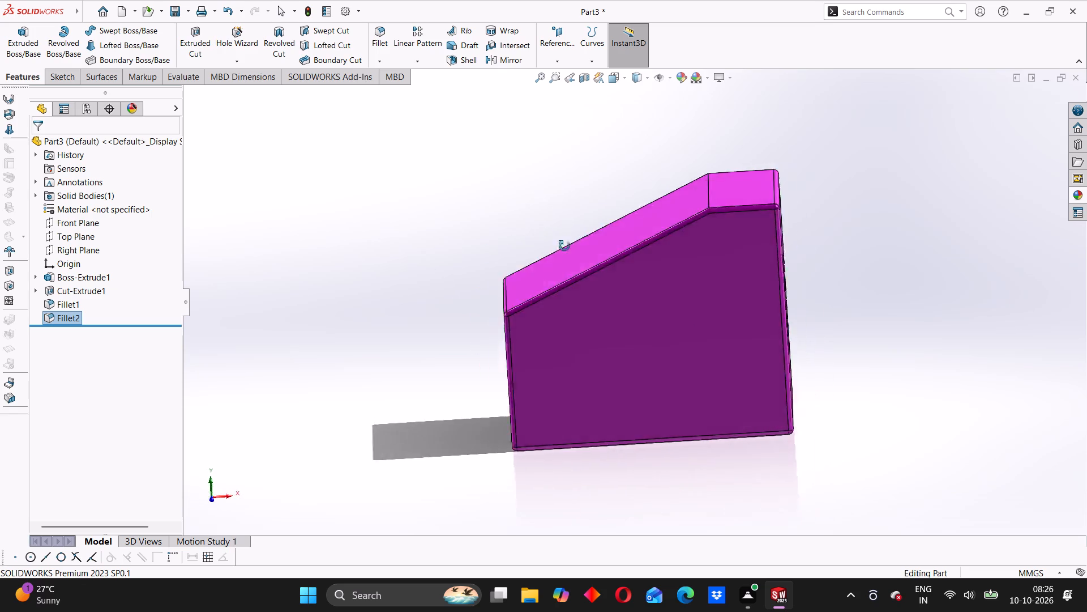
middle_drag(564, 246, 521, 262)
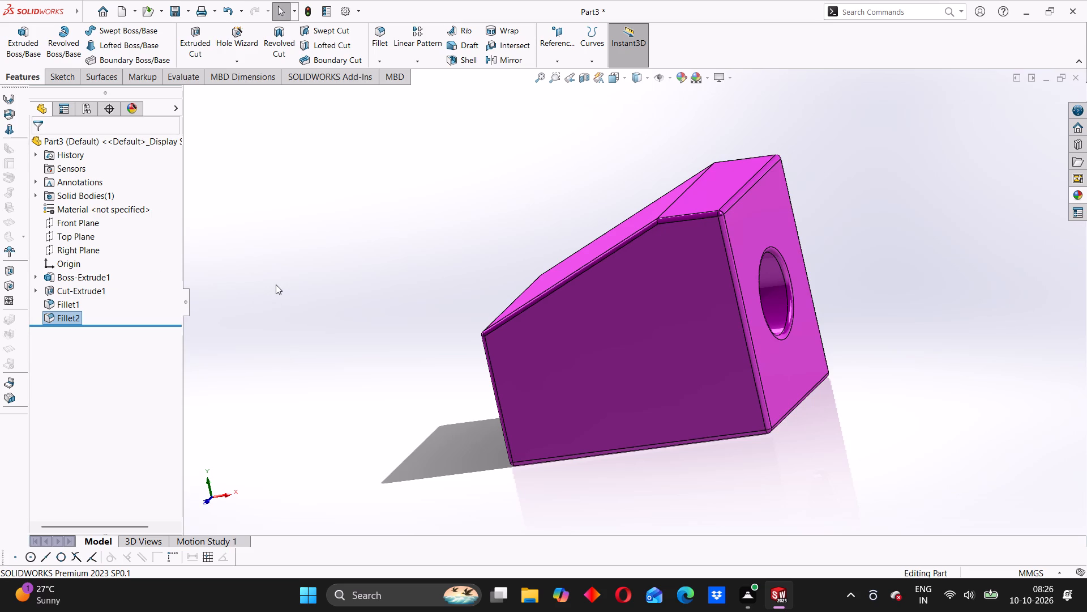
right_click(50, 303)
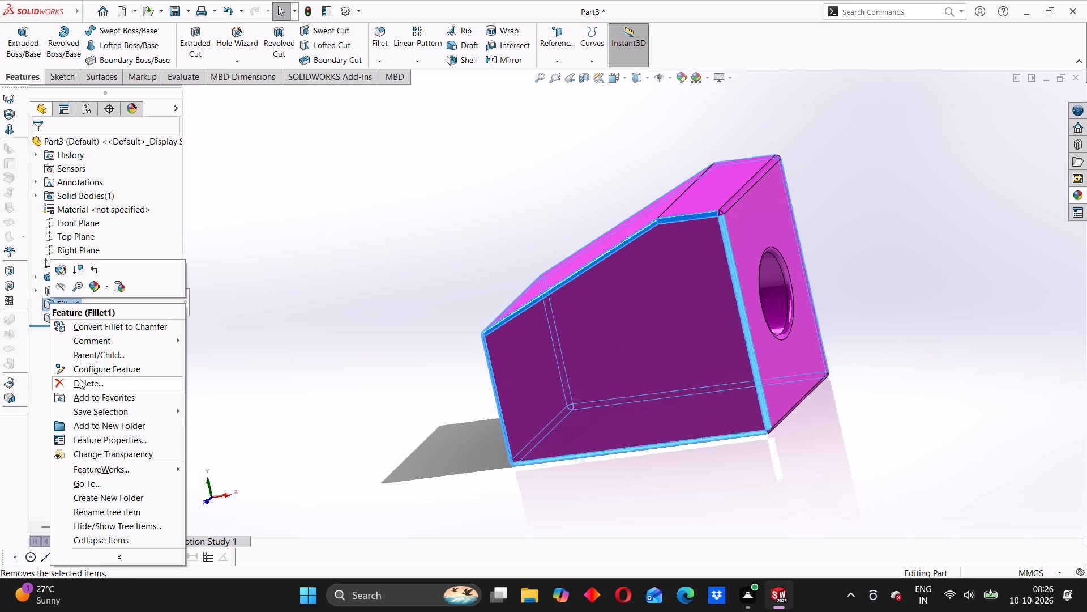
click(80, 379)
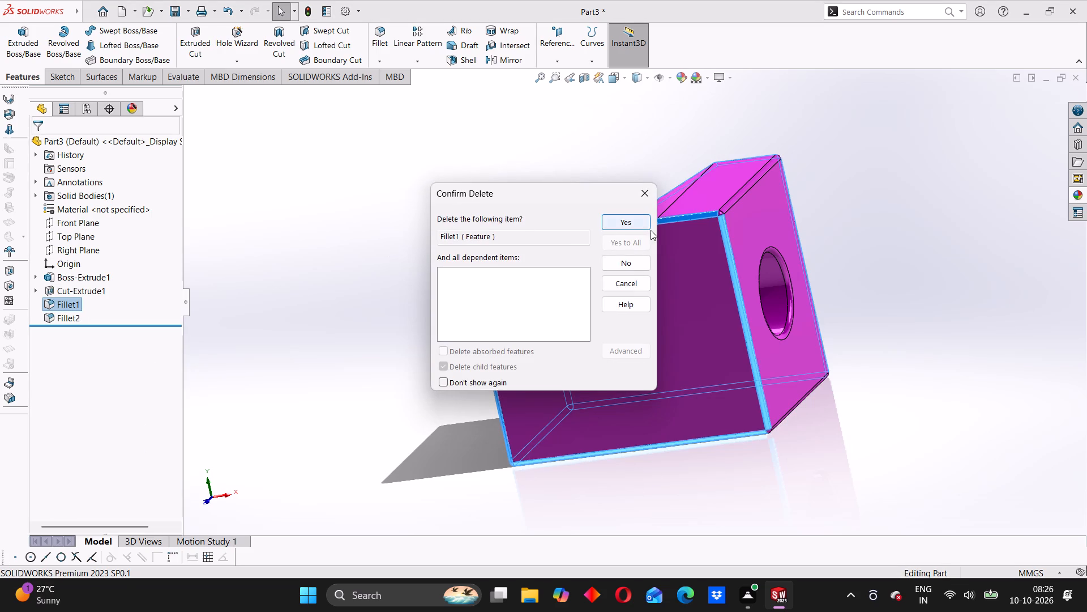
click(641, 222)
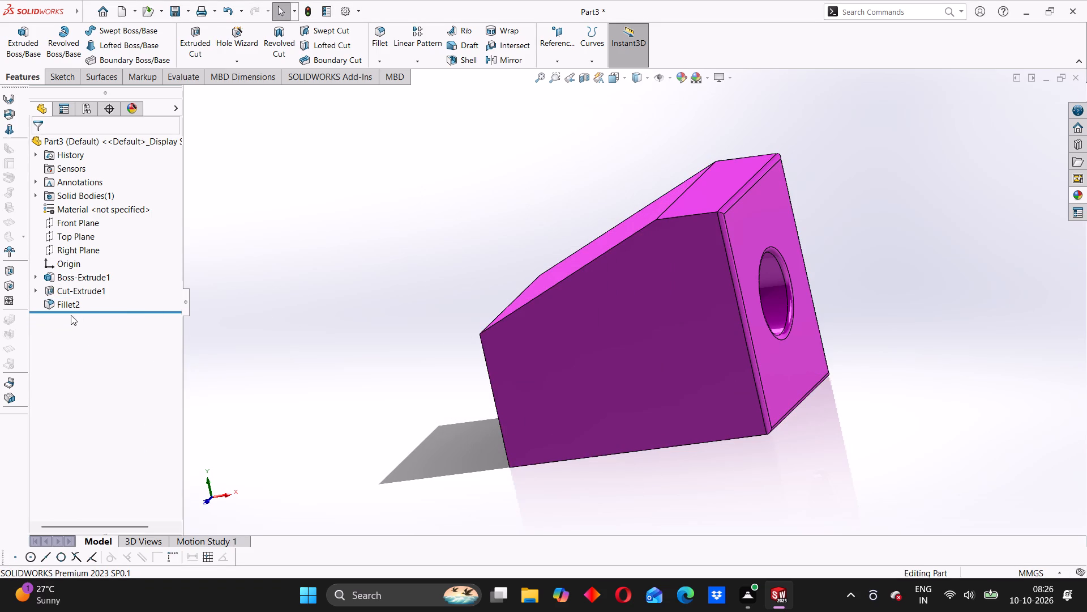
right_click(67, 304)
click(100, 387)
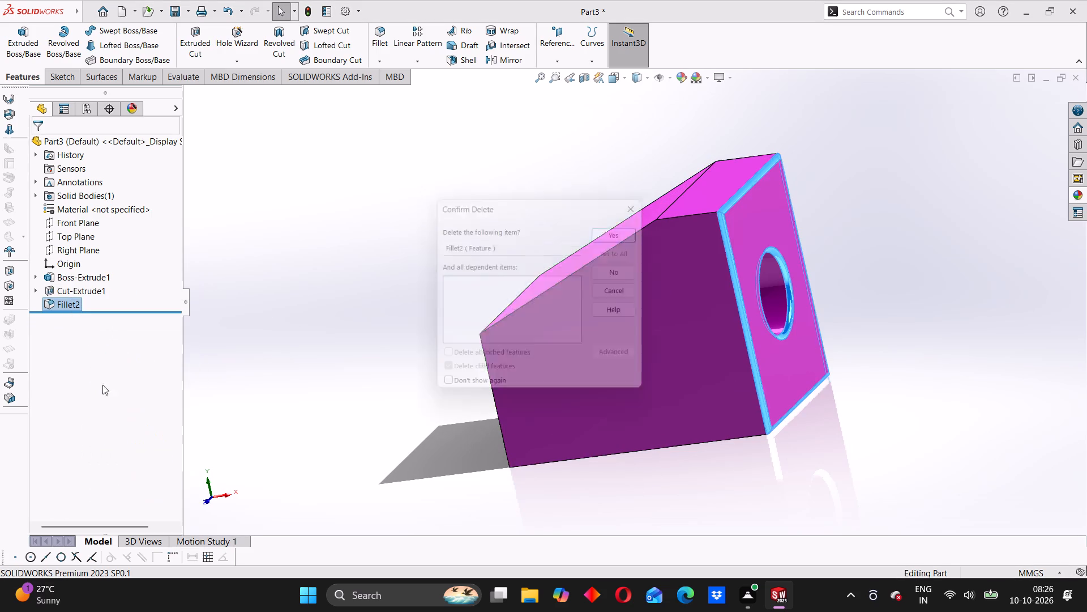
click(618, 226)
Save the block as a SOLIDWORKS part named PART6 in the ASSEMBLY 14 folder.
middle_drag(781, 330, 661, 361)
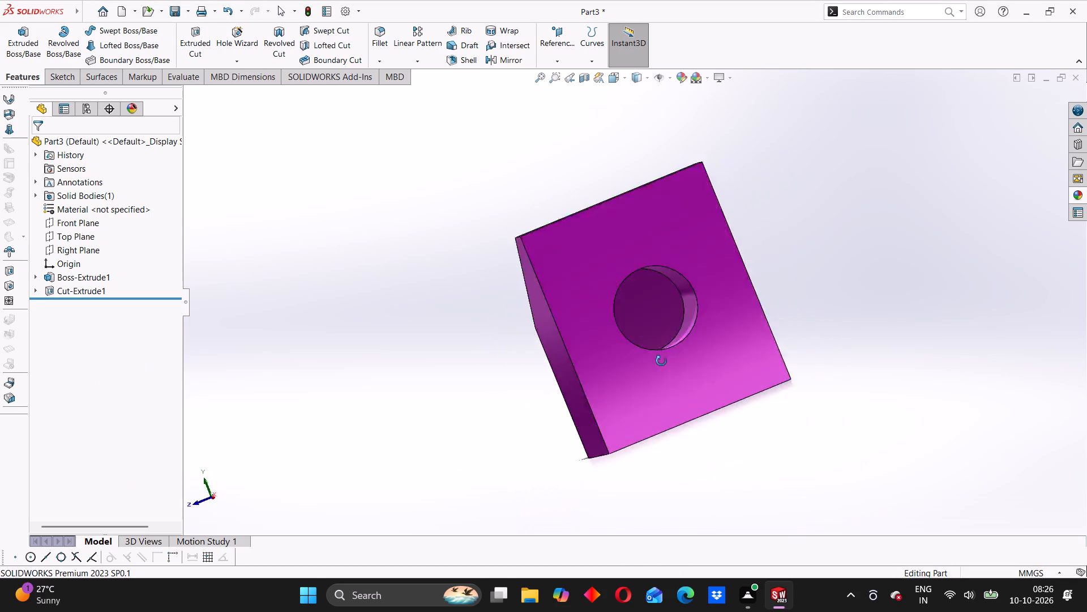
middle_drag(661, 361, 474, 349)
middle_drag(466, 330, 642, 329)
middle_drag(552, 280, 561, 350)
middle_drag(462, 289, 501, 235)
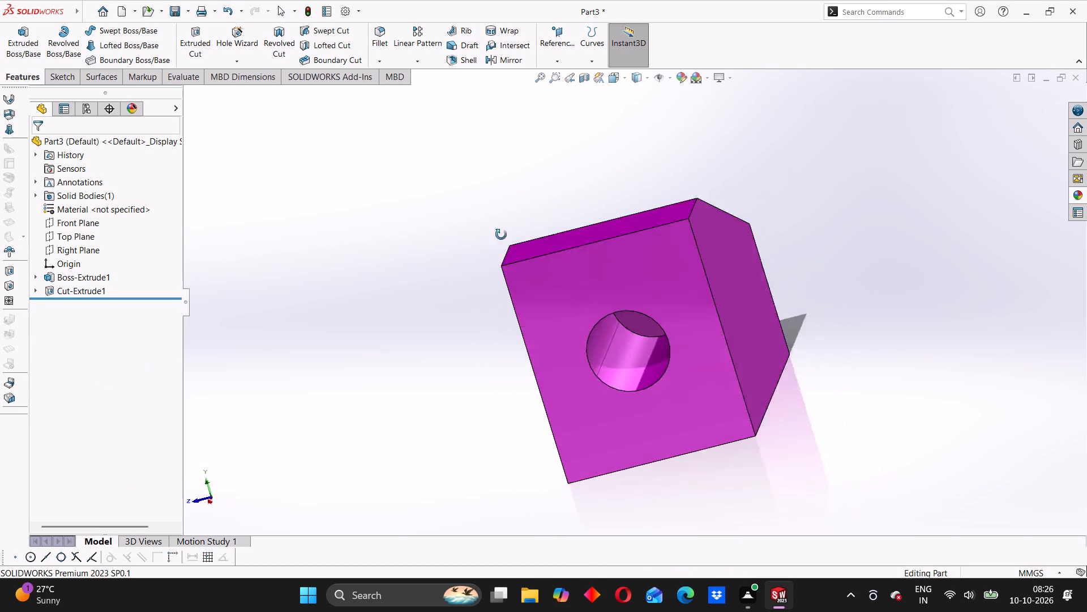
middle_drag(501, 235, 504, 219)
click(187, 8)
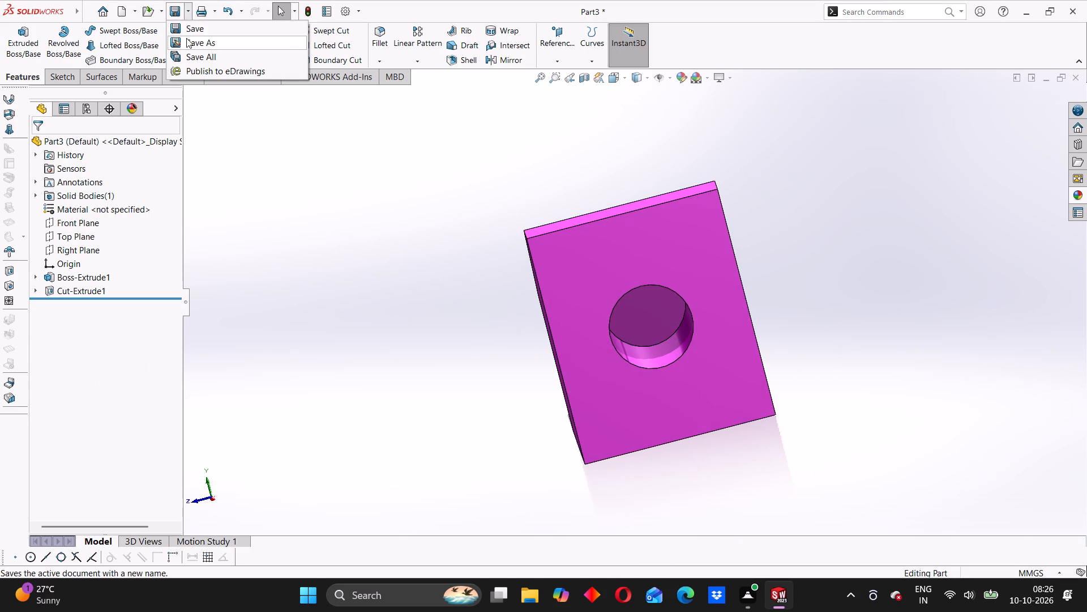
click(186, 38)
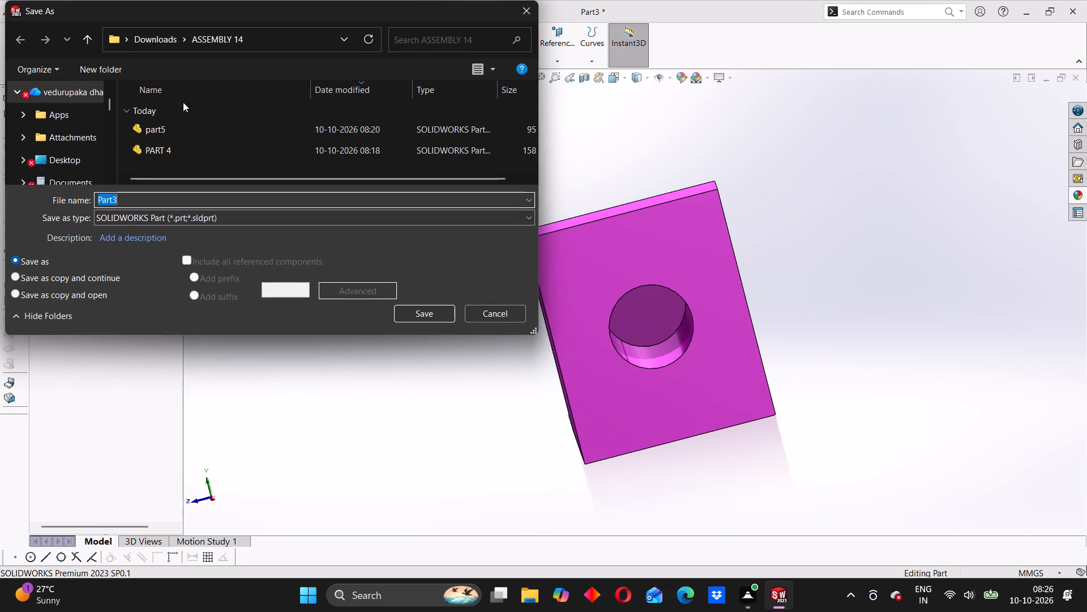
text(PART6)
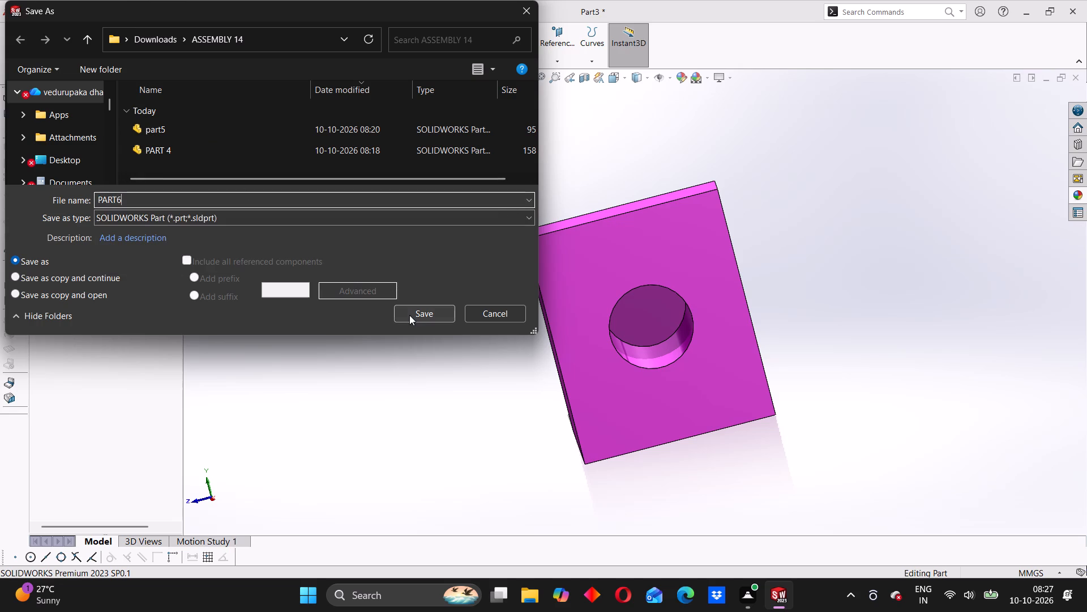
click(412, 312)
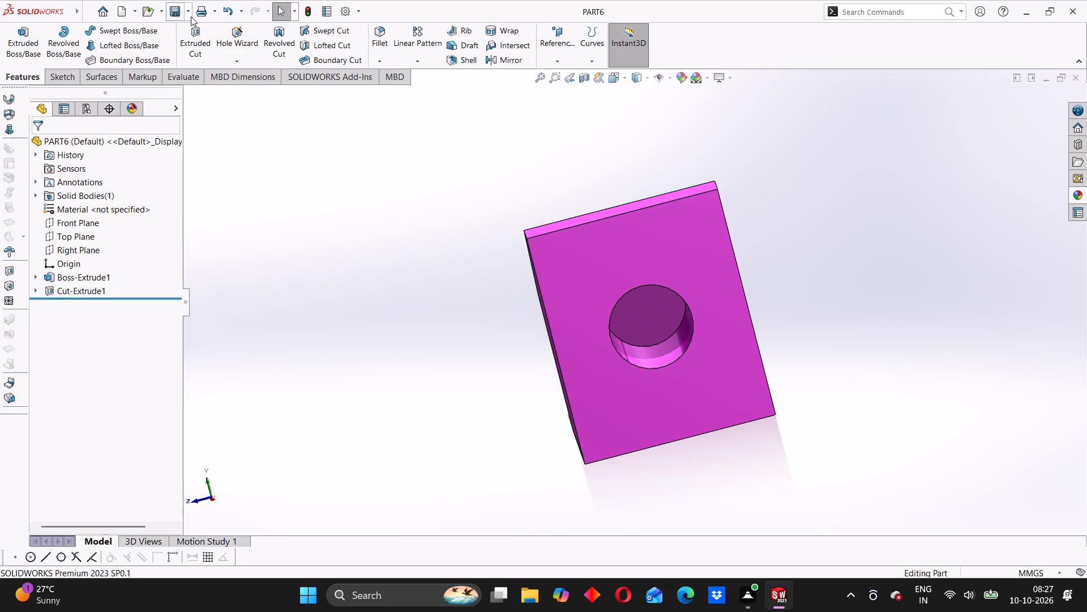
Save a PDF copy of the block as PART6 in the ASSEMBLY 14 folder, showing its sloped top and hole.
middle_drag(536, 254, 594, 189)
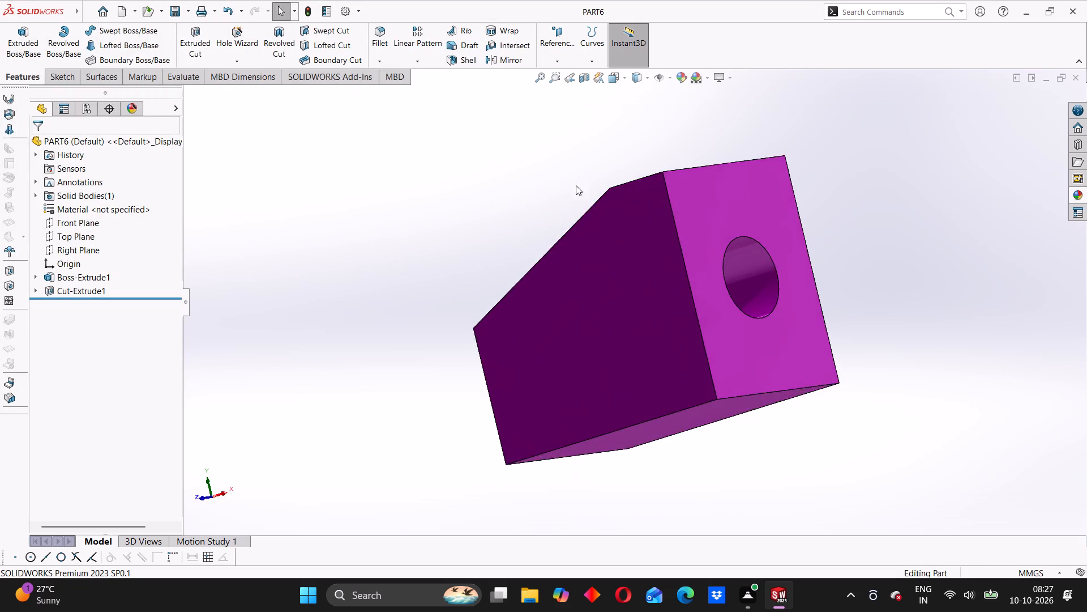
middle_drag(557, 190, 574, 268)
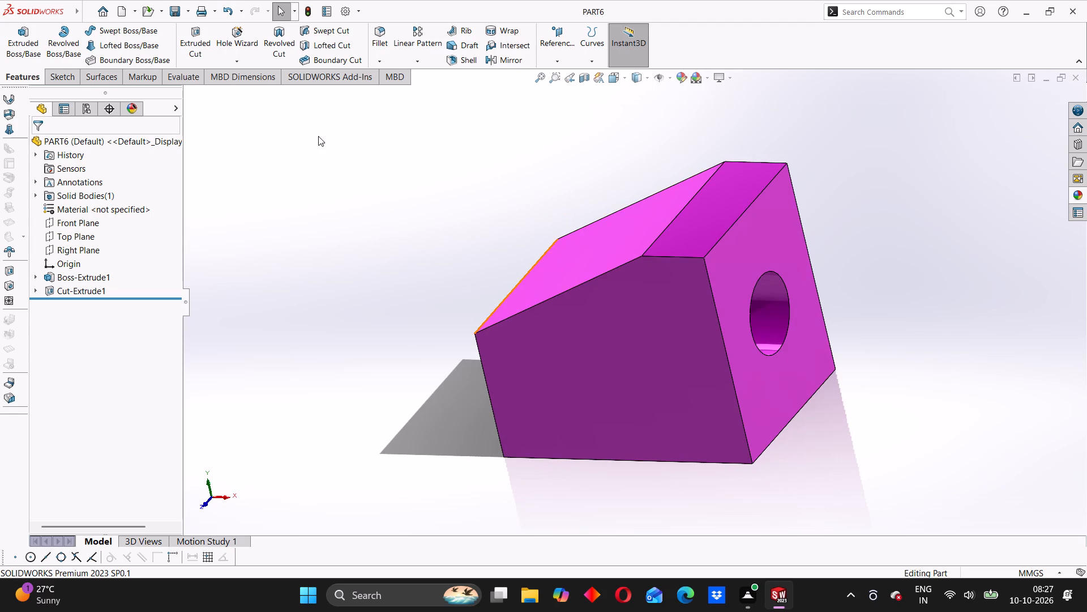
click(186, 8)
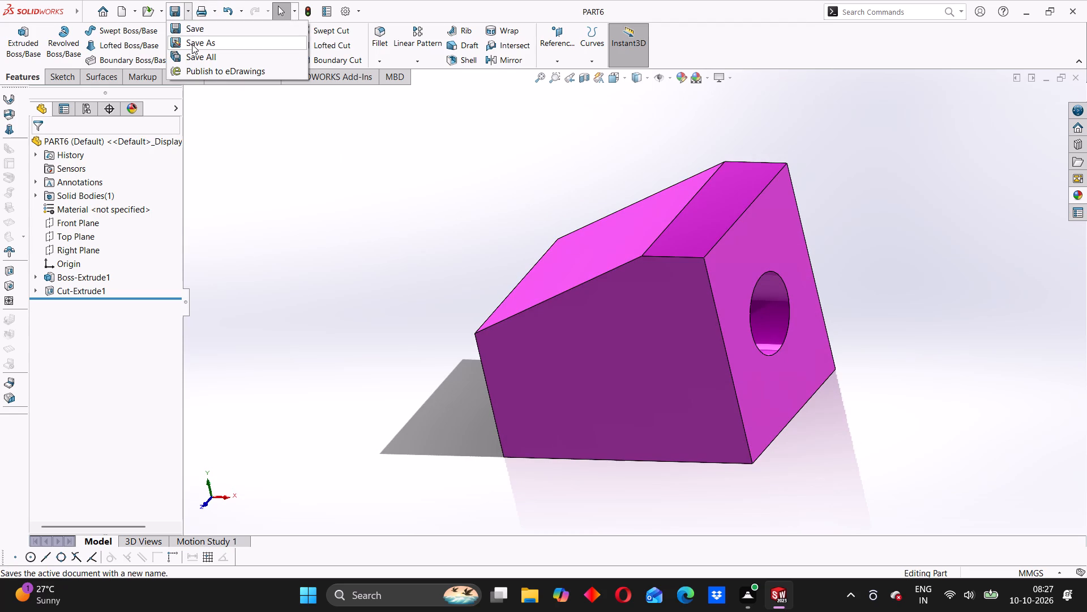
click(193, 44)
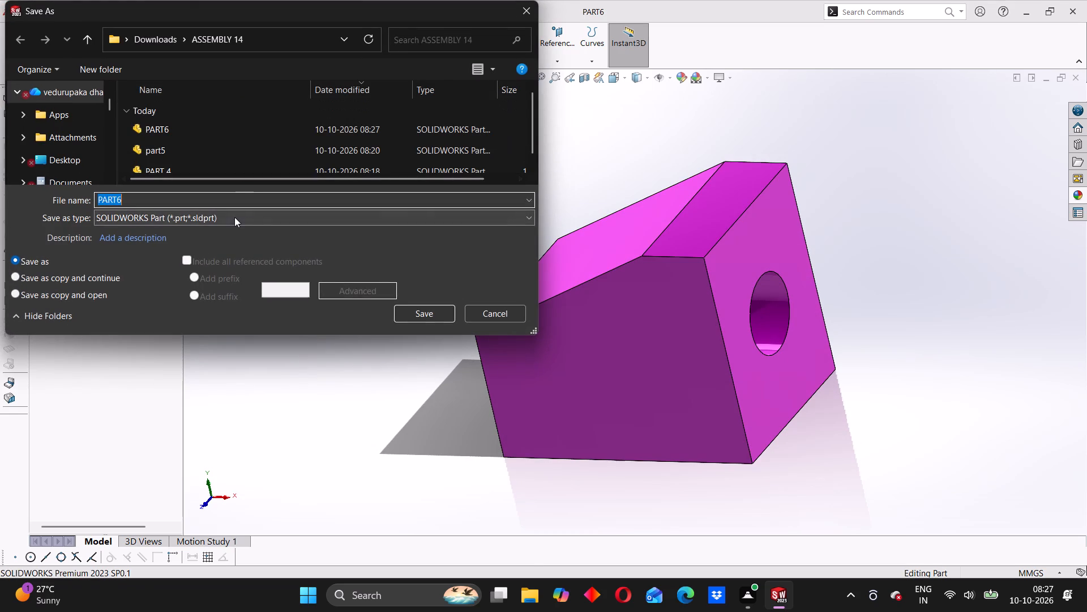
click(234, 217)
click(185, 309)
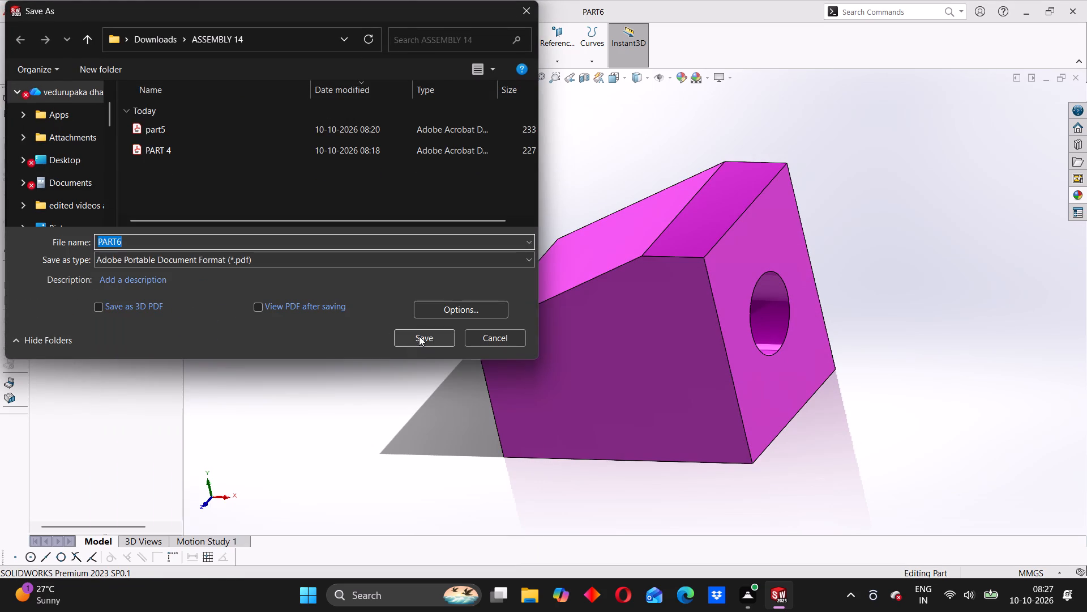
click(419, 336)
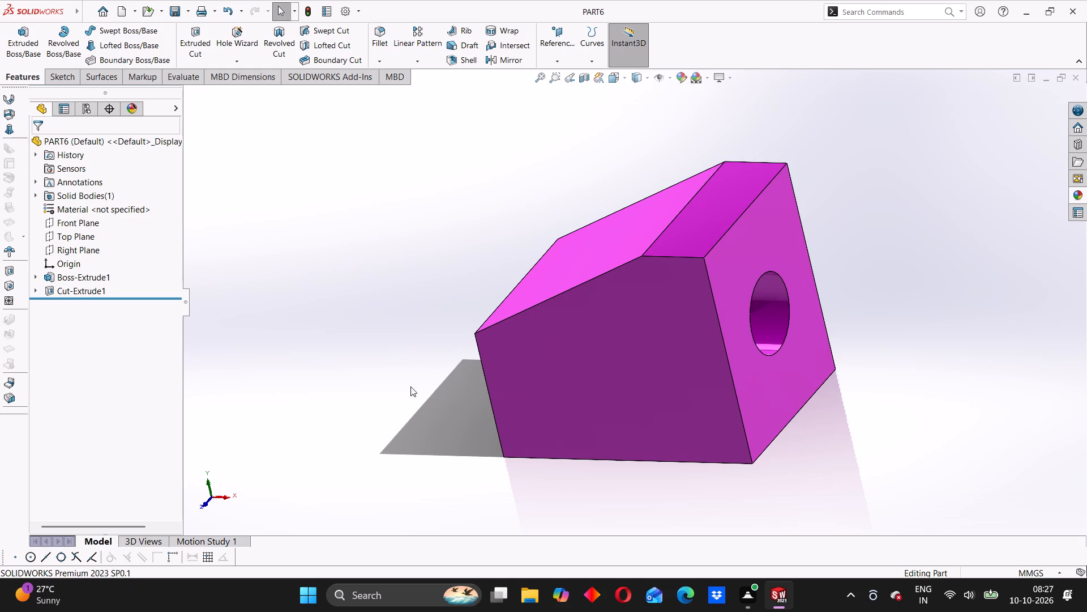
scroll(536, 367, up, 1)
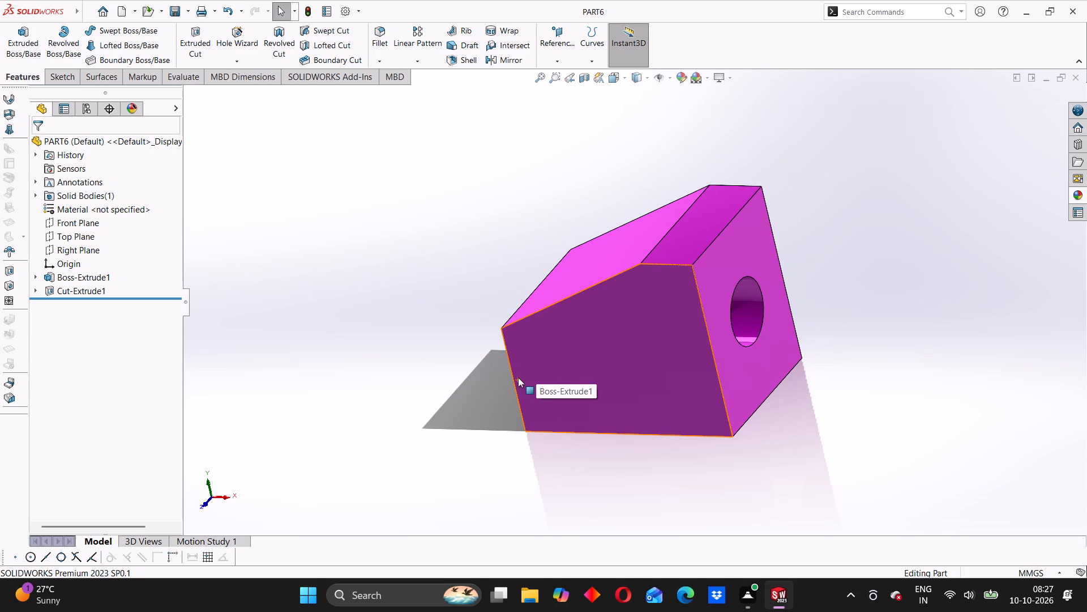
Examine the finished block from all sides, including its sloped top, plain faces and the through hole.
scroll(590, 403, up, 1)
middle_drag(523, 403, 558, 368)
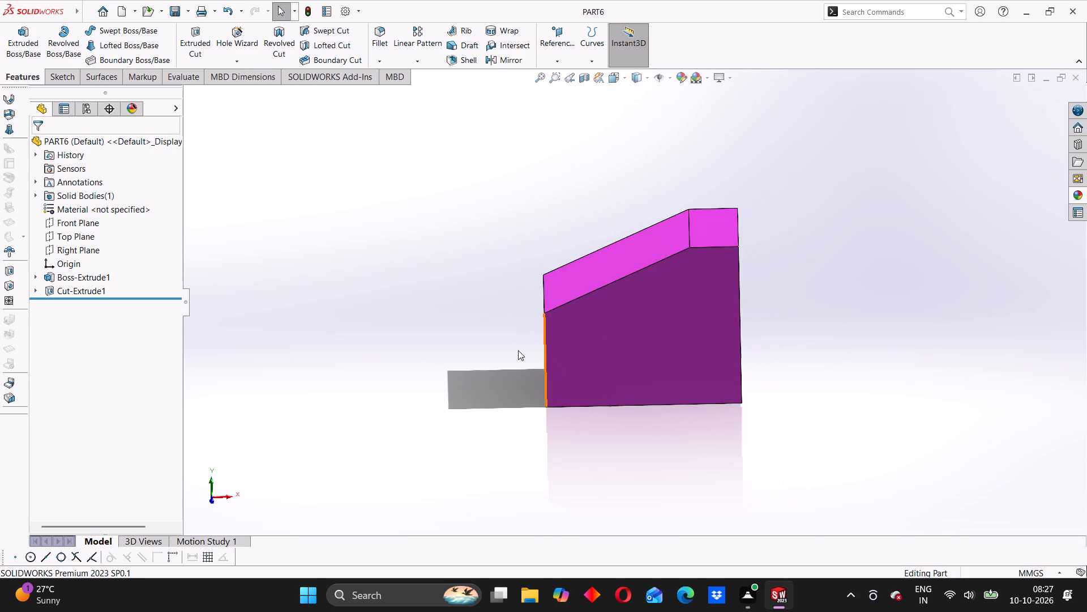
middle_drag(518, 350, 633, 362)
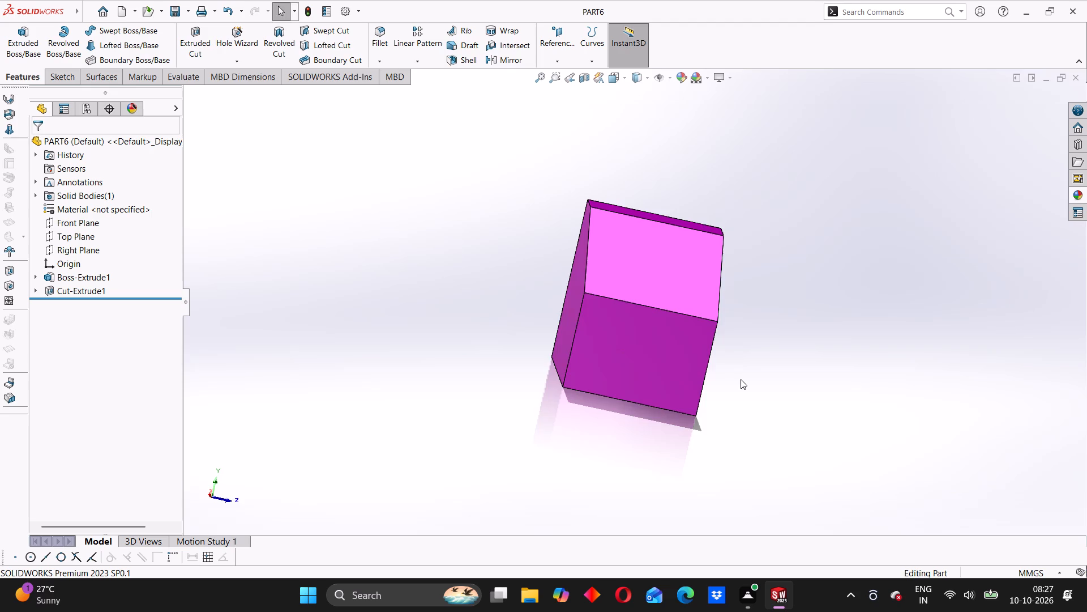
middle_drag(727, 371, 593, 332)
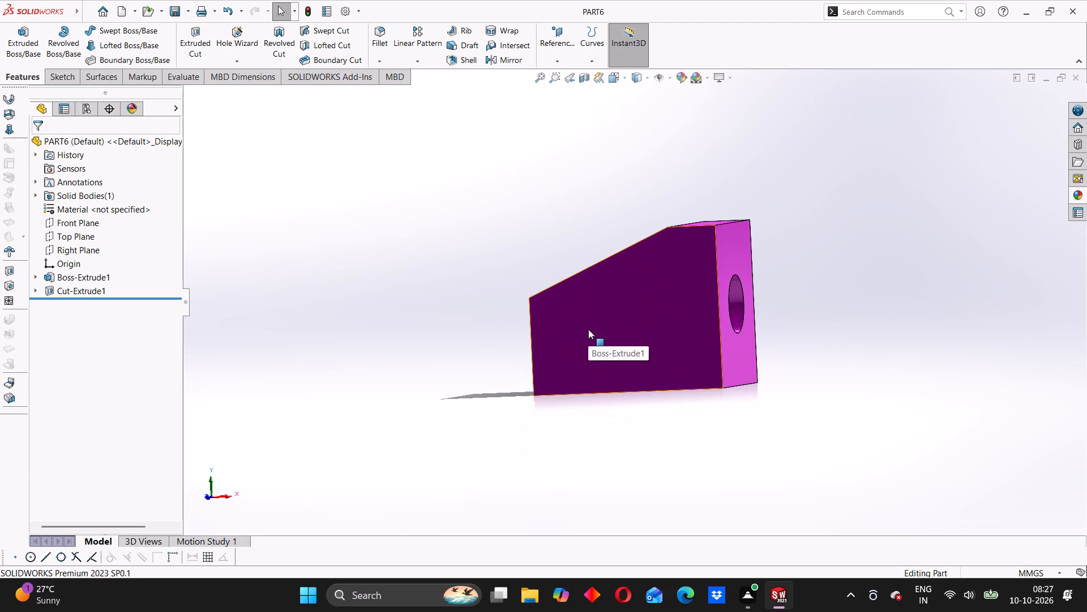
middle_drag(794, 385, 760, 390)
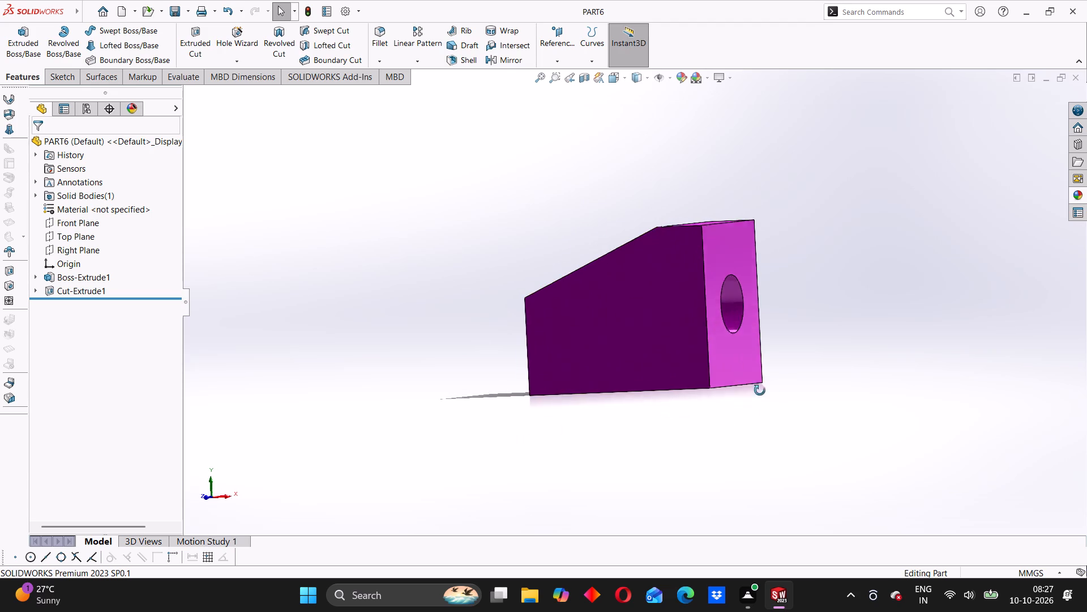
middle_drag(760, 390, 718, 397)
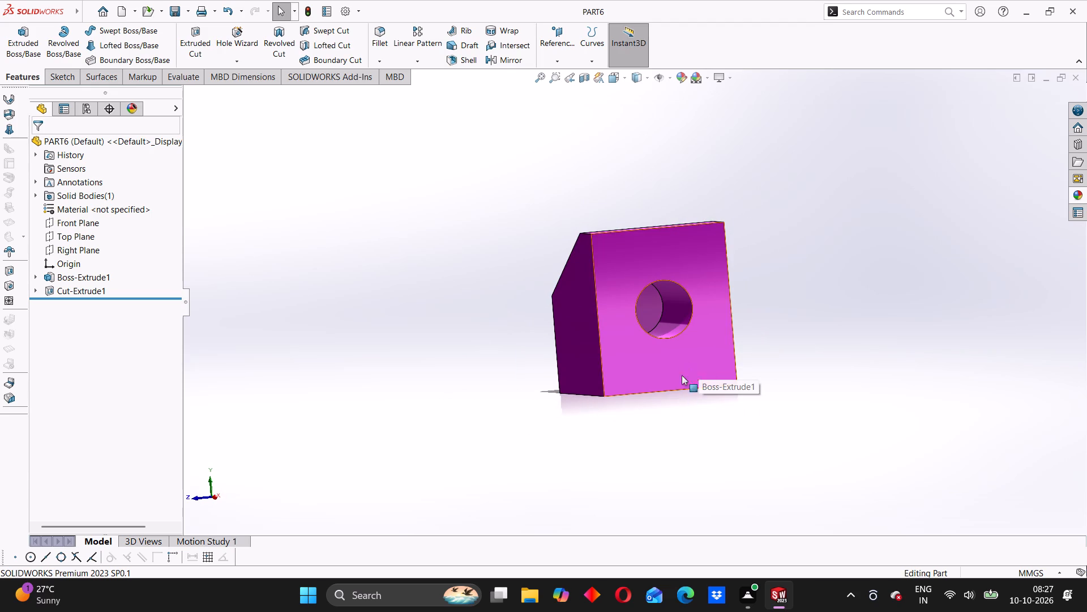
middle_drag(715, 334, 700, 355)
middle_drag(684, 354, 660, 356)
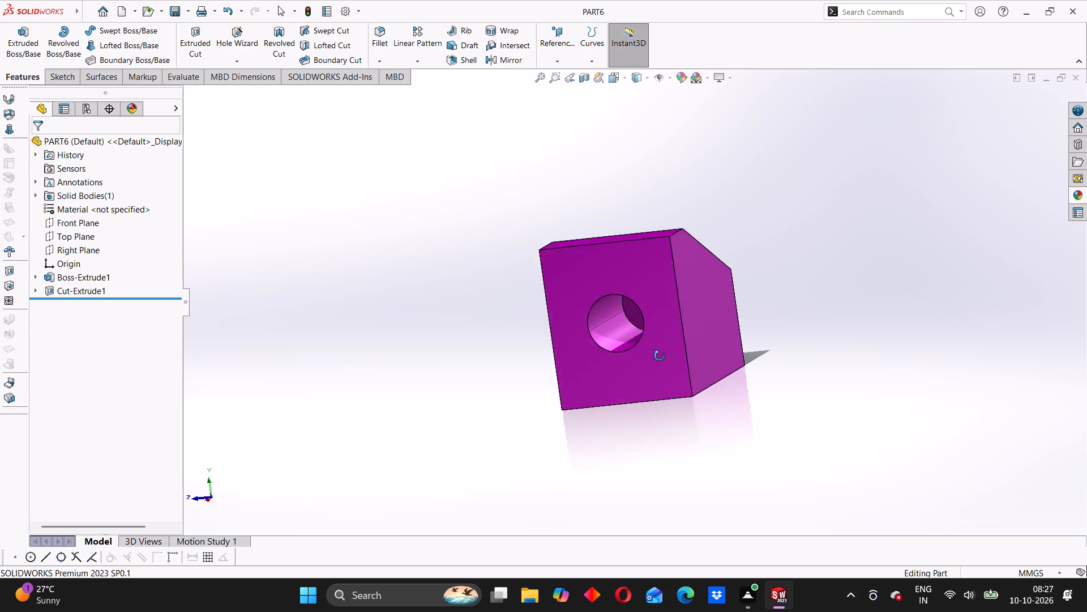
middle_drag(660, 356, 660, 356)
middle_drag(649, 352, 697, 339)
middle_drag(613, 359, 758, 378)
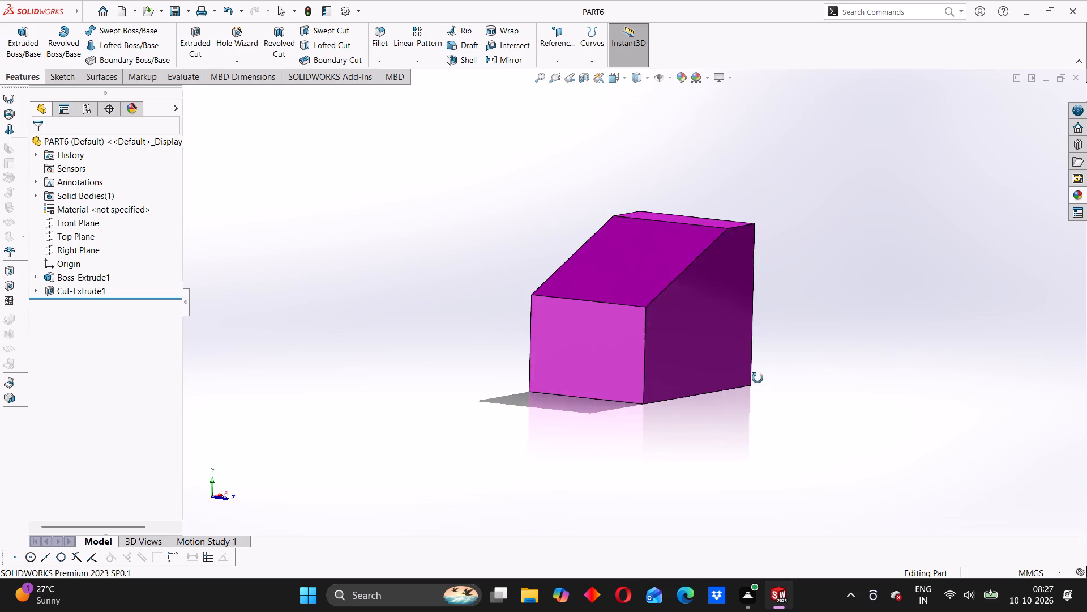
middle_drag(758, 378, 730, 375)
scroll(713, 321, down, 2)
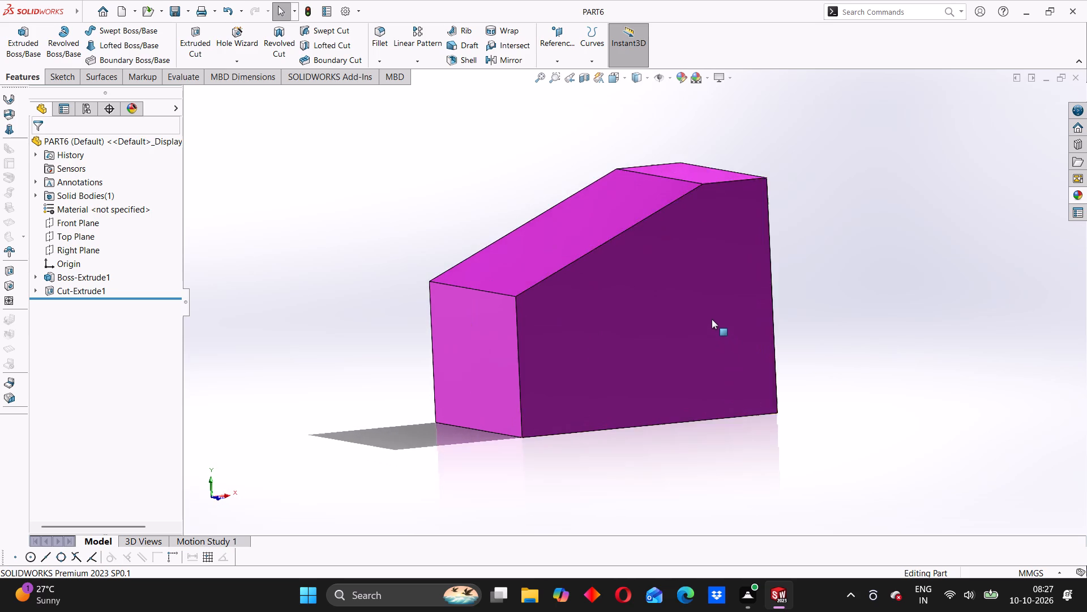
scroll(712, 319, up, 3)
middle_drag(733, 331, 688, 357)
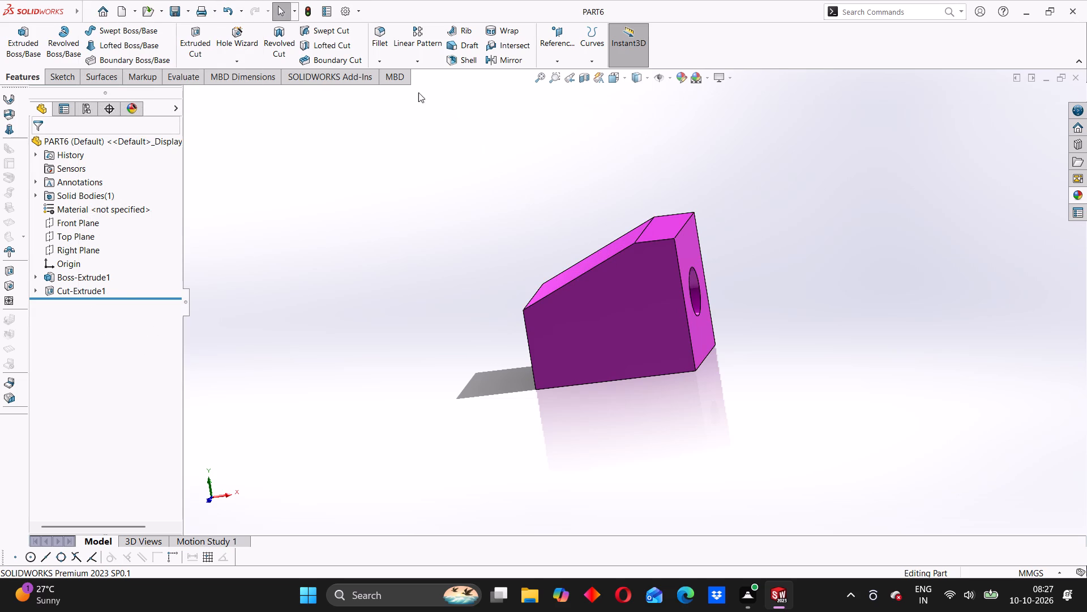
Create a new part document and close the PART6 document.
click(106, 8)
click(314, 203)
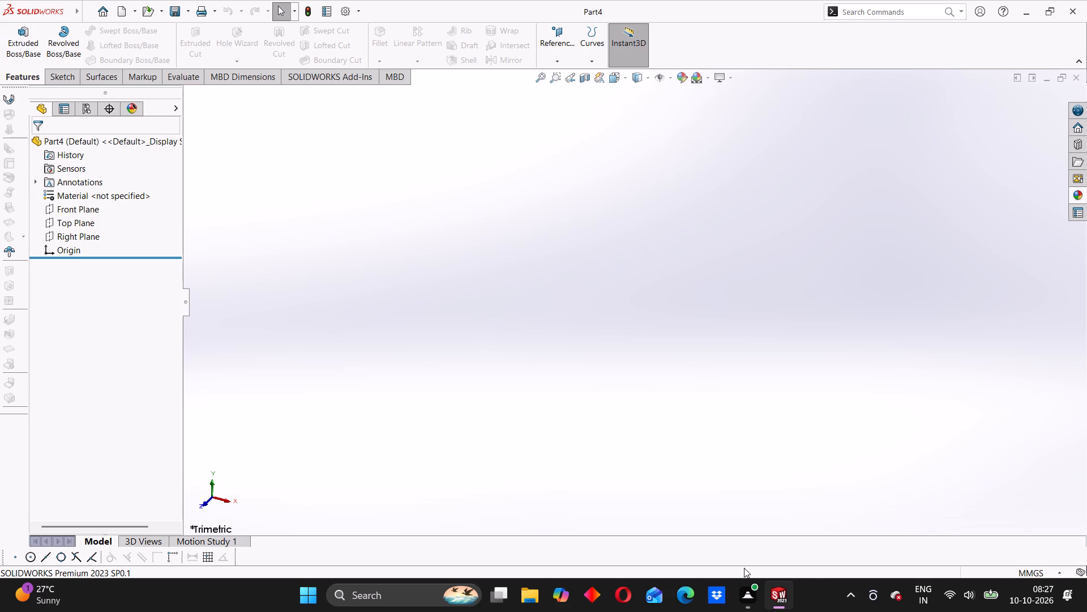
click(746, 527)
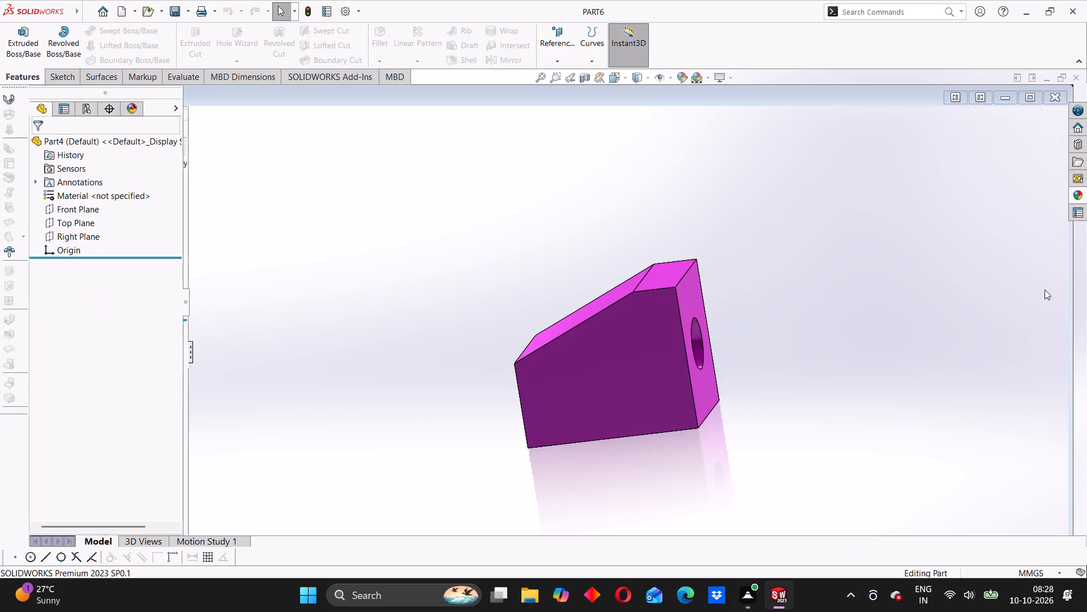
click(1077, 79)
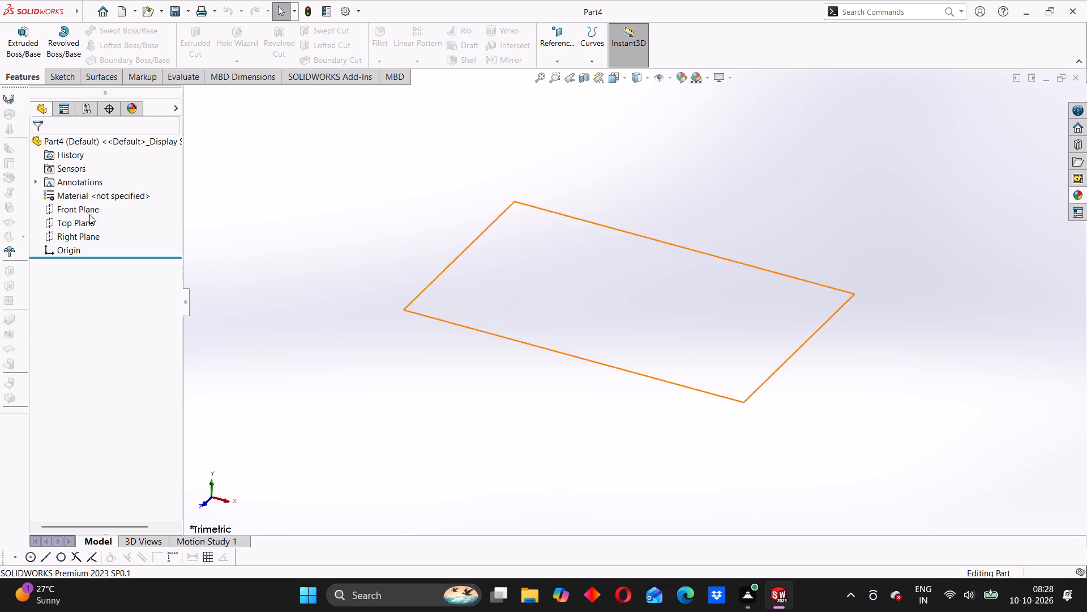
Sketch a circle centred on the origin on the Front Plane and dimension its diameter as 10 mm.
click(74, 212)
click(83, 197)
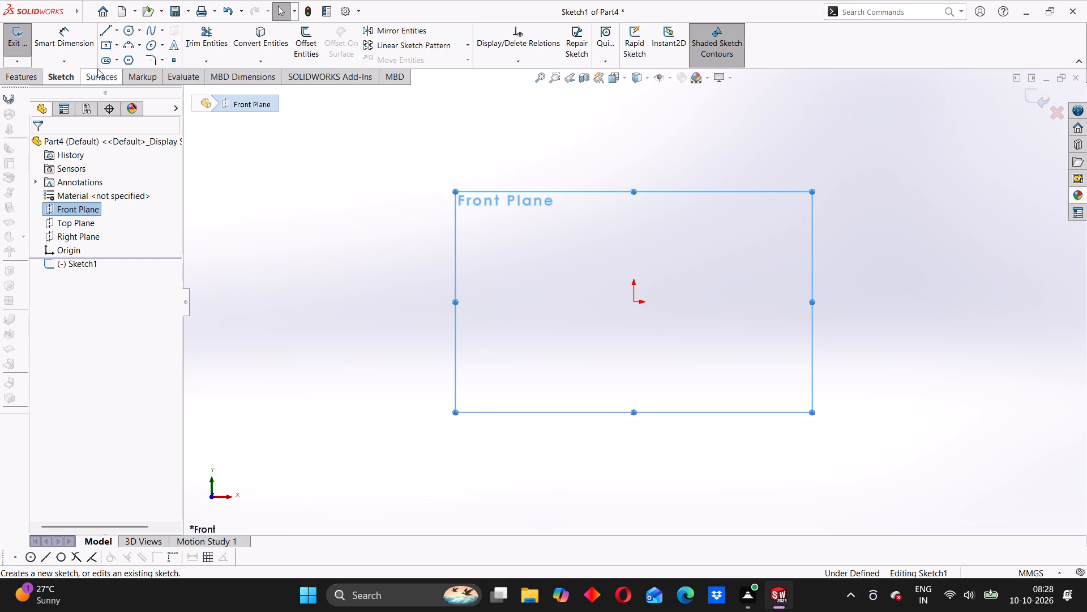
click(126, 32)
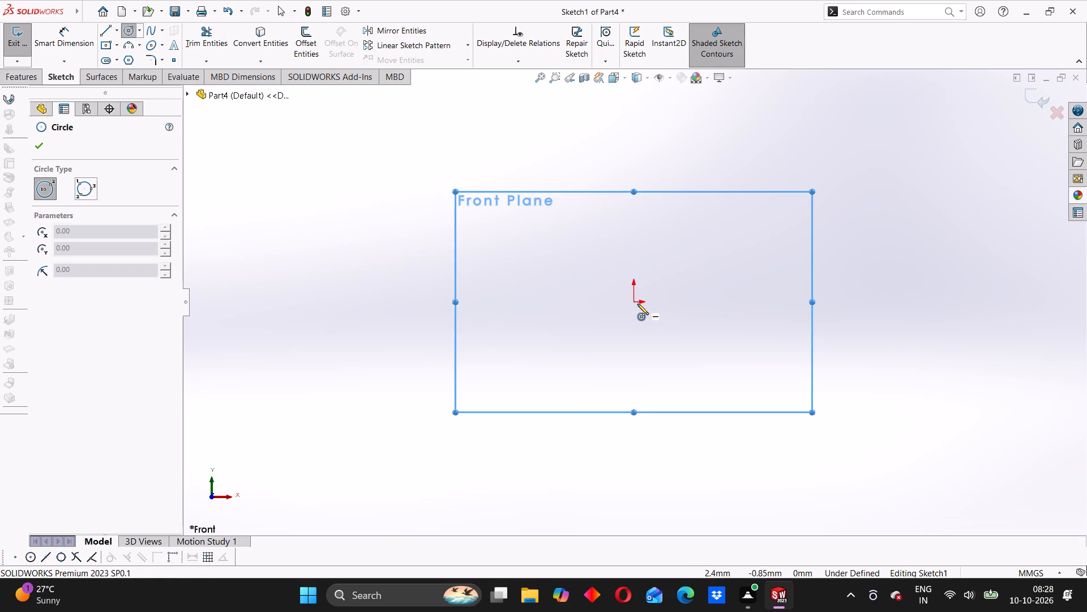
click(634, 300)
click(672, 240)
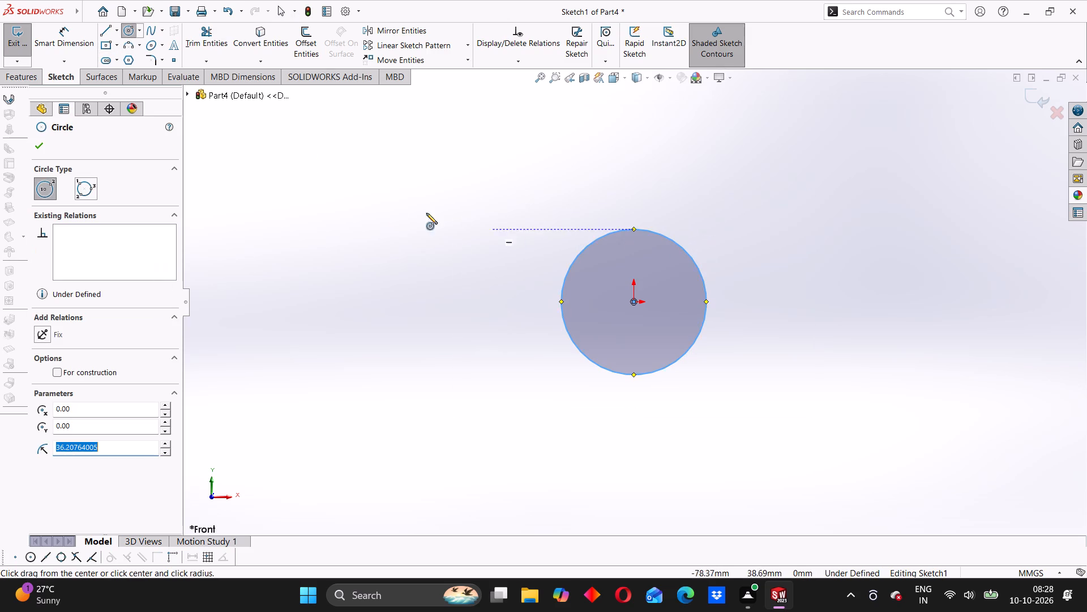
click(75, 41)
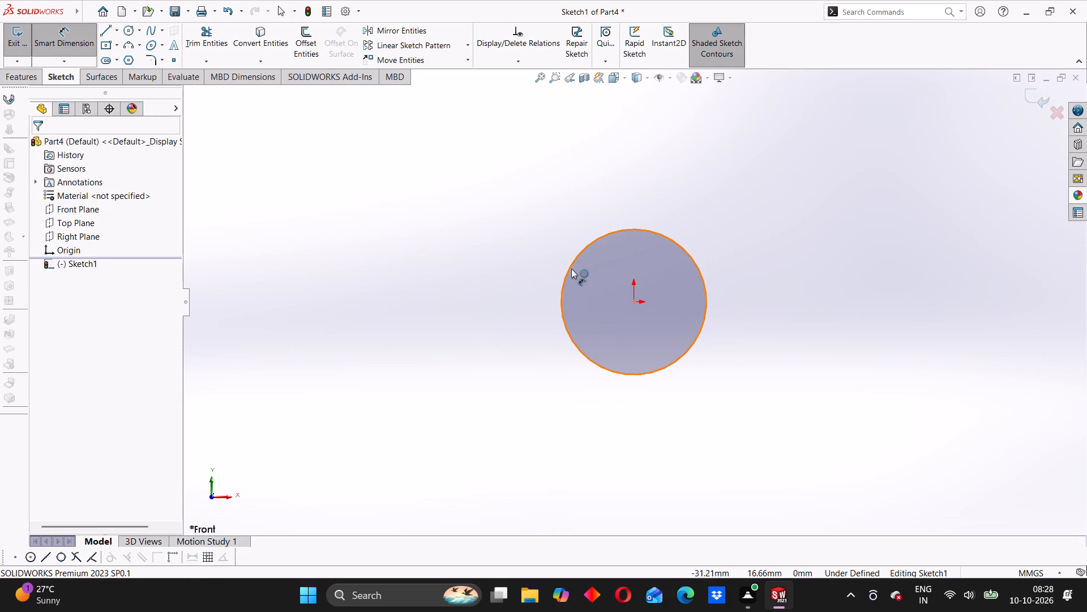
click(571, 269)
click(482, 266)
text(10)
key(Return)
click(369, 304)
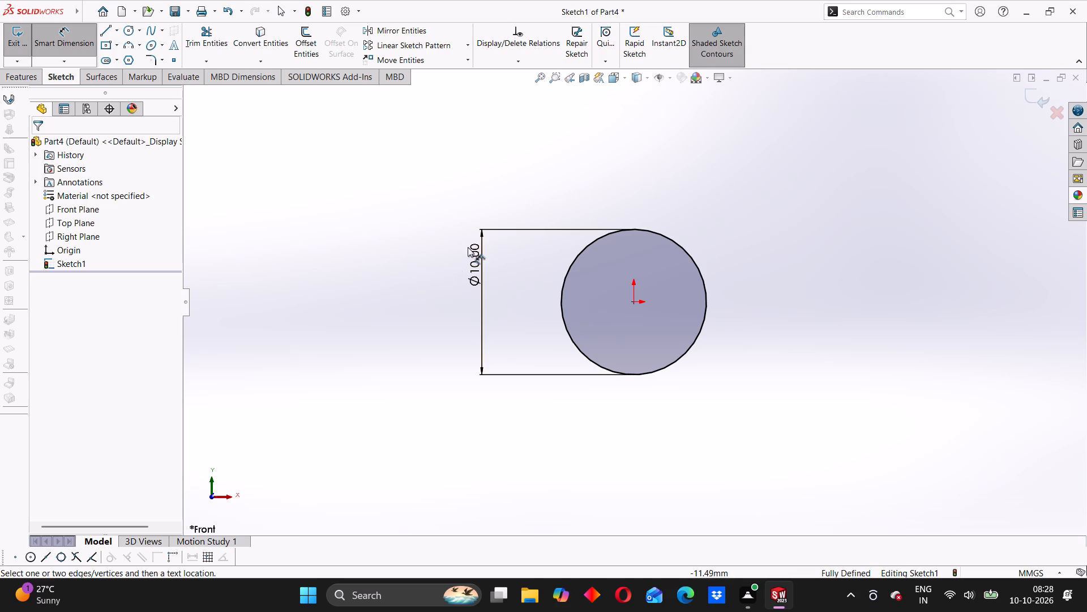
Set the circle's diameter to 6 mm.
double_click(472, 261)
key(6)
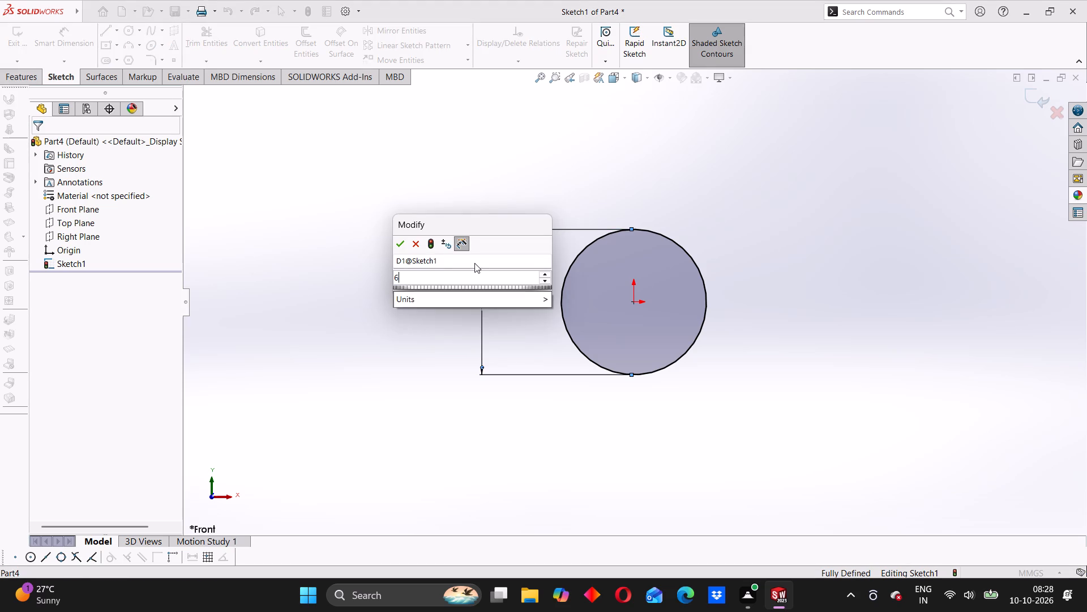
key(Return)
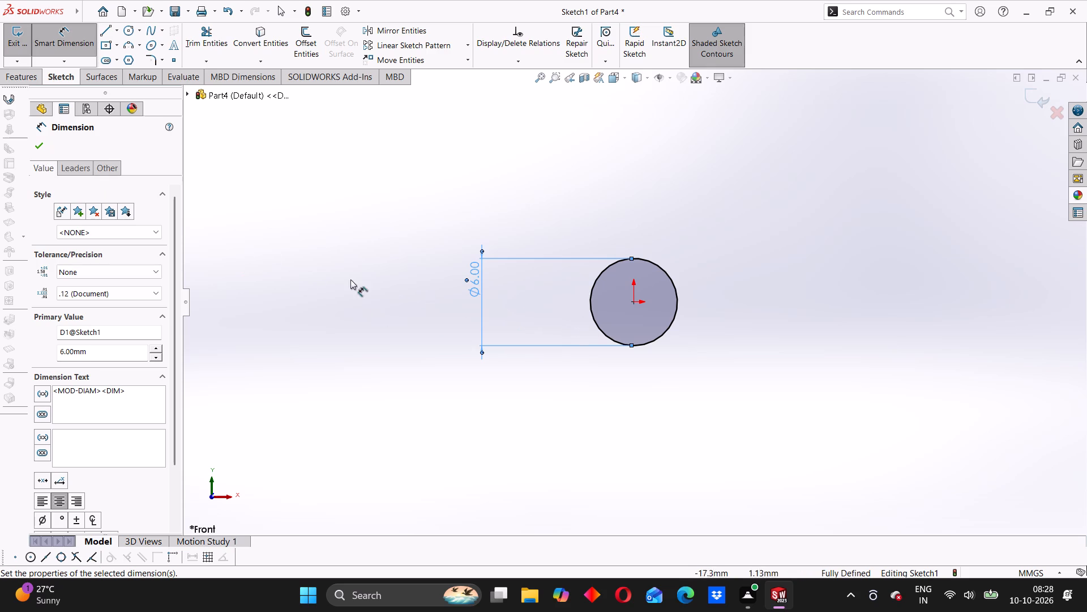
click(43, 147)
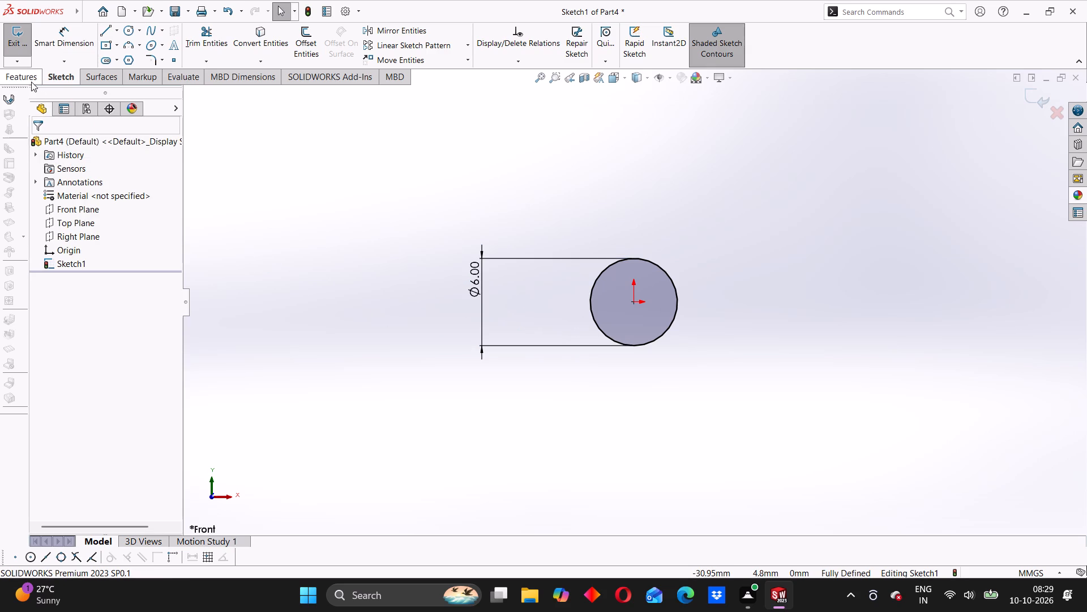
Extrude the circle to a depth of 95 mm about the mid plane to form a rod.
click(15, 83)
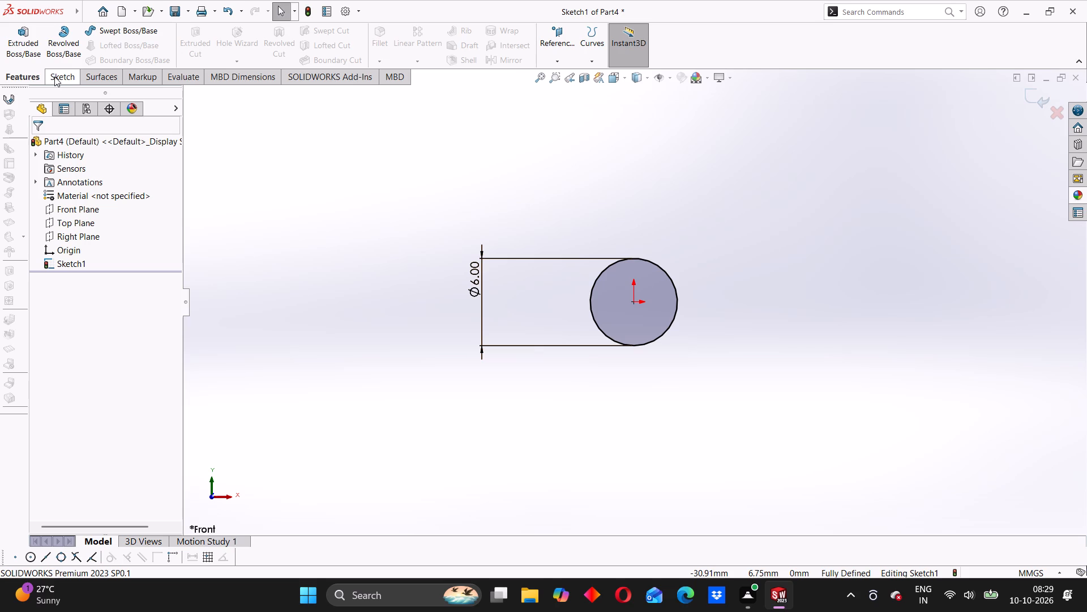
click(31, 39)
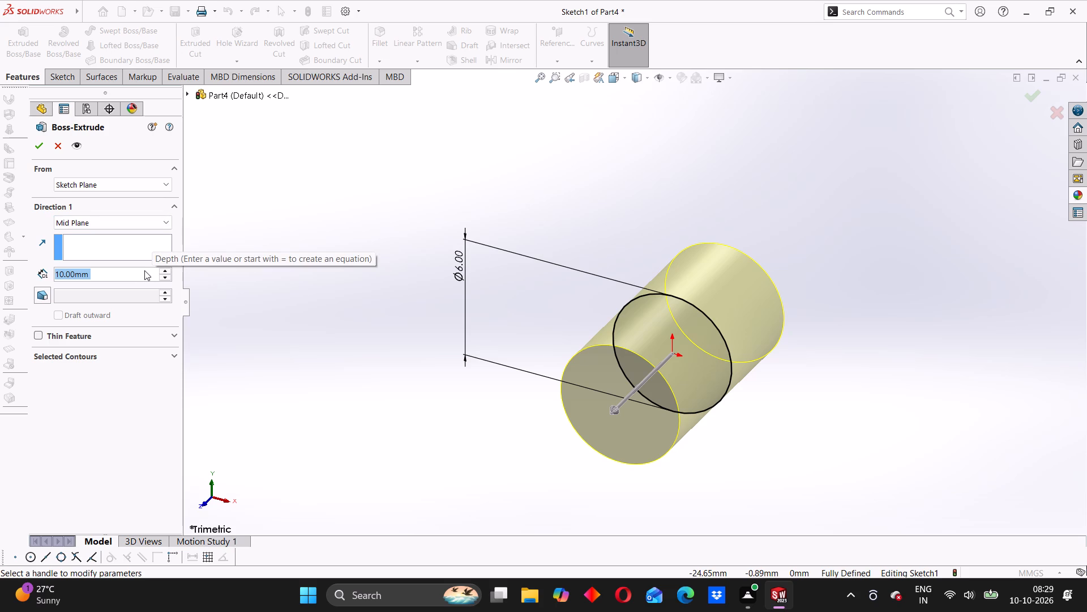
text(95)
key(Return)
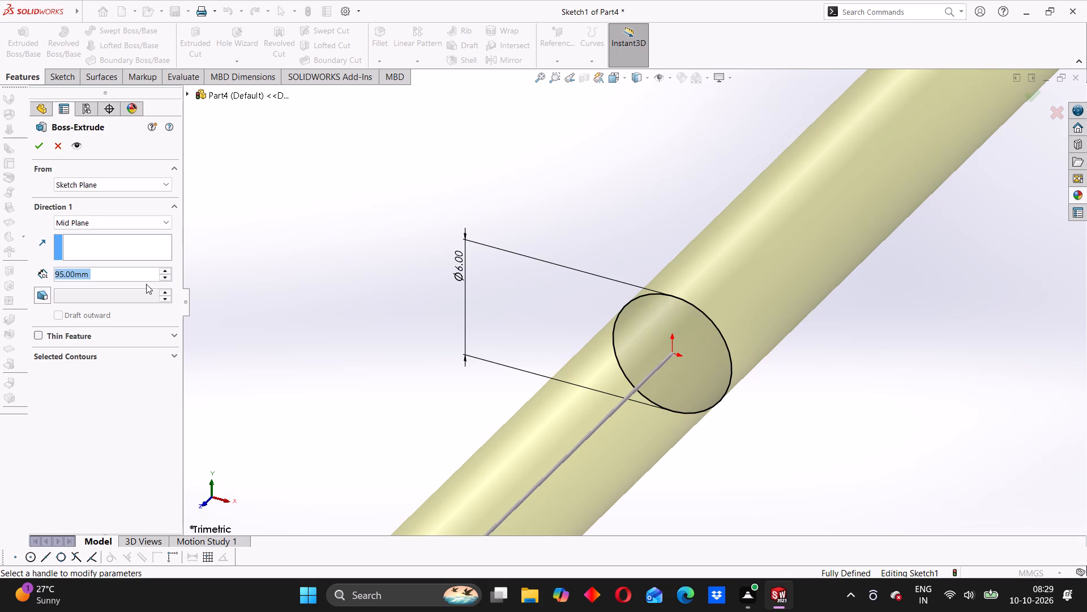
scroll(567, 358, up, 7)
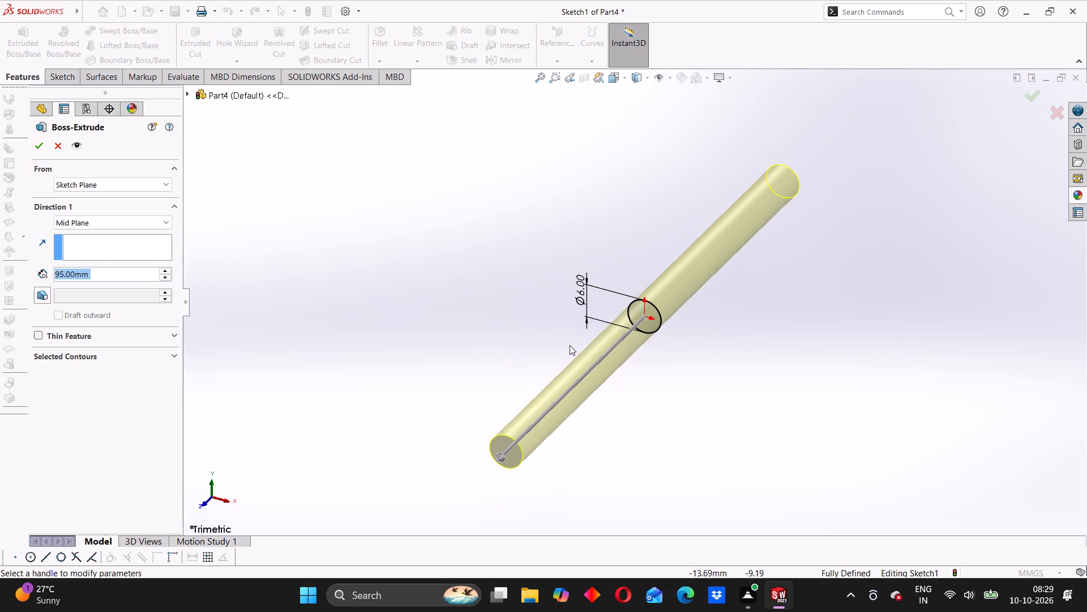
click(37, 146)
middle_drag(580, 407, 577, 329)
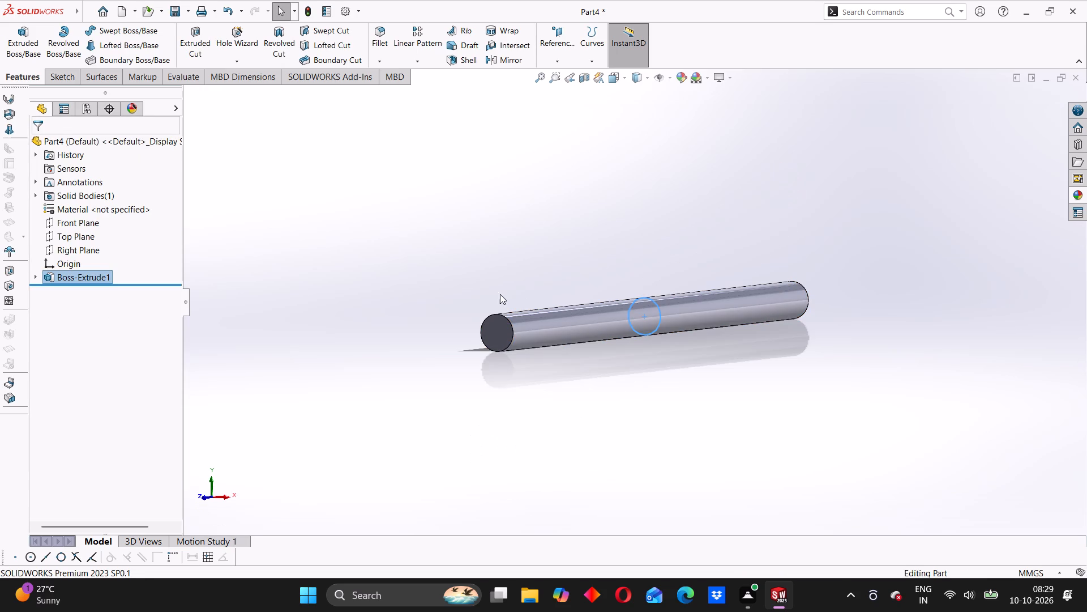
click(450, 278)
Sketch a circle centred on the origin on the rod's front end face and dimension its diameter as 10 mm.
middle_drag(517, 335, 547, 343)
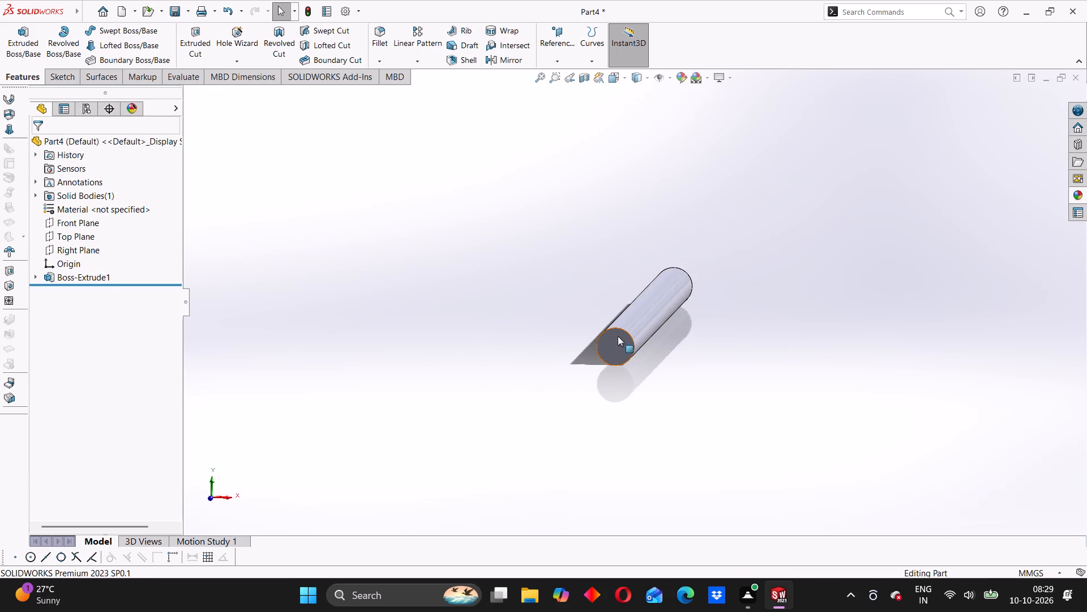
click(616, 337)
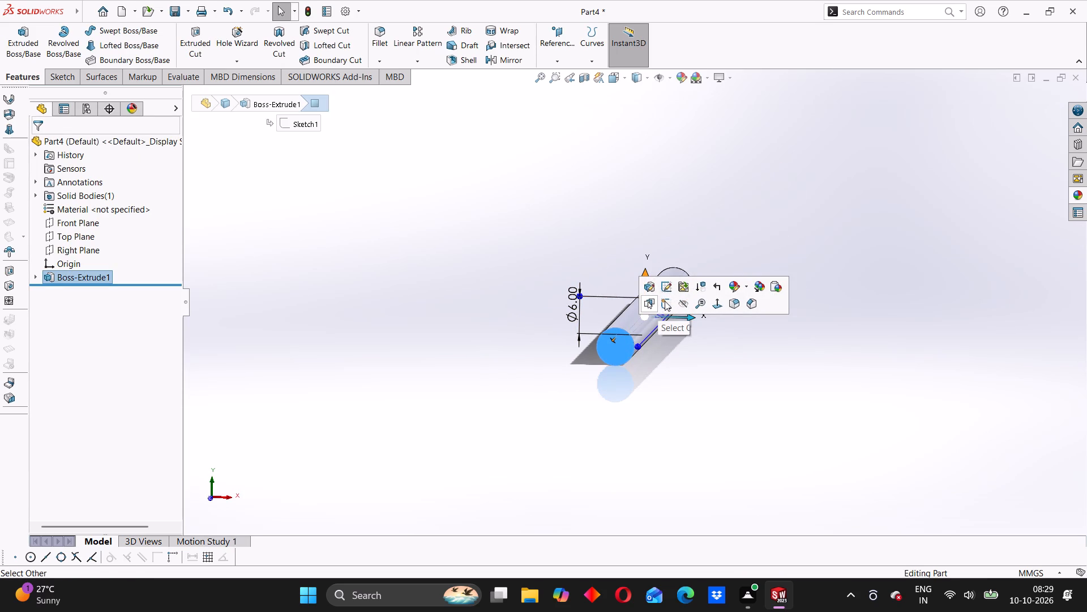
click(665, 301)
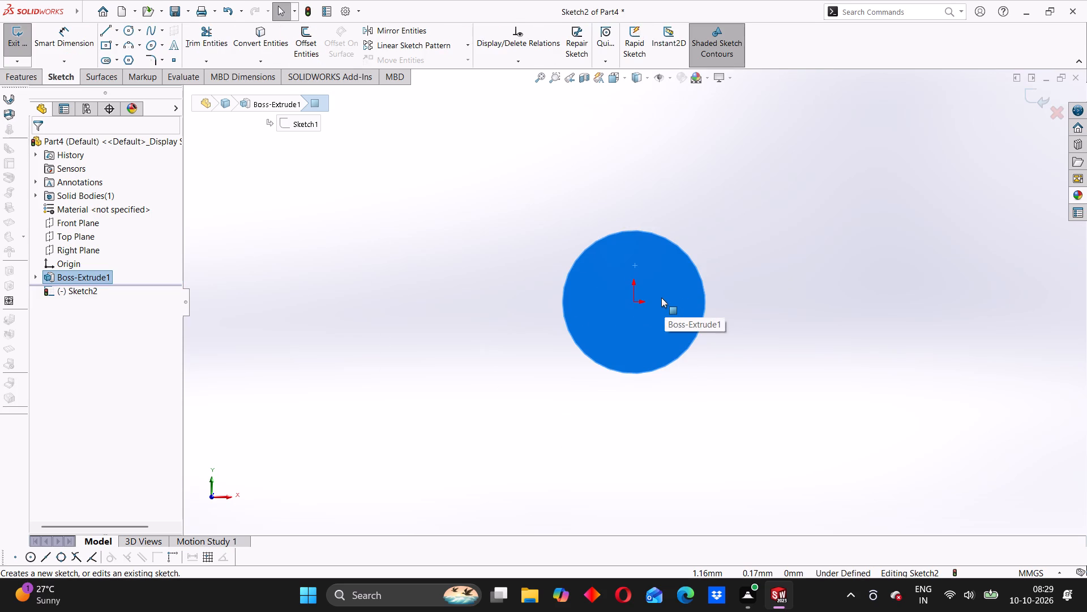
click(130, 31)
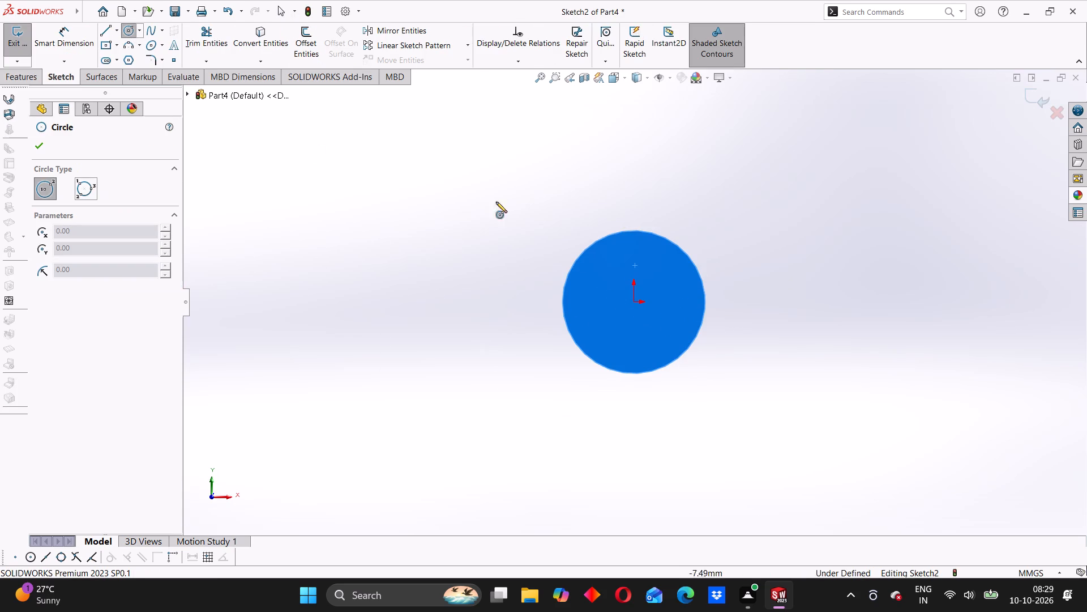
click(636, 303)
click(711, 231)
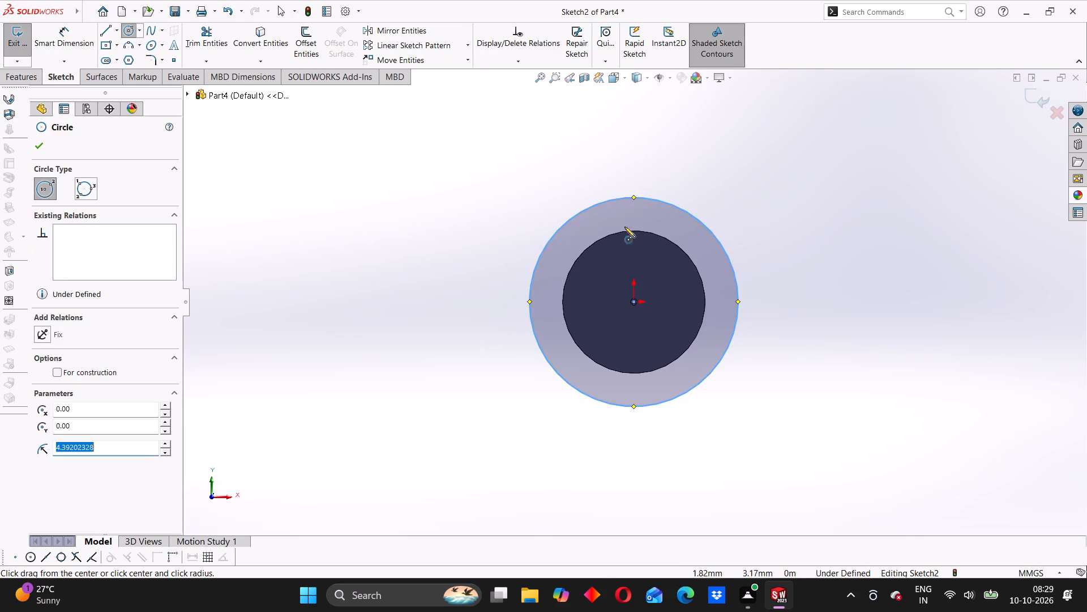
click(69, 47)
click(609, 200)
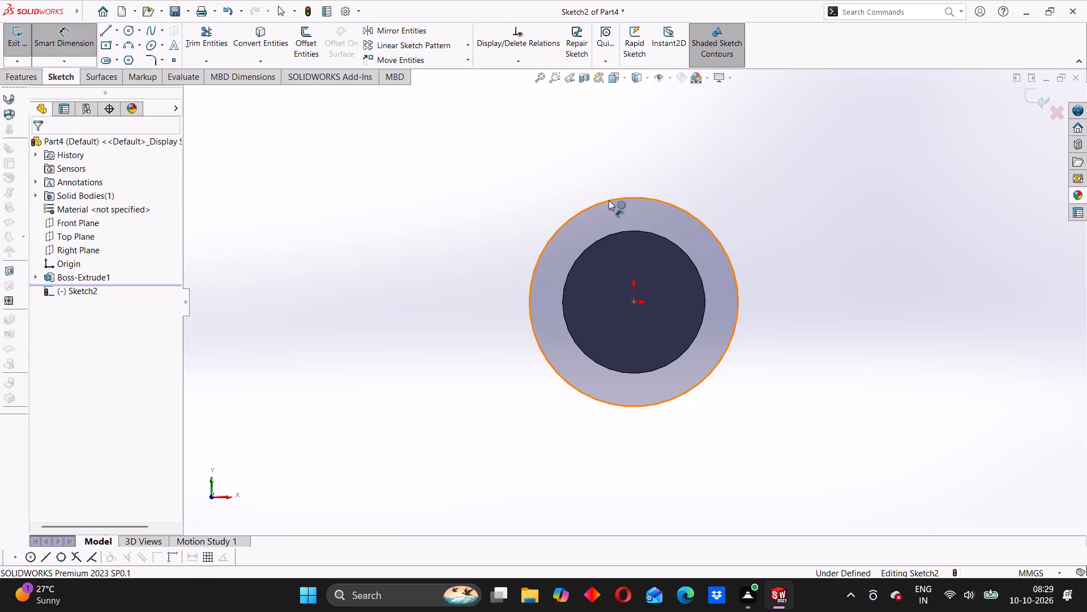
click(519, 193)
text(10)
key(Return)
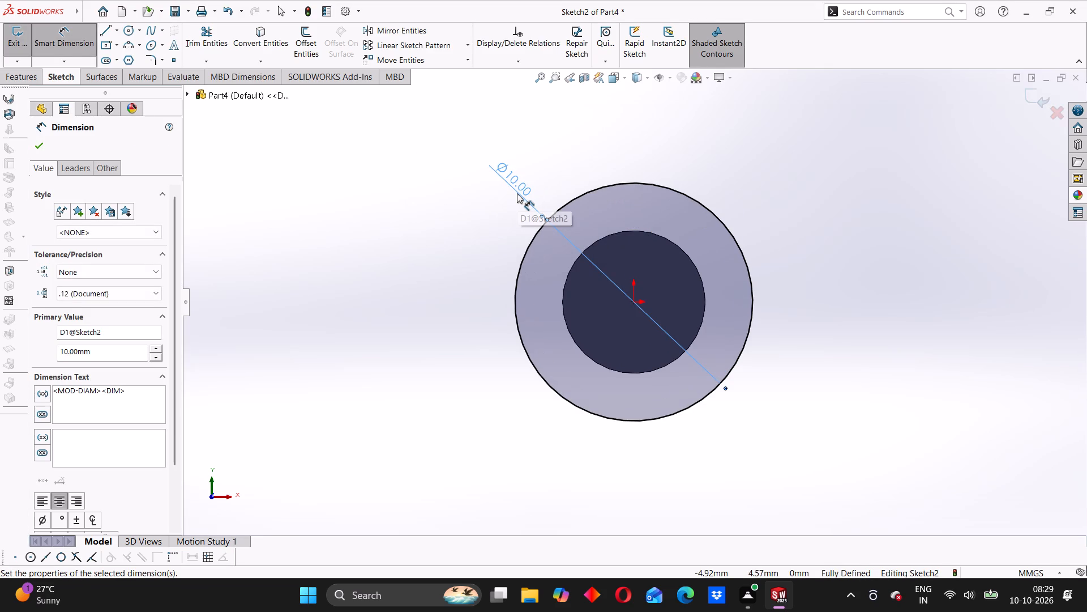
click(456, 300)
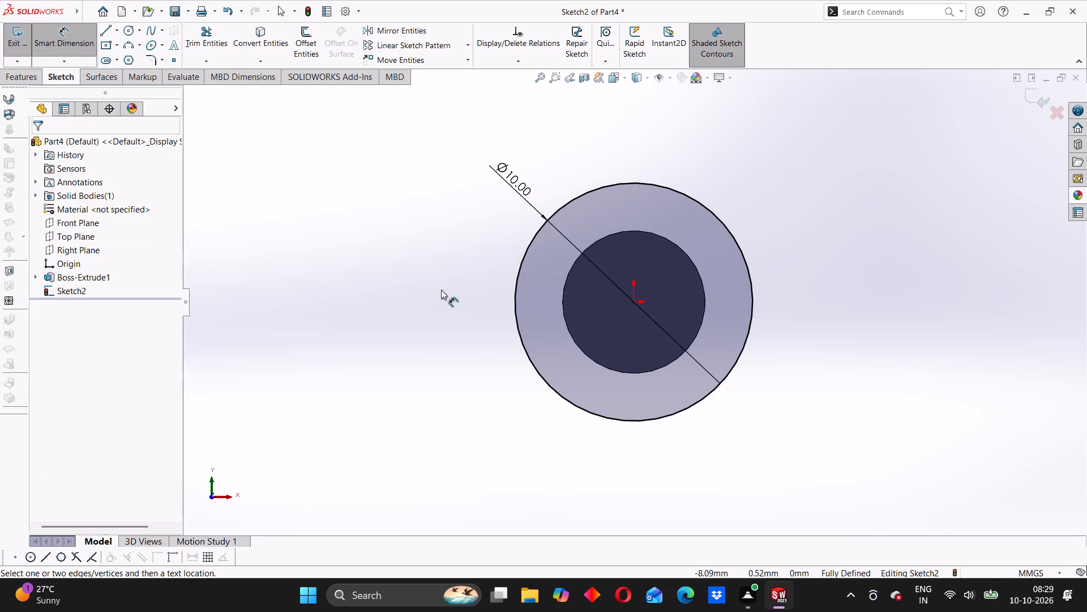
middle_drag(742, 388, 708, 393)
scroll(653, 388, up, 5)
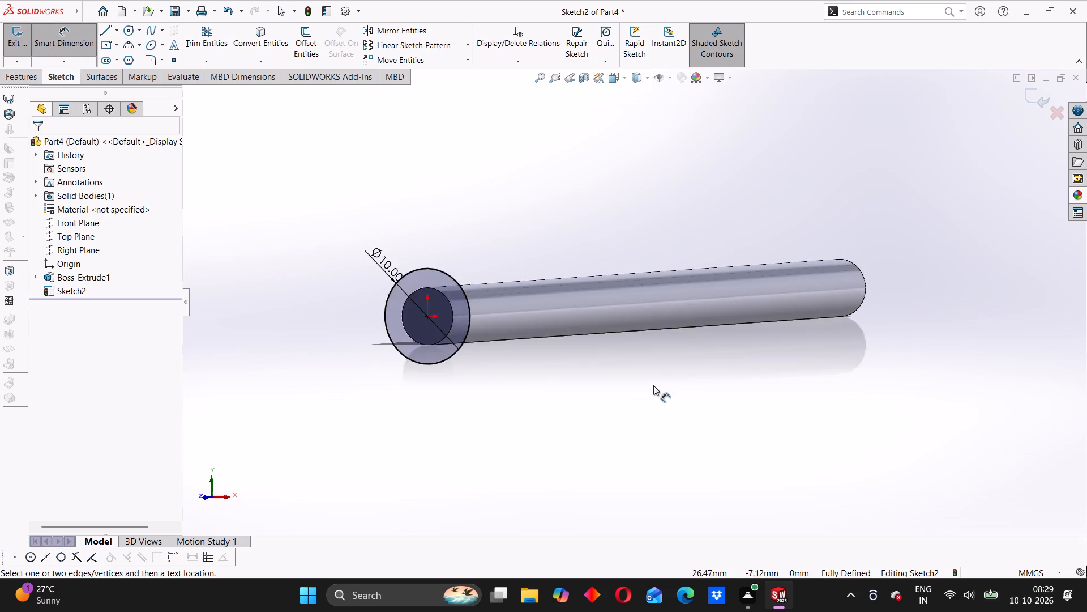
scroll(653, 385, up, 2)
middle_drag(653, 385, 616, 418)
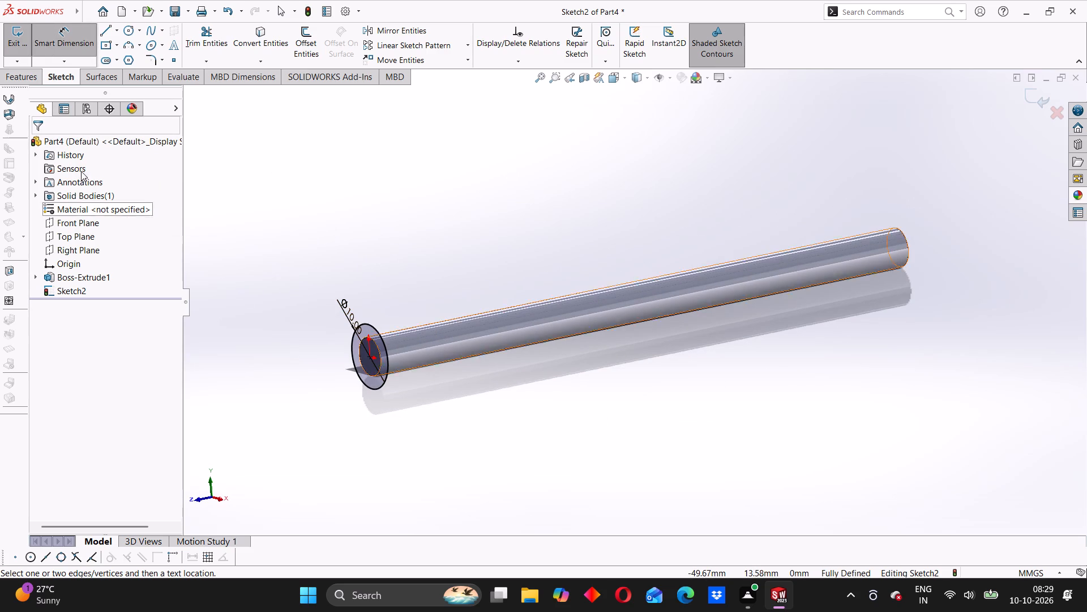
Extrude the 10 mm circle with a blind depth of 5 mm, reversed back along the rod, to form a head.
click(25, 78)
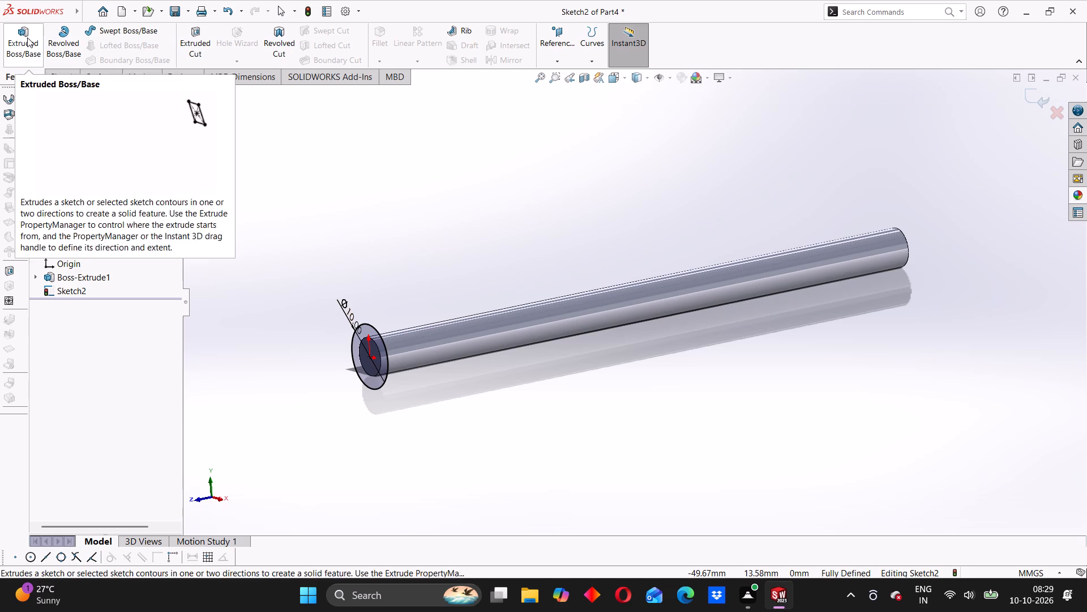
click(27, 37)
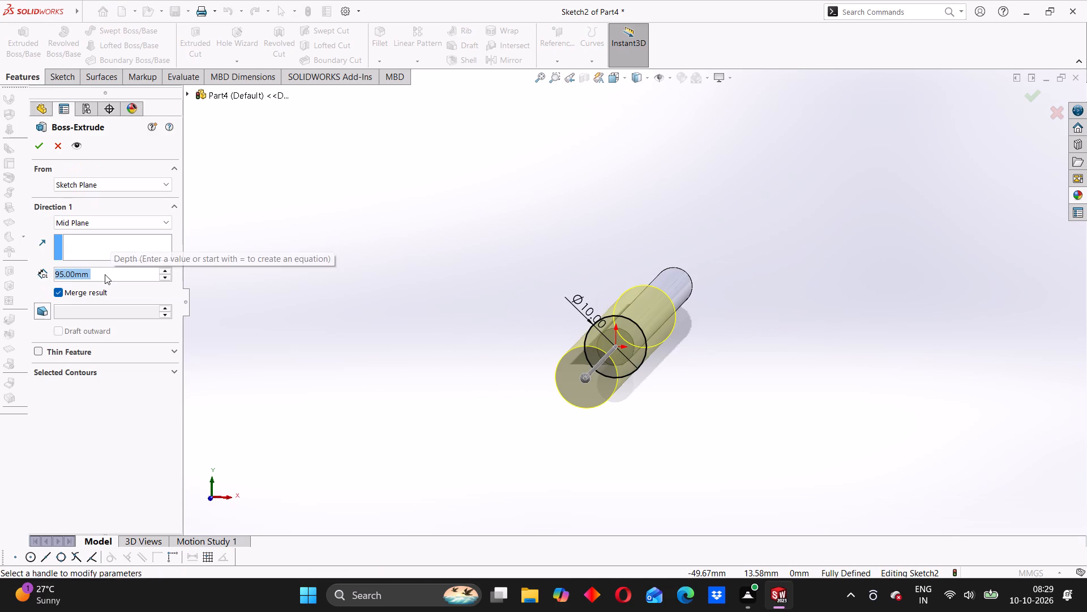
key(5)
key(Return)
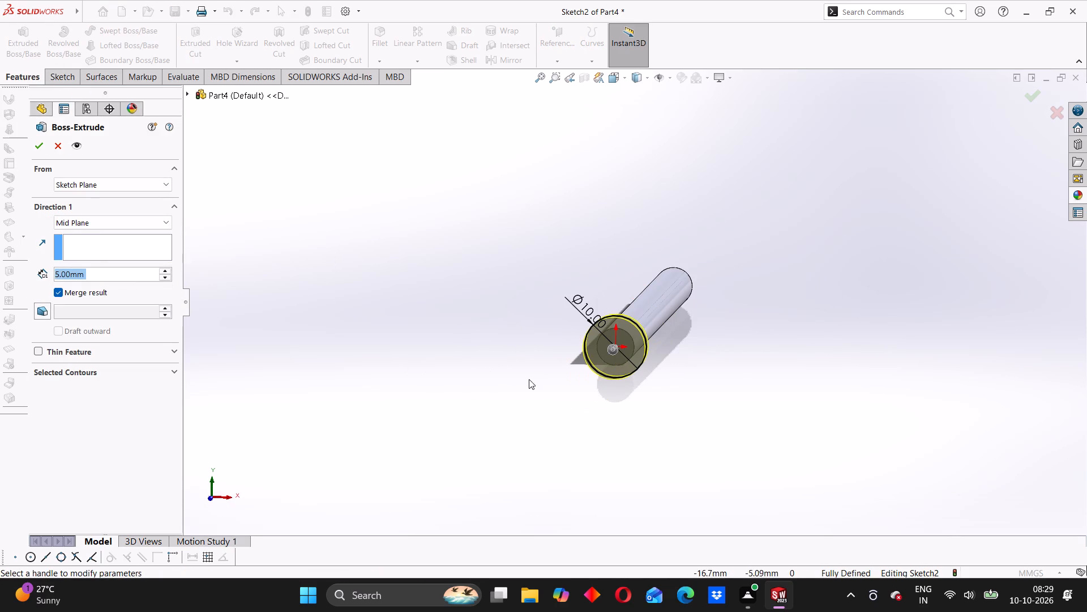
middle_drag(700, 389, 610, 406)
scroll(524, 393, up, 3)
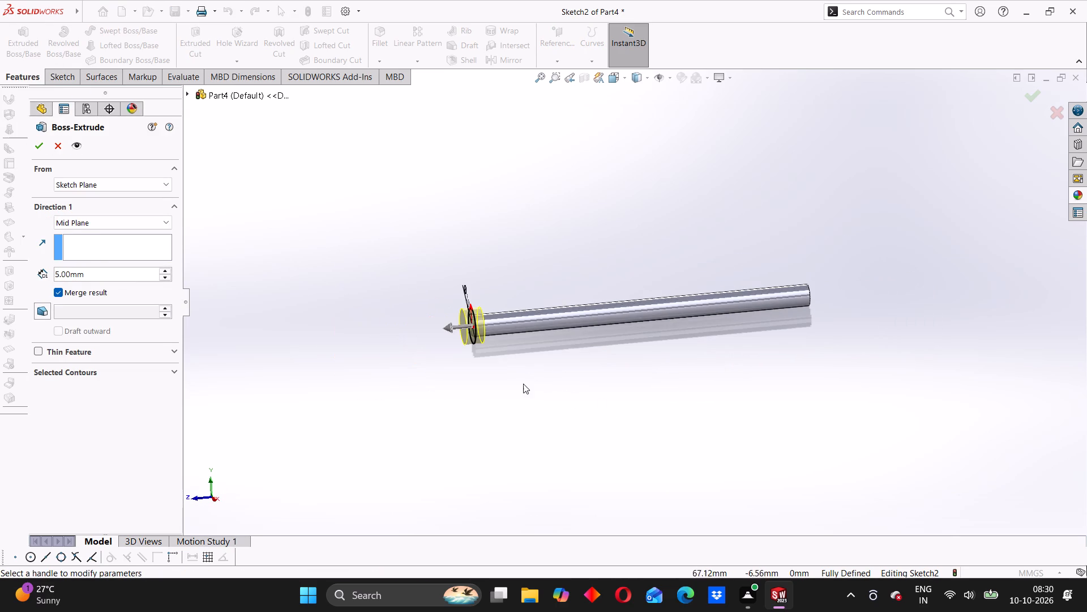
middle_drag(612, 322, 575, 343)
middle_drag(580, 335, 587, 333)
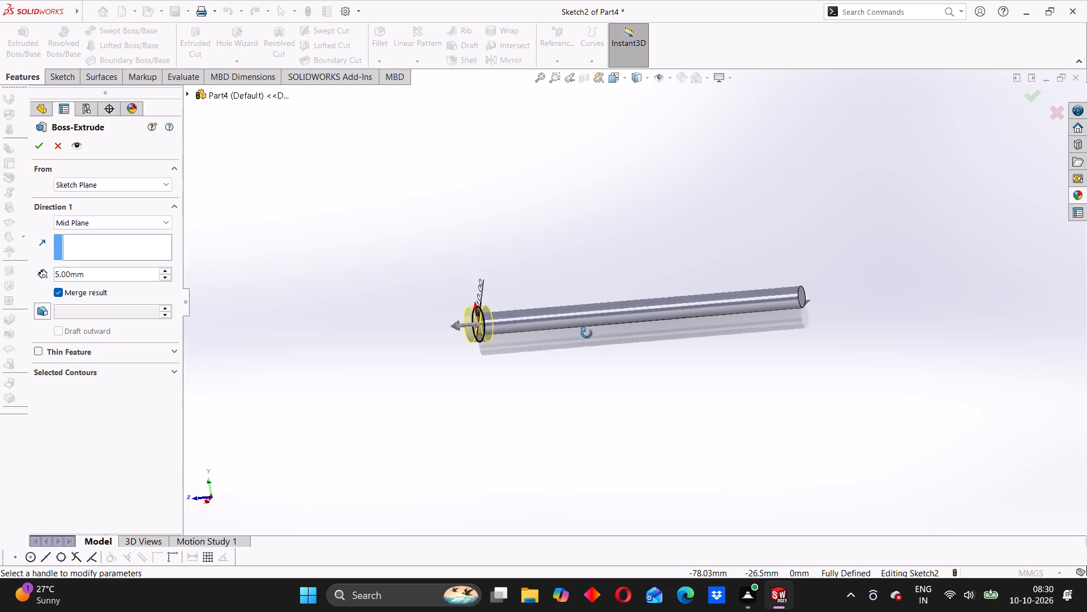
middle_drag(587, 333, 623, 317)
scroll(529, 342, up, 1)
middle_drag(529, 342, 542, 346)
scroll(524, 334, down, 7)
middle_drag(571, 300, 557, 316)
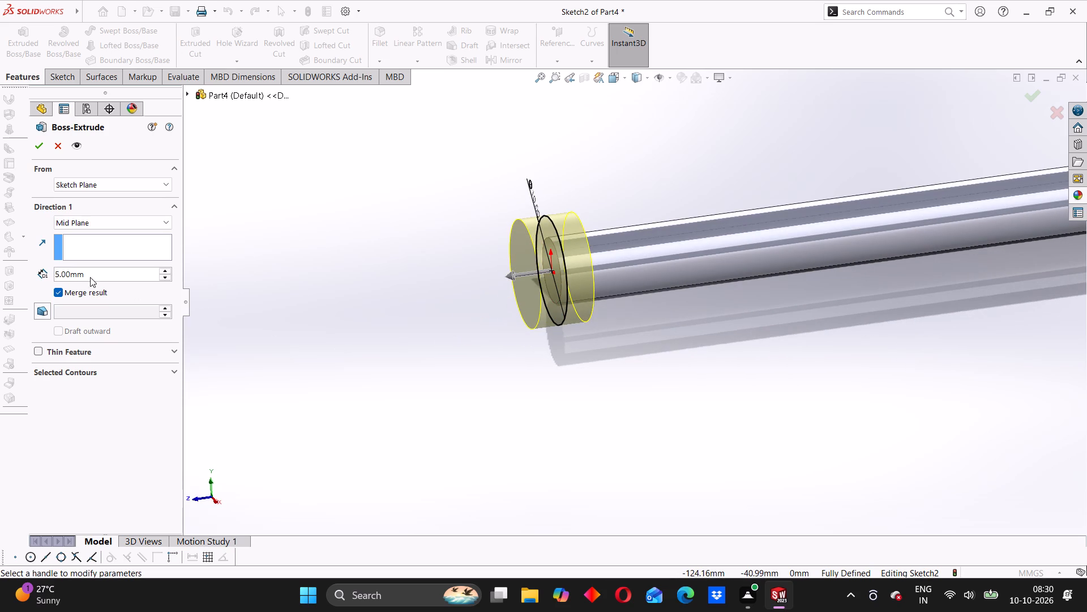
click(75, 226)
click(66, 237)
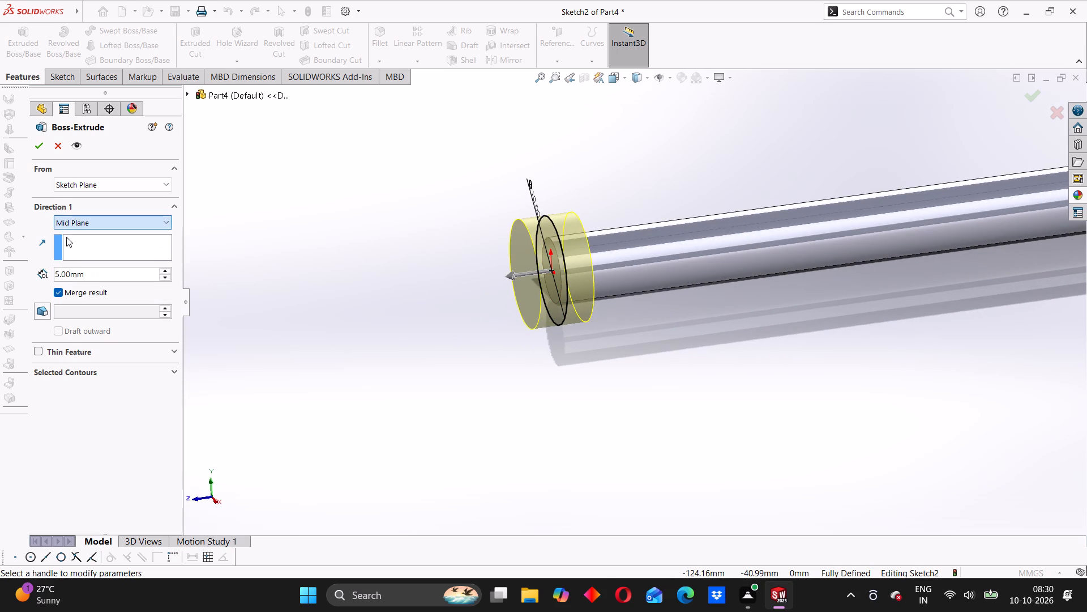
click(42, 223)
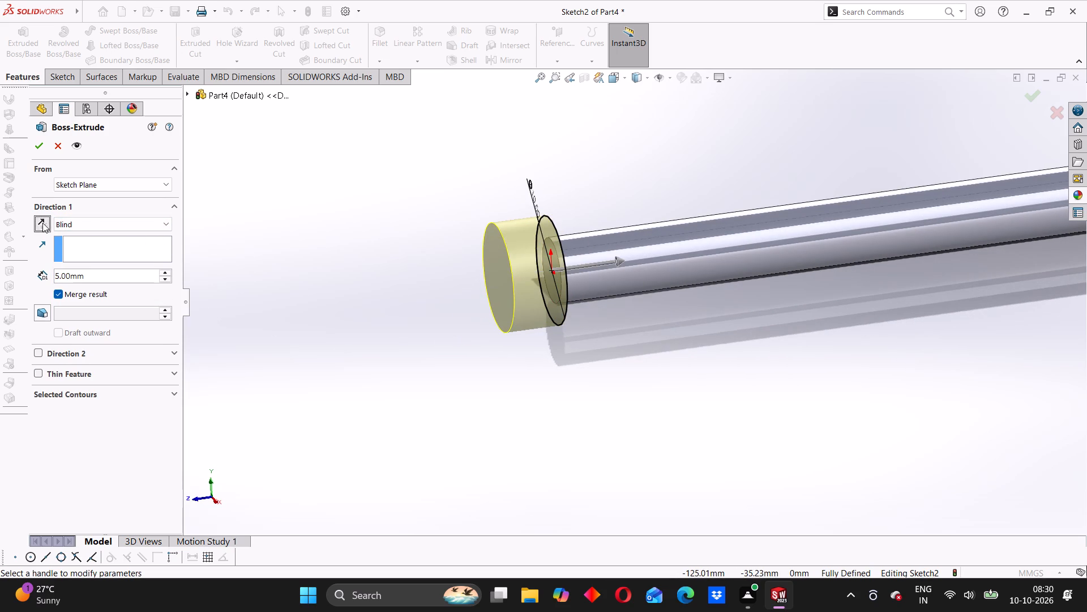
click(37, 146)
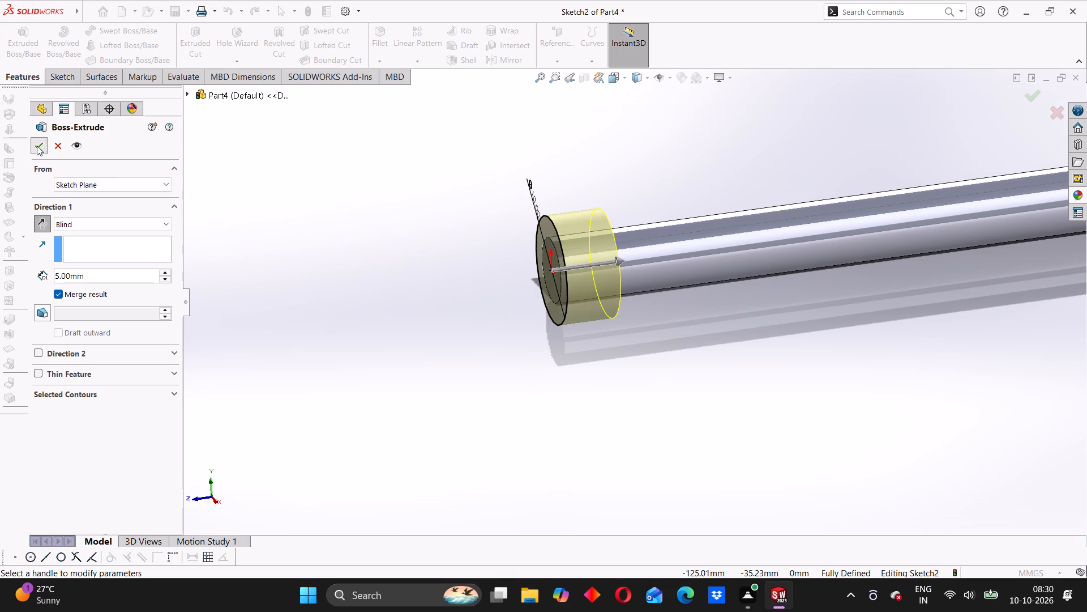
middle_drag(568, 329, 626, 301)
click(435, 266)
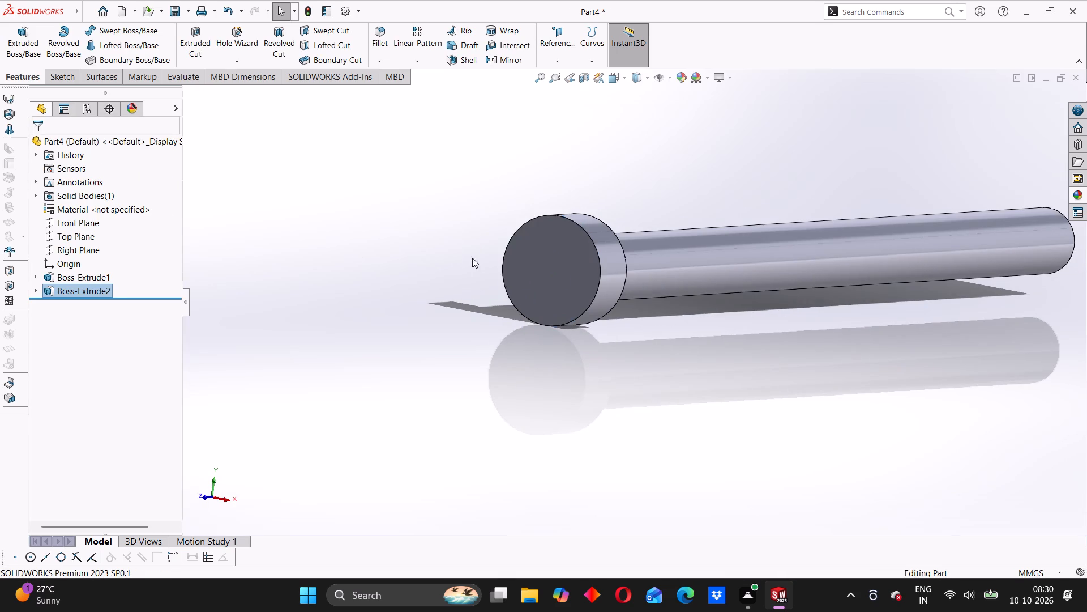
Mirror the head extrusion about the Front Plane to create a matching head at the rod's other end.
scroll(691, 300, up, 4)
middle_drag(827, 302, 713, 355)
scroll(585, 274, up, 3)
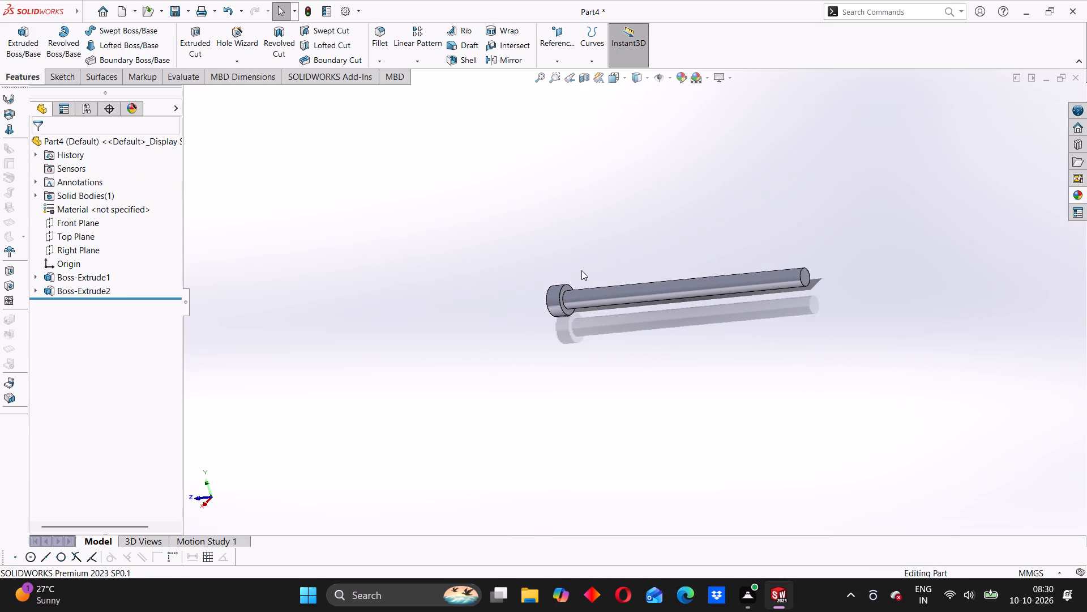
middle_drag(570, 269, 593, 256)
scroll(595, 253, up, 1)
click(409, 58)
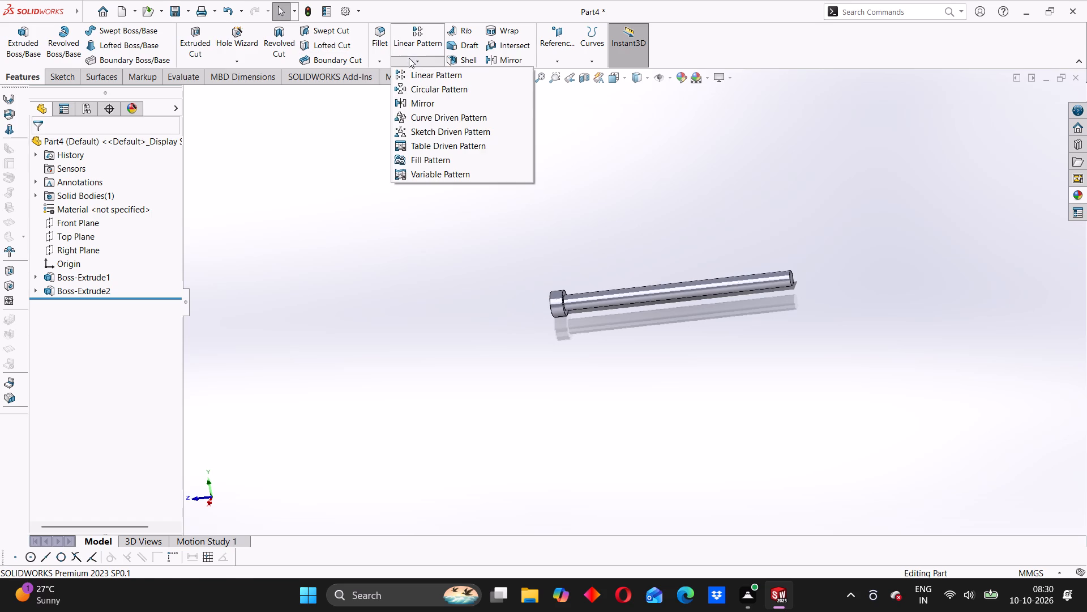
click(416, 103)
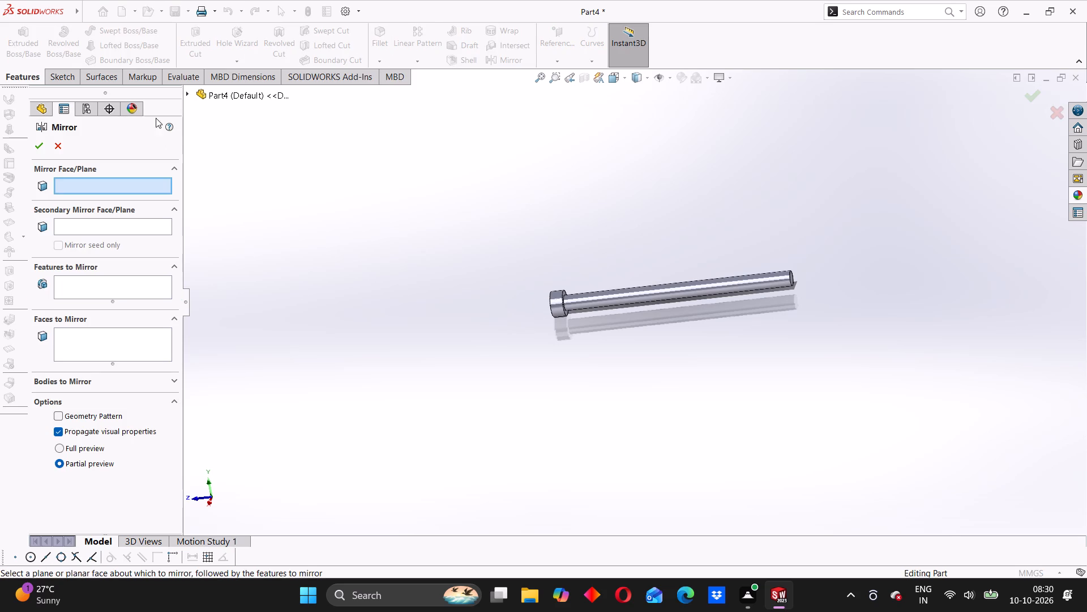
click(187, 93)
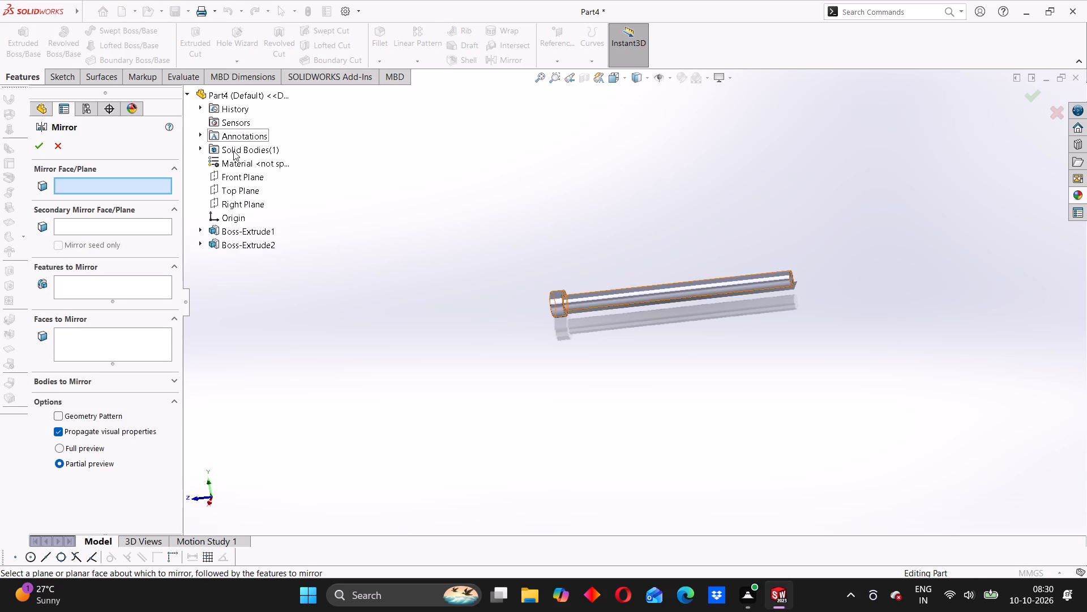
click(238, 177)
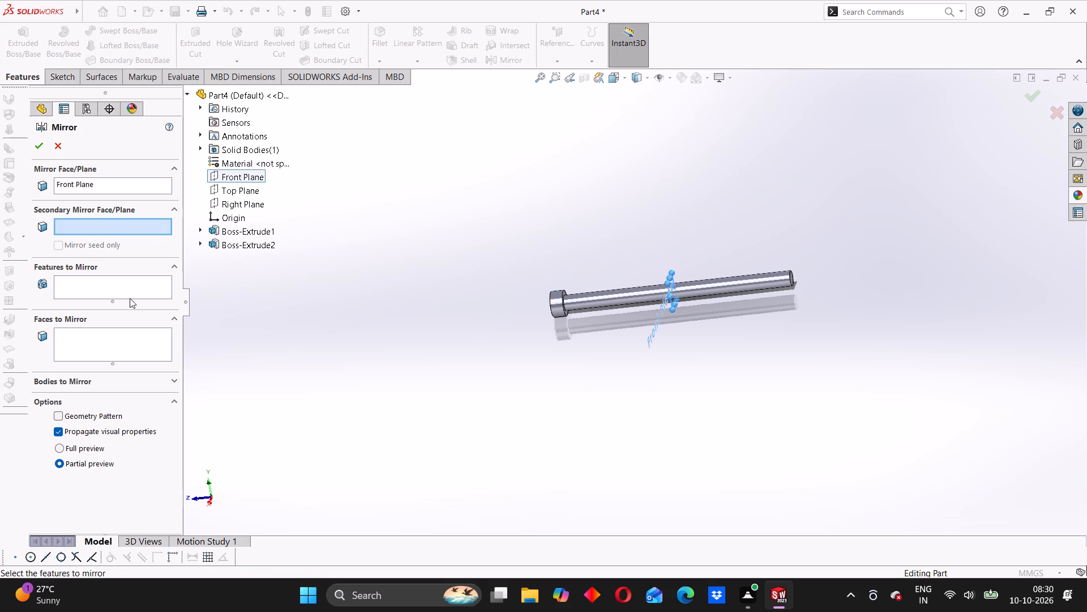
click(108, 287)
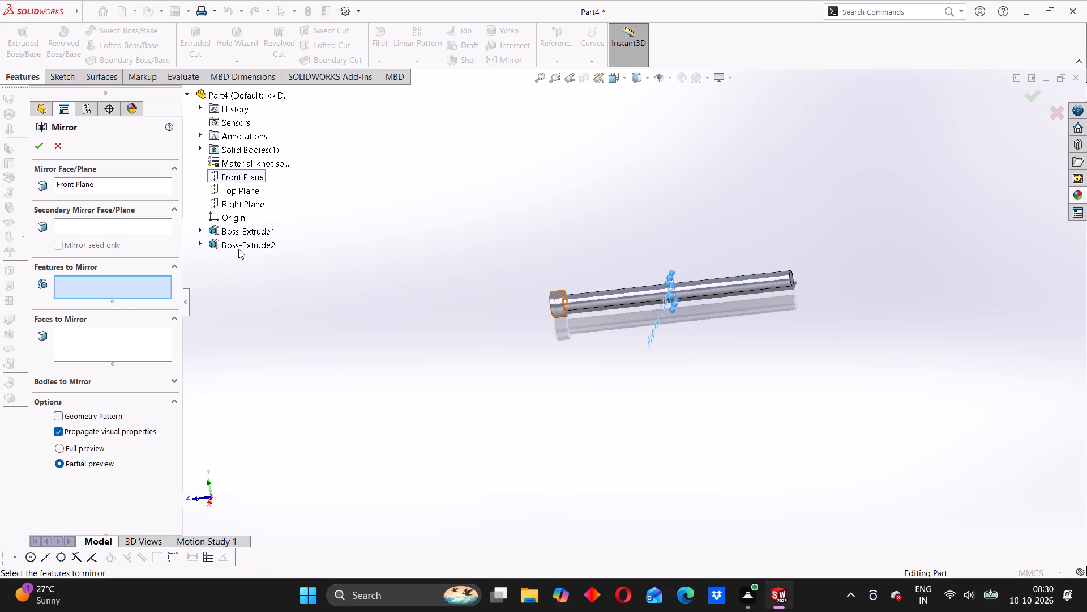
click(238, 249)
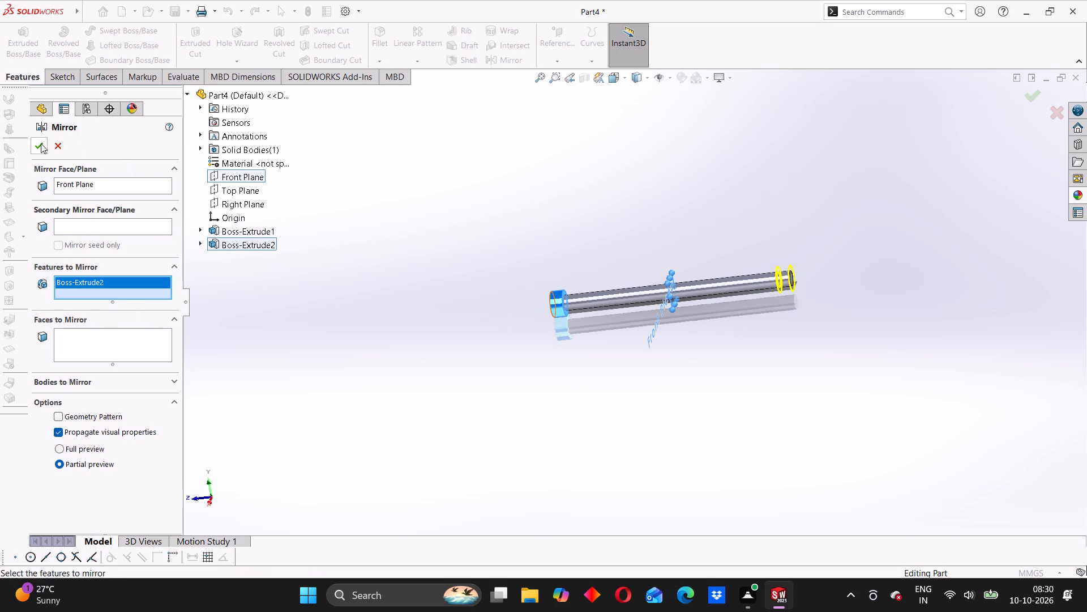
click(41, 143)
Start a symmetric fillet on the edge where the rod meets the front head and set its radius to 0.5 mm.
middle_drag(407, 283, 492, 279)
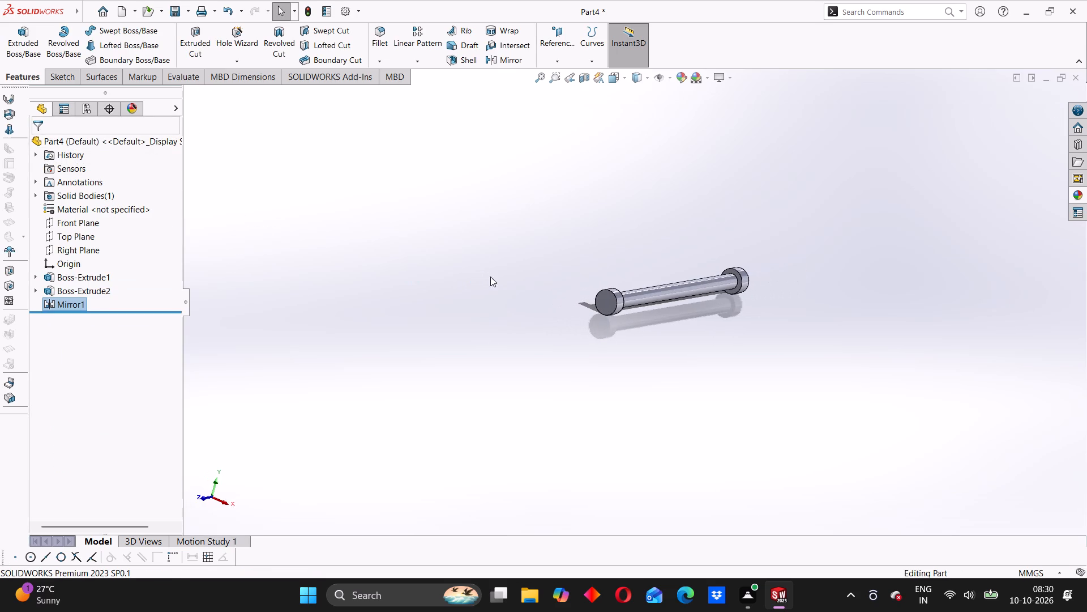
click(374, 33)
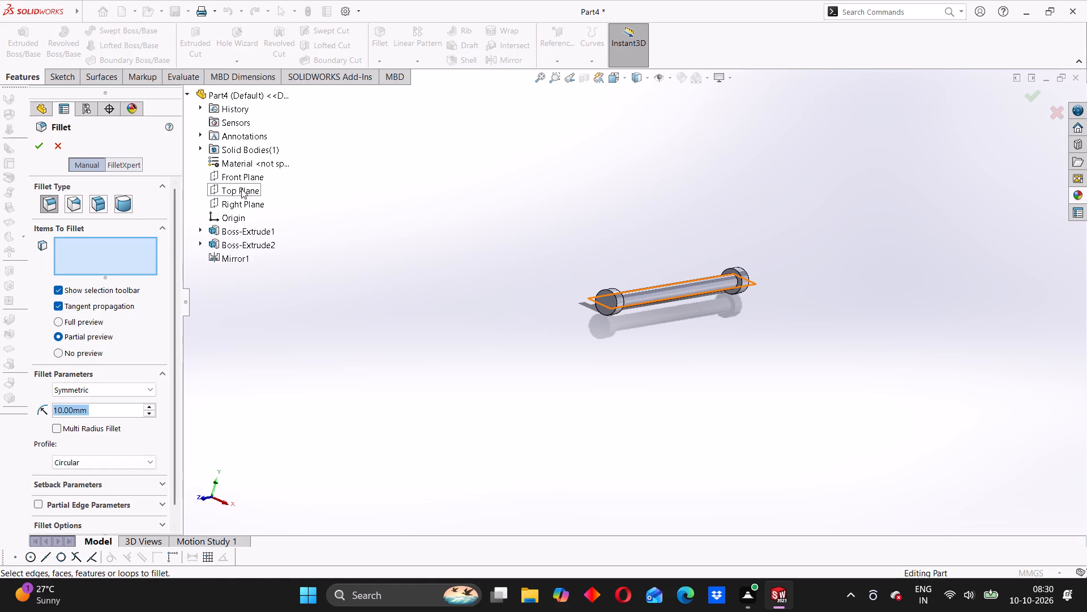
scroll(617, 313, down, 7)
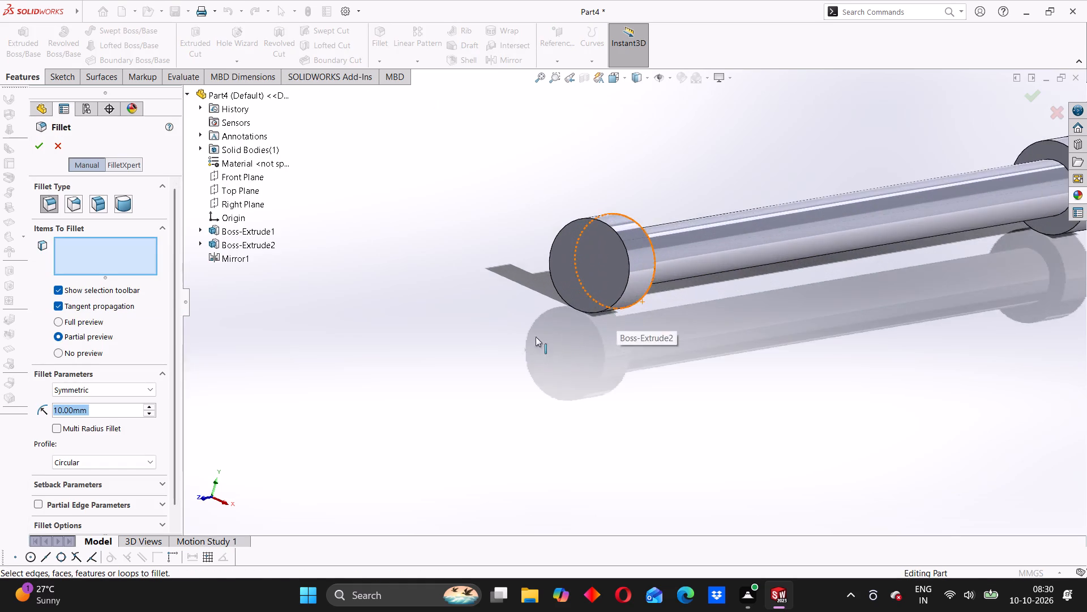
middle_drag(517, 343, 533, 339)
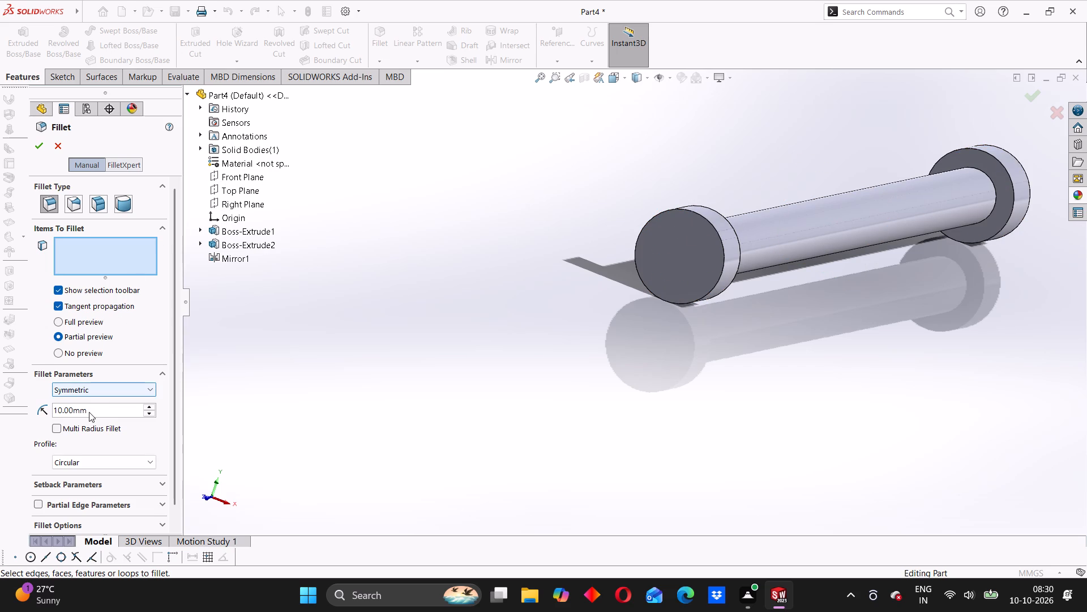
drag(89, 412, 79, 407)
key(1)
key(Return)
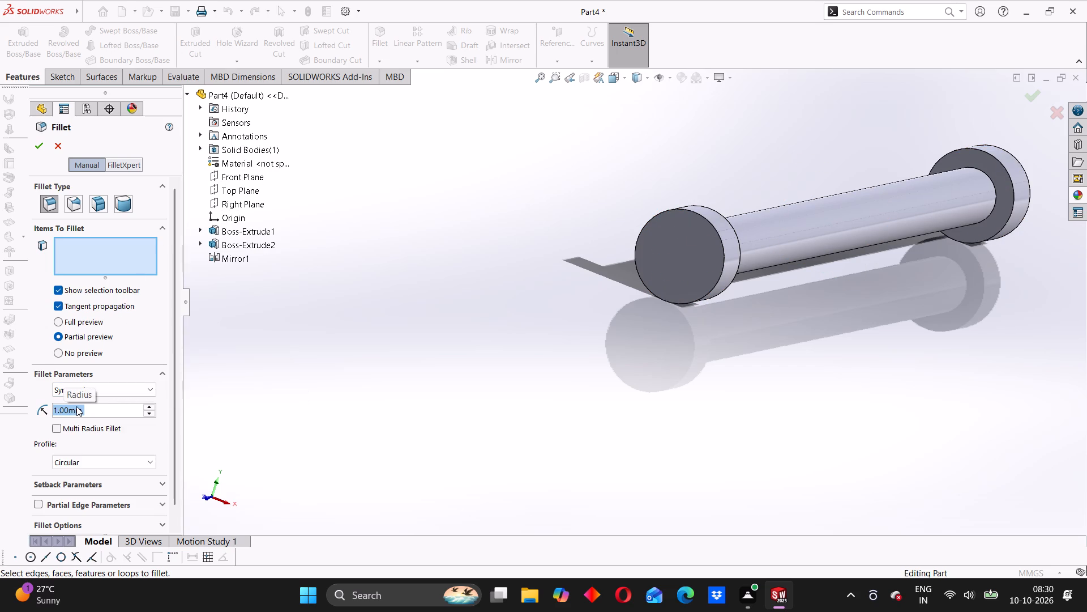
scroll(728, 225, down, 5)
middle_drag(785, 256, 778, 265)
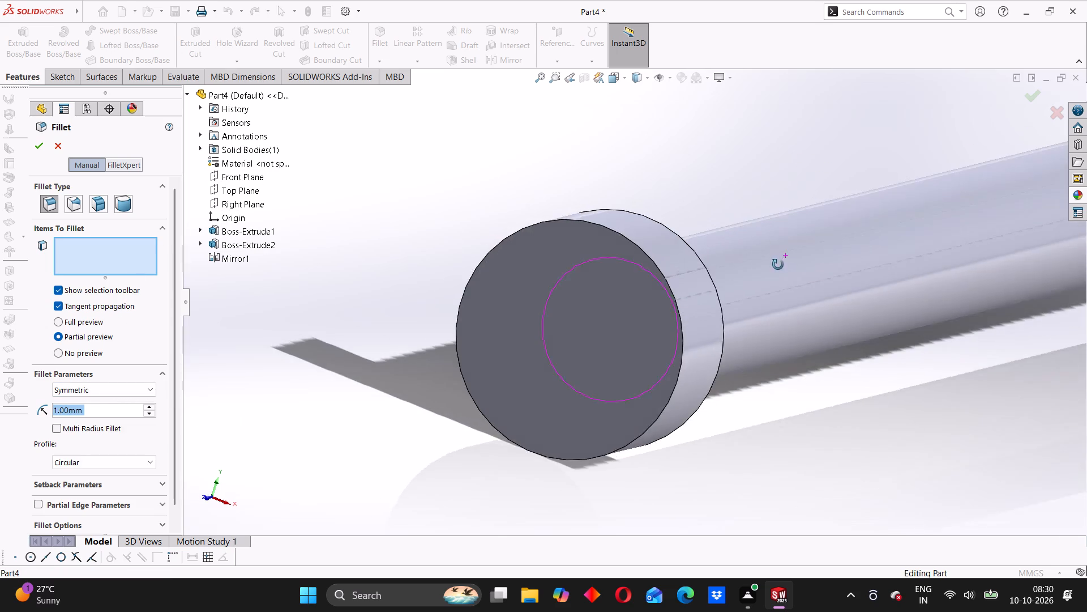
middle_drag(778, 265, 749, 312)
middle_drag(613, 354, 502, 432)
scroll(553, 369, down, 2)
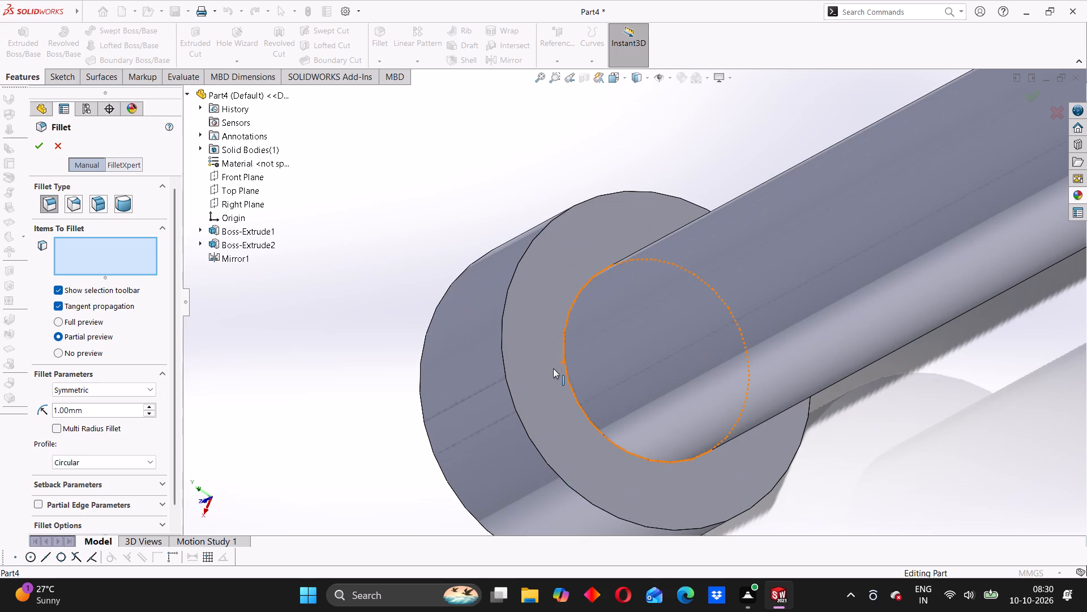
click(564, 354)
scroll(662, 297, up, 6)
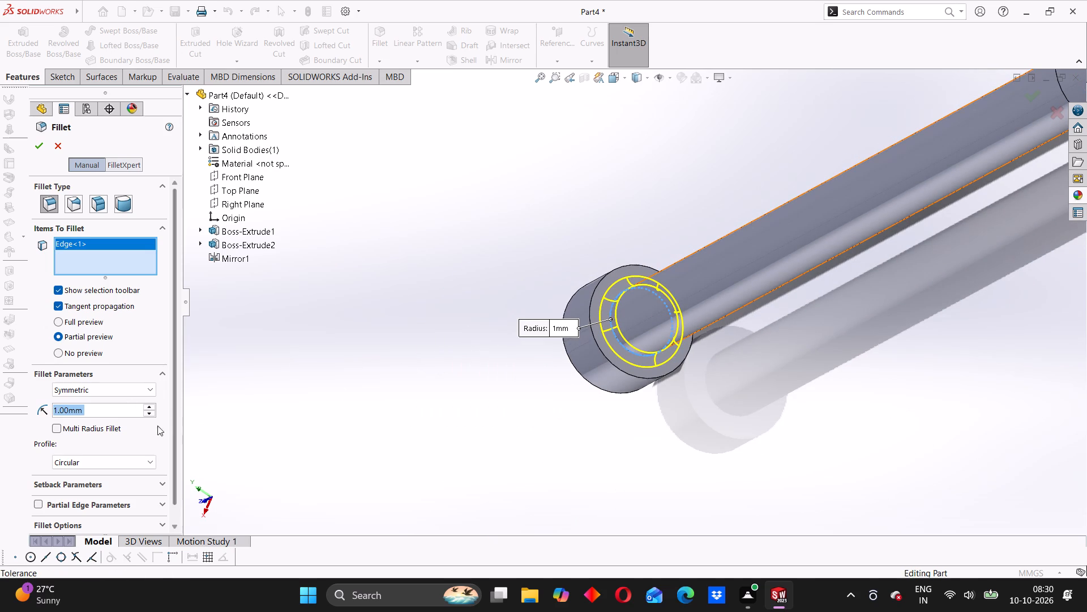
text(0.5)
key(Return)
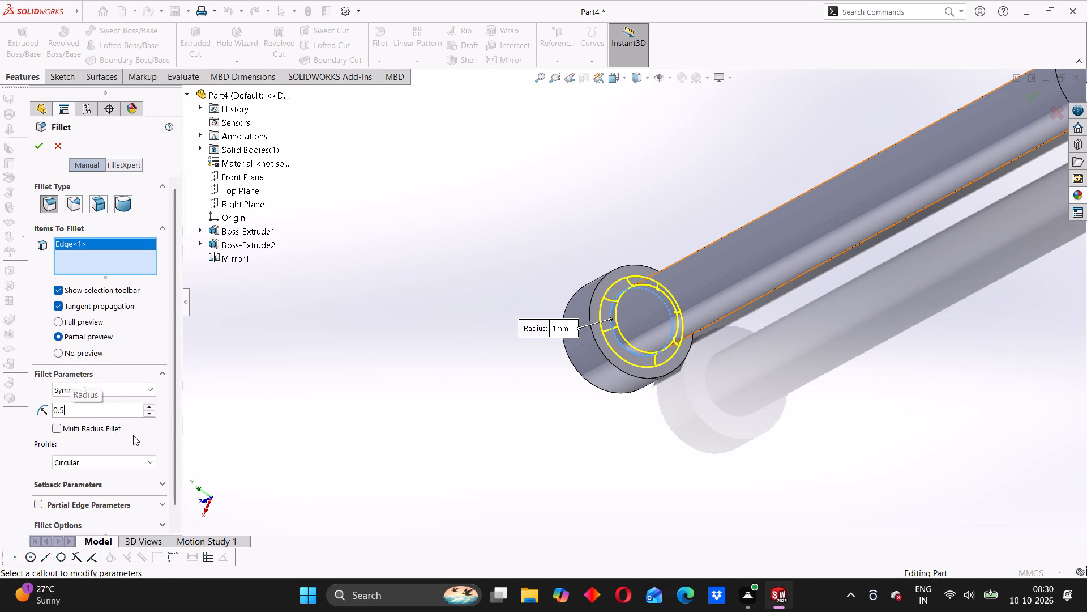
Add the edge where the rod meets the mirrored rear head to the fillet selection.
scroll(840, 252, up, 5)
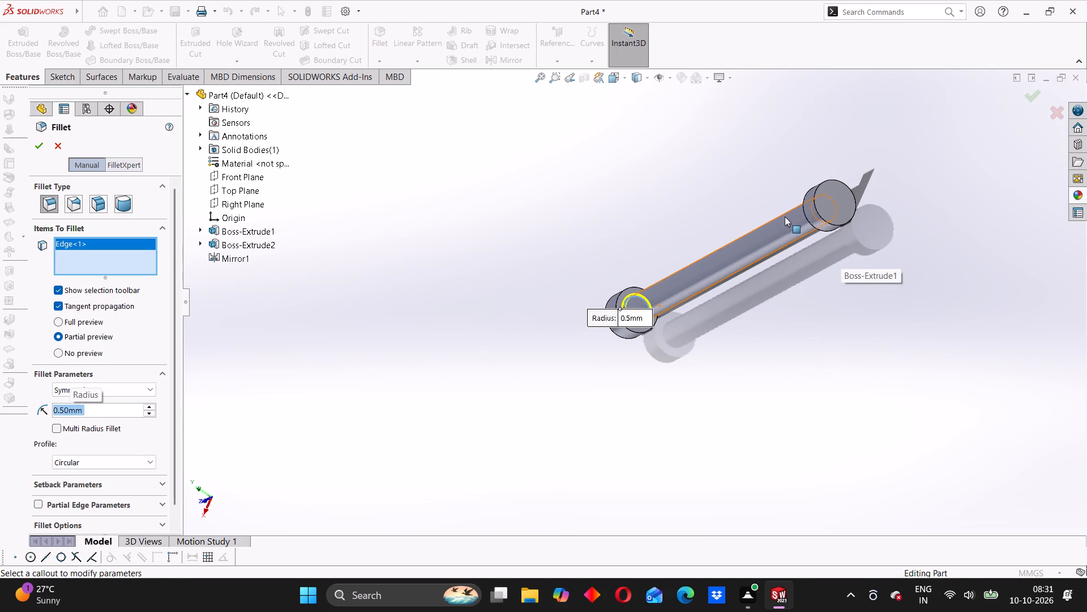
scroll(778, 220, down, 4)
middle_drag(750, 261, 828, 218)
scroll(946, 198, up, 3)
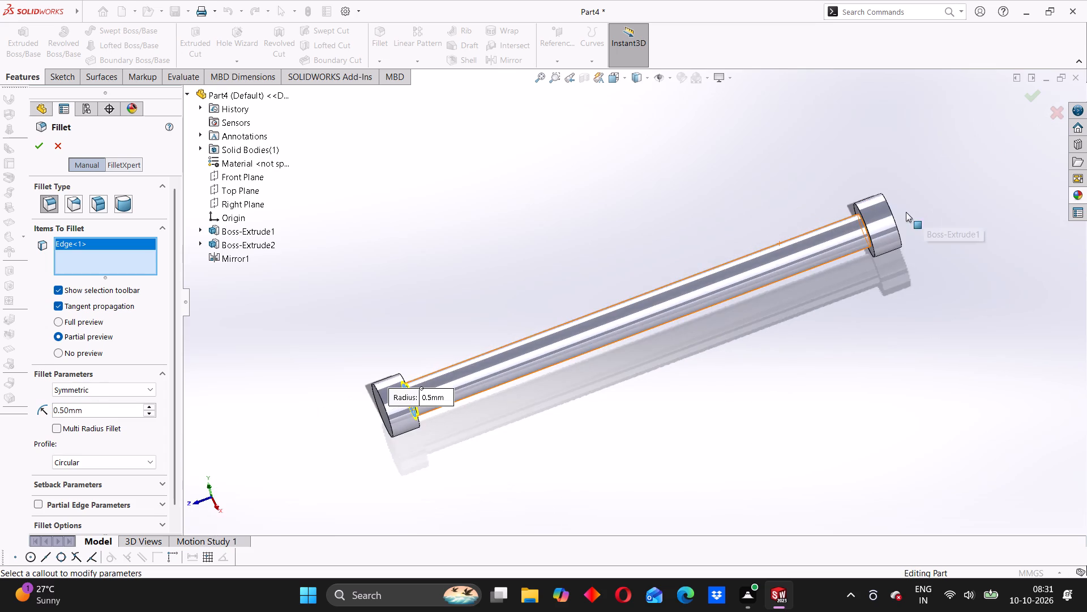
scroll(895, 215, down, 7)
middle_drag(734, 276, 753, 267)
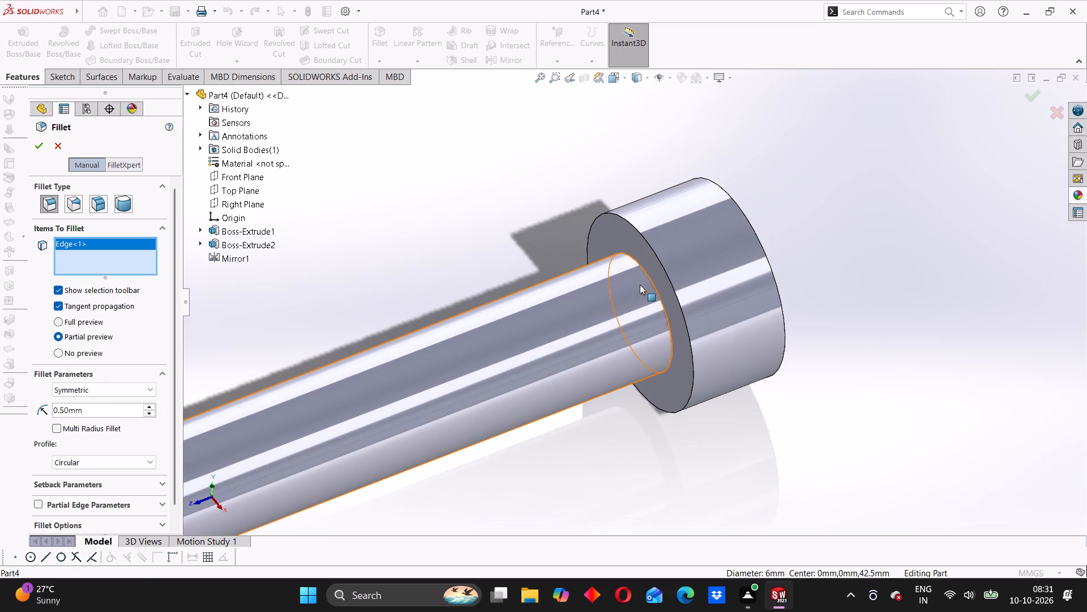
click(651, 280)
scroll(582, 300, up, 11)
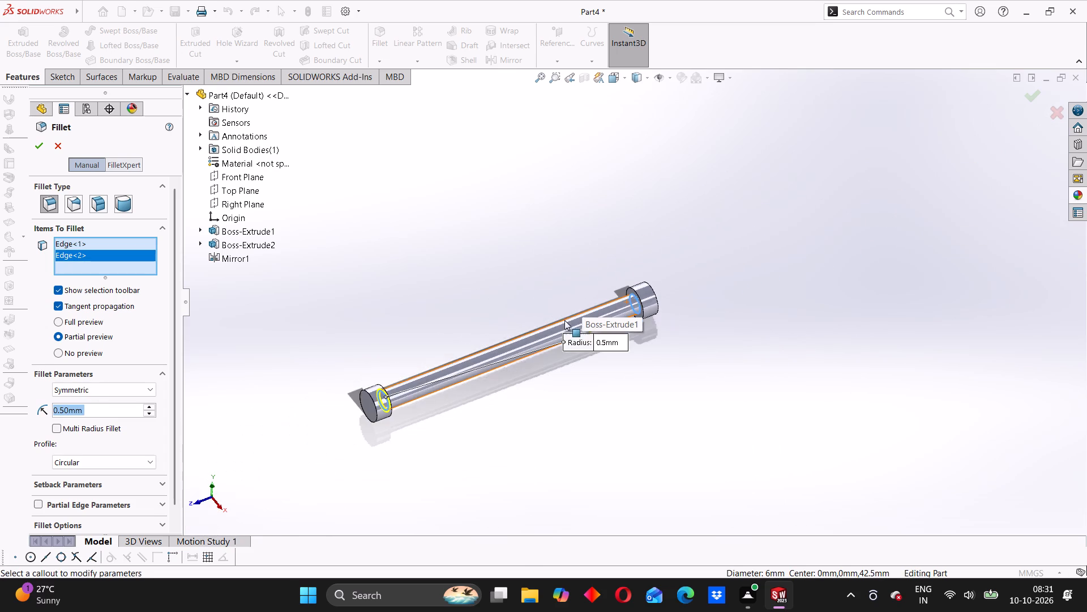
Add the outer end-face edges of both heads to the fillet selection and apply the fillet.
middle_drag(413, 389, 455, 363)
scroll(467, 356, down, 8)
scroll(594, 368, down, 2)
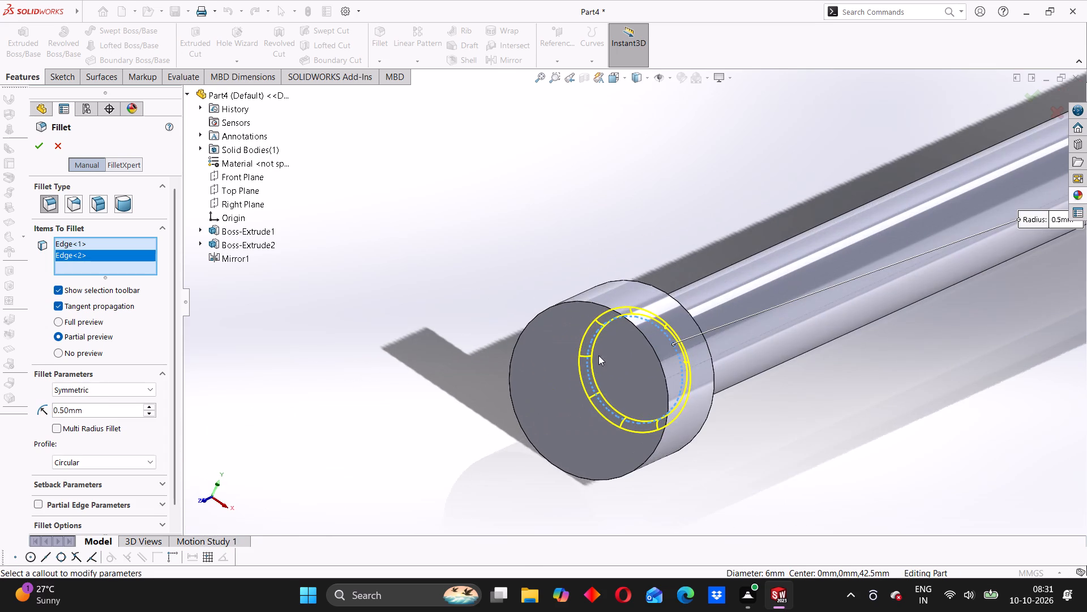
click(551, 308)
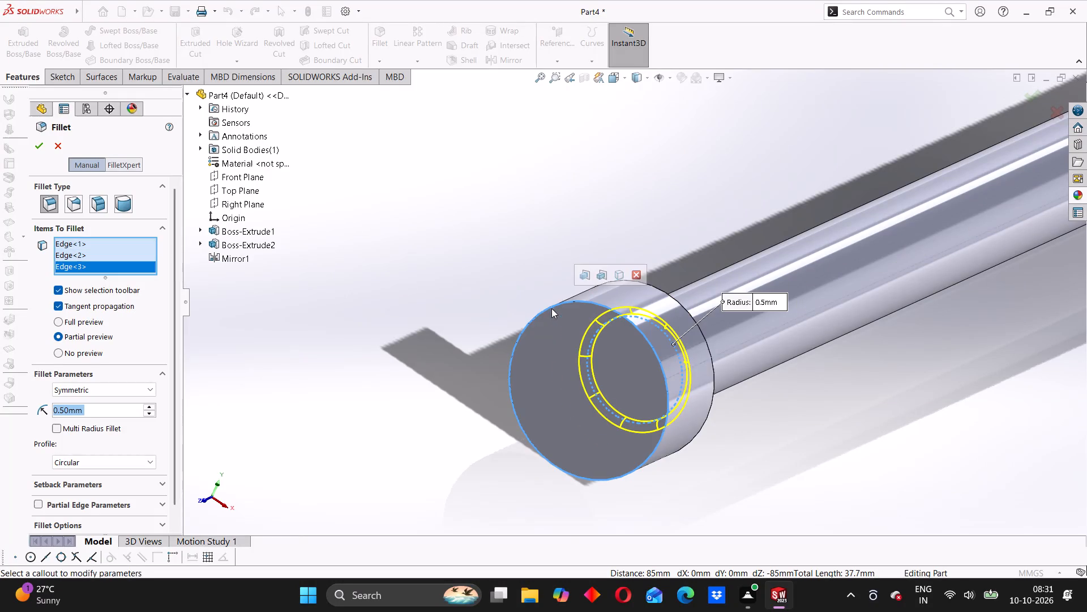
scroll(913, 312, up, 8)
scroll(849, 257, up, 1)
middle_drag(849, 256, 738, 365)
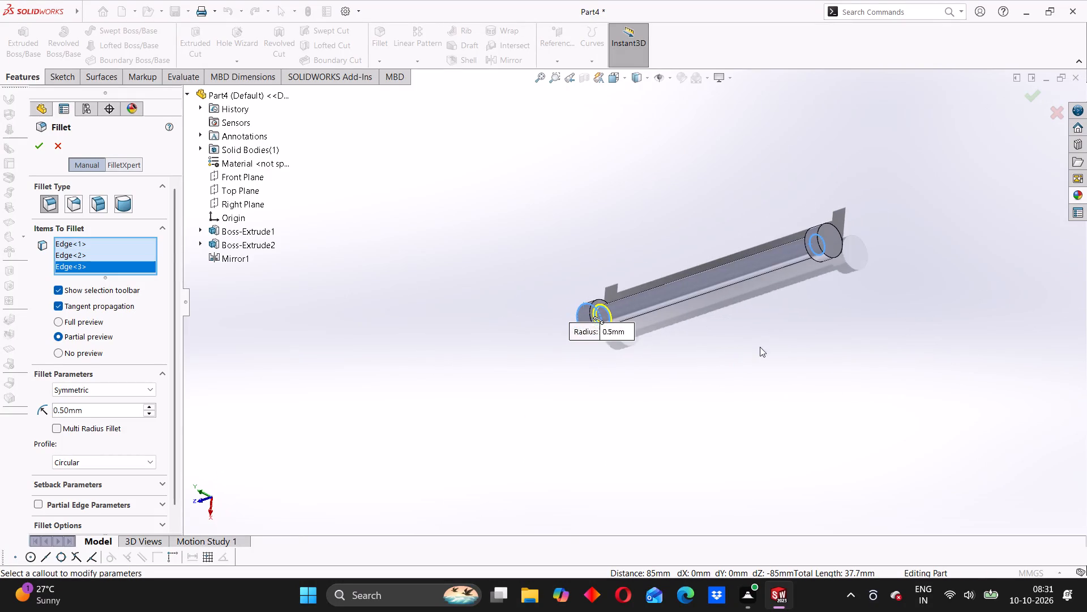
scroll(808, 228, down, 8)
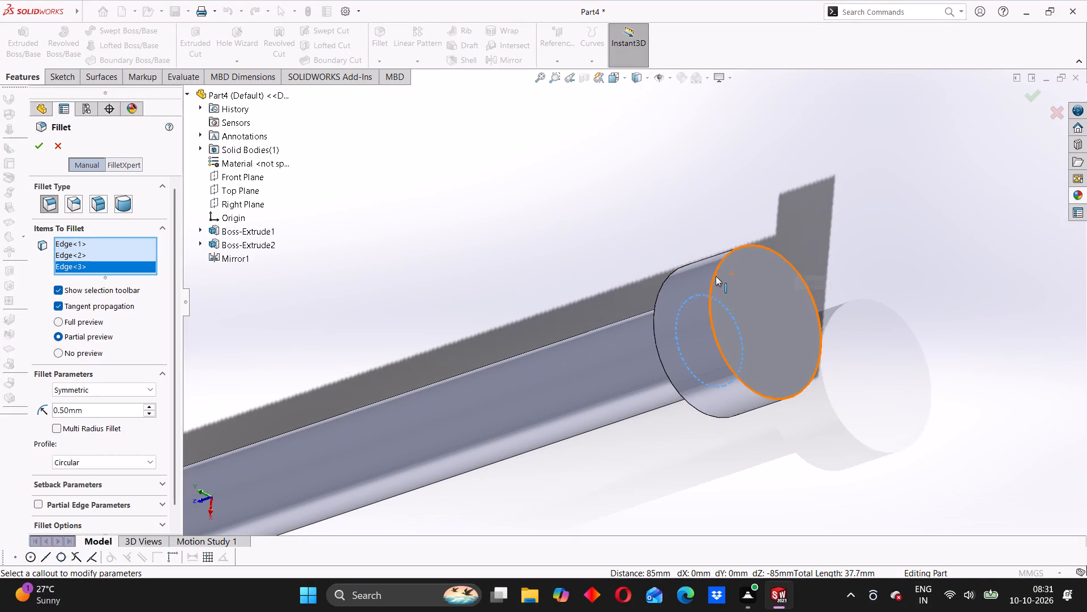
click(716, 276)
scroll(666, 306, up, 8)
middle_drag(589, 360, 620, 358)
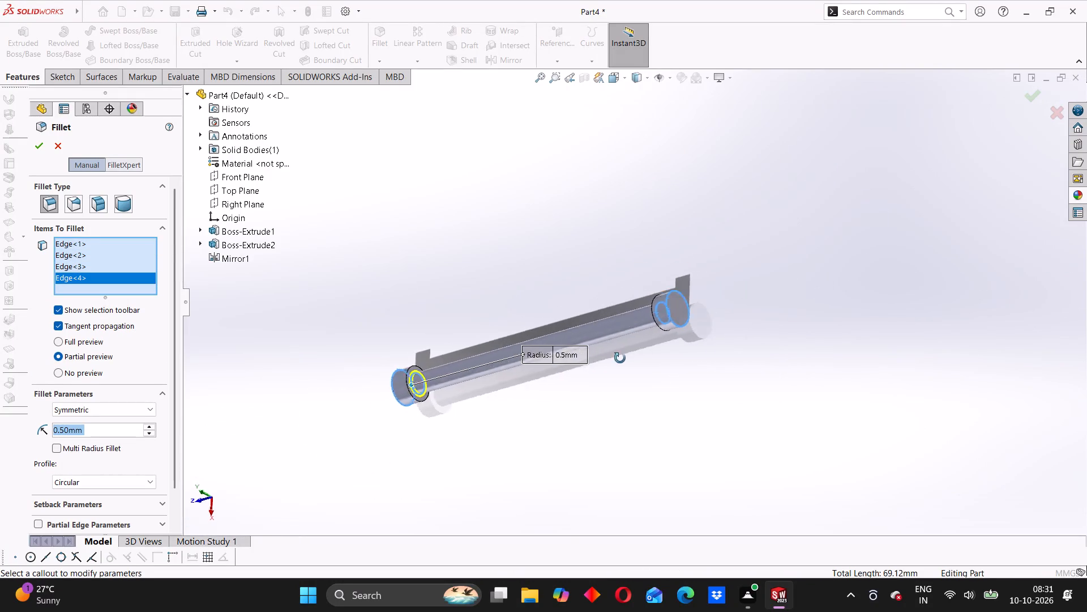
middle_drag(620, 358, 628, 356)
scroll(472, 395, up, 3)
middle_drag(473, 392, 496, 388)
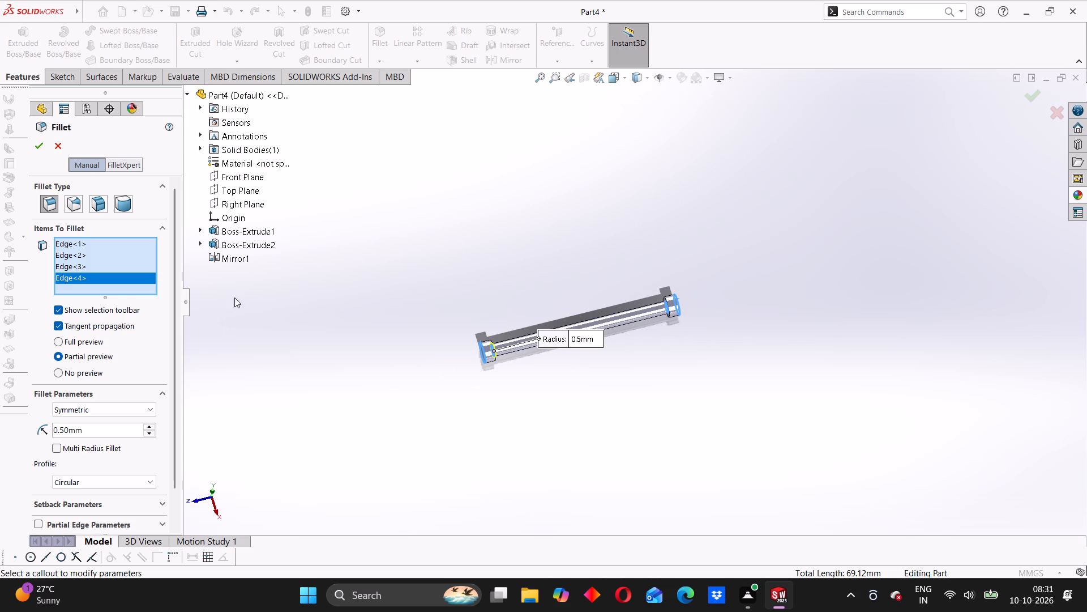
click(36, 147)
Examine the filleted rod-to-head junctions and outer head edges from several angles.
middle_drag(487, 356, 531, 333)
scroll(486, 342, down, 3)
scroll(580, 294, down, 4)
middle_drag(761, 376, 652, 407)
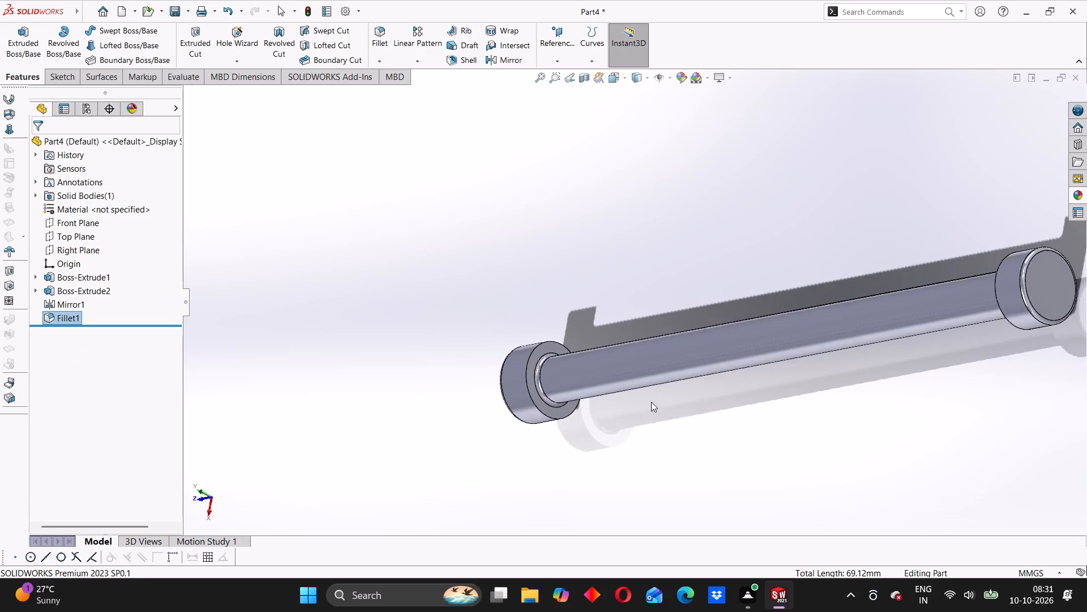
scroll(634, 375, down, 2)
middle_drag(537, 392, 566, 379)
scroll(560, 371, down, 1)
middle_drag(555, 369, 553, 371)
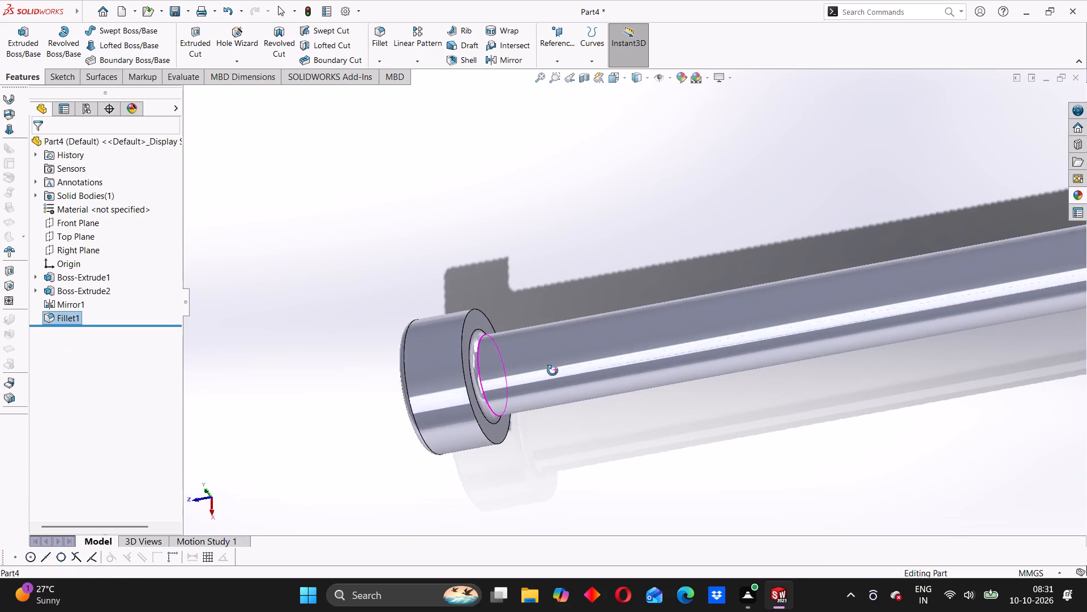
middle_drag(553, 371, 489, 411)
scroll(529, 374, down, 2)
scroll(549, 326, down, 4)
middle_drag(540, 328, 581, 319)
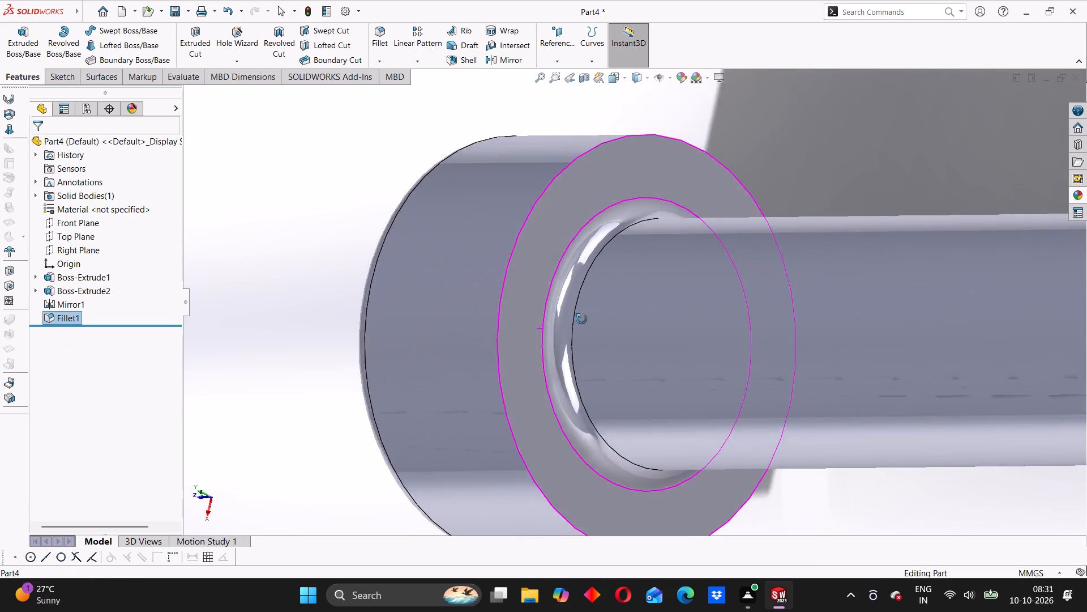
middle_drag(581, 319, 621, 318)
scroll(774, 312, up, 10)
middle_drag(652, 335, 689, 335)
scroll(691, 329, up, 3)
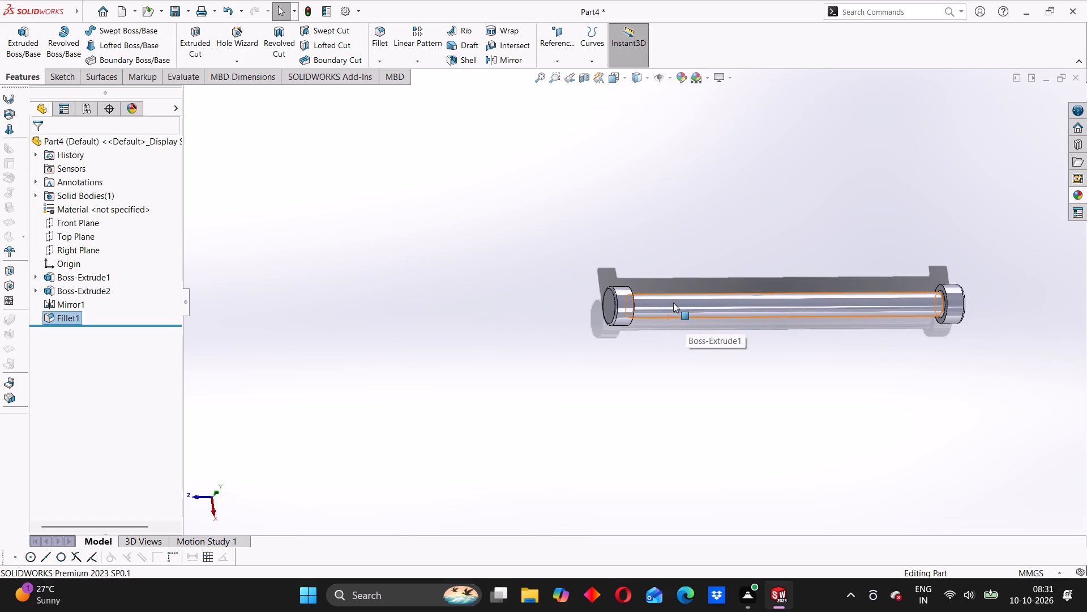
scroll(645, 305, down, 3)
middle_drag(568, 324, 580, 323)
scroll(594, 316, up, 1)
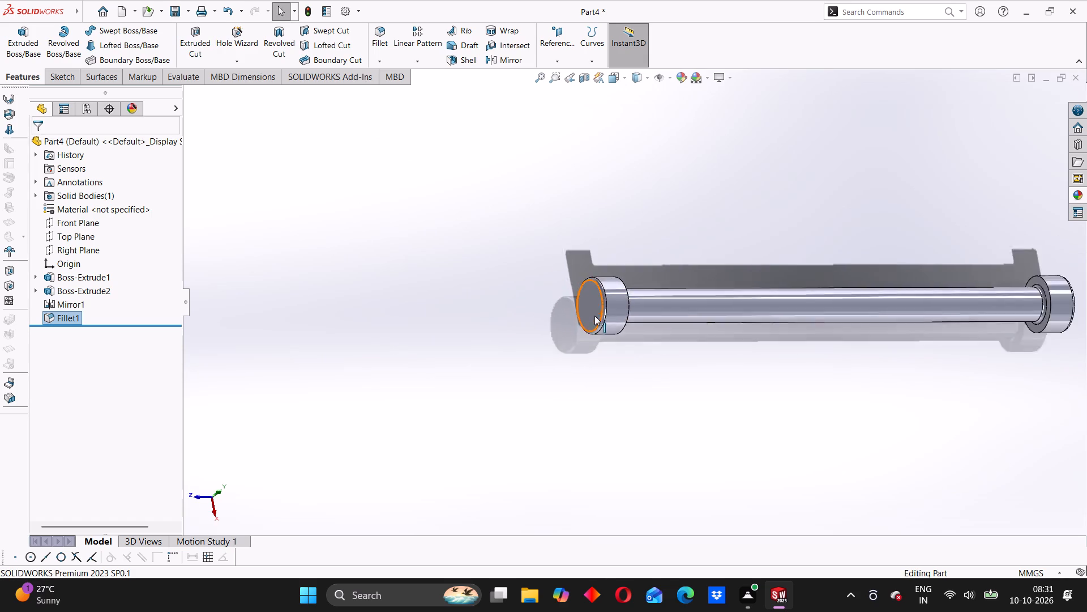
scroll(594, 316, up, 4)
middle_drag(604, 314, 621, 321)
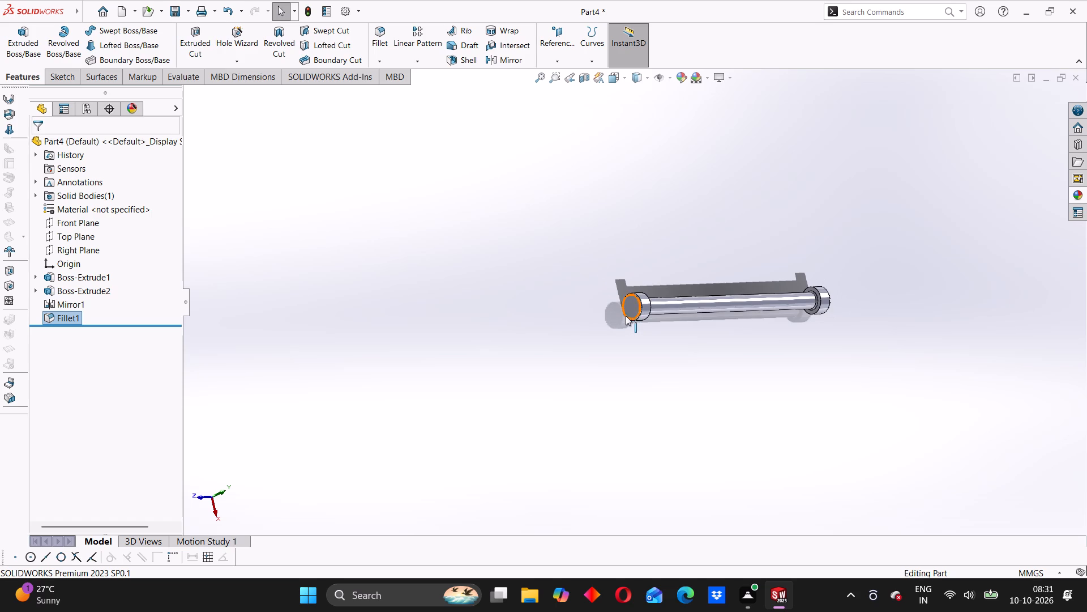
scroll(683, 322, up, 3)
middle_drag(664, 338, 687, 335)
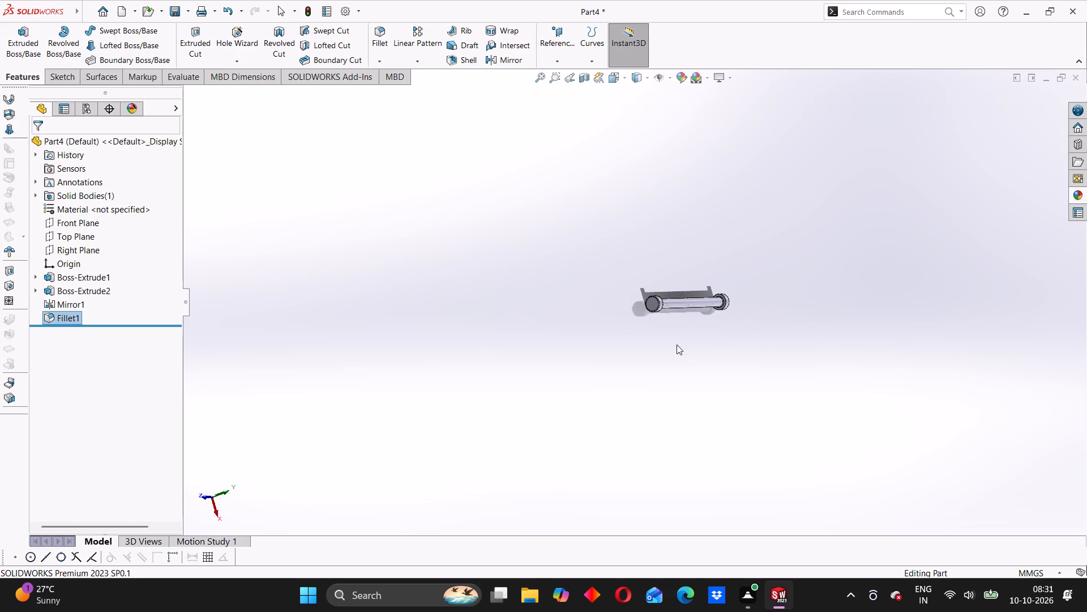
scroll(694, 366, down, 3)
middle_drag(712, 276, 661, 308)
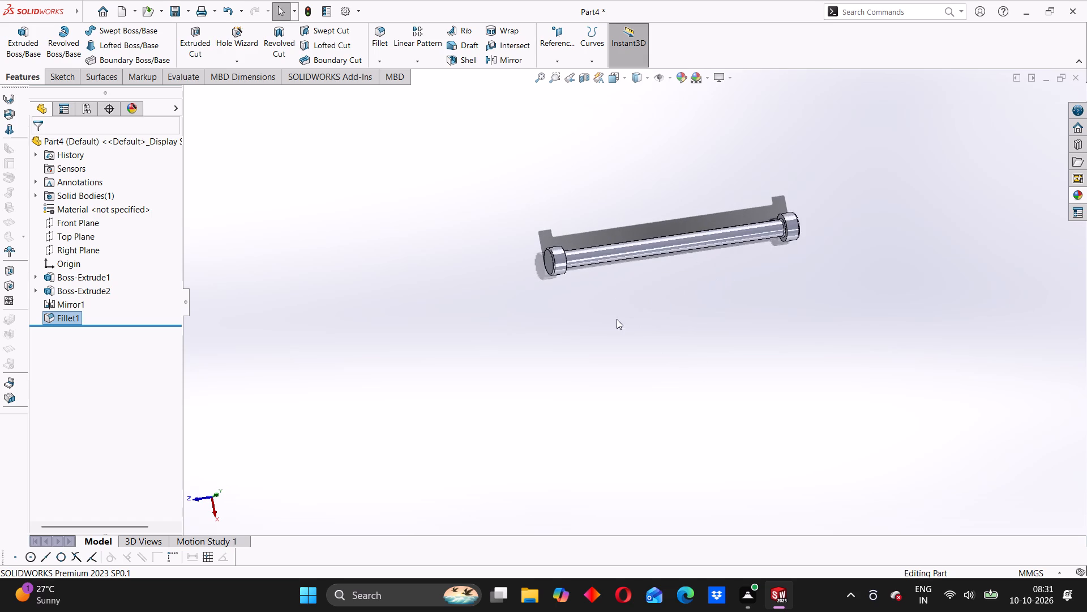
Apply an orange colour from the standard swatches to the whole solid body.
right_click(624, 242)
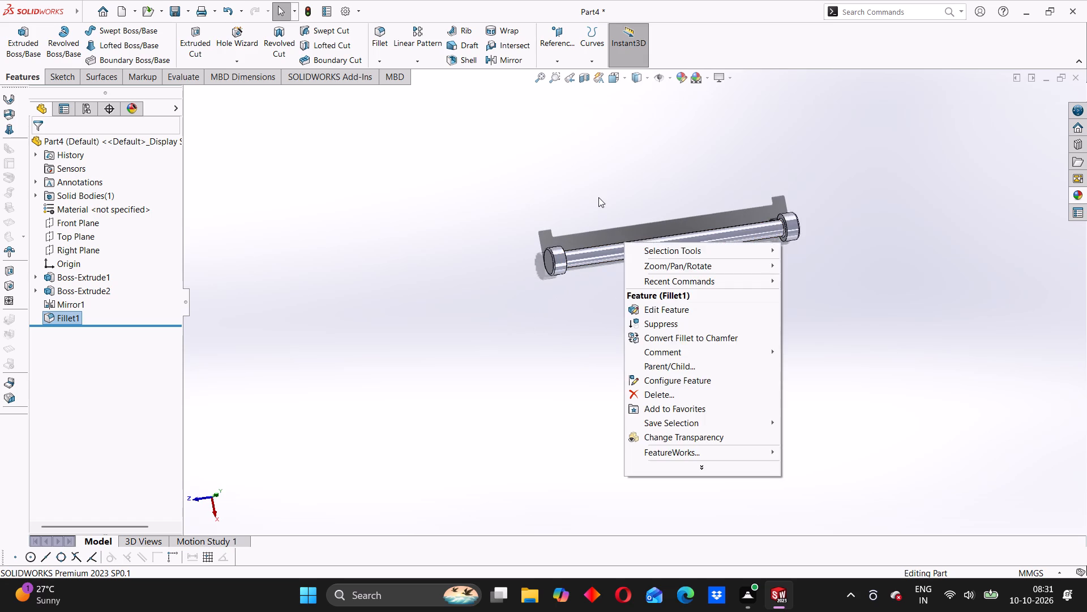
click(598, 197)
right_click(629, 247)
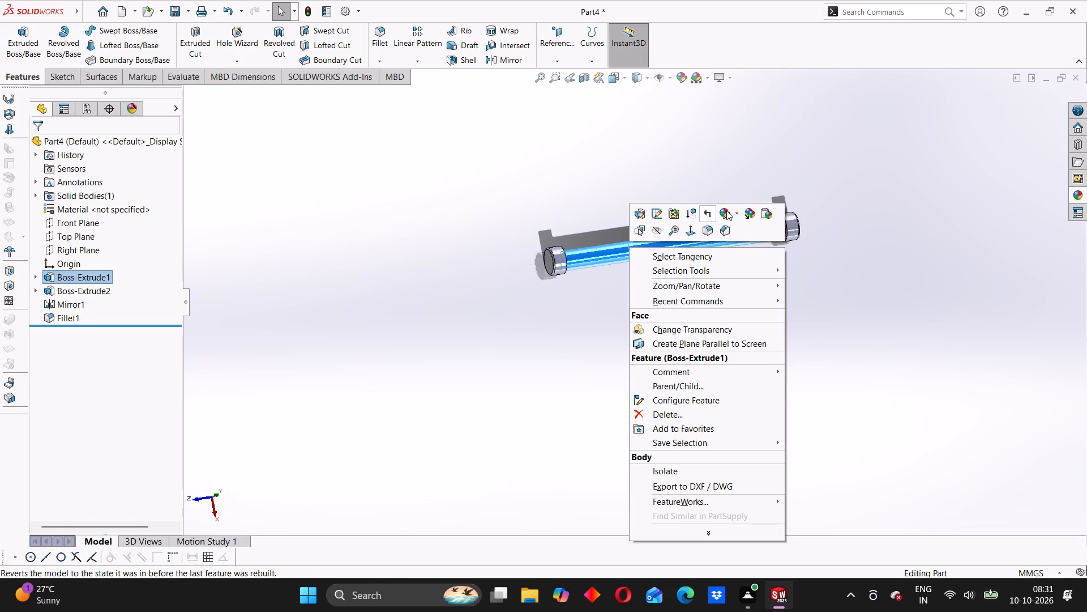
click(736, 213)
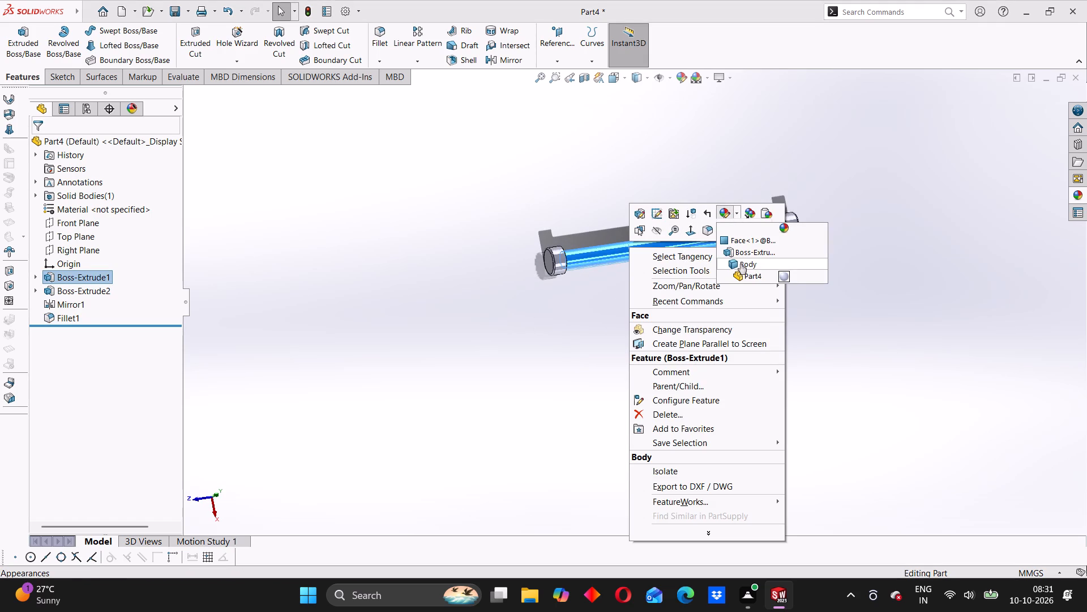
click(741, 263)
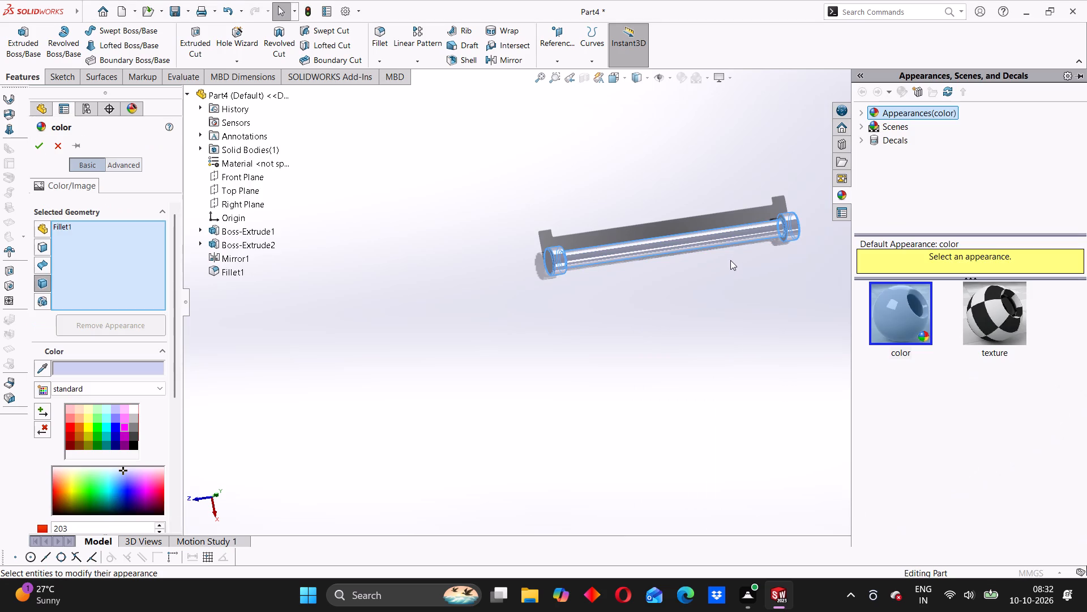
click(77, 428)
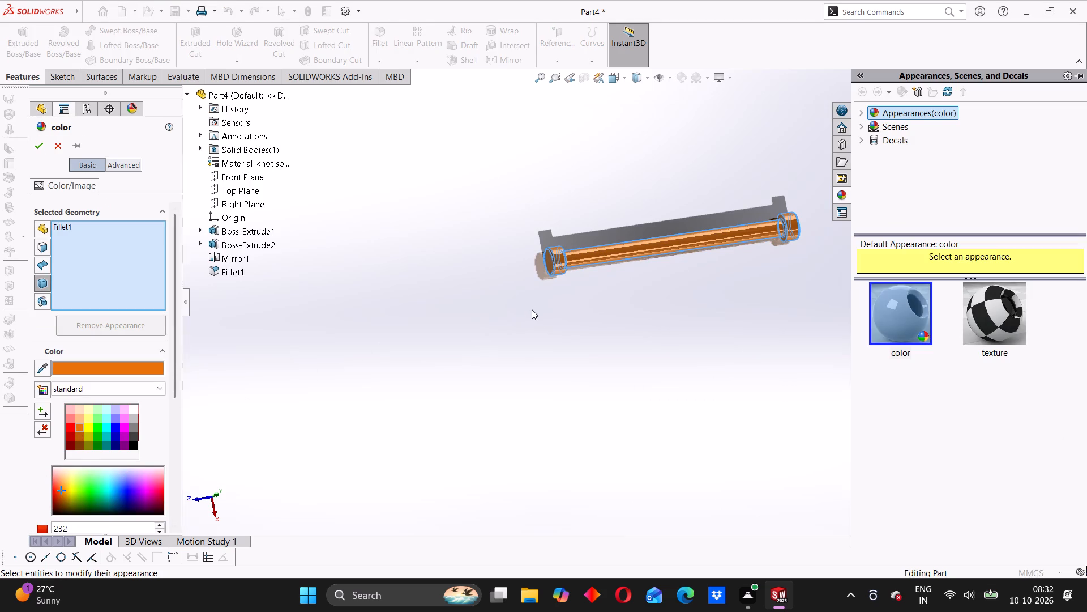
click(42, 147)
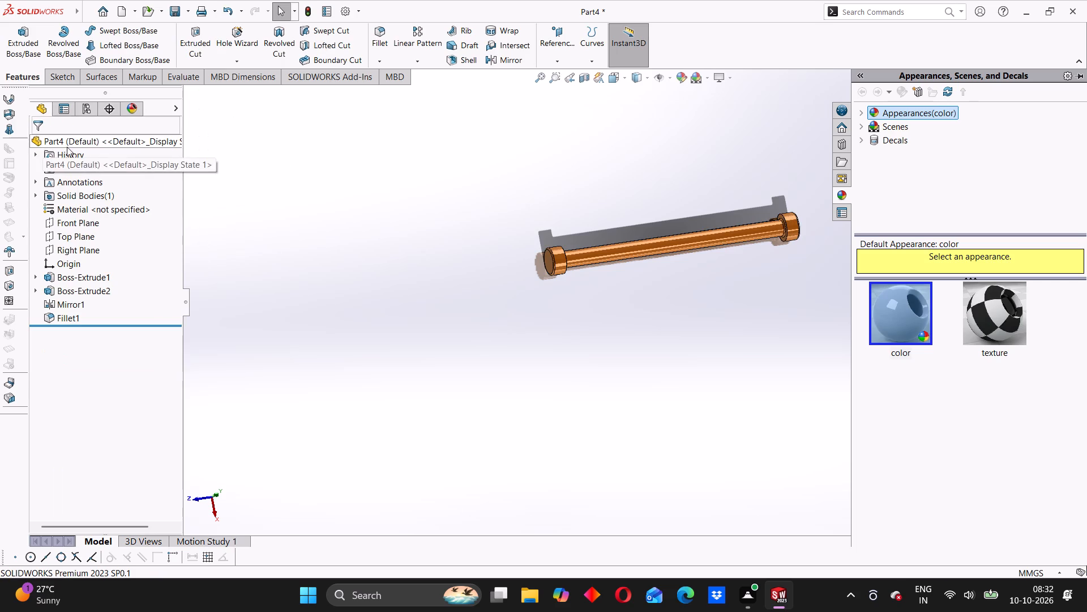
Examine the orange rod and its heads from several angles.
scroll(446, 228, up, 2)
middle_drag(448, 231, 511, 245)
click(503, 212)
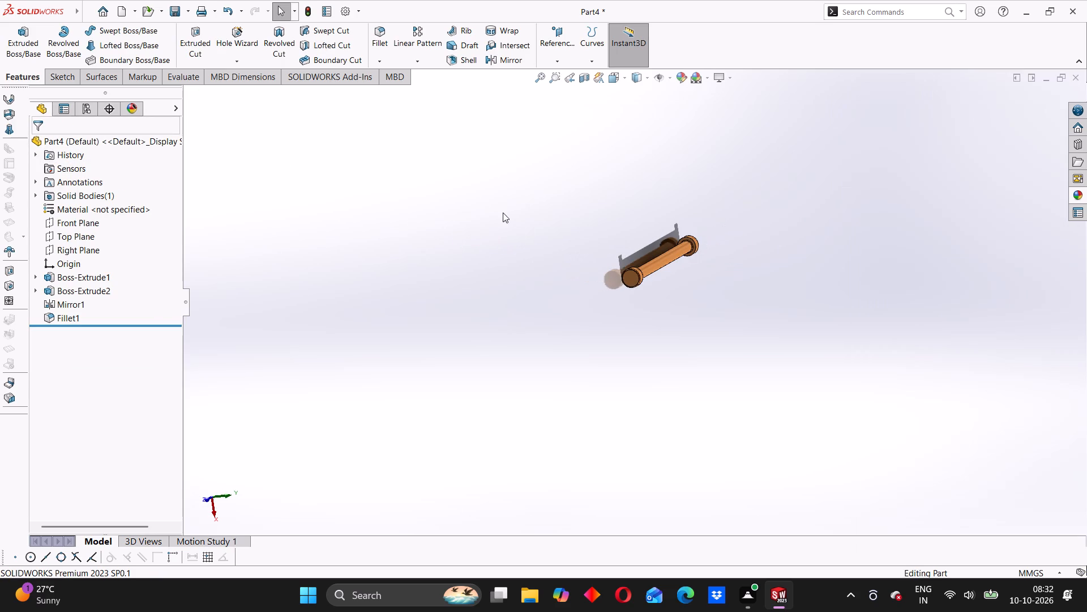
scroll(661, 245, down, 8)
middle_drag(682, 317, 654, 345)
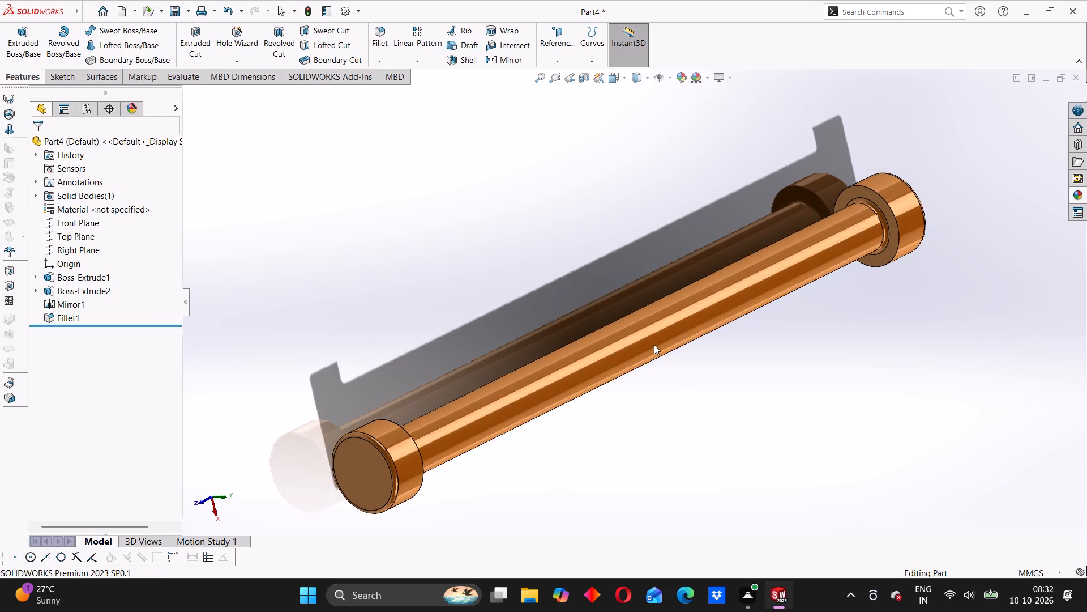
scroll(652, 341, up, 2)
middle_drag(649, 349, 631, 354)
scroll(649, 349, up, 1)
middle_drag(589, 378, 579, 373)
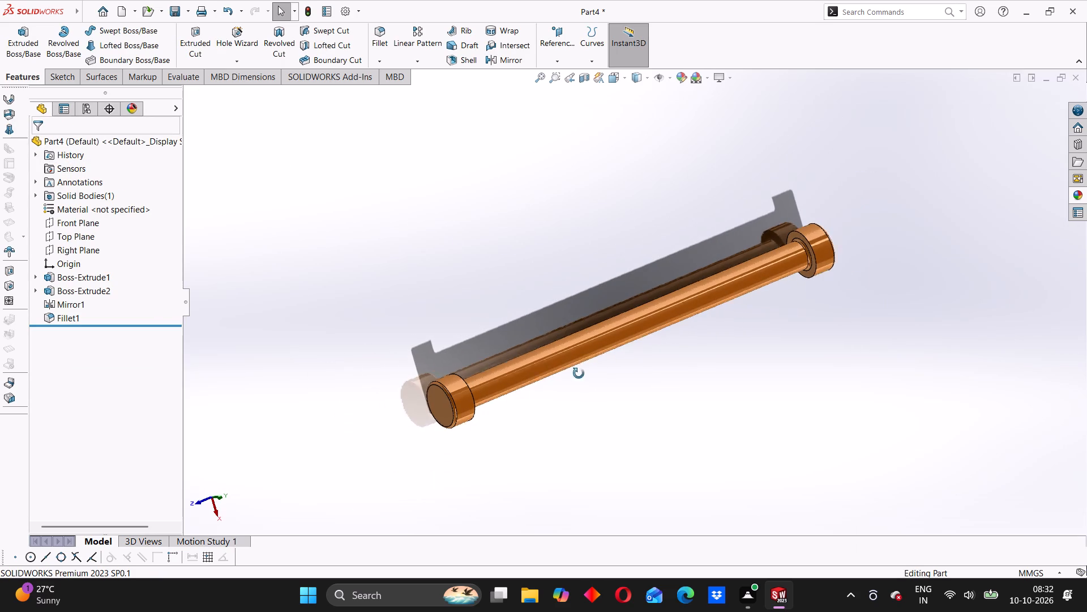
middle_drag(579, 373, 542, 381)
scroll(541, 358, up, 3)
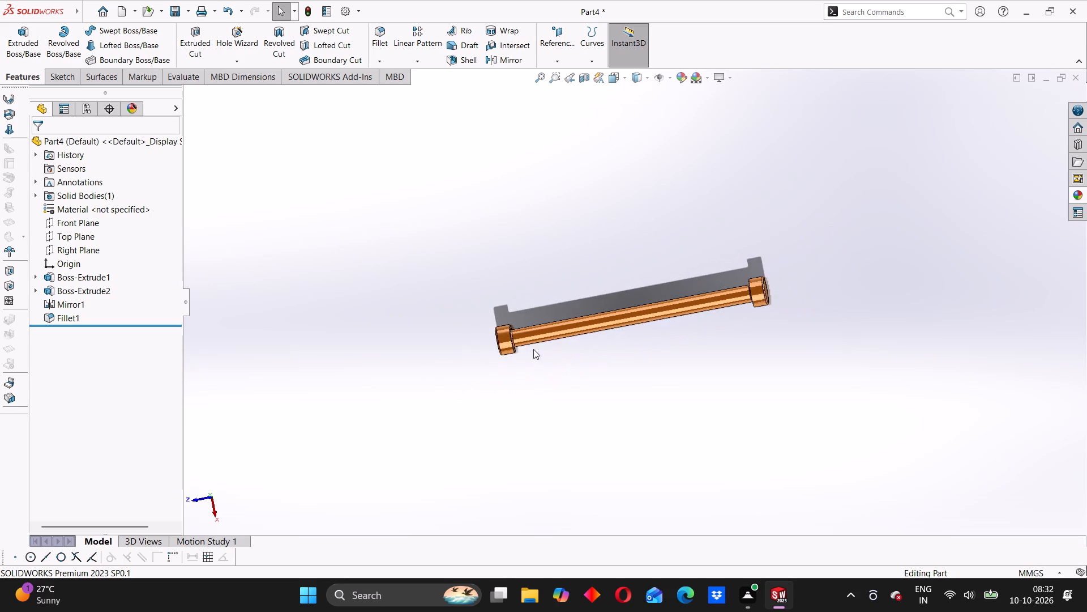
middle_drag(468, 351, 547, 316)
Turn off Shadows In Shaded Mode for the model display.
click(732, 79)
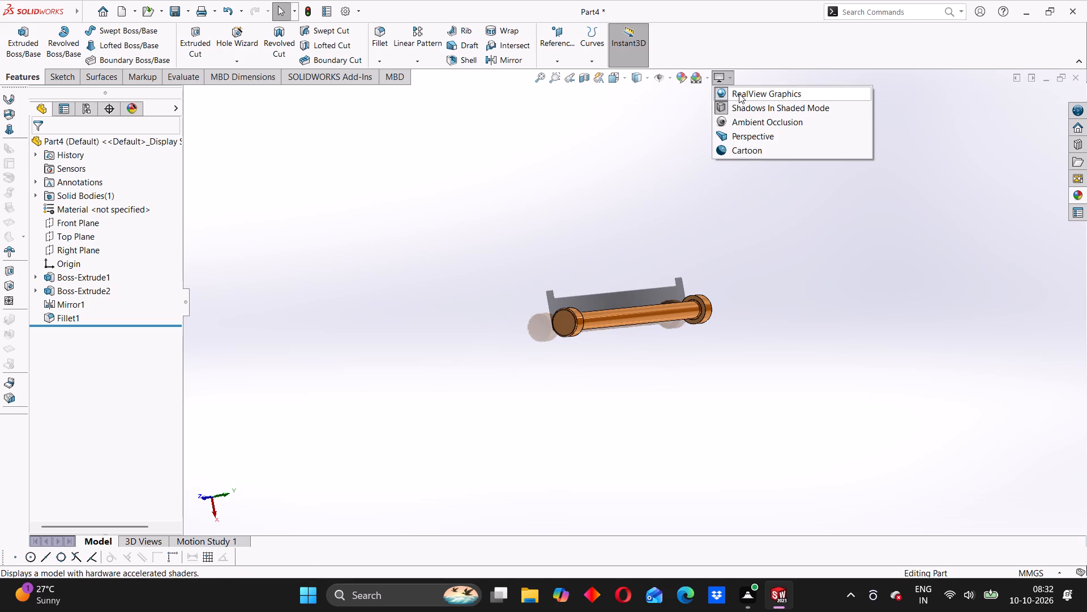
click(747, 103)
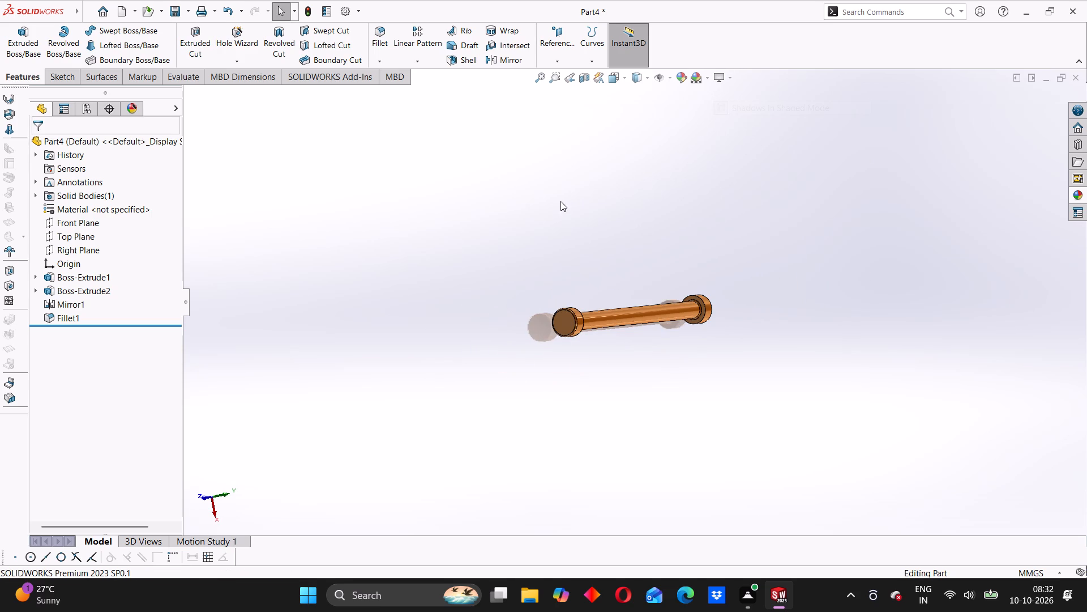
Save the rod as a SOLIDWORKS part named PART7 in the ASSEMBLY 14 folder.
middle_drag(554, 252, 586, 301)
middle_drag(590, 324, 497, 330)
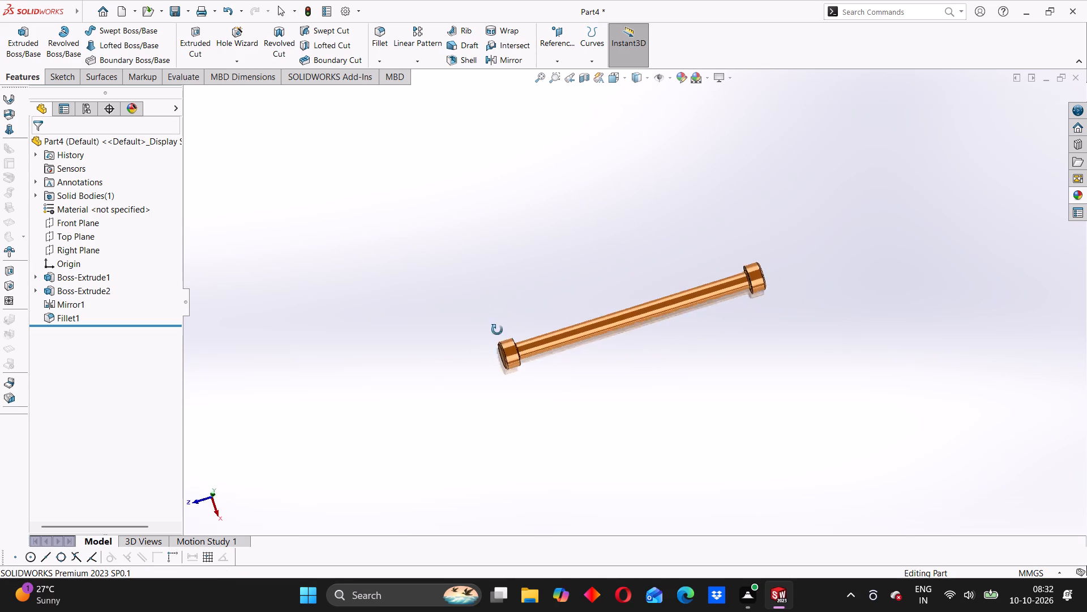
middle_drag(497, 330, 506, 347)
middle_drag(601, 209, 657, 268)
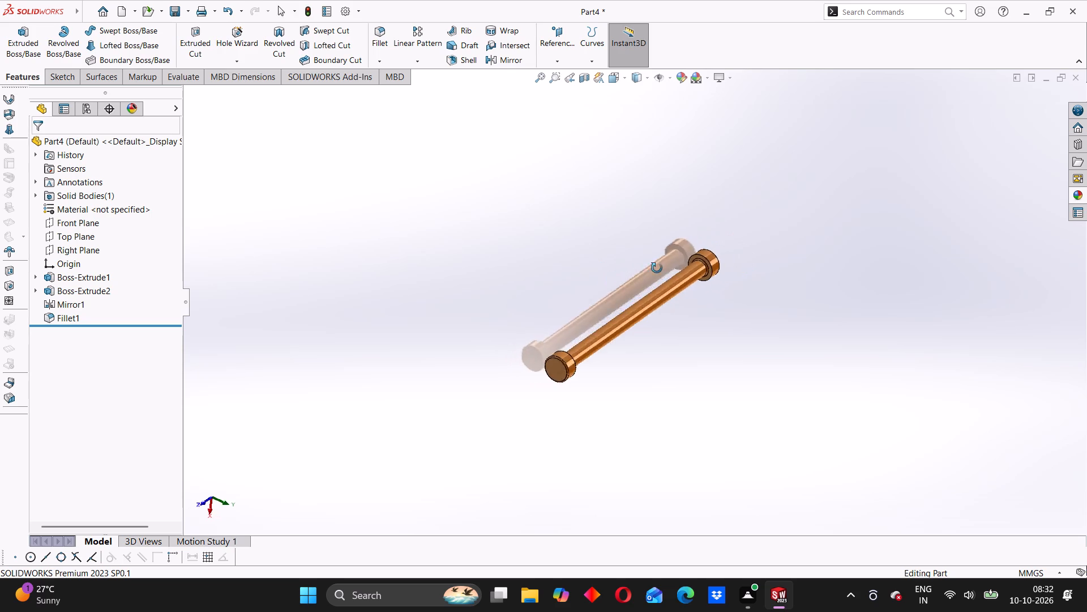
middle_drag(657, 268, 677, 249)
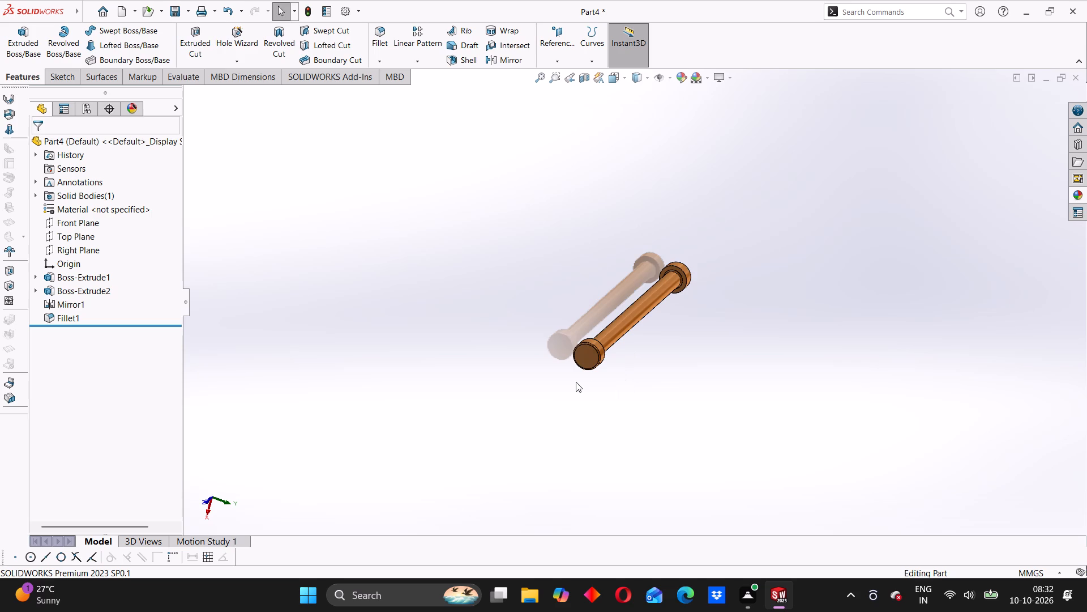
middle_drag(573, 381, 565, 374)
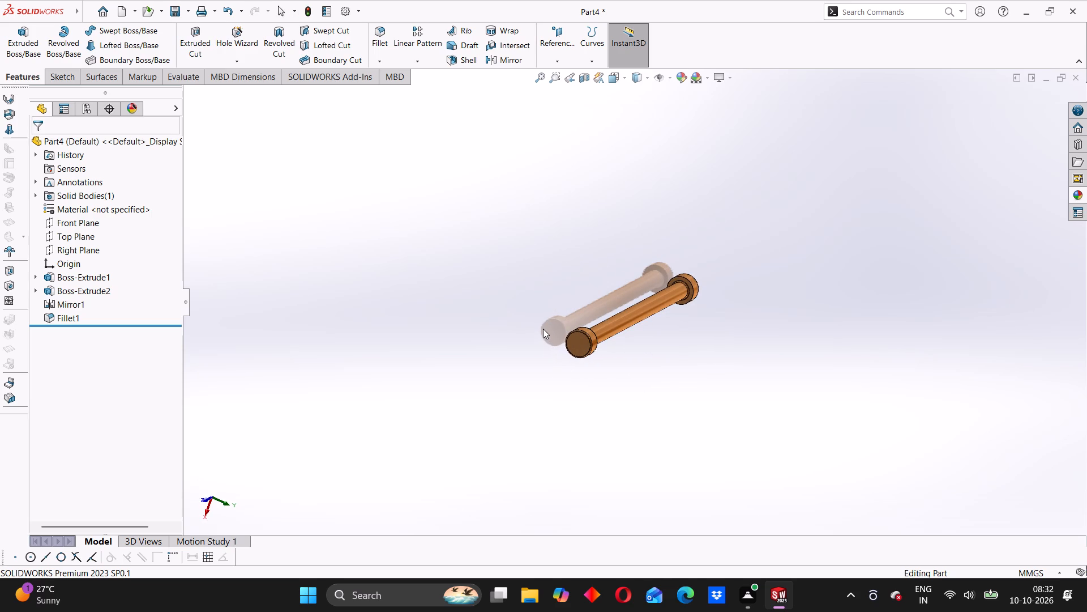
click(307, 144)
click(189, 8)
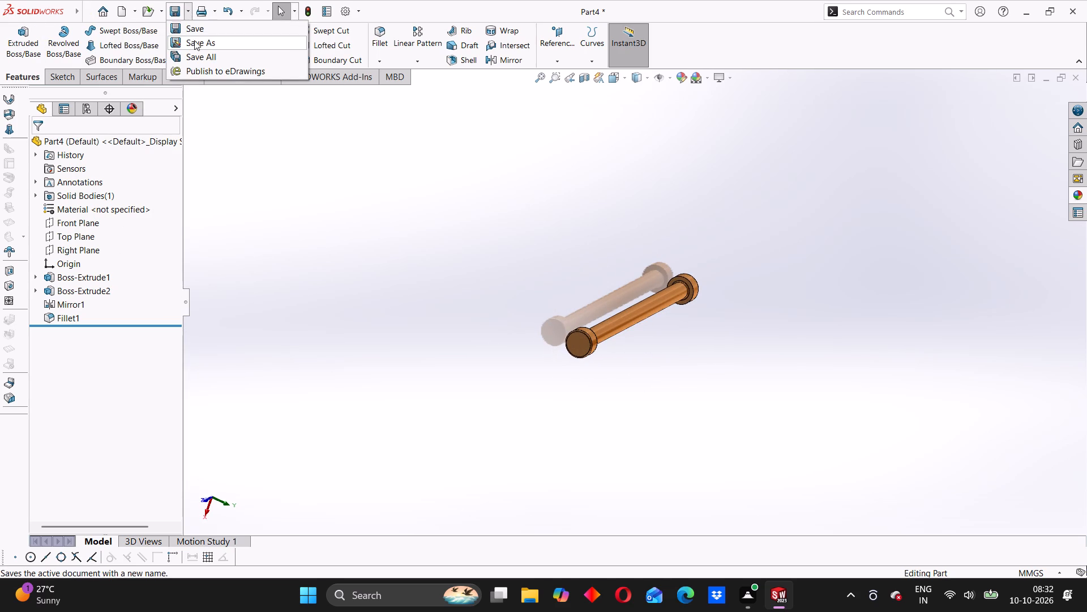
click(194, 42)
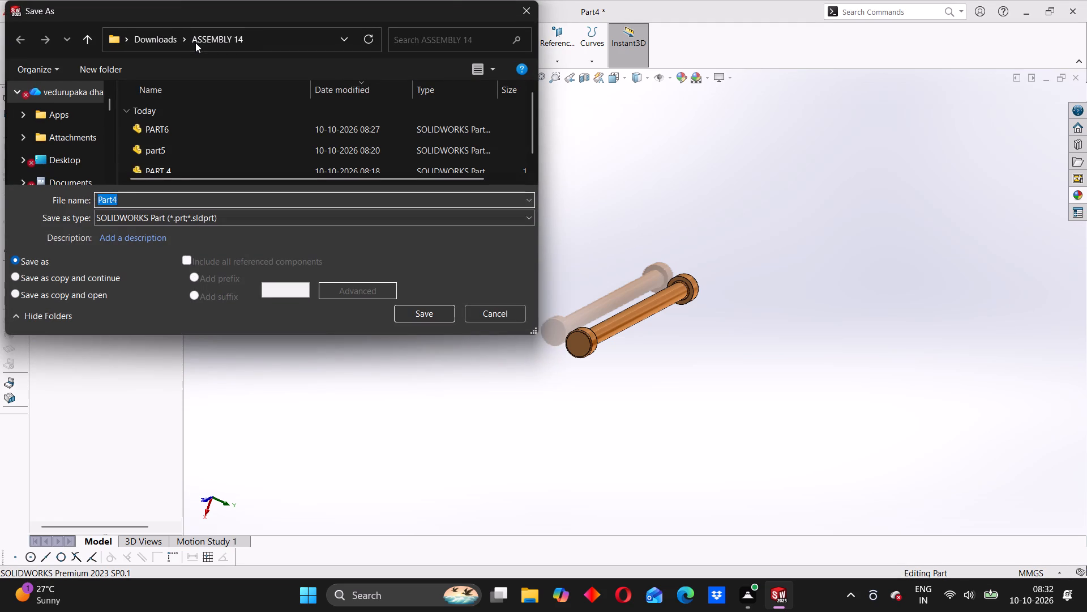
text(PA)
text(RT7)
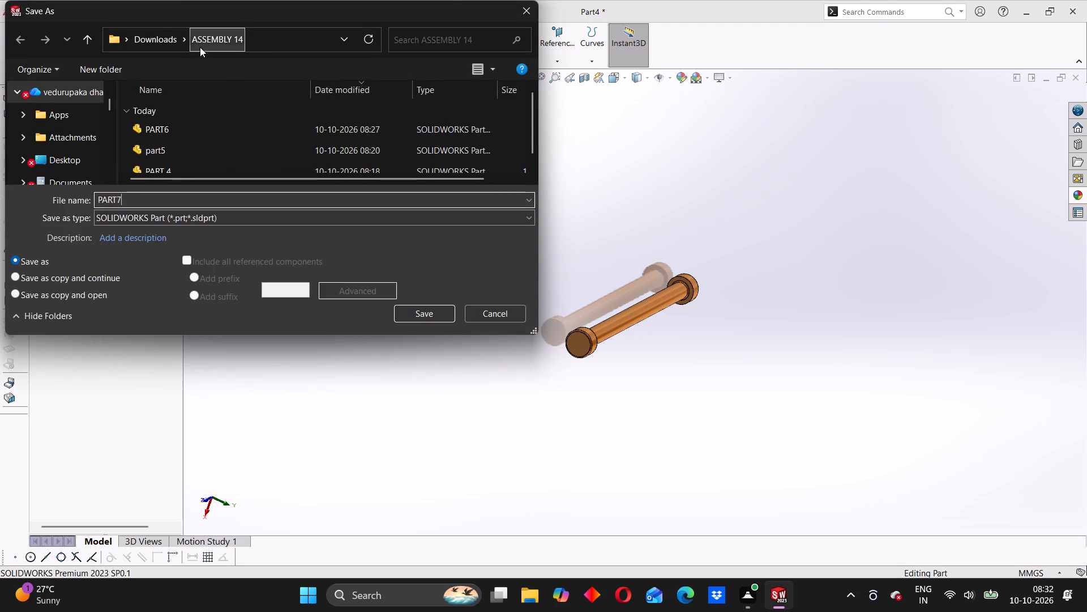
click(430, 316)
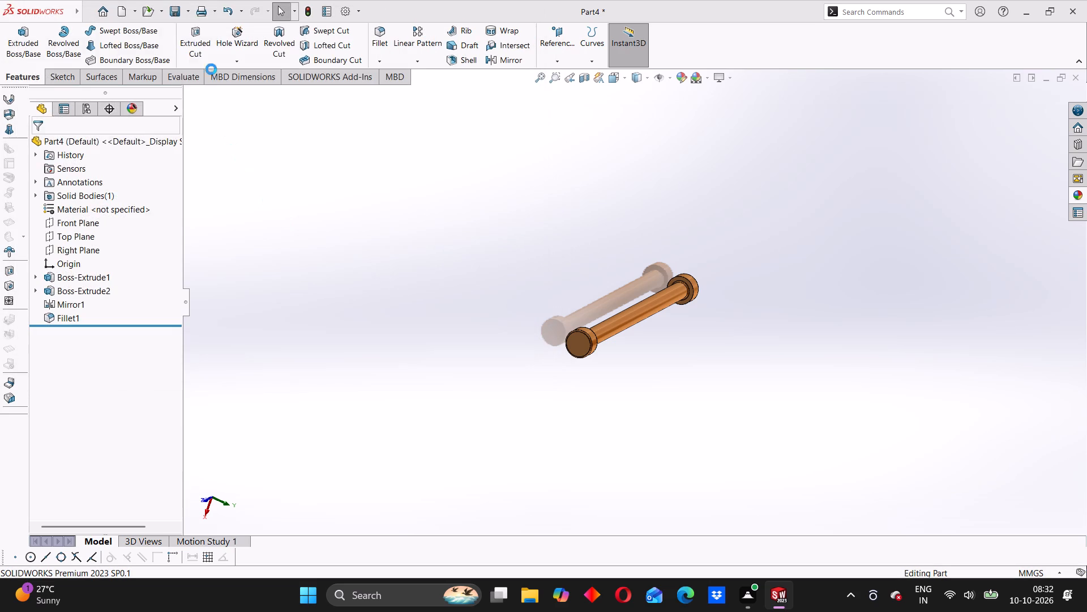
Save a PDF copy of the orange rod as PART7 in the ASSEMBLY 14 folder.
click(188, 10)
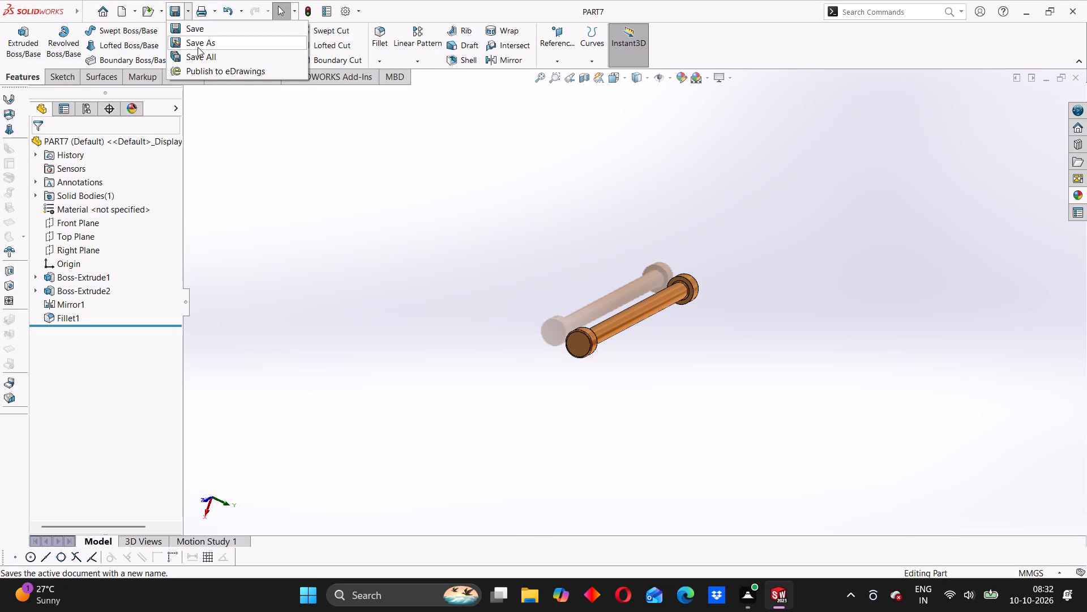
click(198, 47)
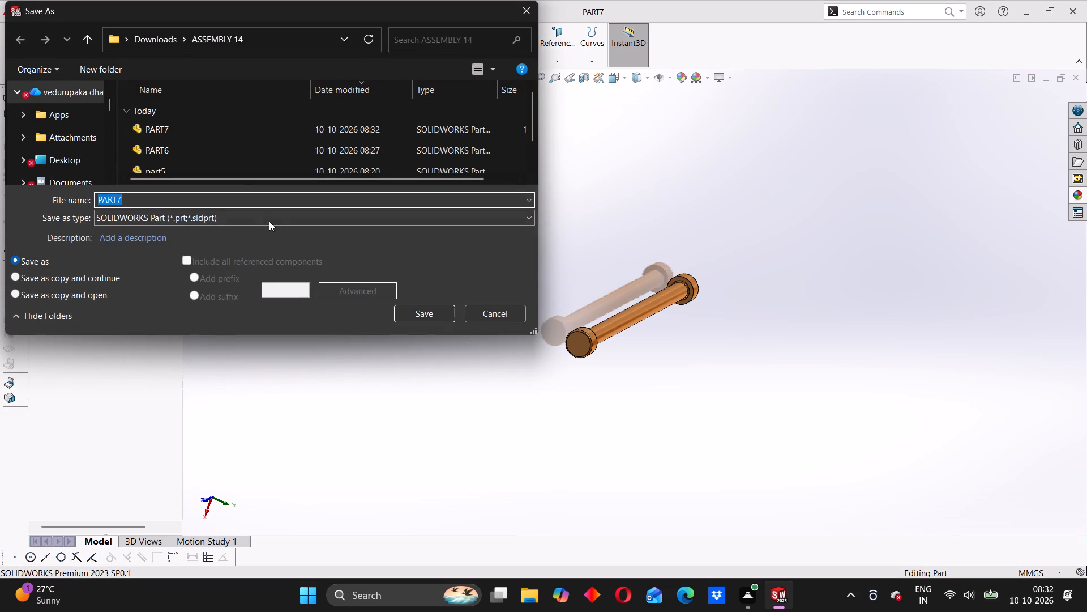
click(269, 220)
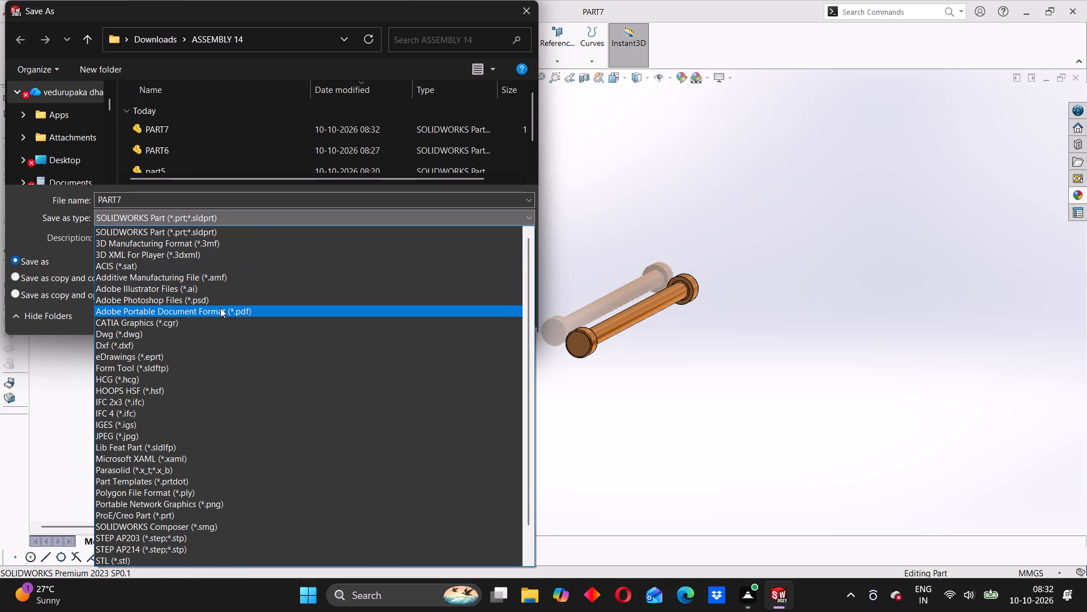
click(220, 308)
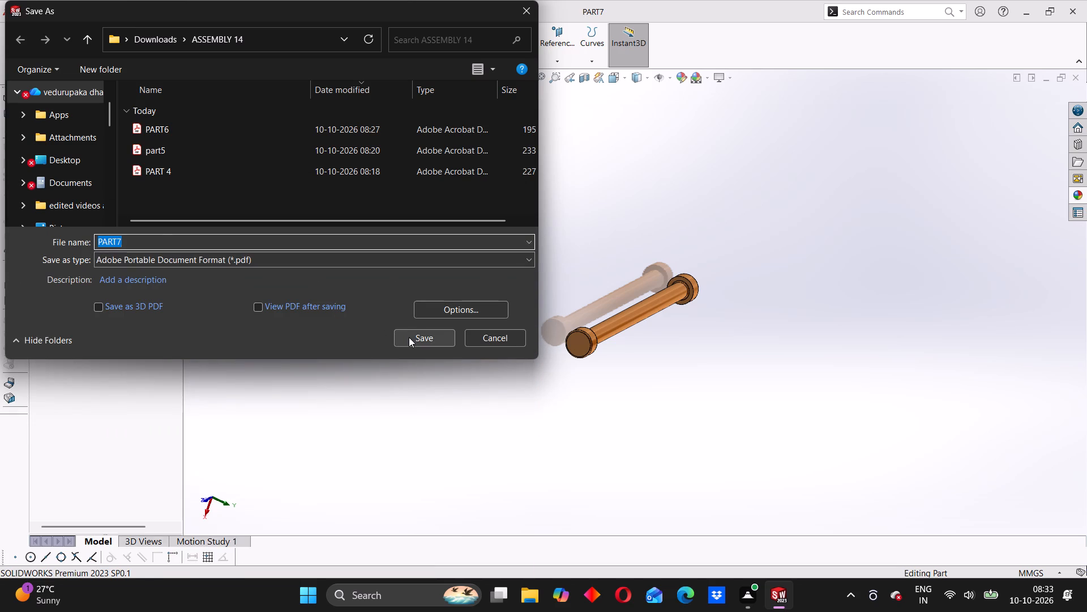
click(409, 337)
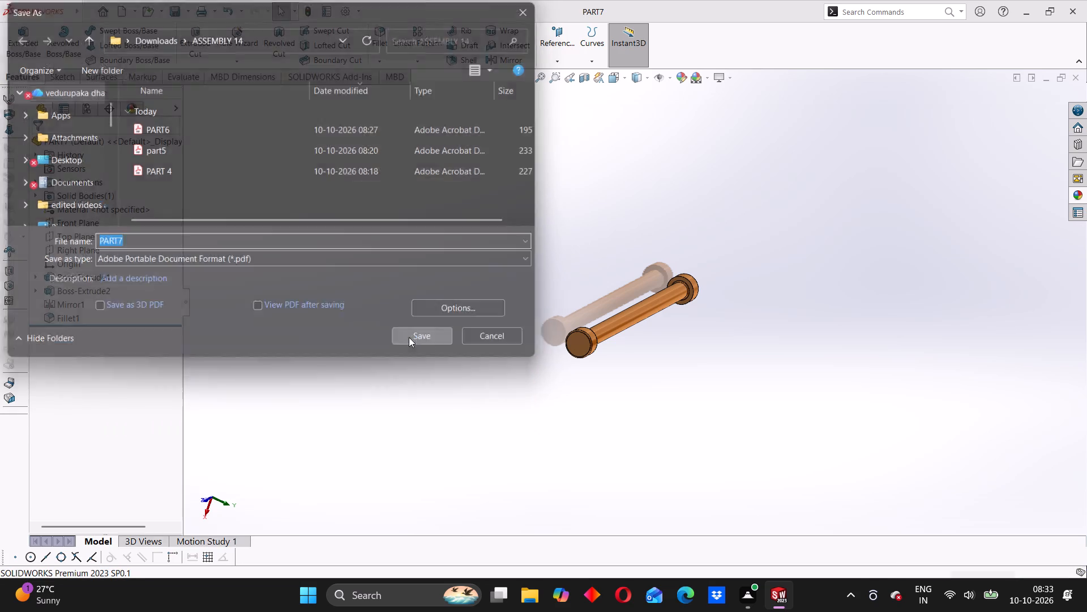
Examine the finished orange rod, its shaft and both heads from several angles.
middle_drag(642, 338, 624, 337)
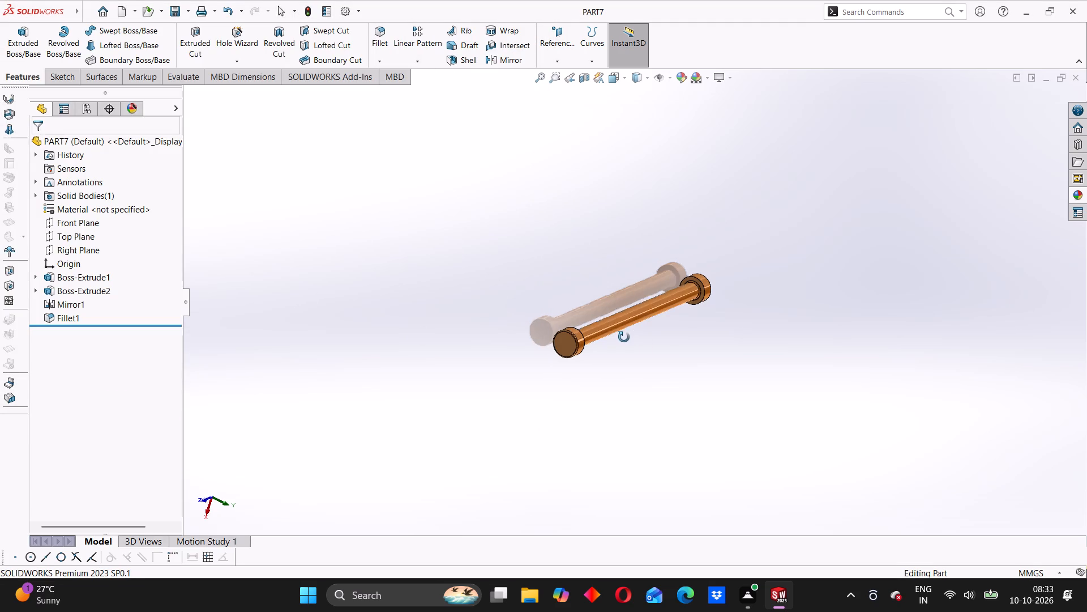
middle_drag(624, 337, 621, 336)
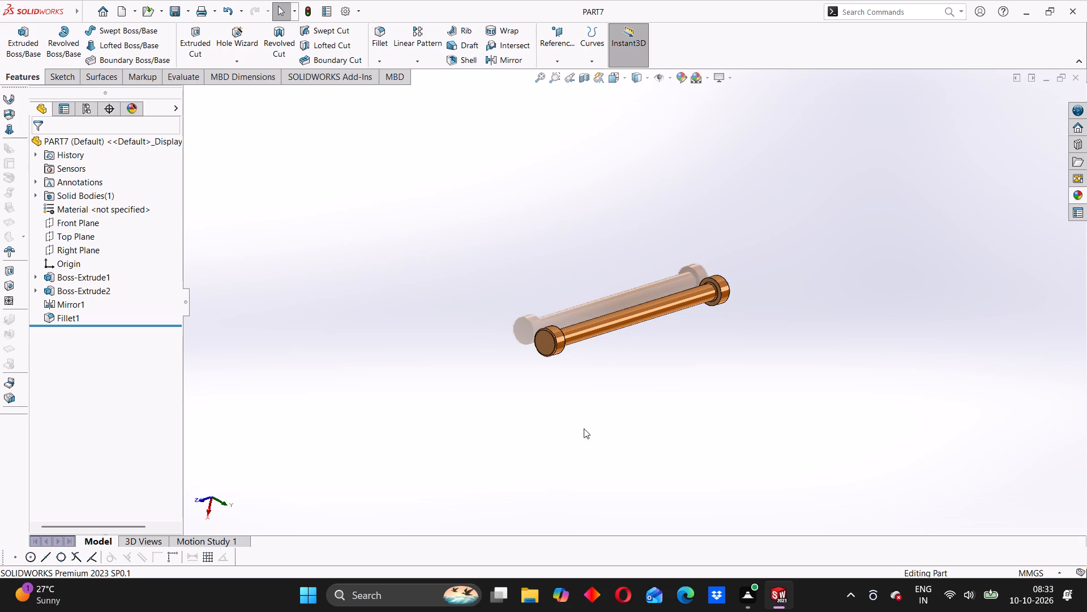
middle_drag(631, 382, 607, 376)
scroll(548, 316, down, 3)
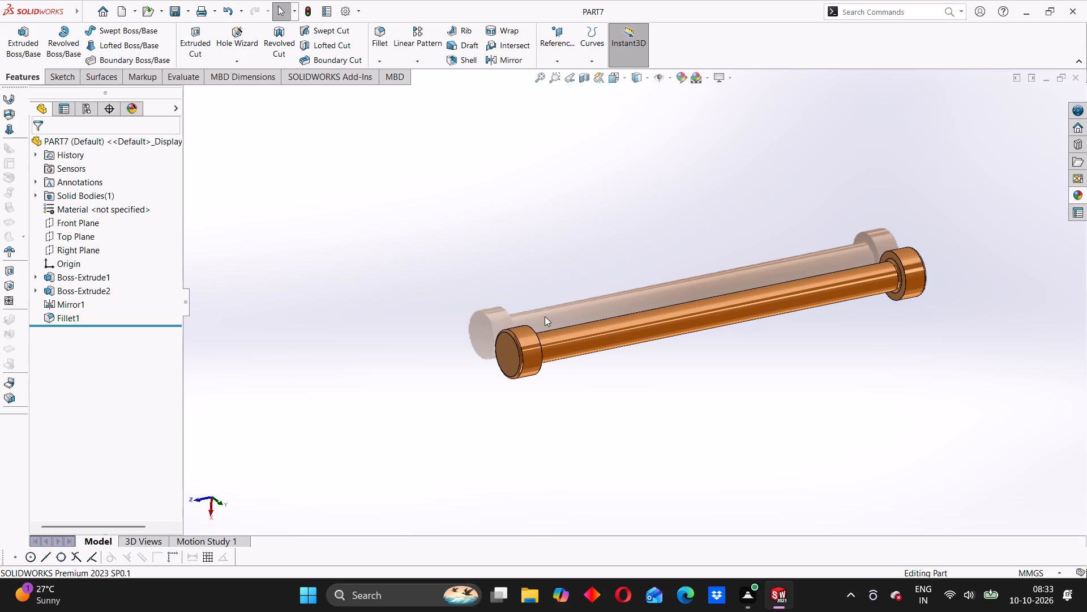
middle_drag(566, 320, 660, 336)
scroll(657, 339, up, 1)
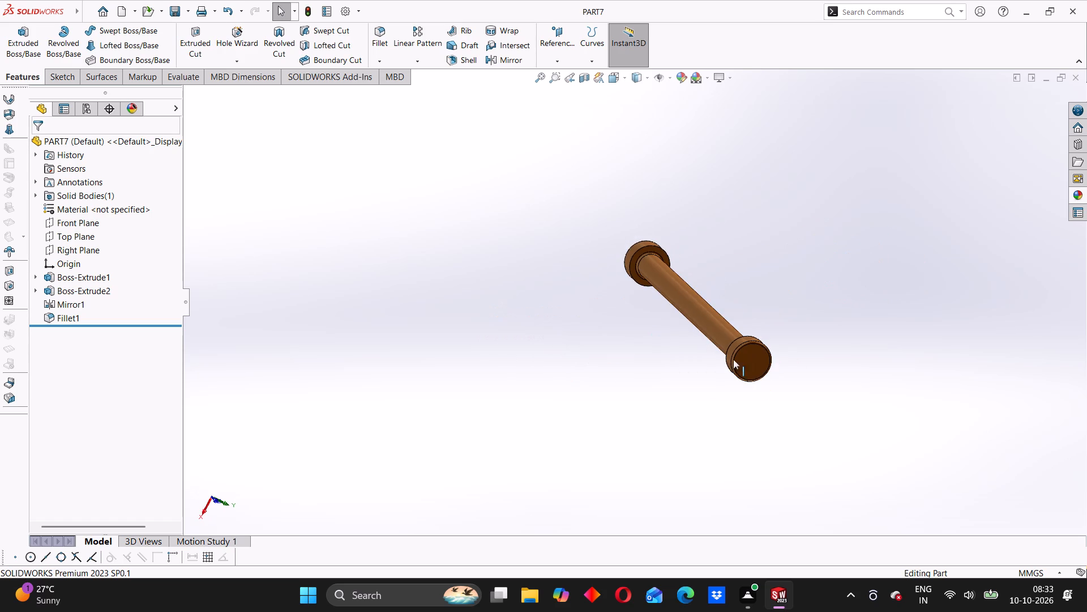
middle_drag(734, 359, 705, 363)
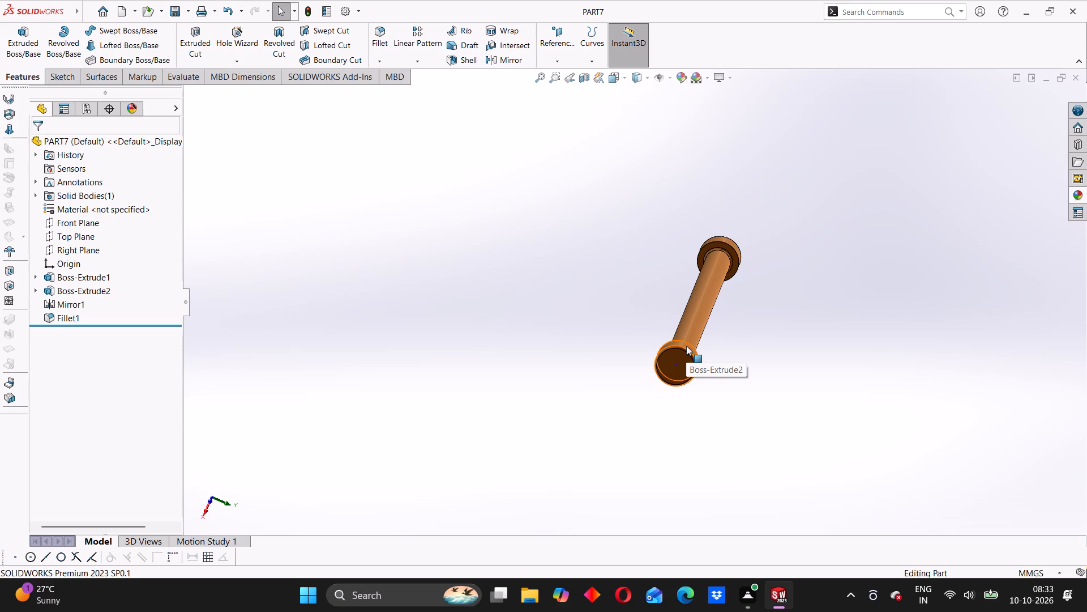
middle_drag(733, 338, 696, 344)
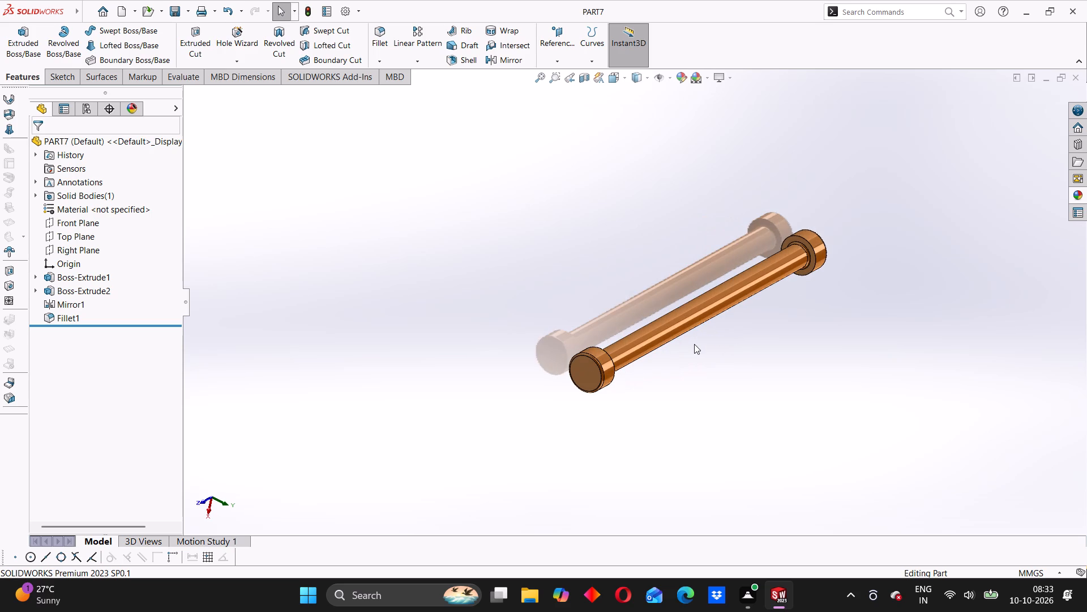
middle_drag(666, 355, 658, 309)
middle_drag(624, 308, 644, 311)
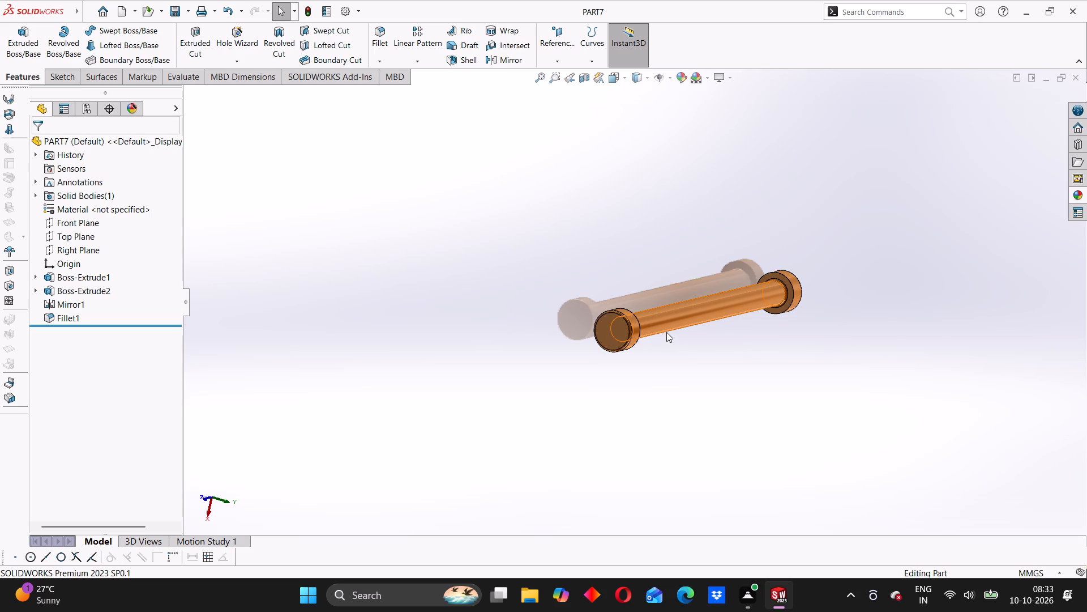
middle_drag(774, 345, 713, 368)
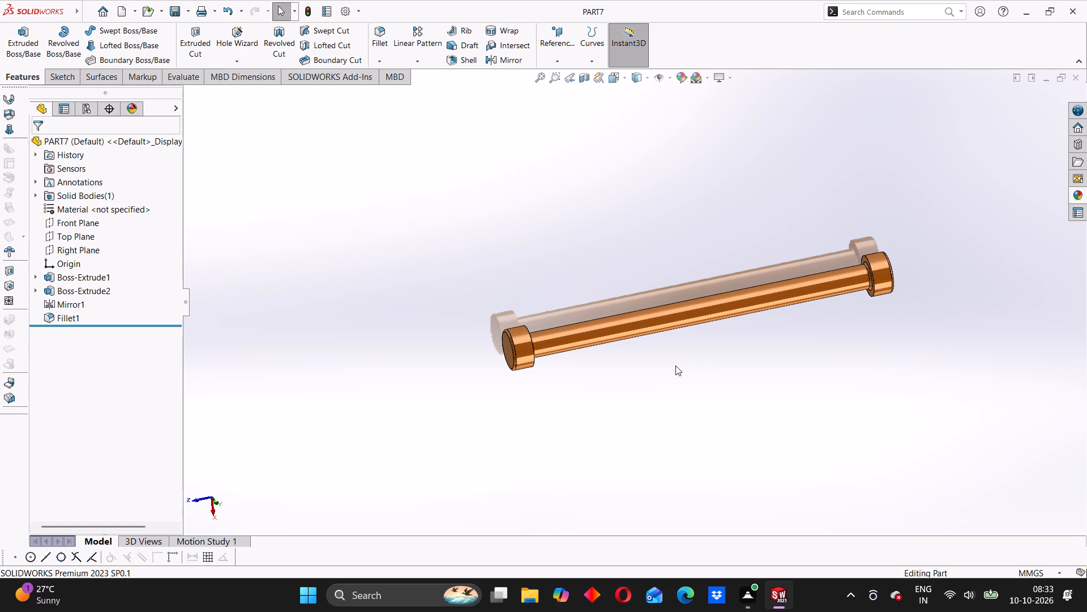
middle_drag(660, 397, 618, 373)
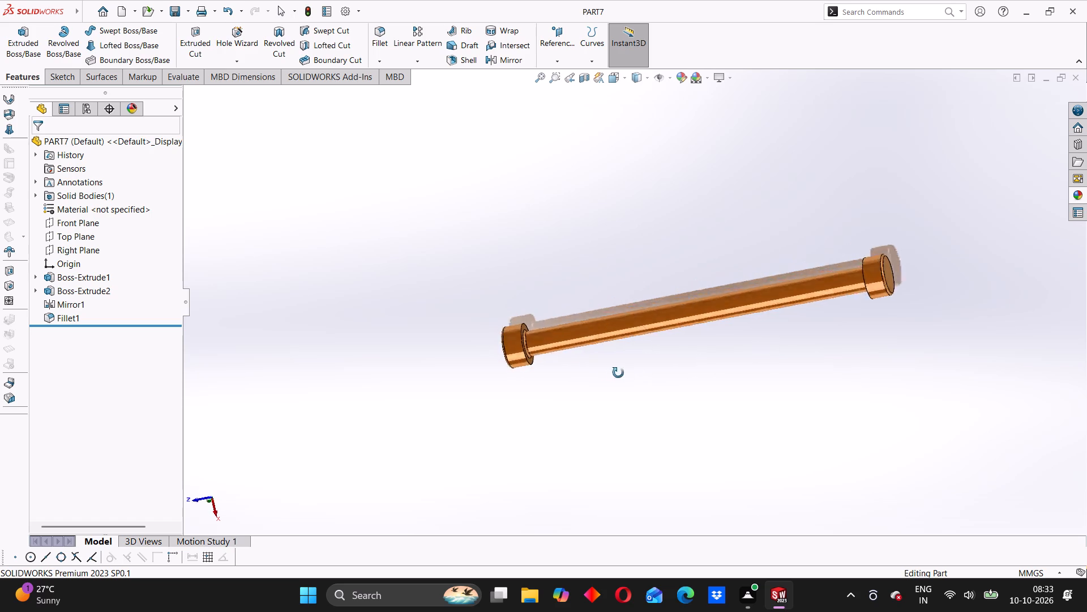
middle_drag(618, 373, 618, 390)
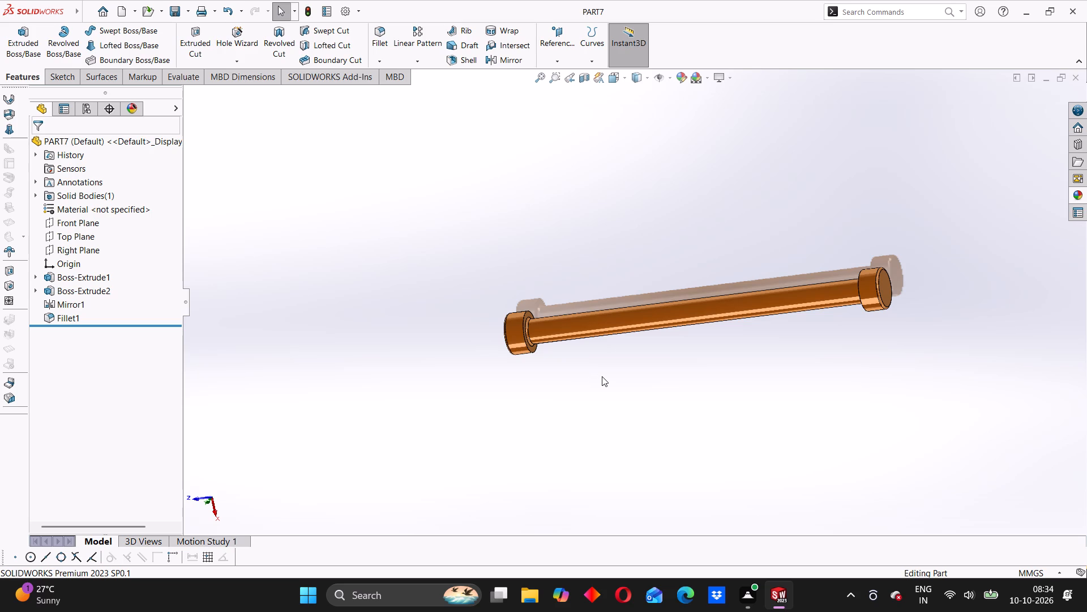
middle_click(602, 376)
scroll(604, 367, down, 1)
scroll(604, 366, up, 2)
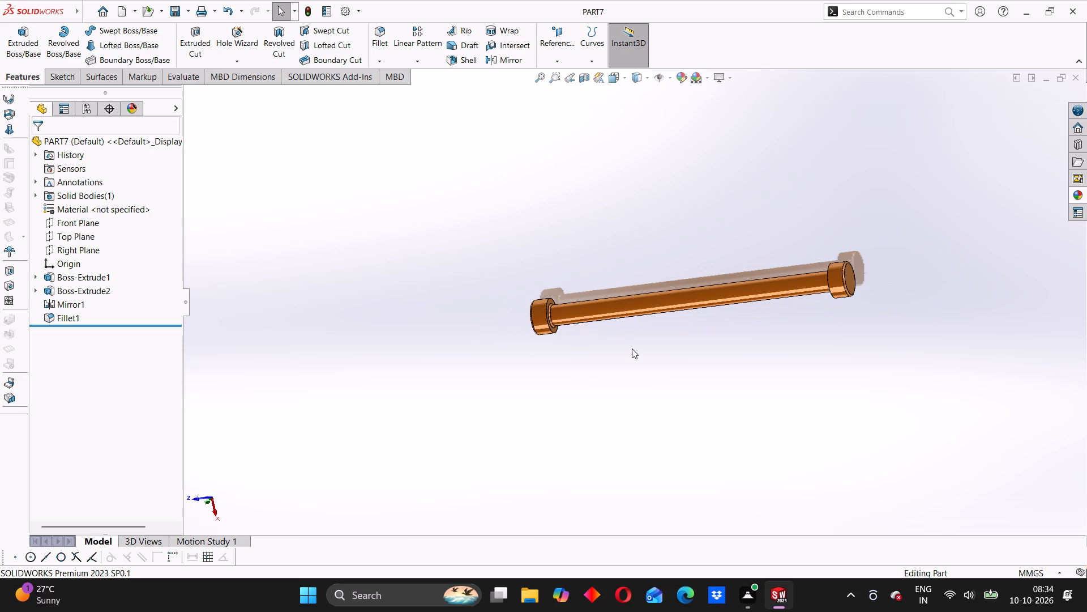
middle_drag(632, 347, 666, 320)
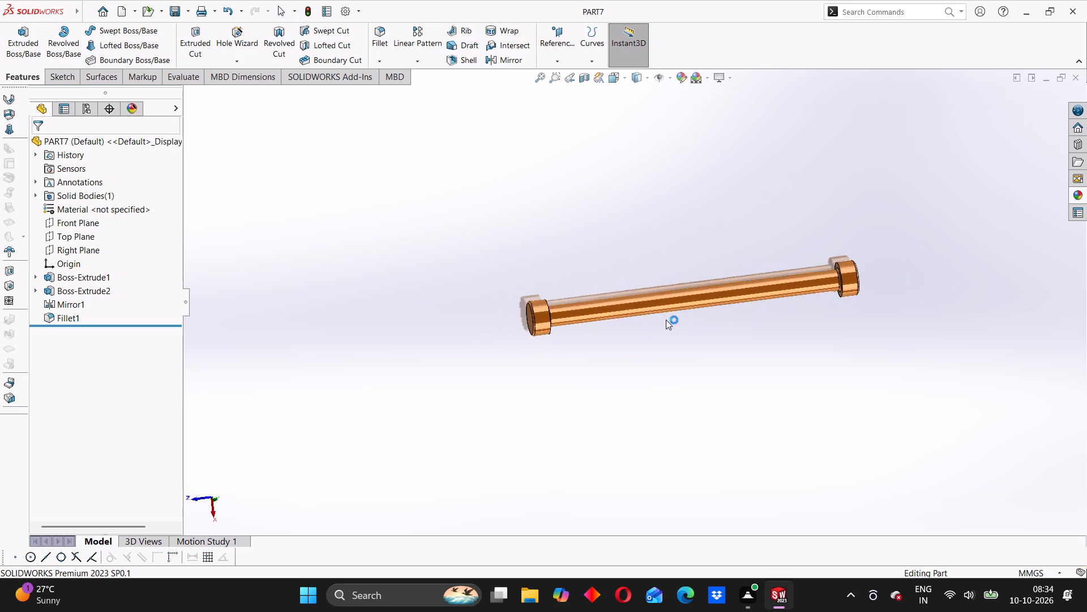
Create a new part document and close the saved PART7 document.
click(61, 78)
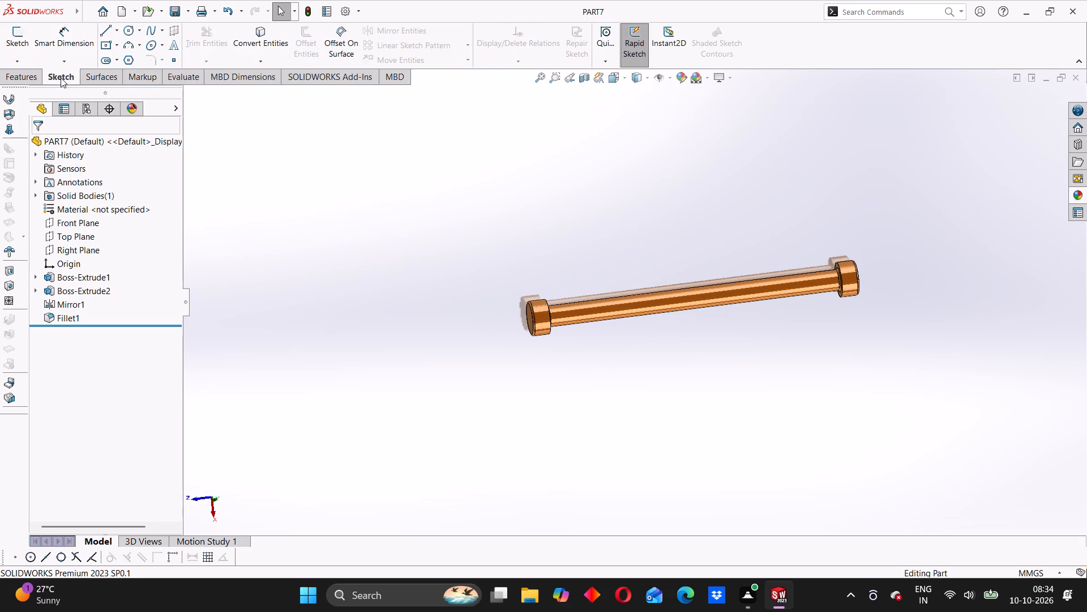
click(107, 12)
click(303, 205)
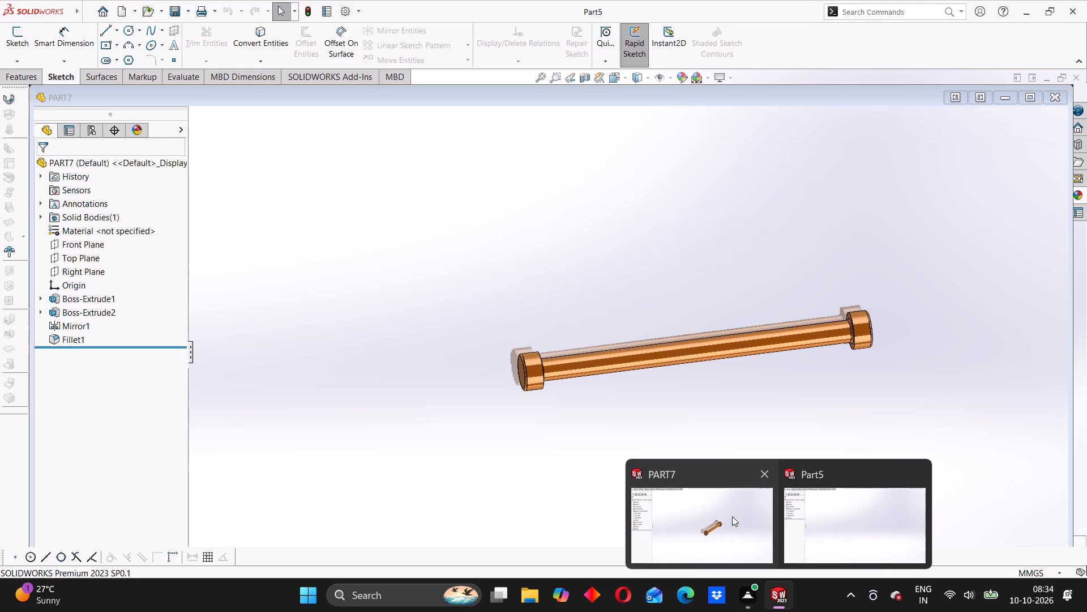
click(732, 516)
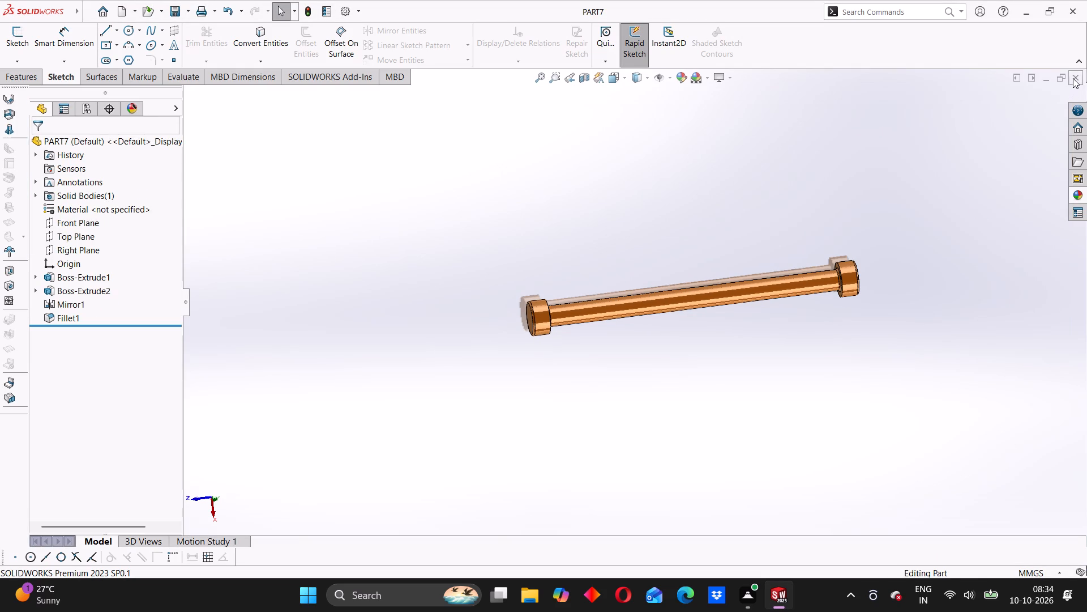
click(1073, 78)
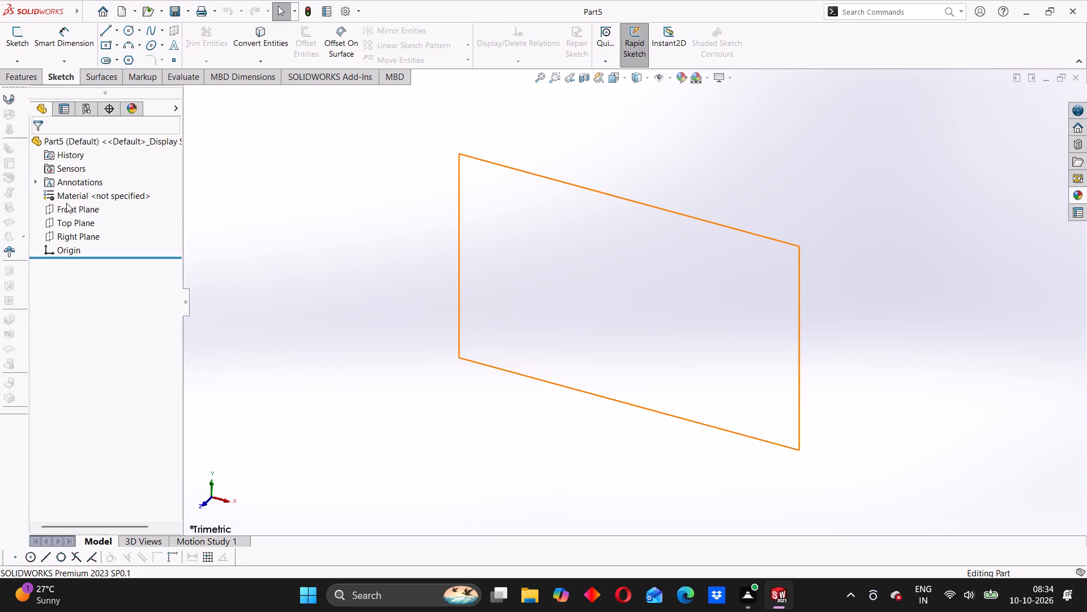
Start a sketch on the Front Plane and draw a nearly horizontal line about 96 mm long from the origin toward negative X.
click(66, 207)
click(76, 188)
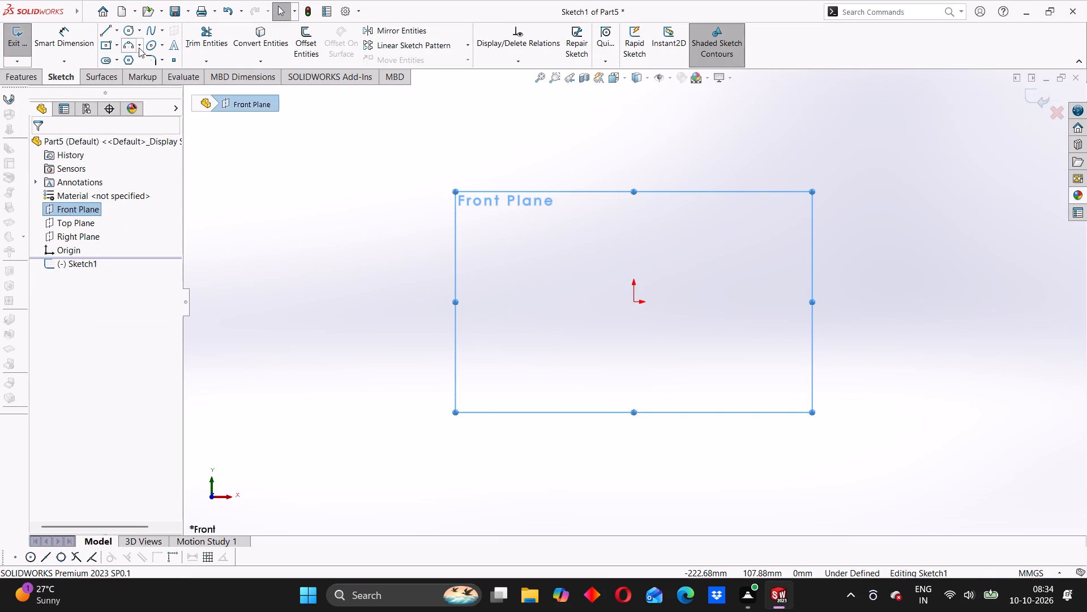
click(107, 29)
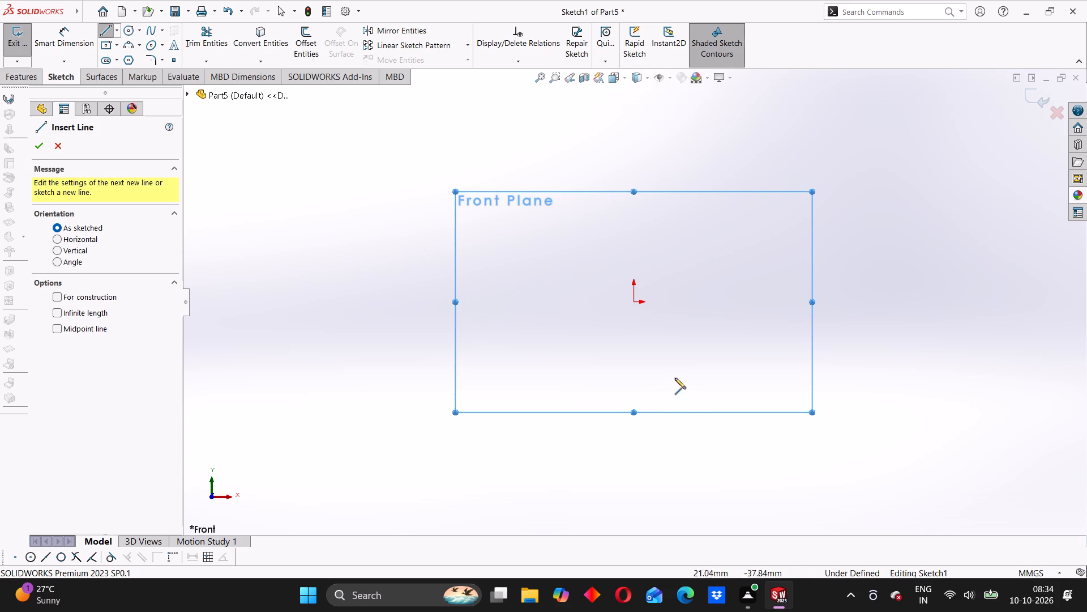
click(632, 301)
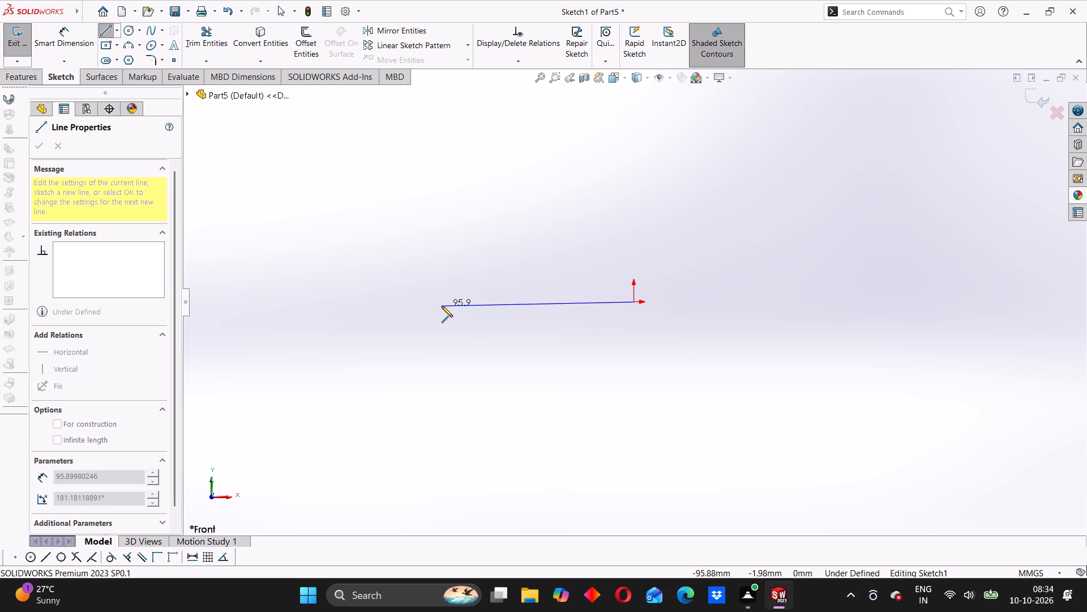
click(442, 306)
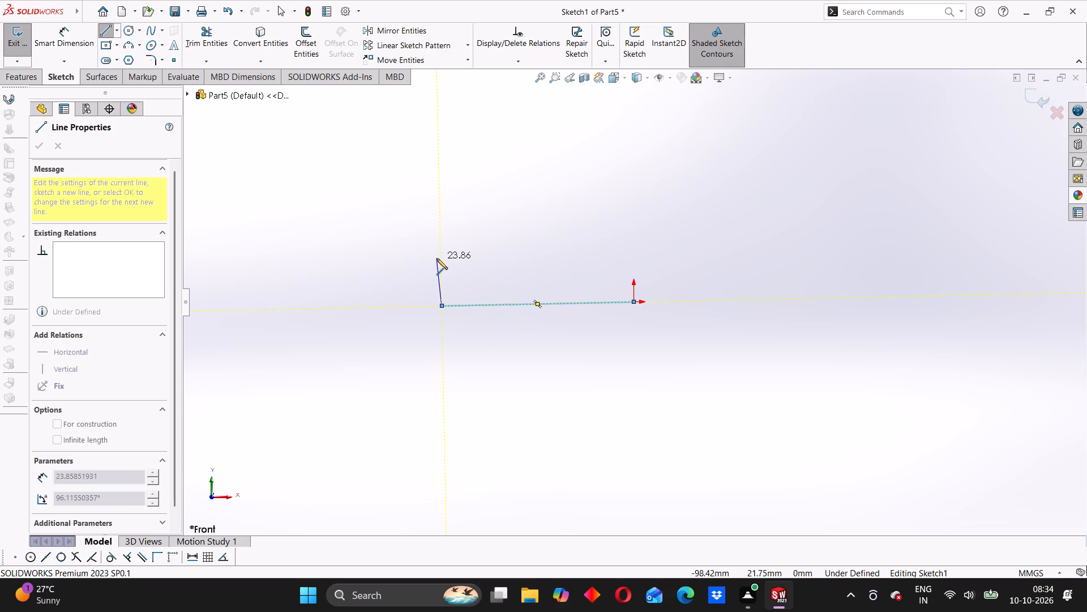
key(Escape)
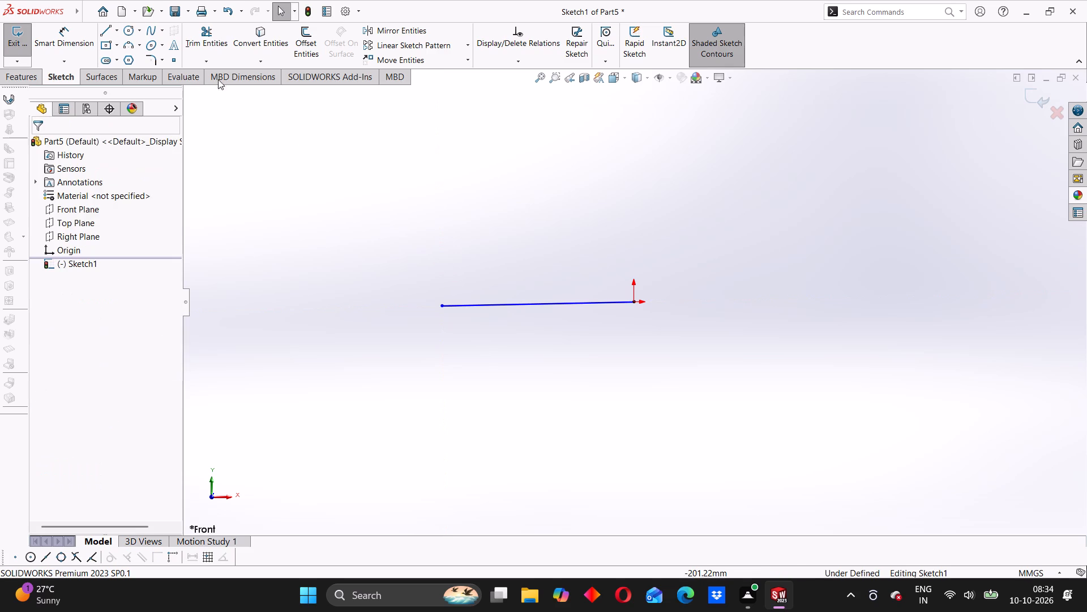
Draw connected lines from the origin: about 72 mm along positive X, about 34 mm up, and about 180 mm back toward negative X.
click(100, 29)
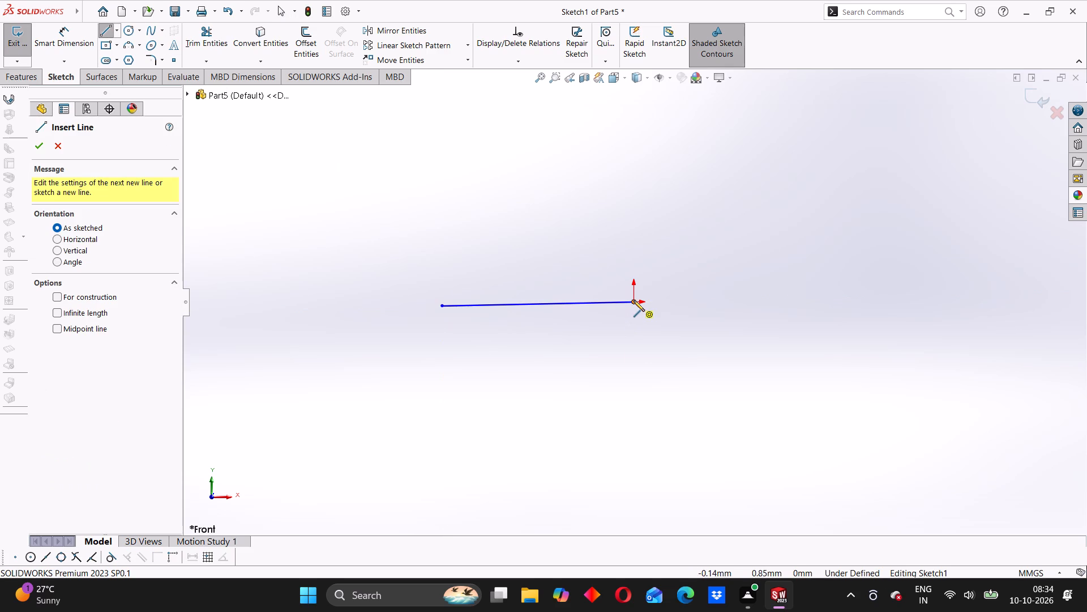
click(634, 300)
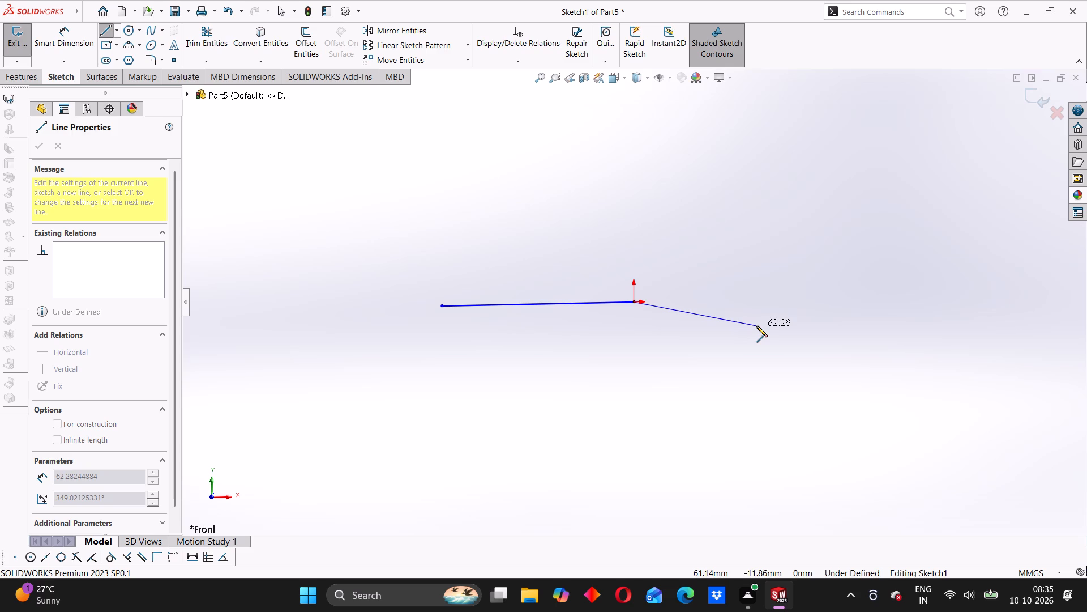
click(780, 300)
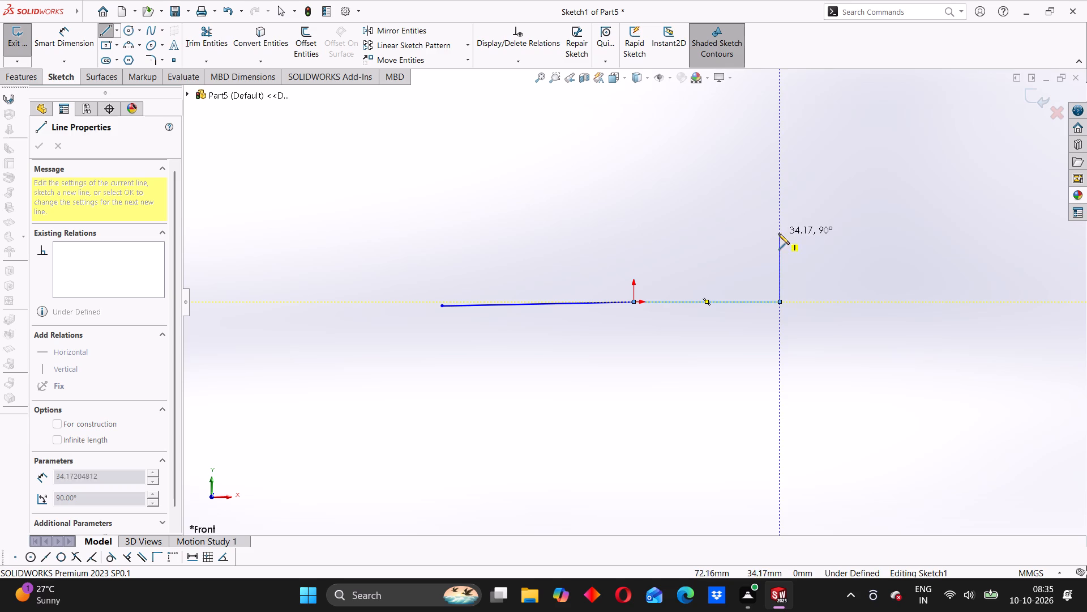
click(779, 235)
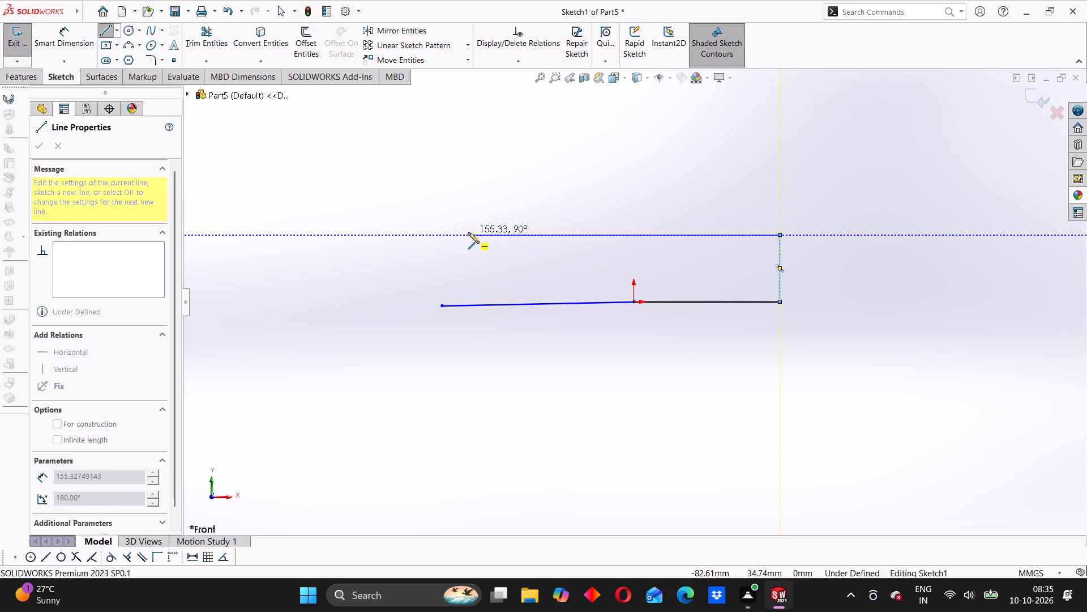
click(420, 233)
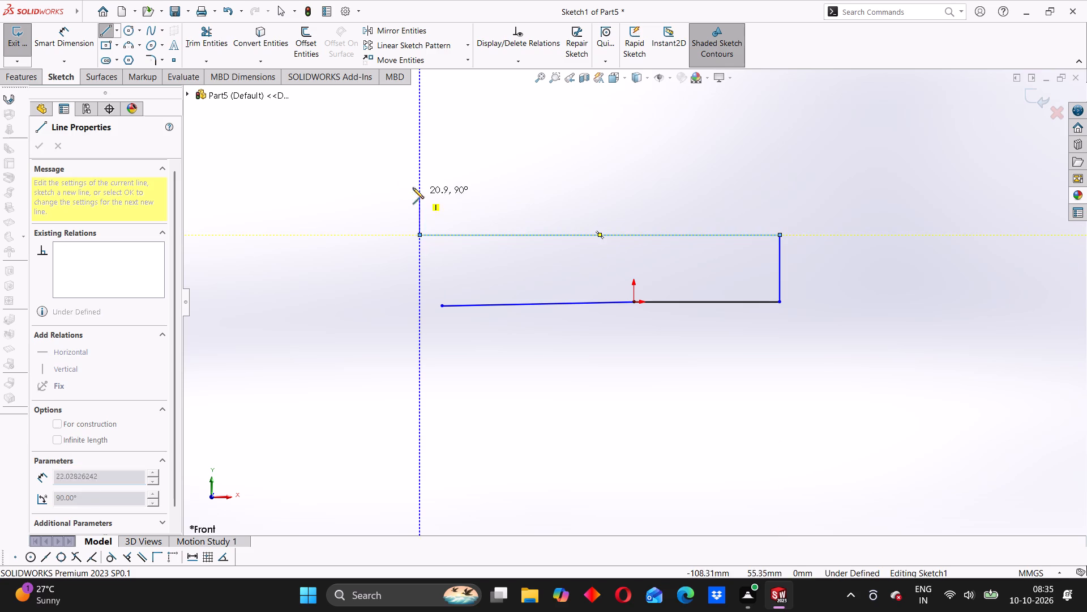
key(Escape)
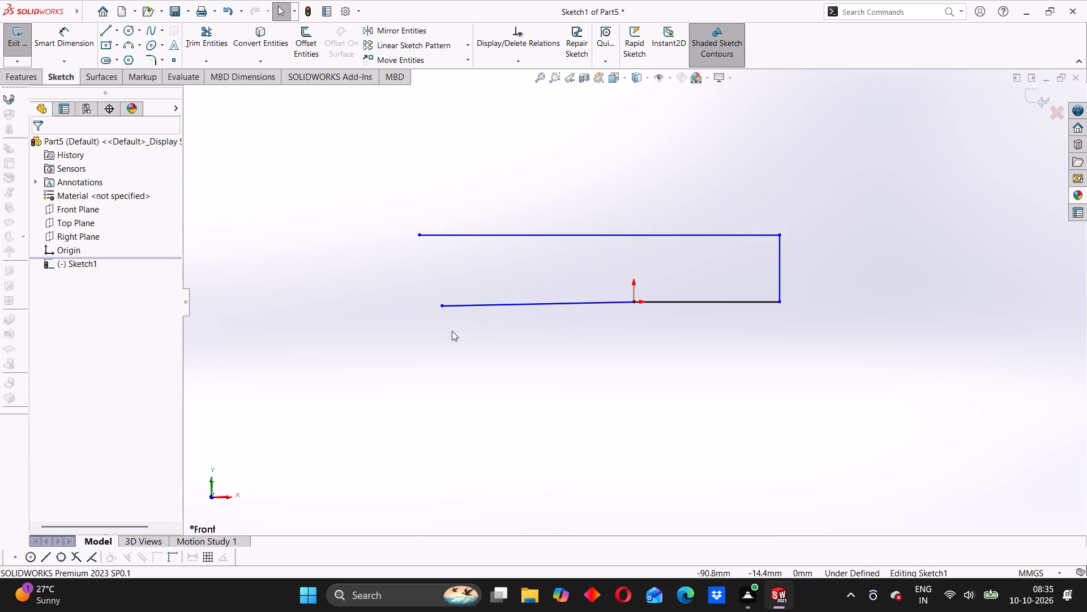
Apply a Horizontal relation to the slightly tilted line on the negative X side of the origin.
click(478, 306)
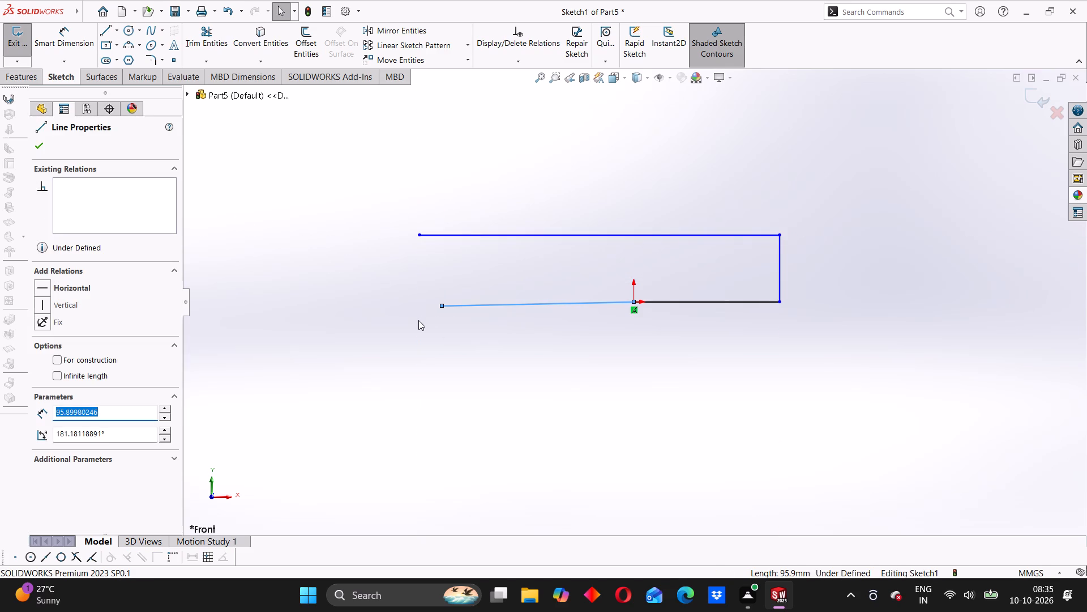
click(42, 288)
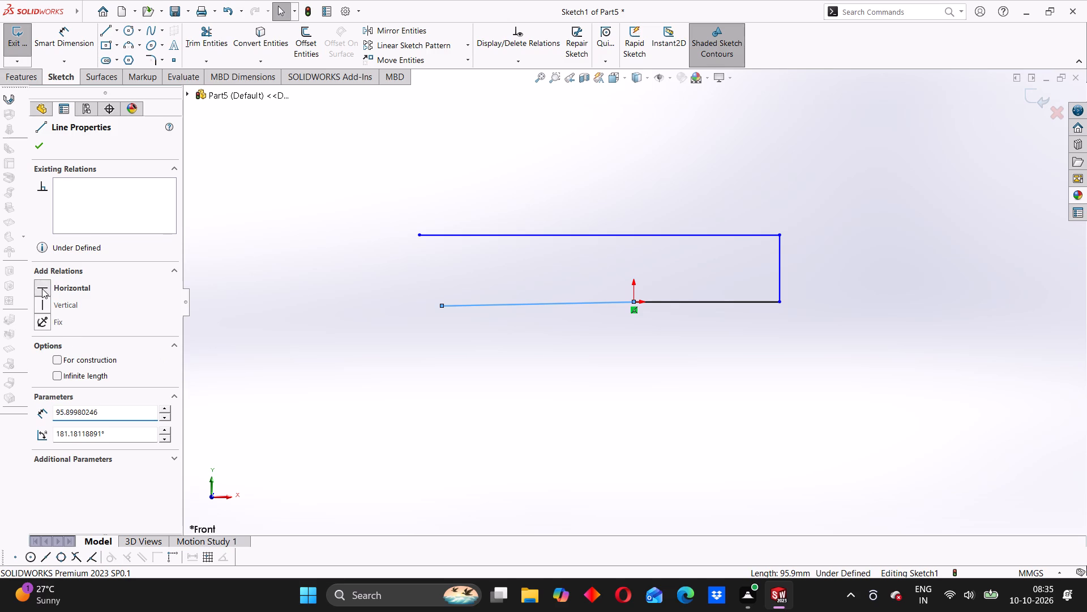
click(39, 146)
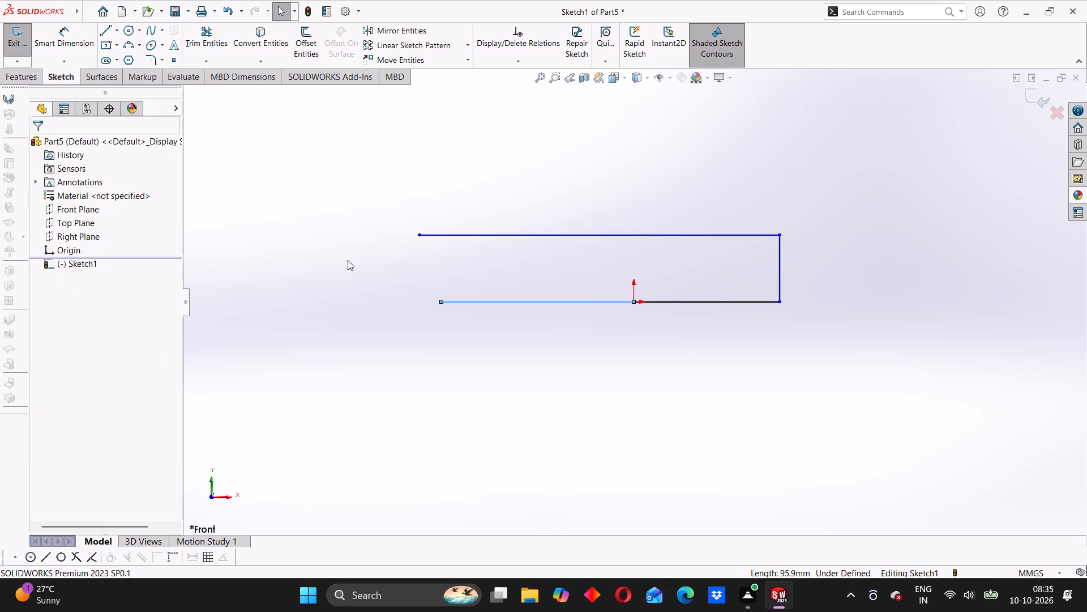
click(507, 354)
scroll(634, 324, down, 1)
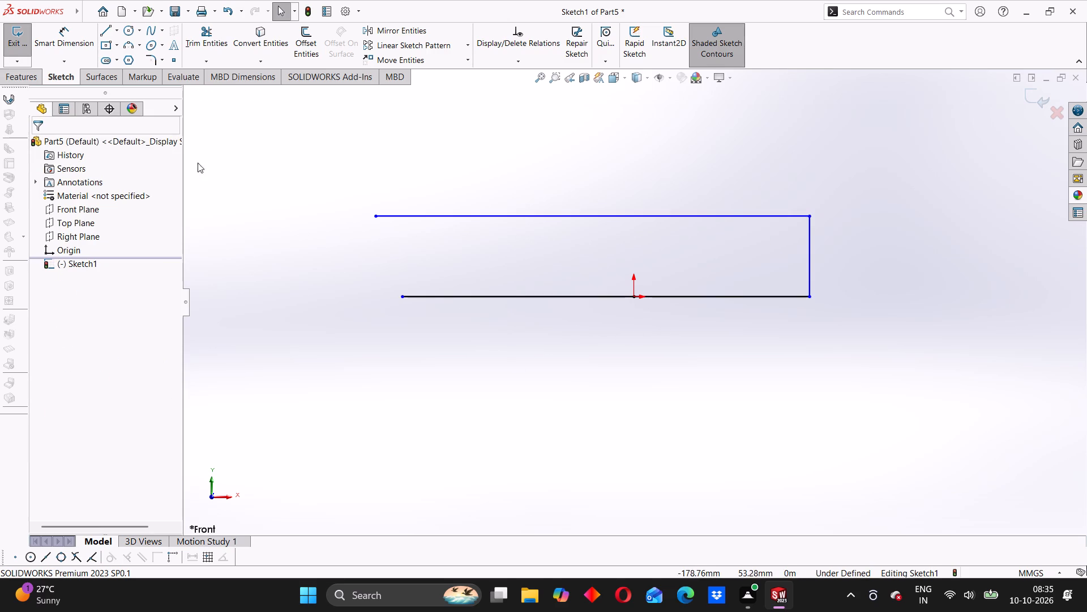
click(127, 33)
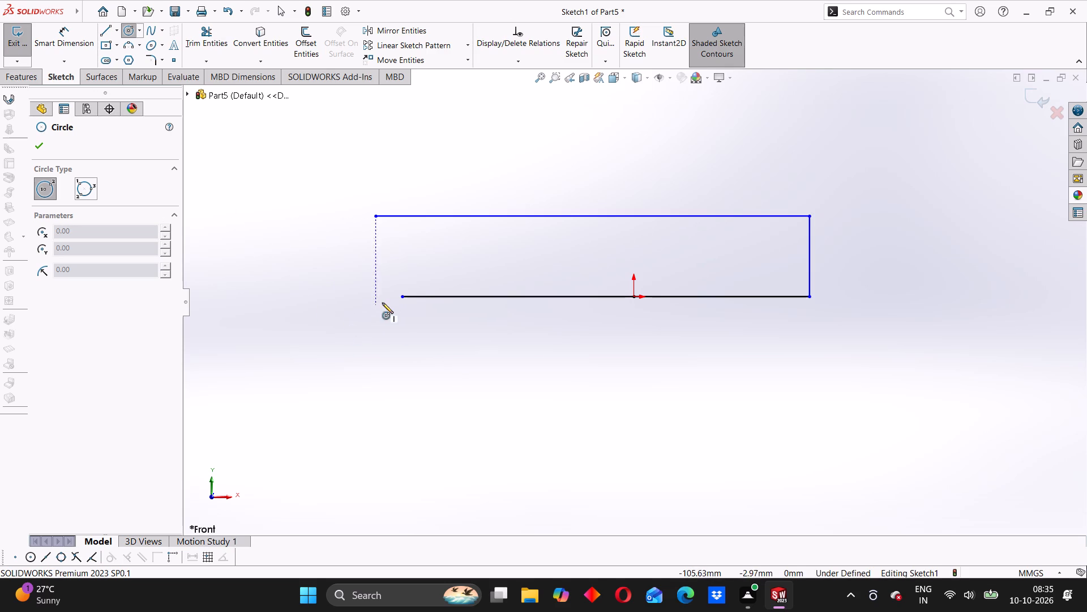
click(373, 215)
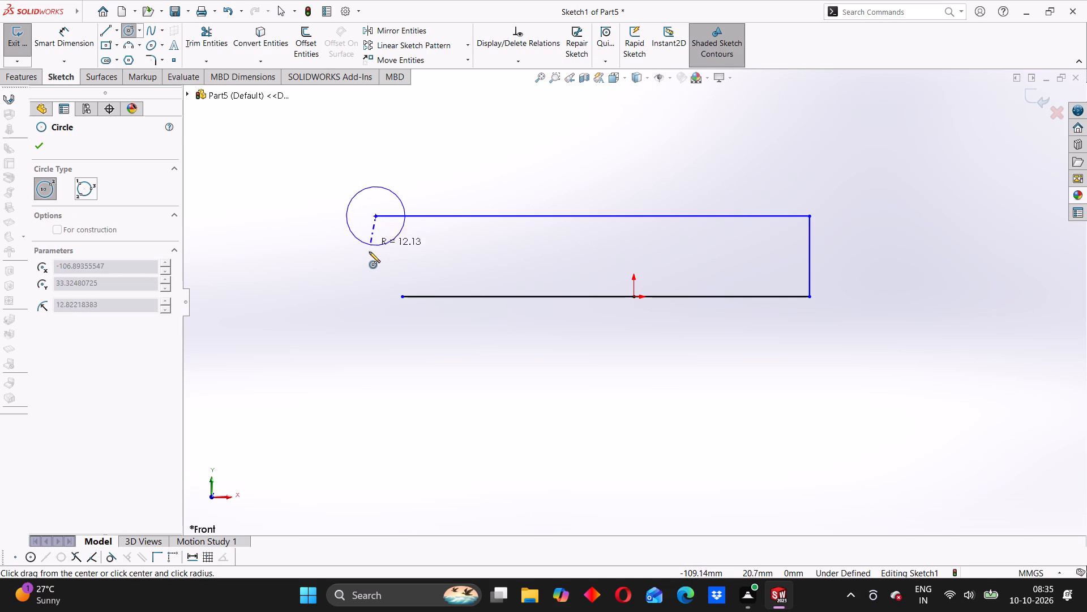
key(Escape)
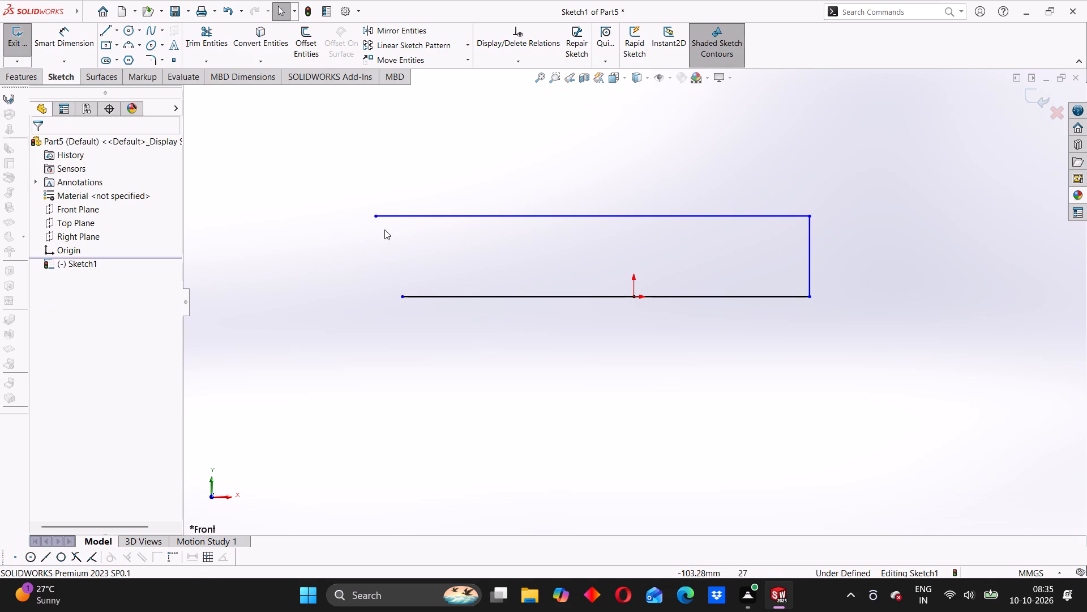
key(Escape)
Draw a vertical line downward from the free negative X end of the upper horizontal line.
click(112, 32)
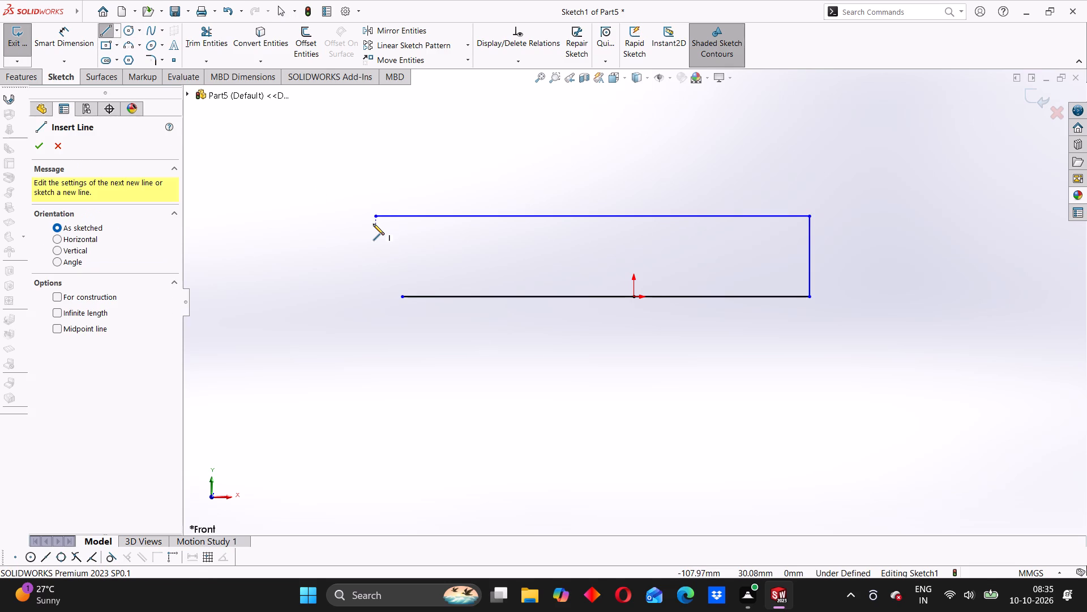
click(374, 216)
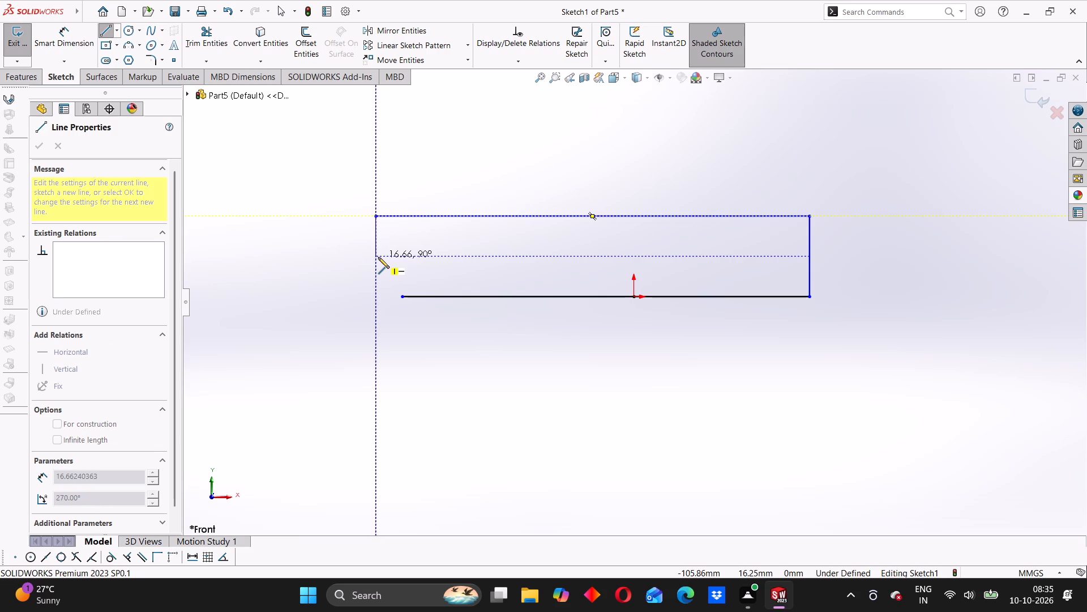
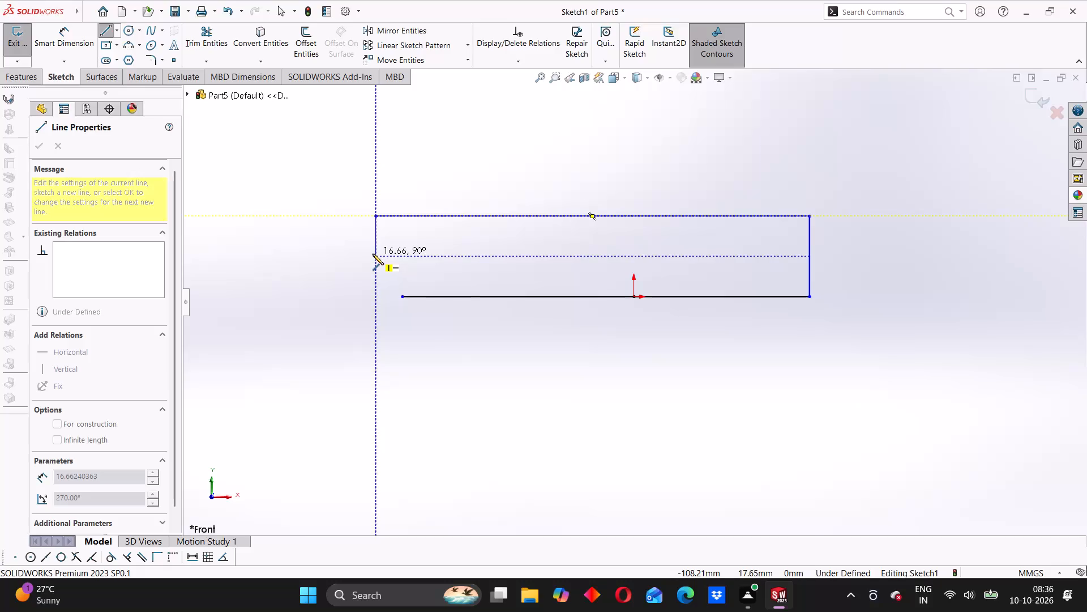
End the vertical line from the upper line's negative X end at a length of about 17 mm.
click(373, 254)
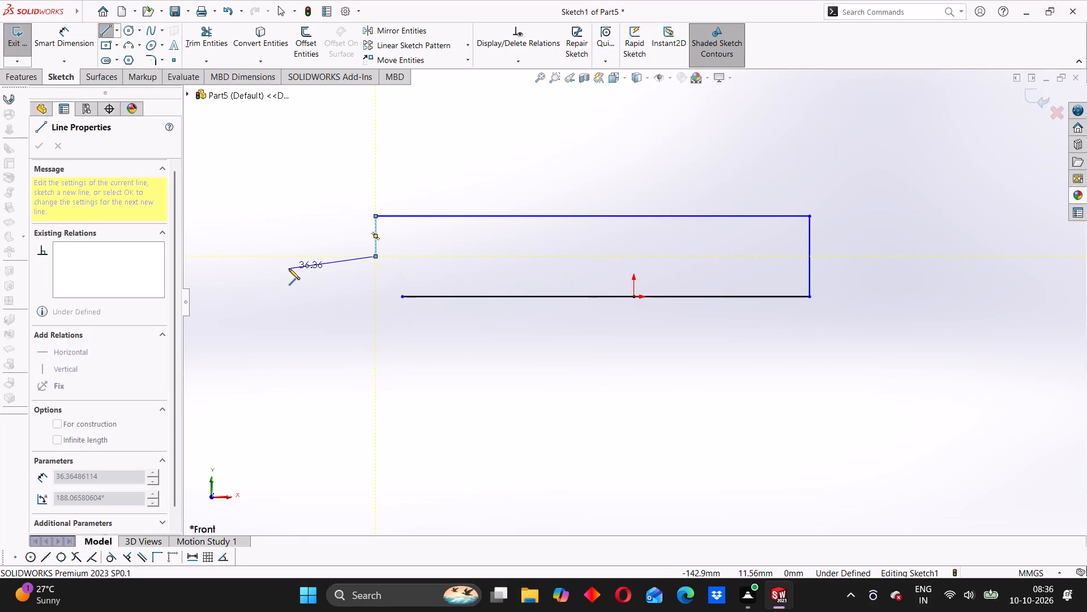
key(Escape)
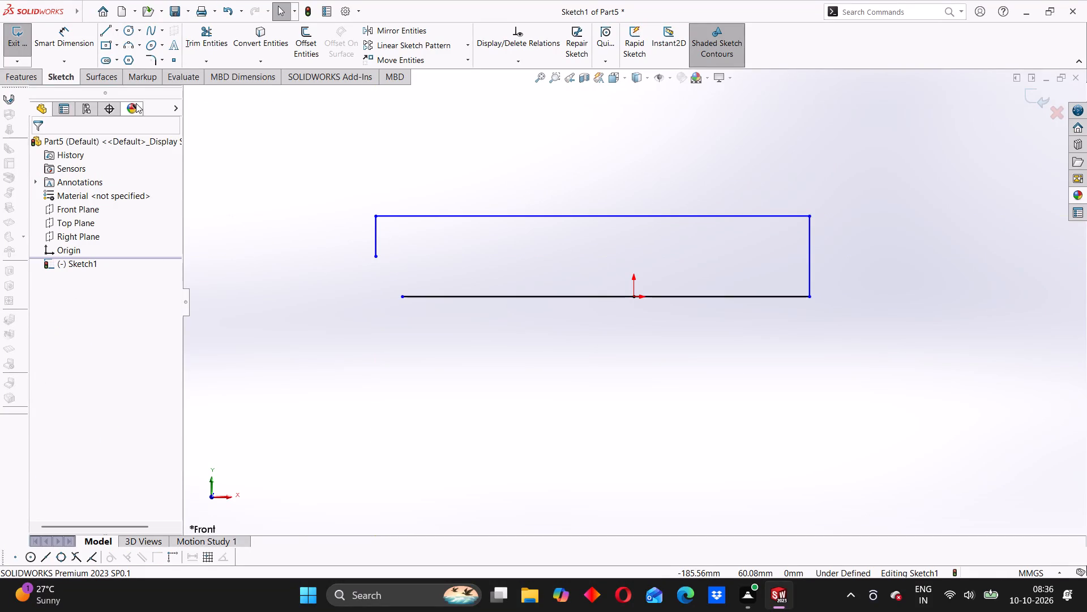
Draw a circle near the lower line's negative X end and dimension its diameter to 30 mm.
click(129, 31)
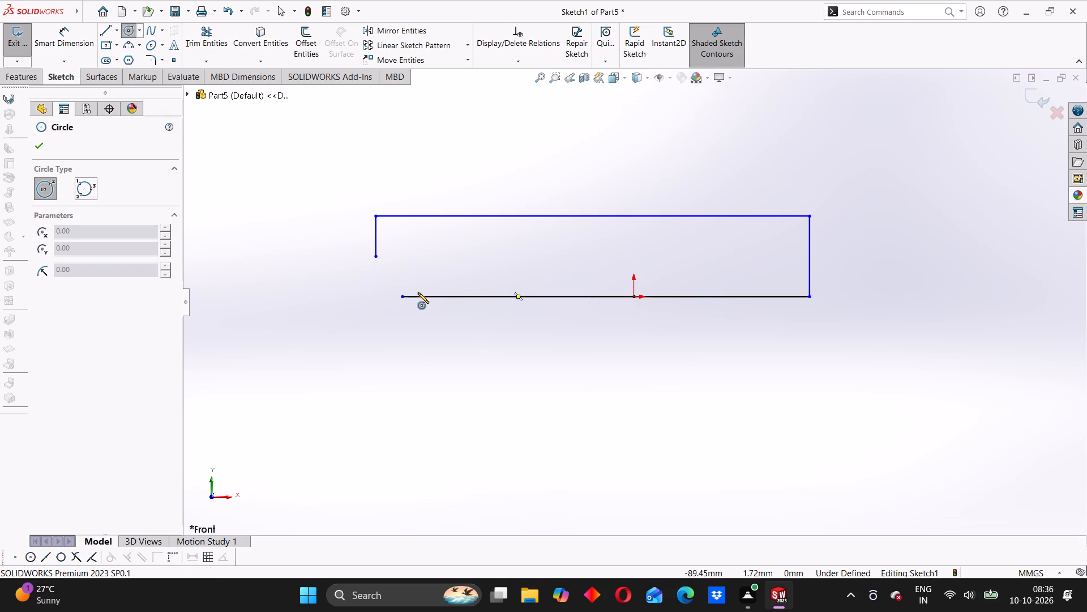
click(417, 292)
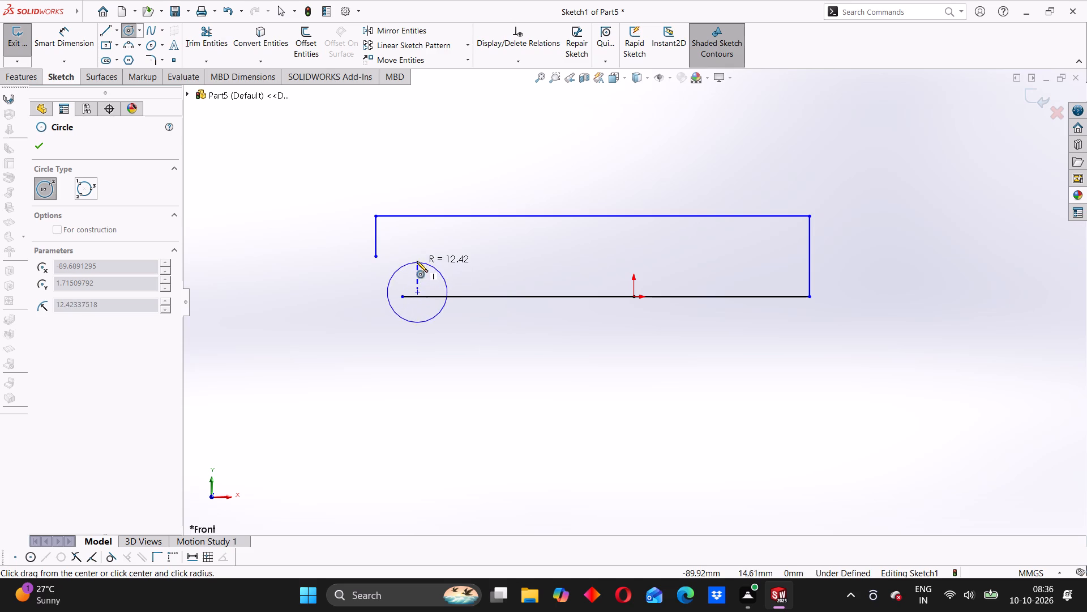
click(420, 247)
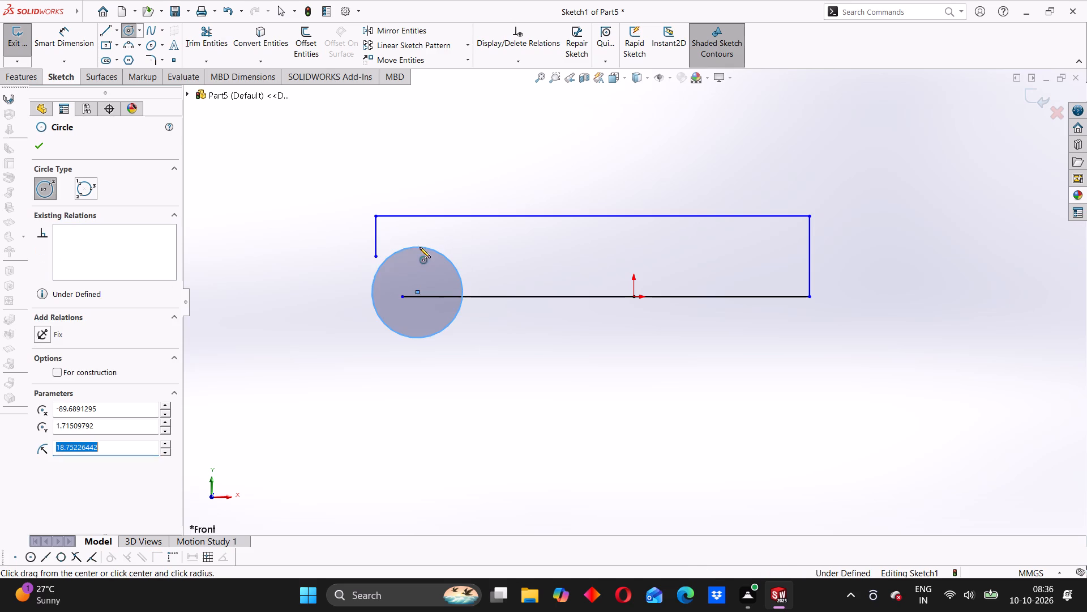
click(77, 35)
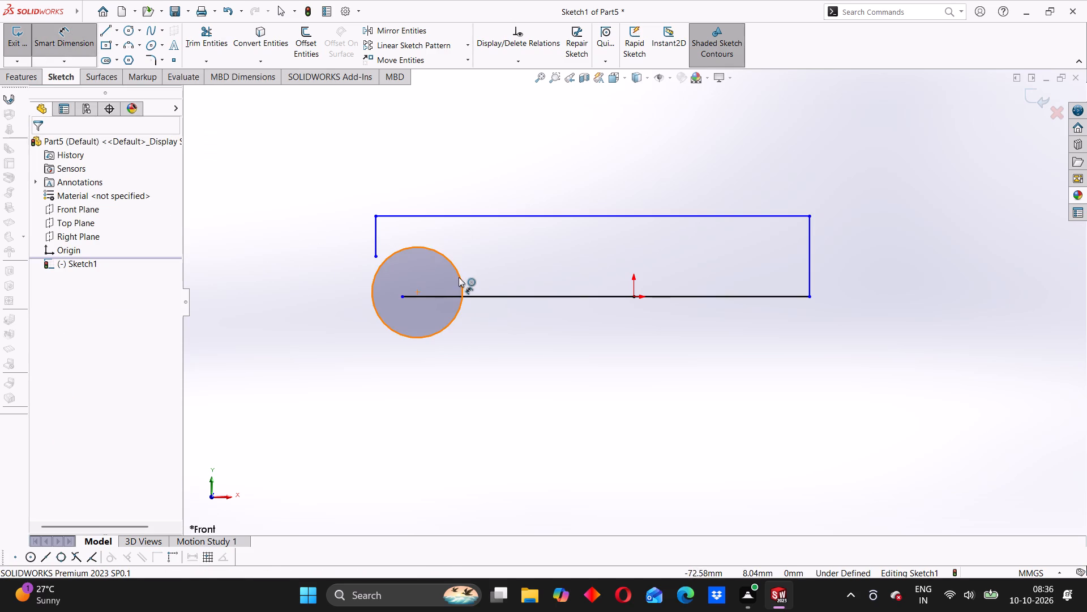
click(459, 277)
click(504, 264)
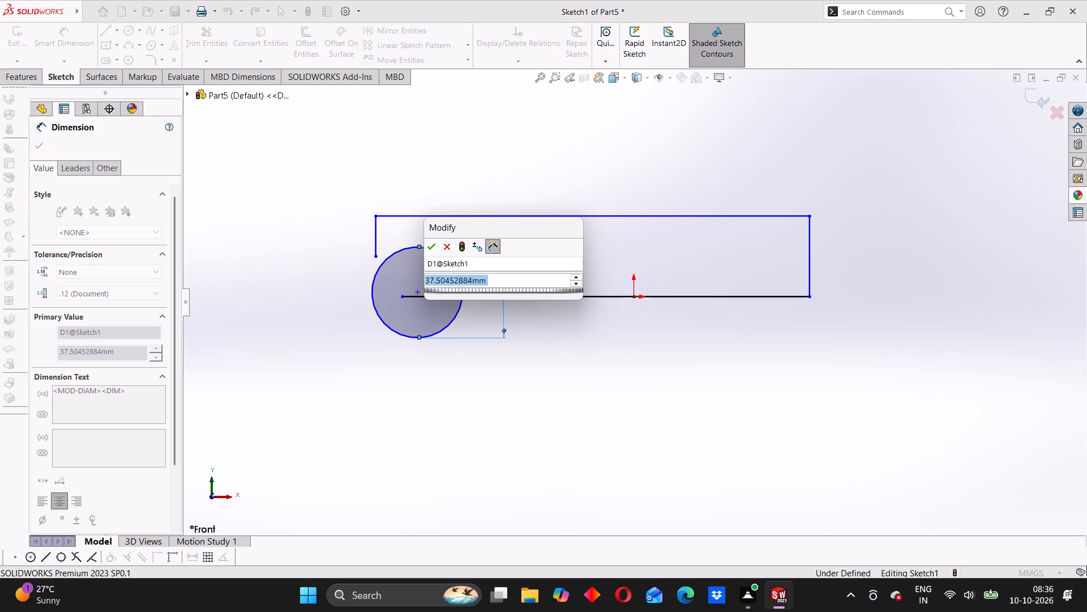
text(30)
key(Return)
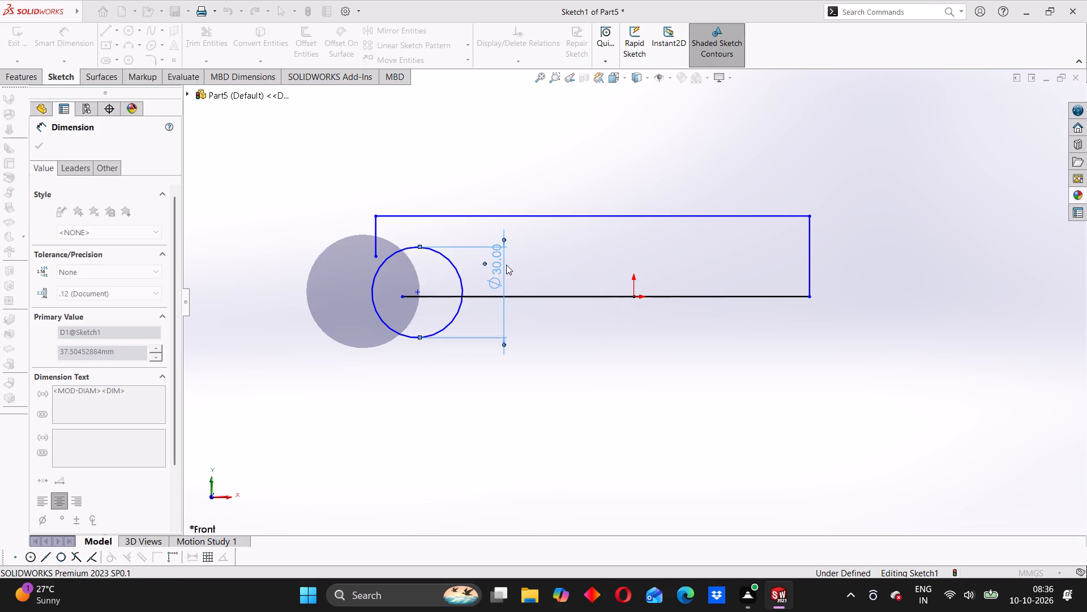
click(323, 342)
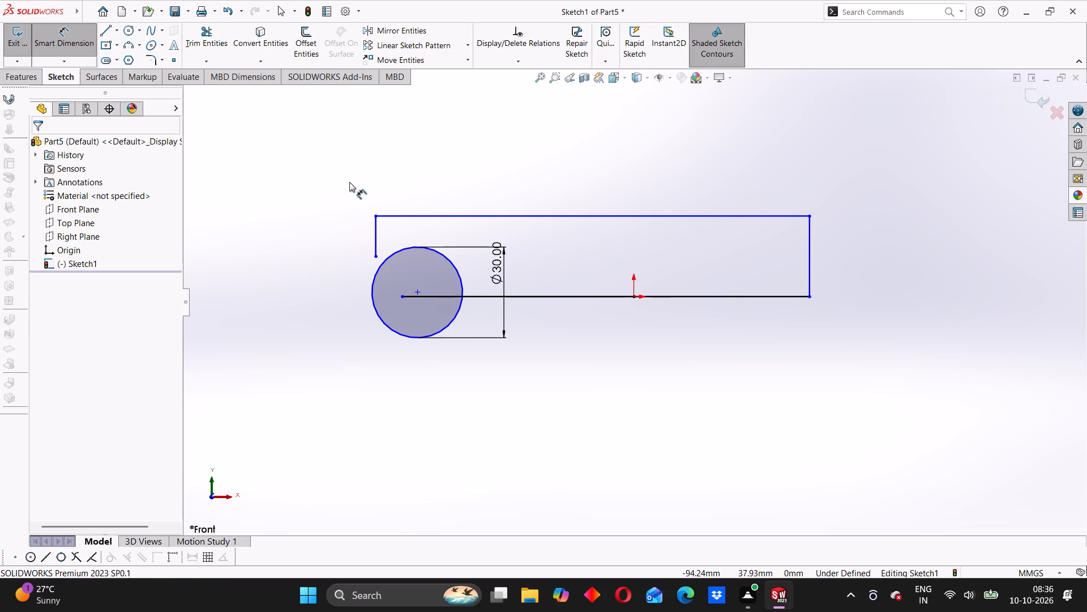
key(Escape)
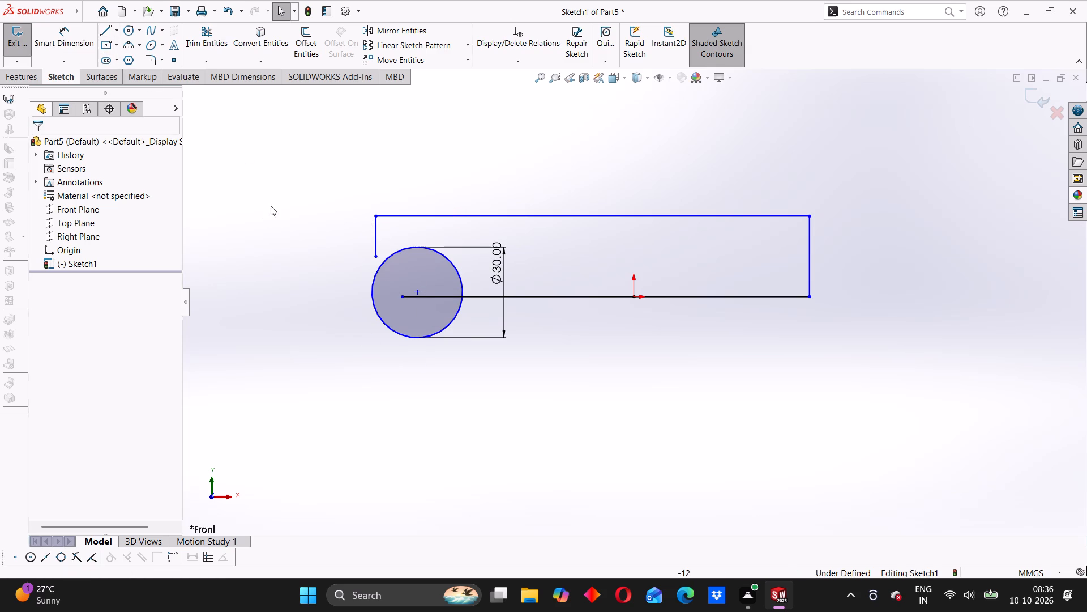
Replace the short vertical line with a line about 23 mm long from the upper line's free end to the circle.
click(375, 240)
key(Delete)
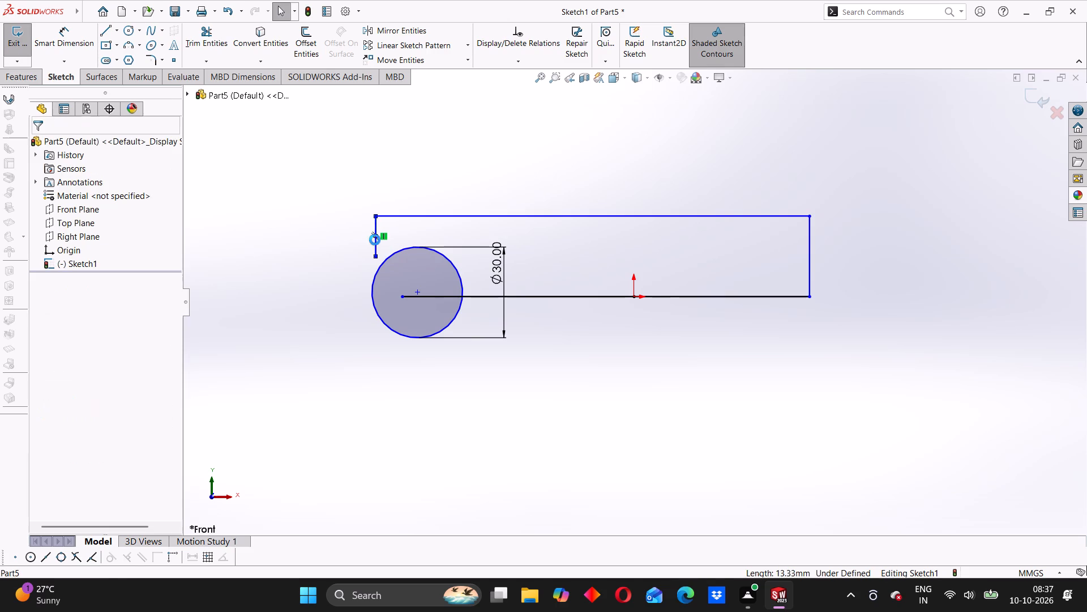
click(106, 33)
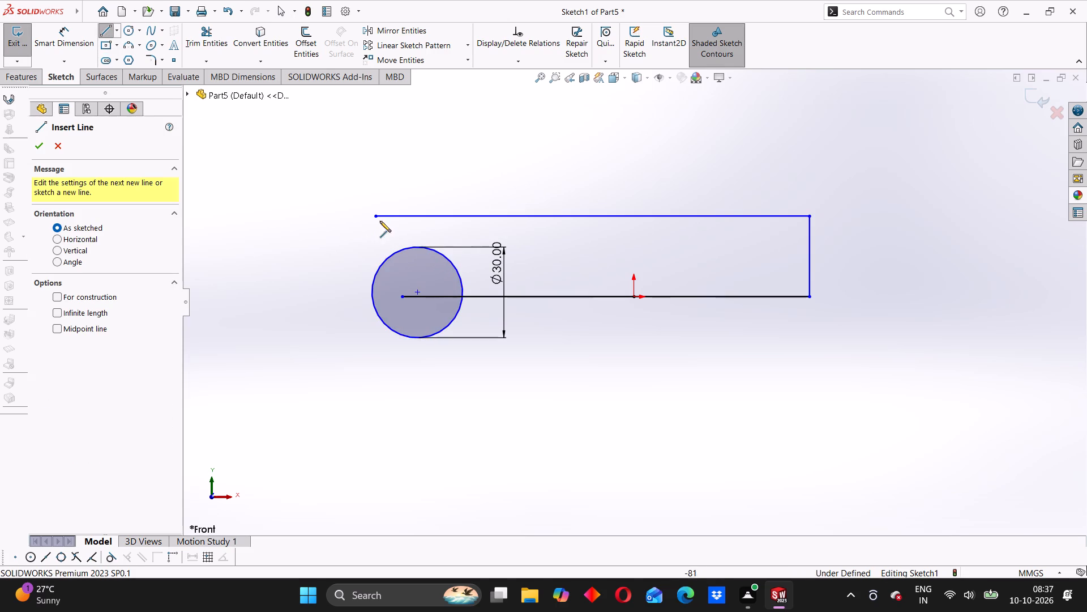
click(373, 216)
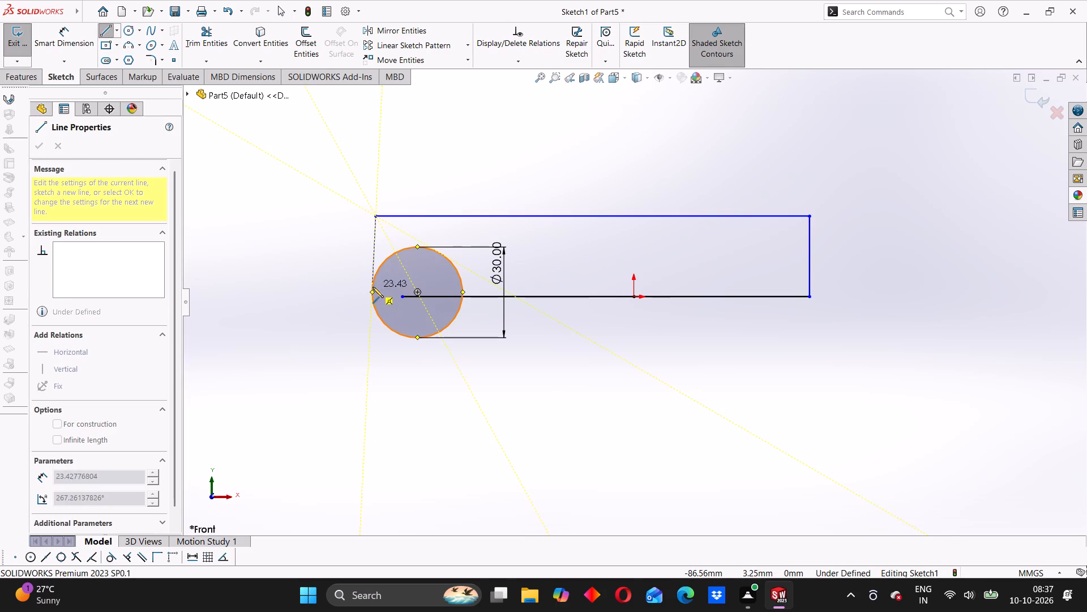
click(373, 286)
key(Escape)
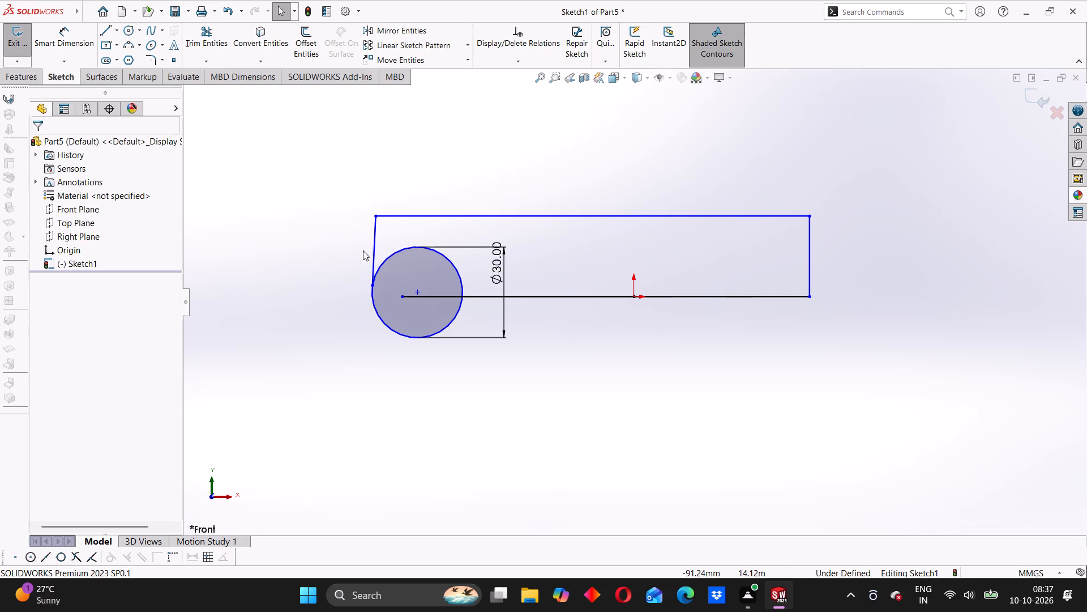
Apply a Tangent relation between the new short line and the circle.
click(372, 243)
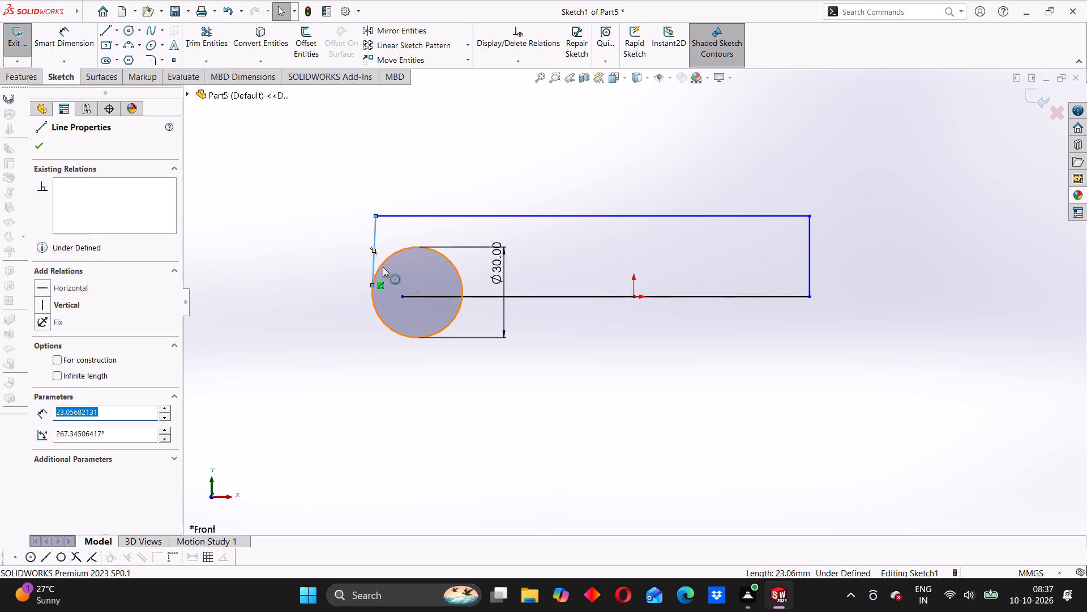
ctrl+click(385, 262)
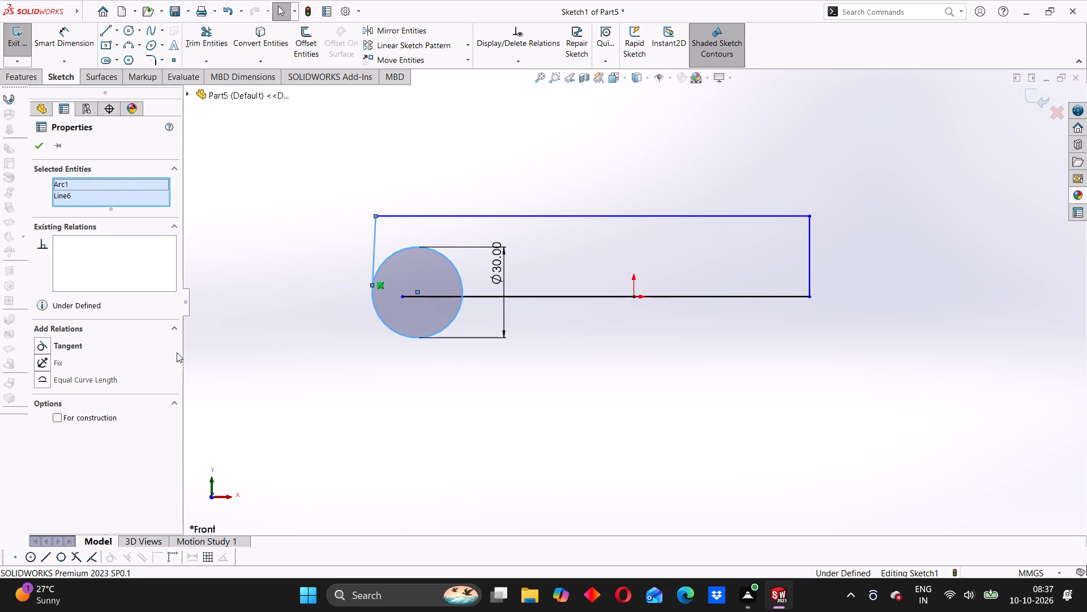
click(44, 348)
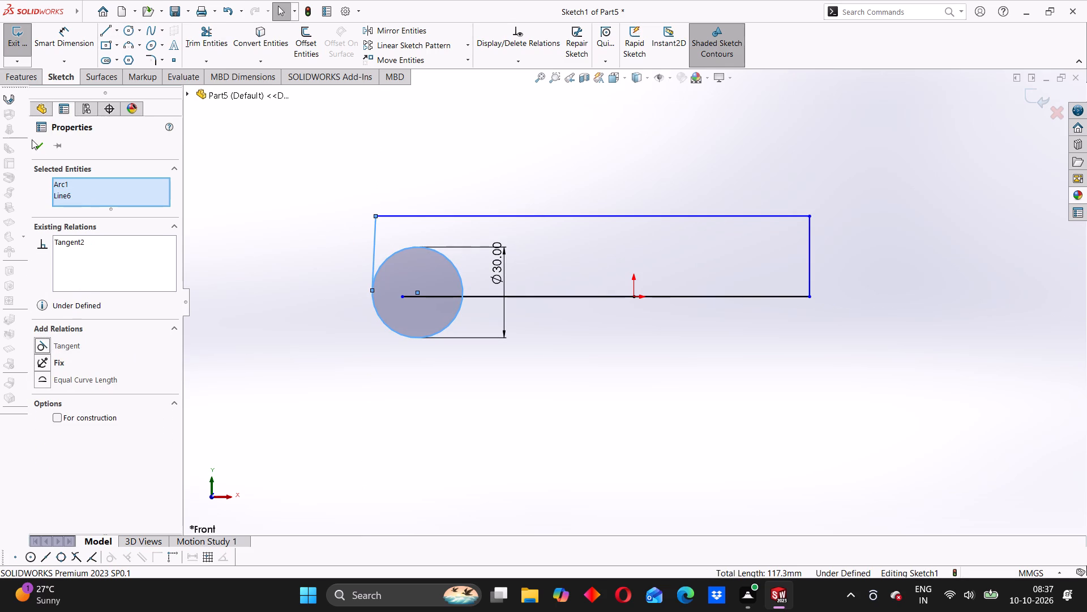
click(33, 147)
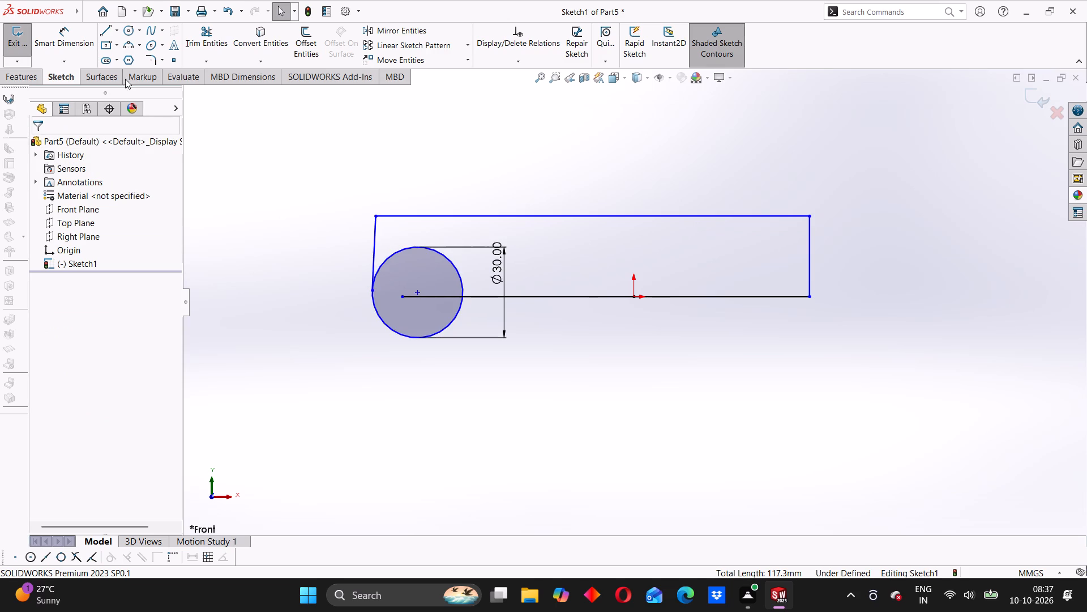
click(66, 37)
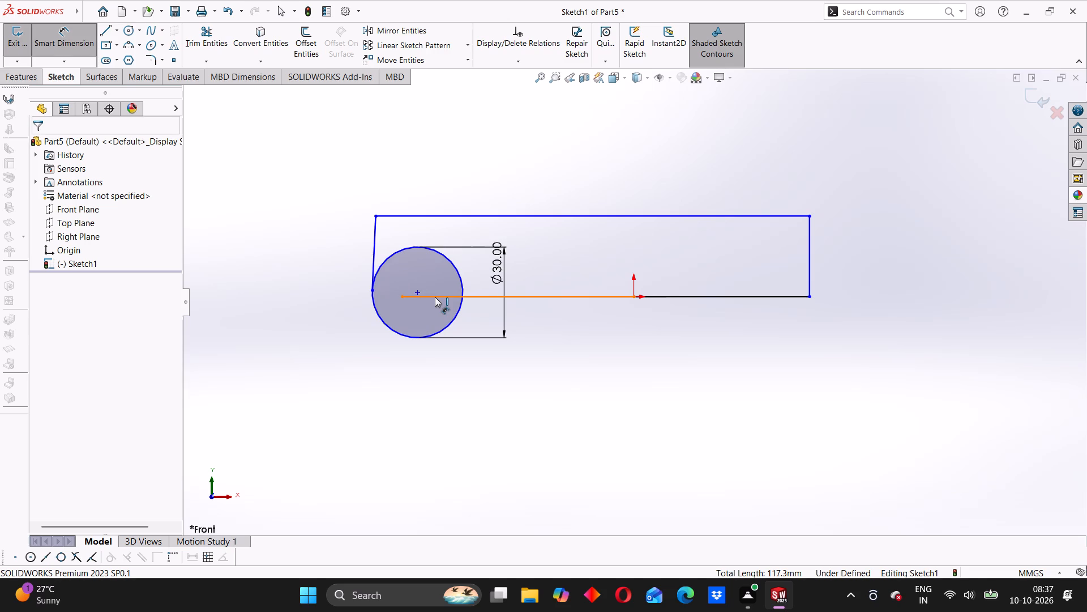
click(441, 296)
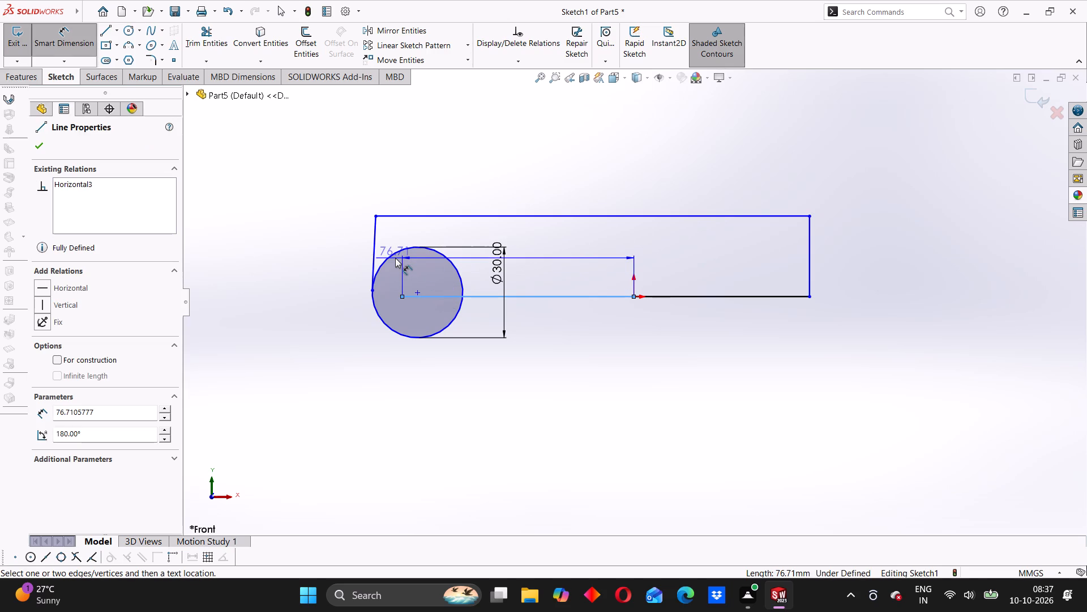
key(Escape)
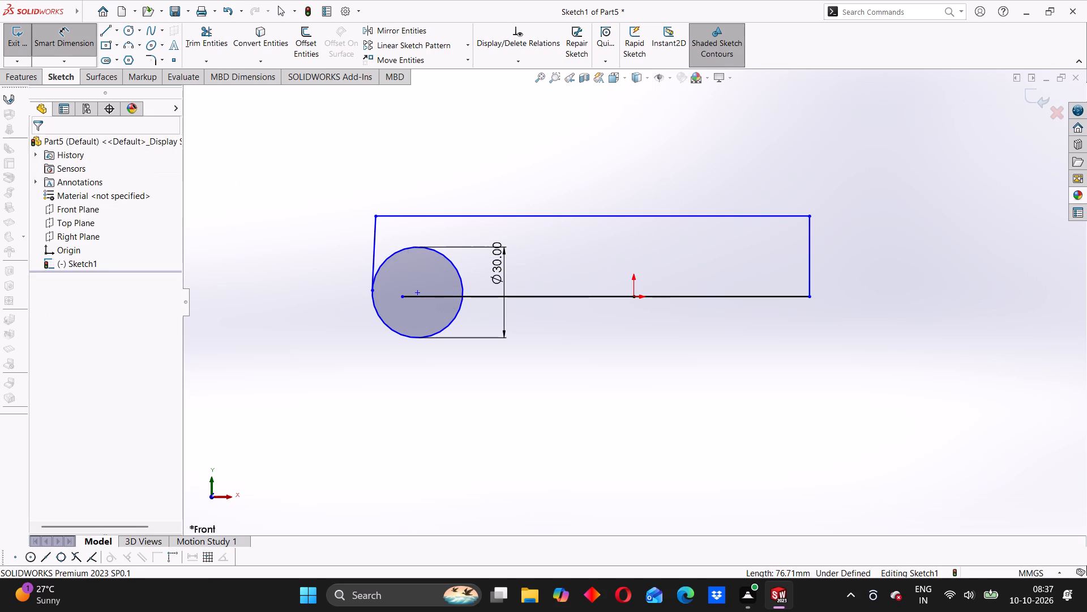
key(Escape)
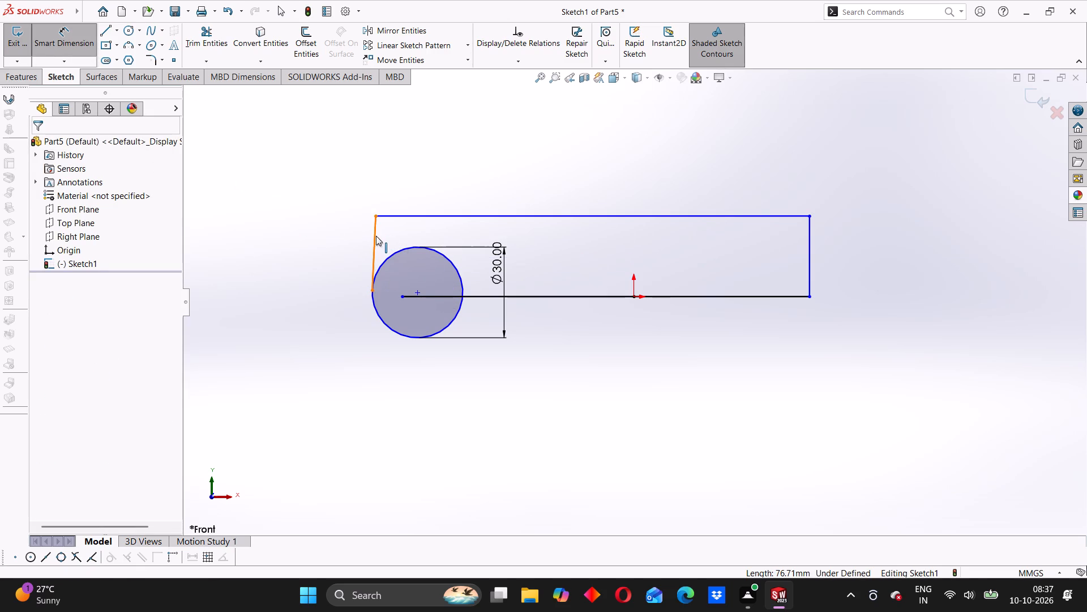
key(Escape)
Apply a Vertical relation to the short line that is tangent to the circle.
click(374, 239)
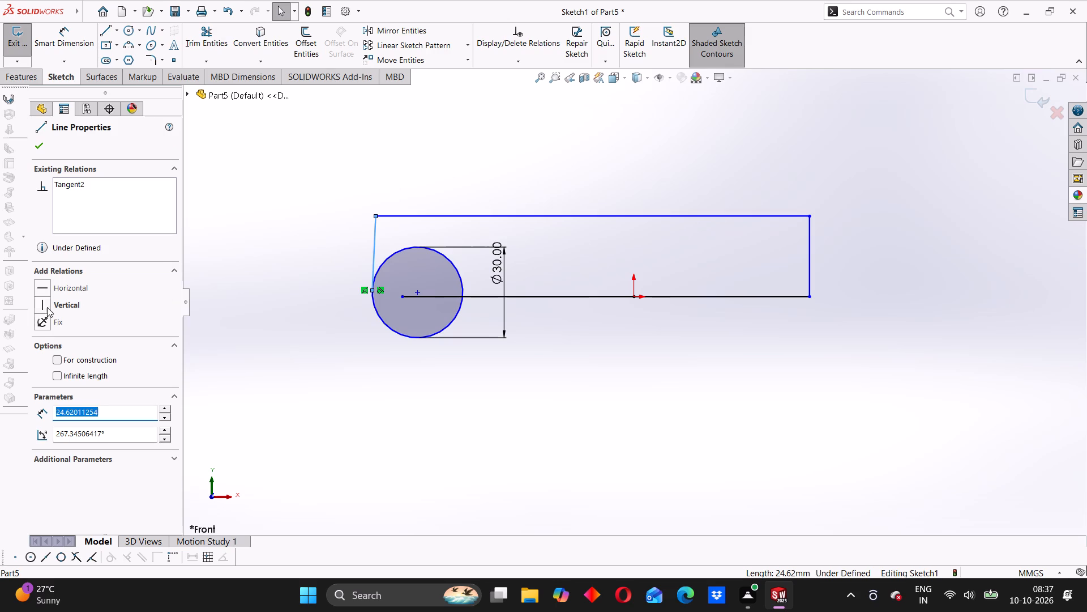
click(46, 304)
key(Escape)
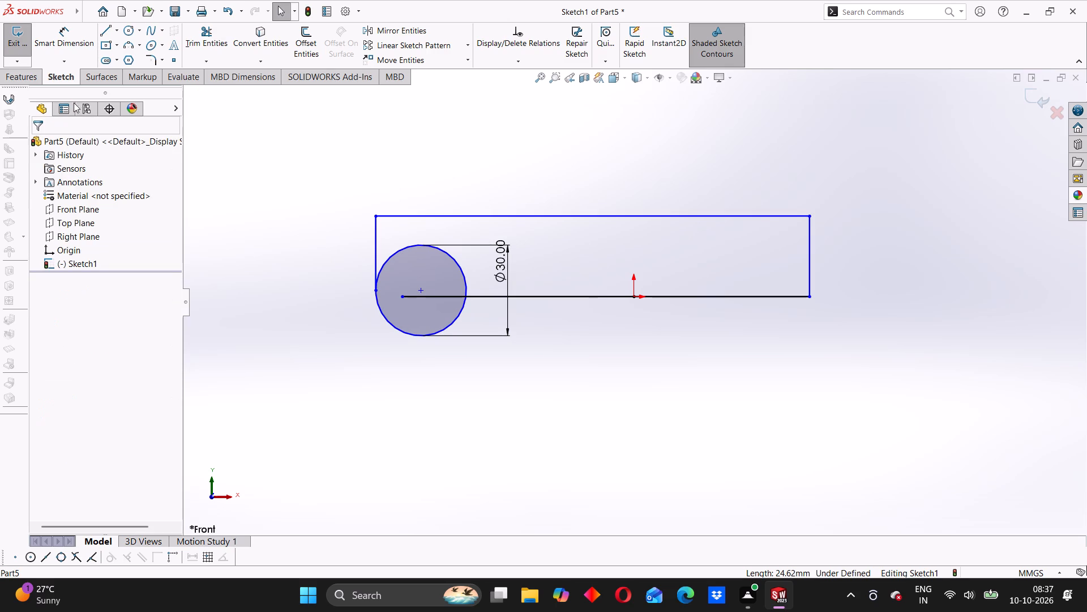
Dimension the horizontal distance between the two vertical end lines of the profile to 150 mm.
click(66, 45)
click(376, 244)
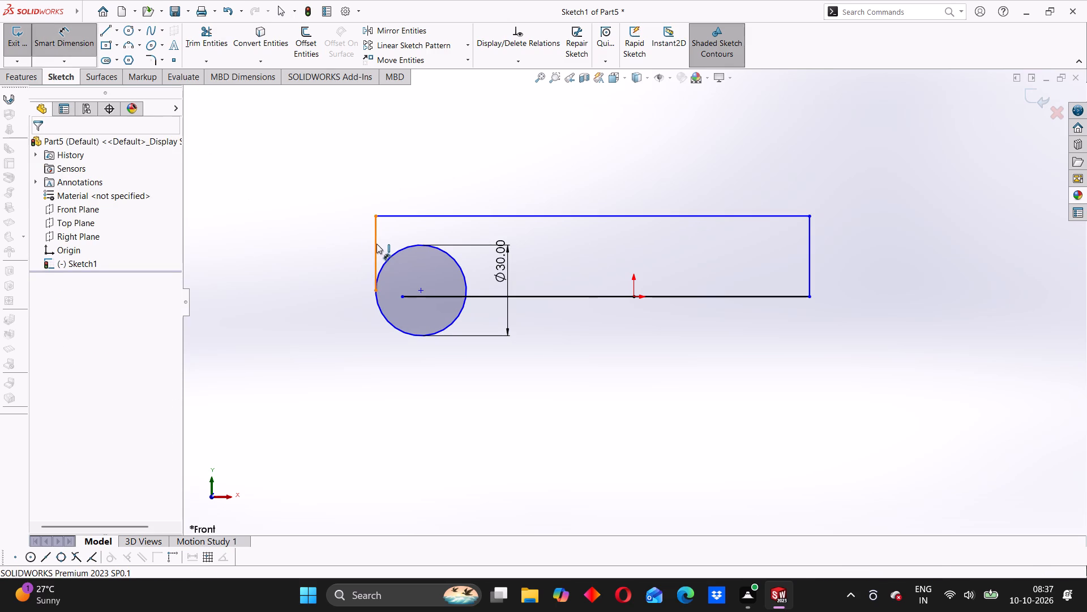
click(807, 251)
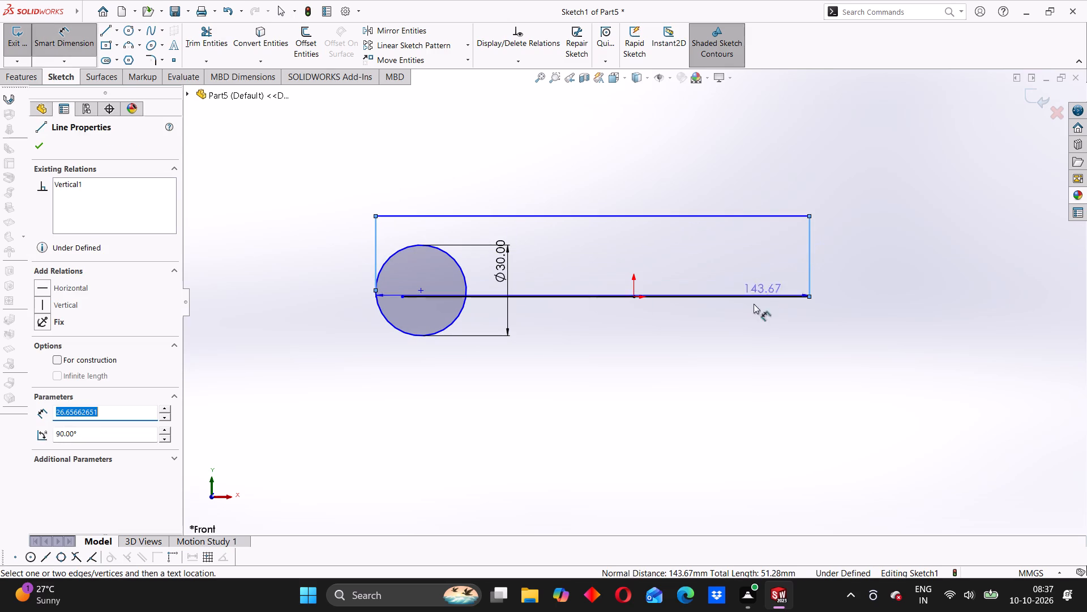
click(716, 347)
text(150)
key(Return)
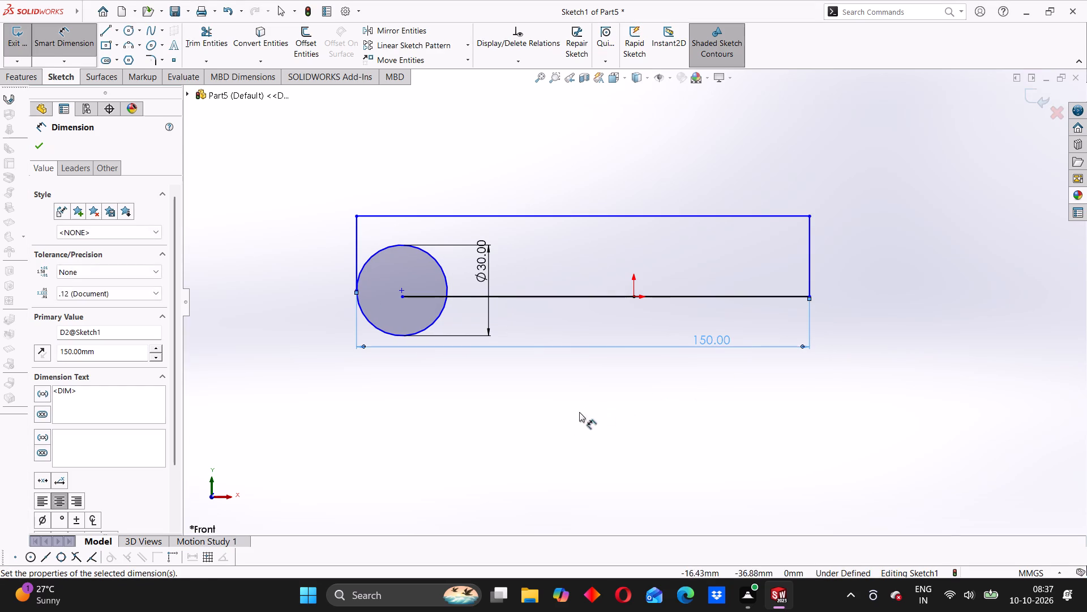
click(519, 430)
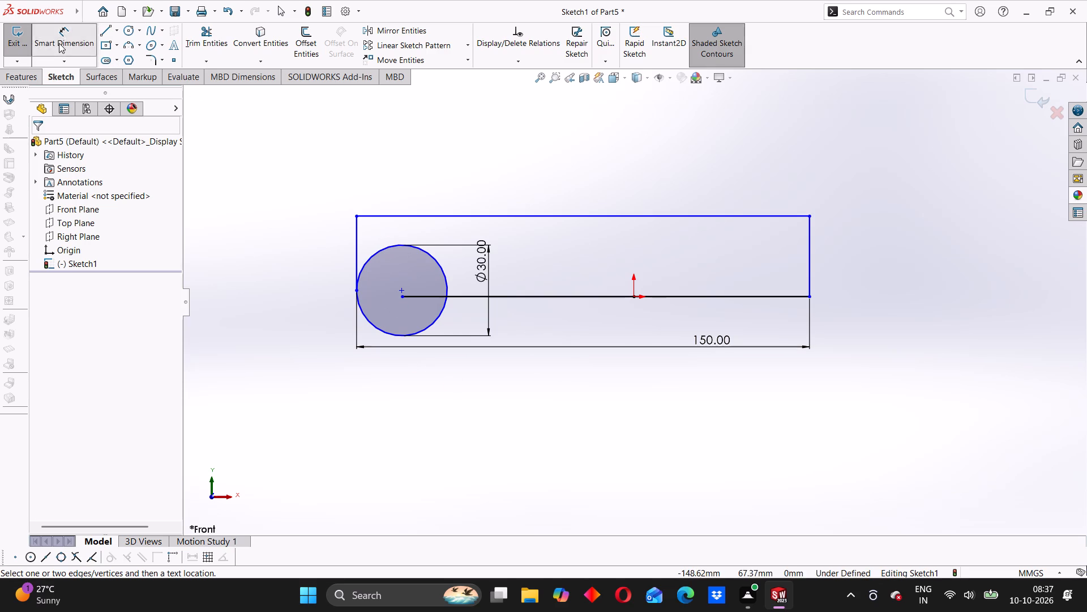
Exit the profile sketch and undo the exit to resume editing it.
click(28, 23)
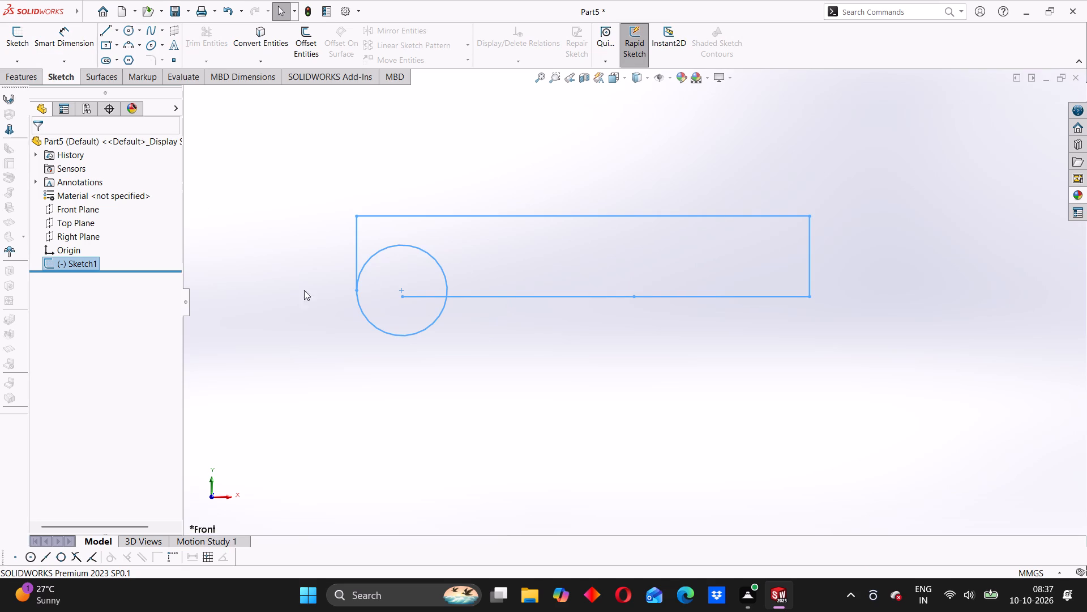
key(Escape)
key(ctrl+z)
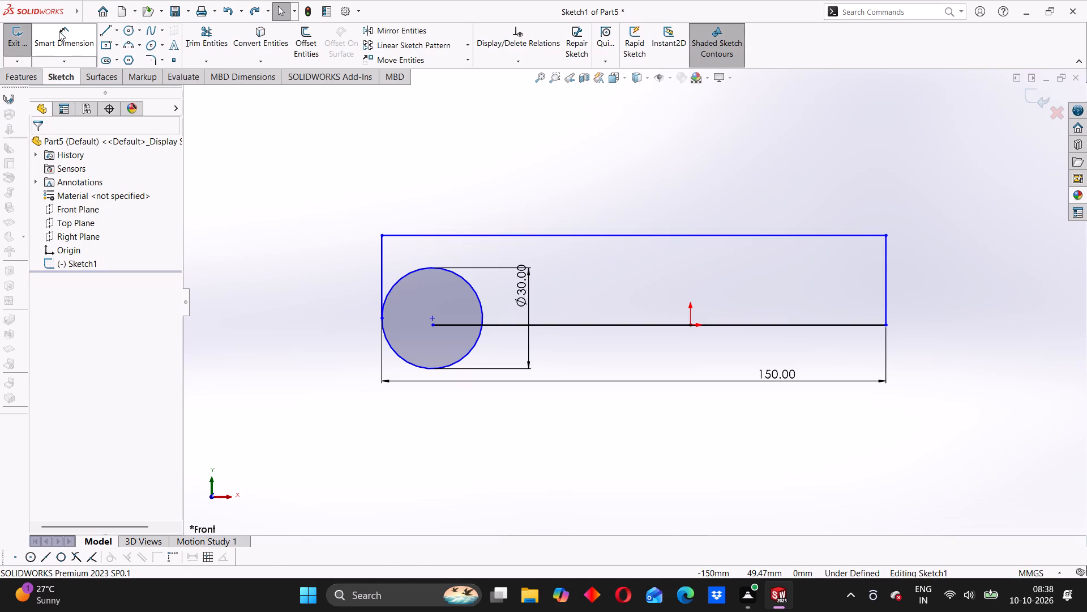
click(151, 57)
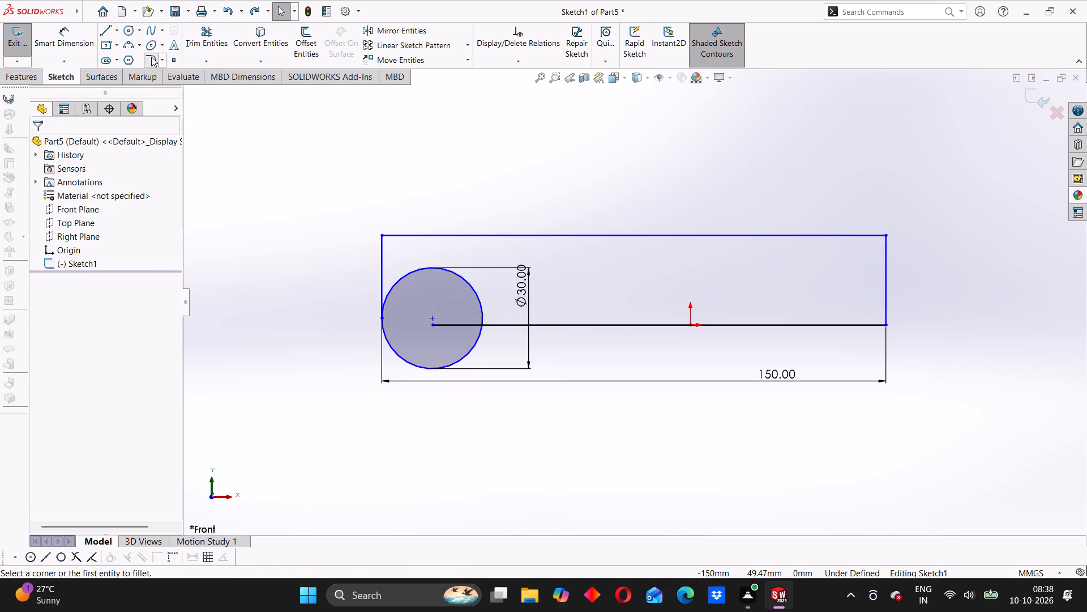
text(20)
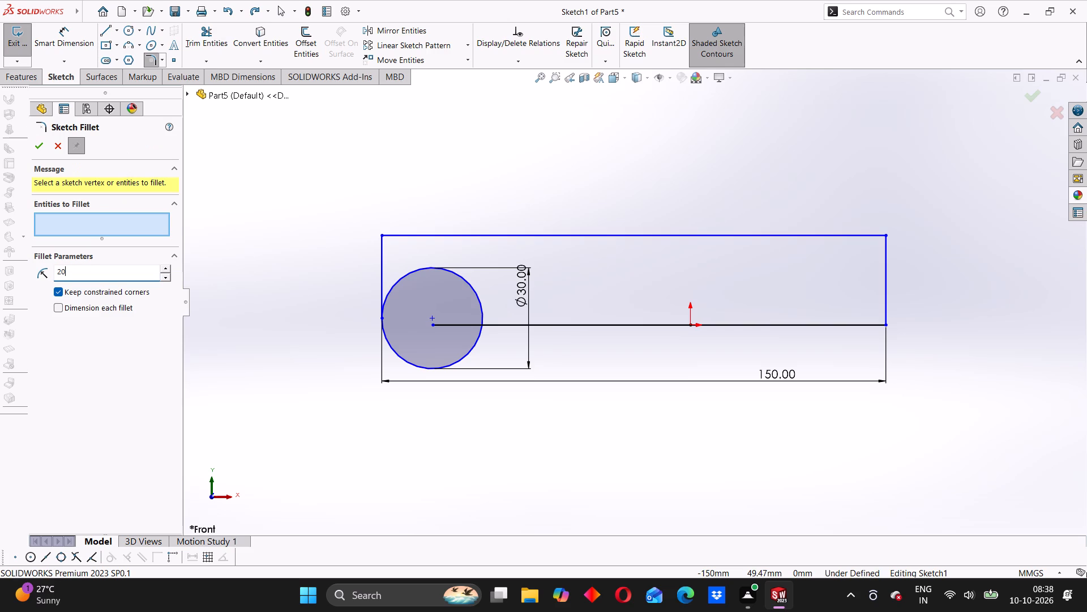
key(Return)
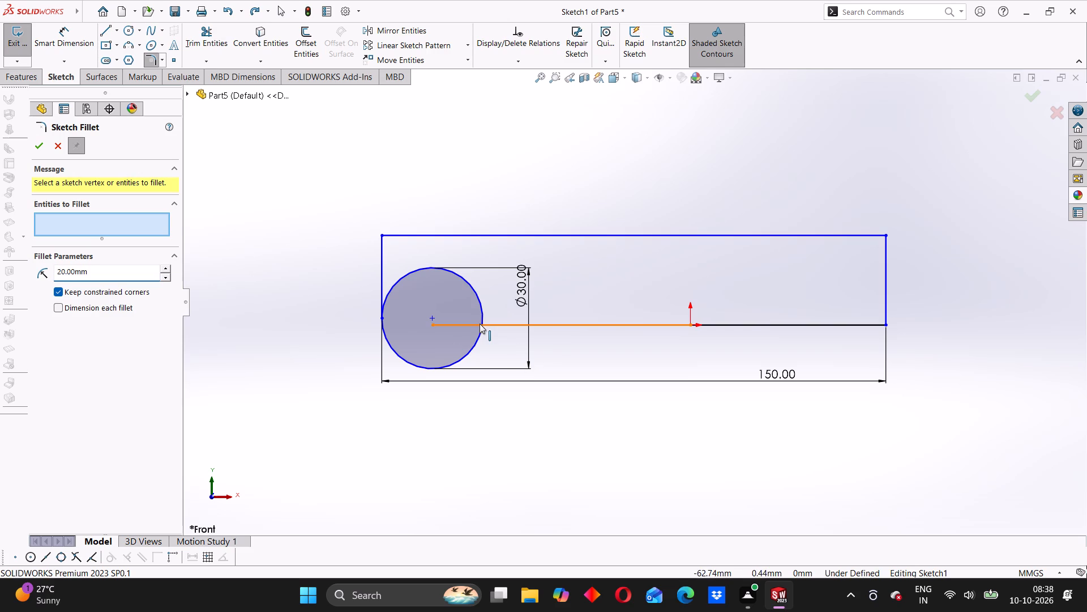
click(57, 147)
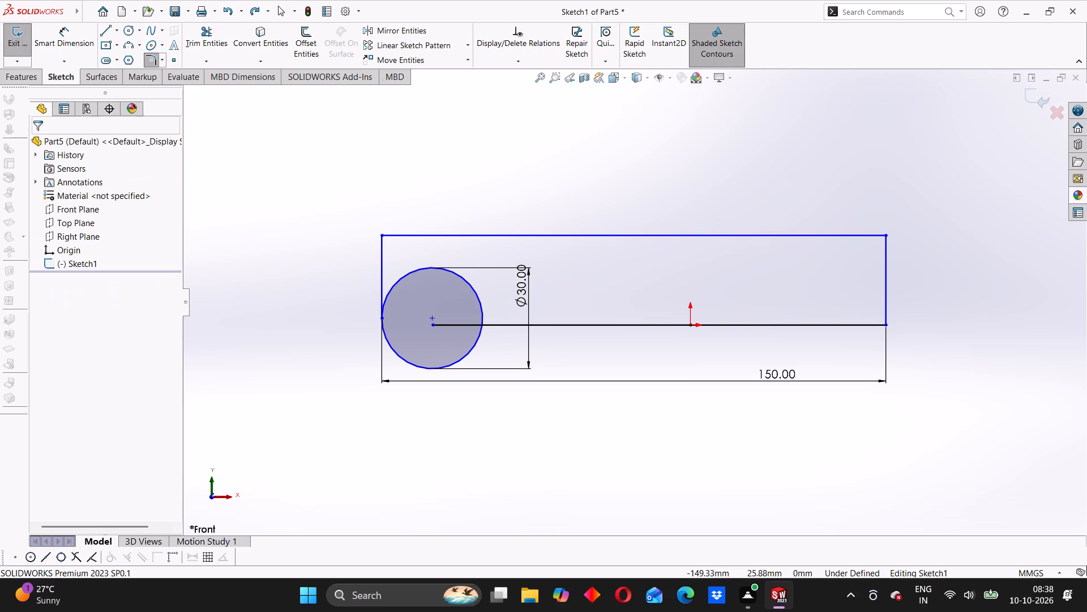
Trim away the circle's upper arc and the bottom line segment inside the circle.
click(185, 40)
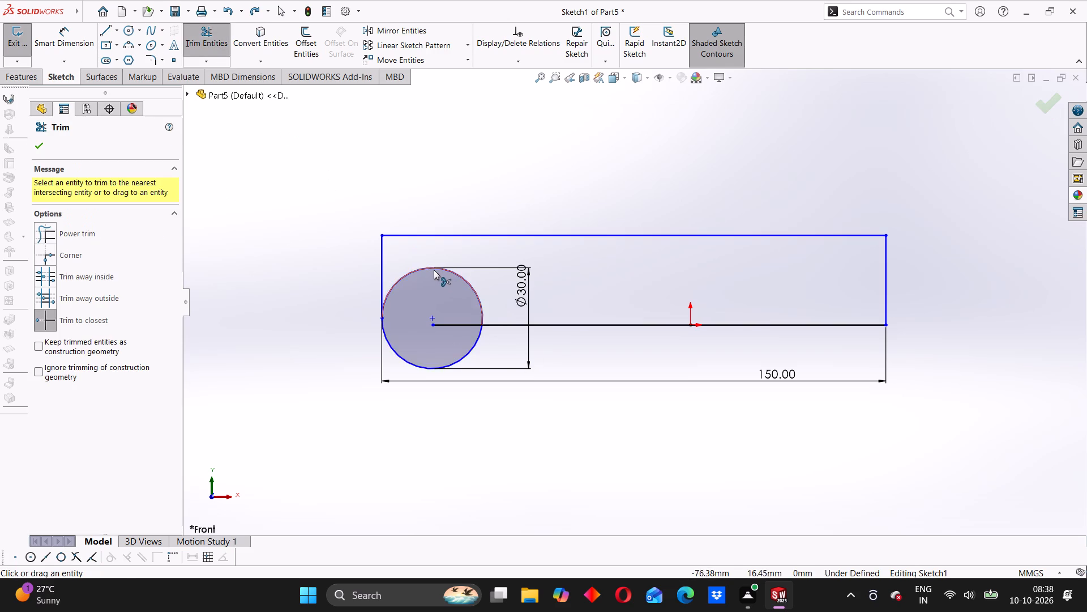
click(434, 270)
click(457, 325)
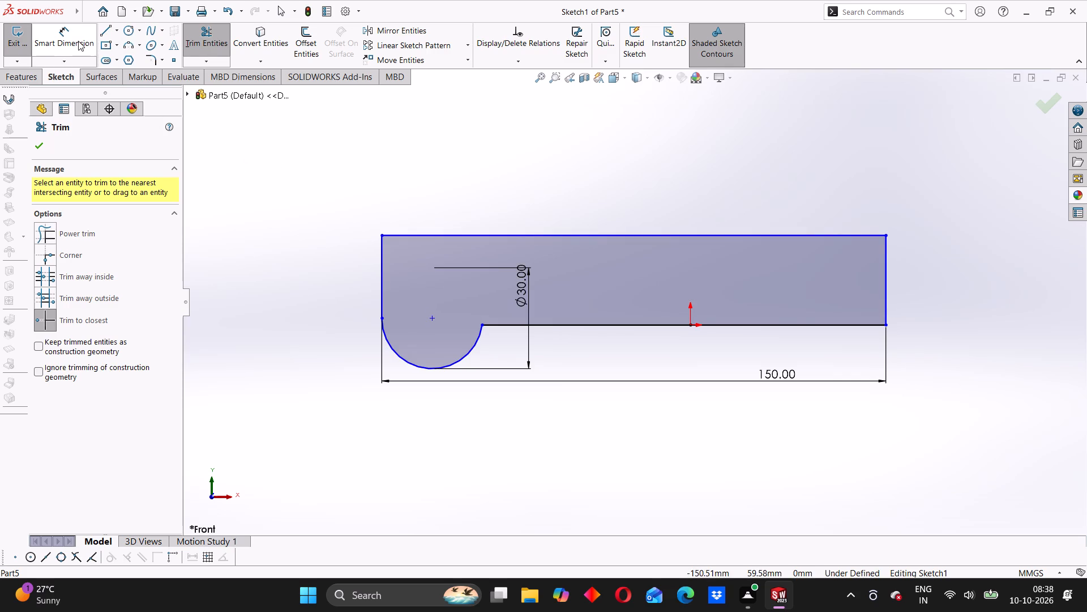
Apply a 20 mm sketch fillet at the corner where the remaining circle arc meets the bottom line.
click(147, 64)
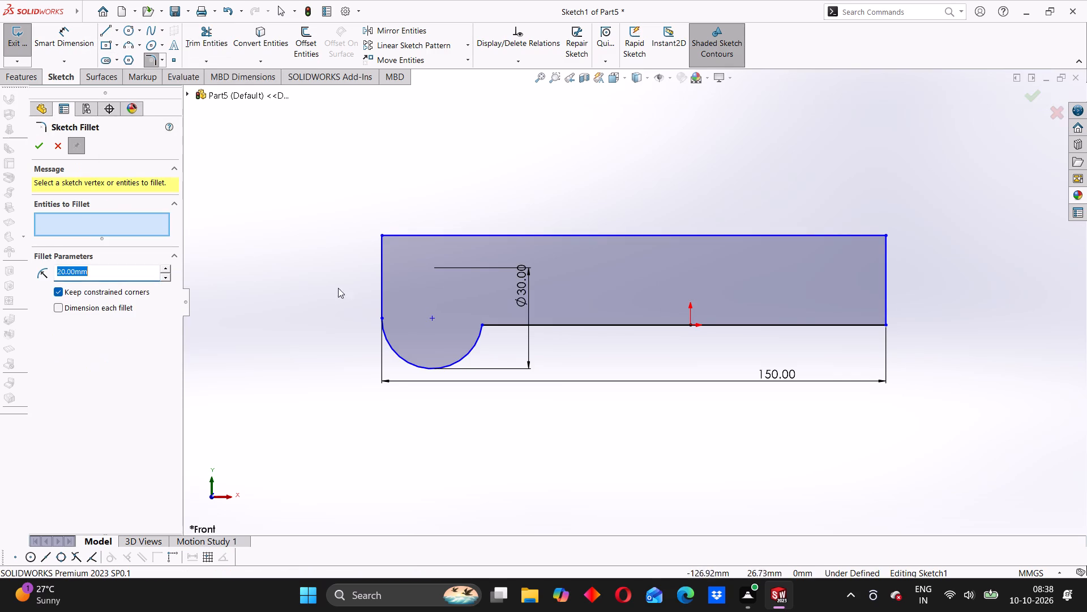
click(481, 324)
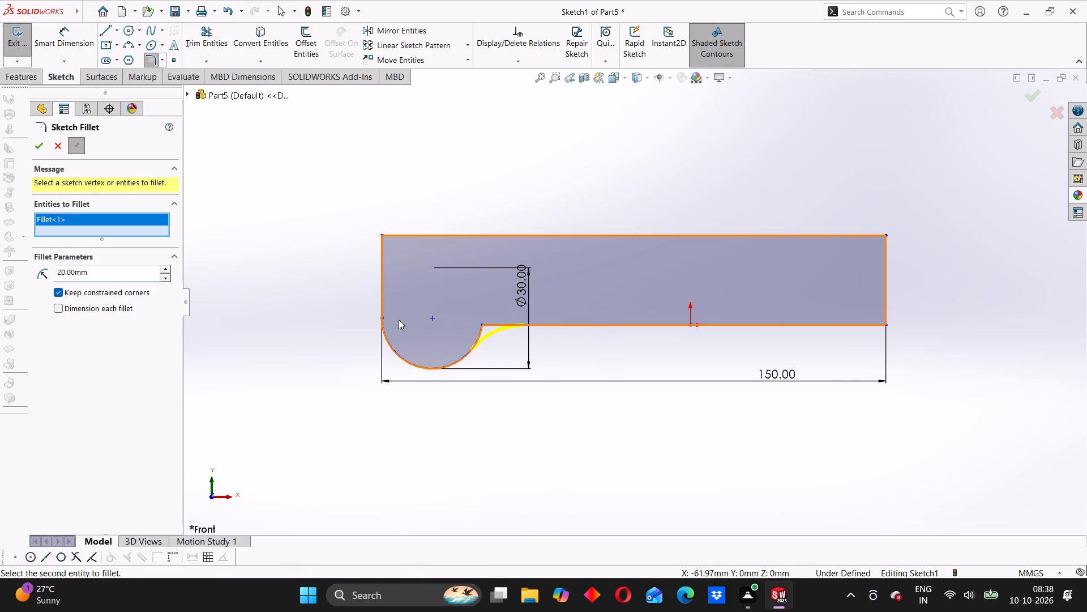
click(43, 144)
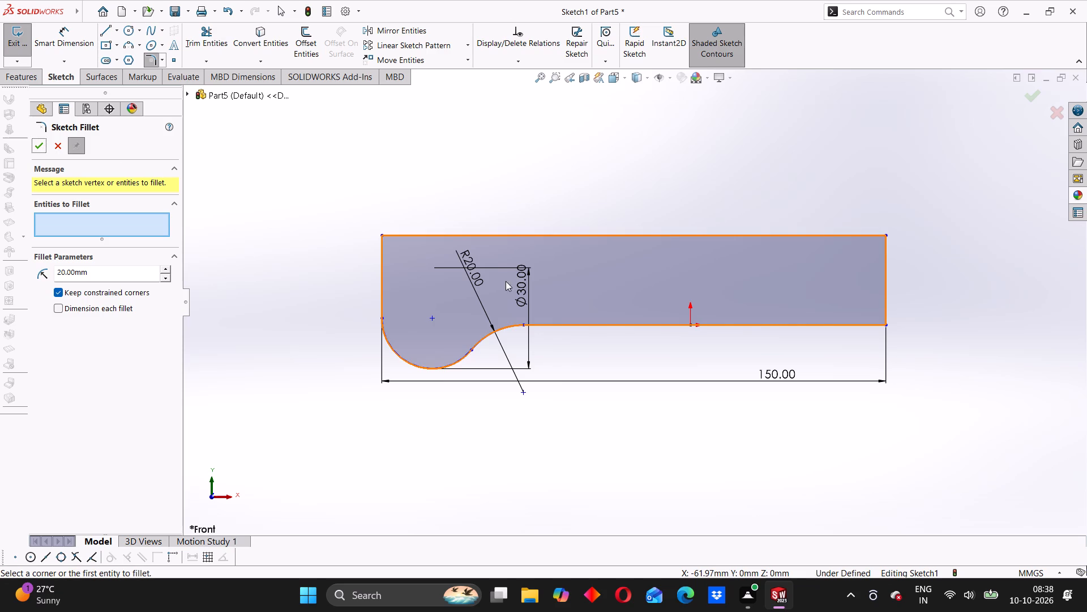
scroll(676, 321, up, 3)
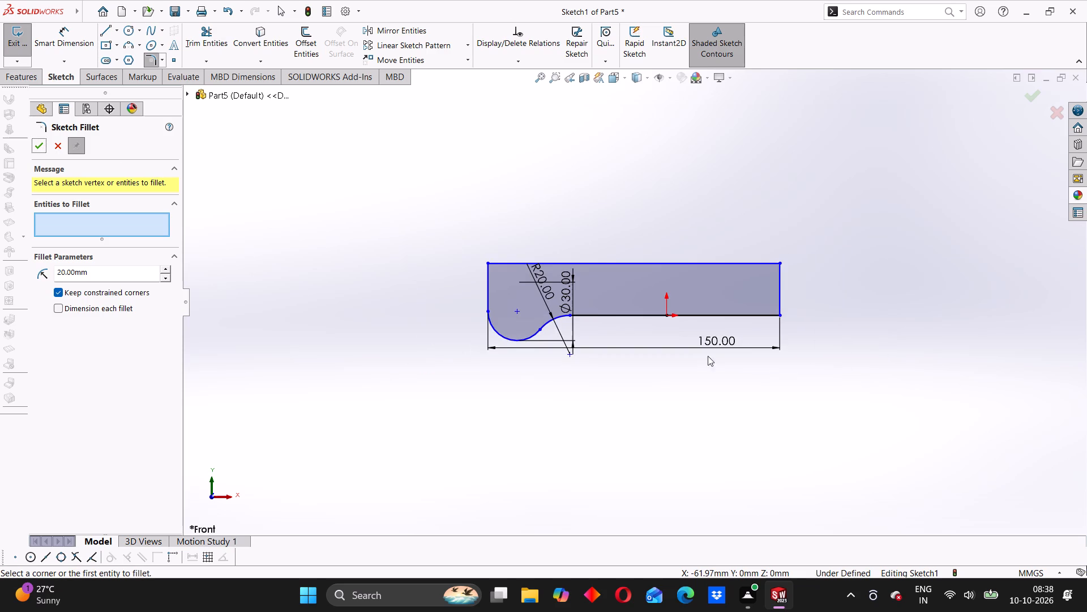
middle_drag(727, 370, 722, 394)
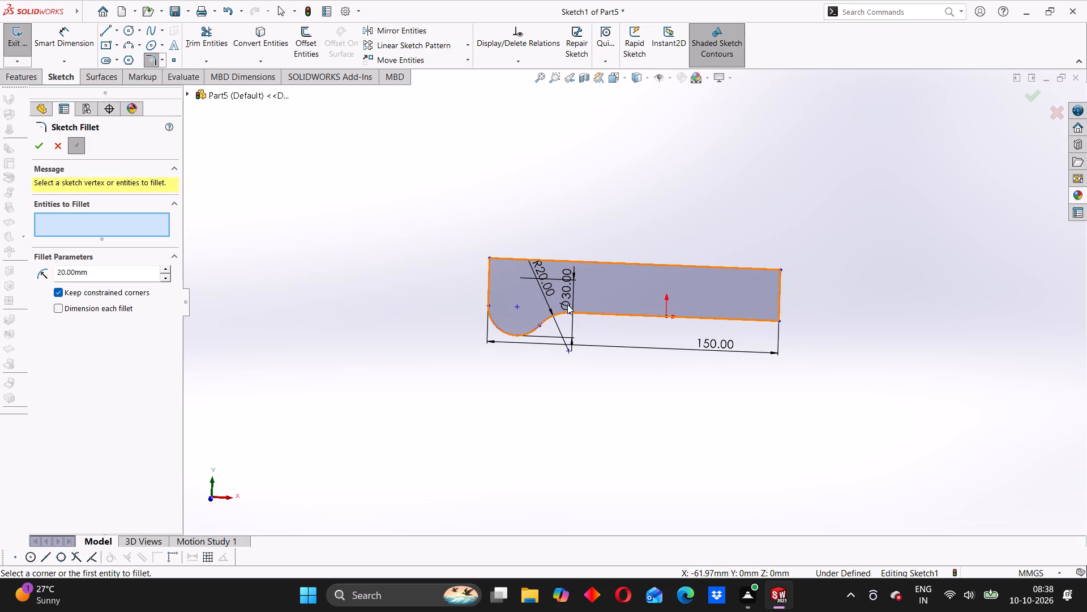
middle_drag(565, 304, 601, 317)
middle_drag(600, 317, 543, 304)
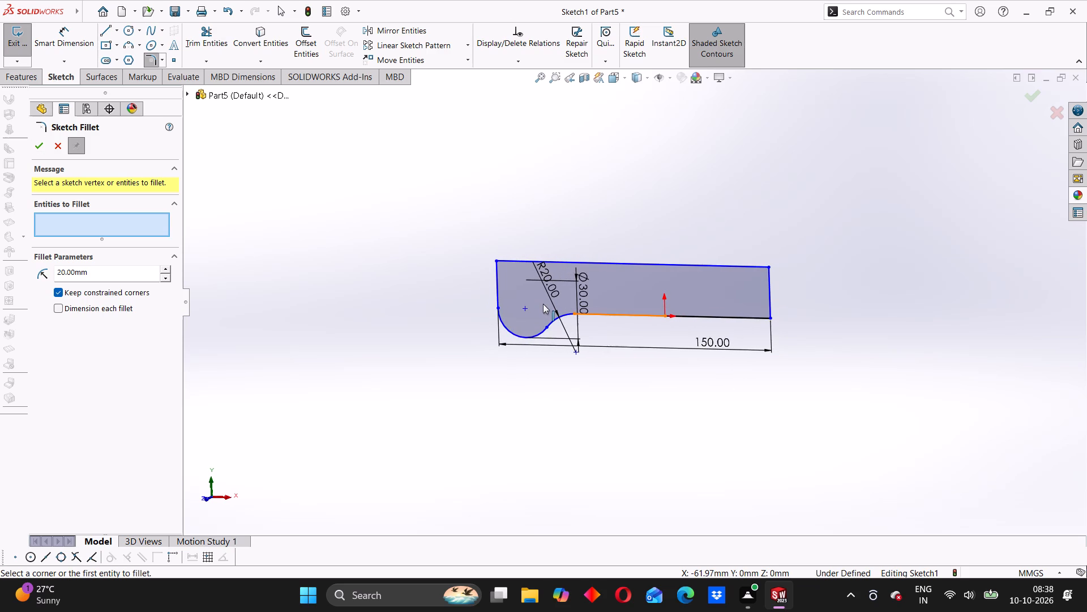
middle_drag(543, 304, 544, 278)
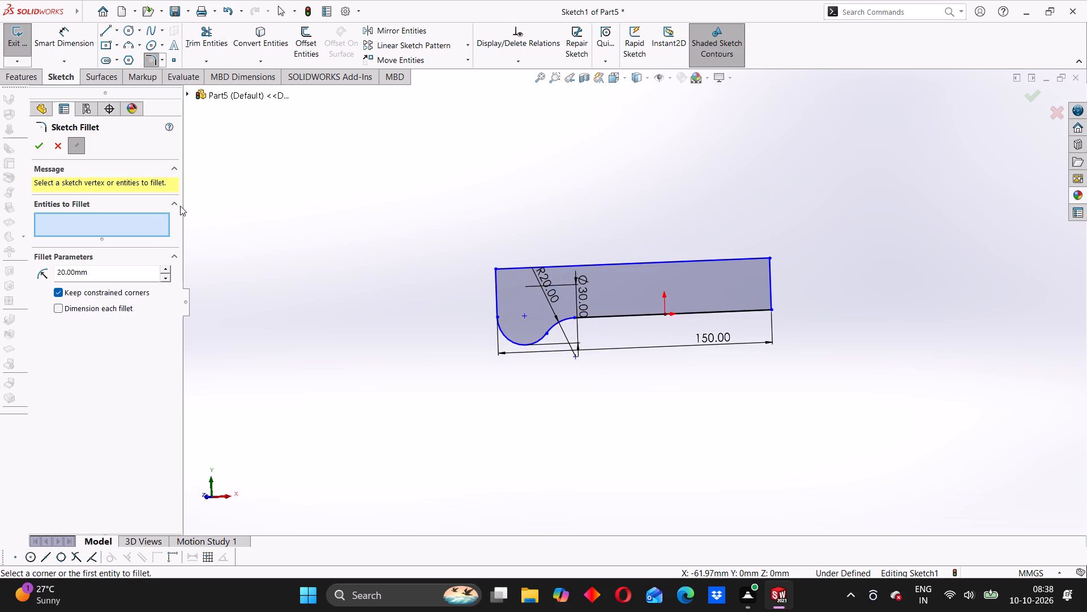
click(62, 148)
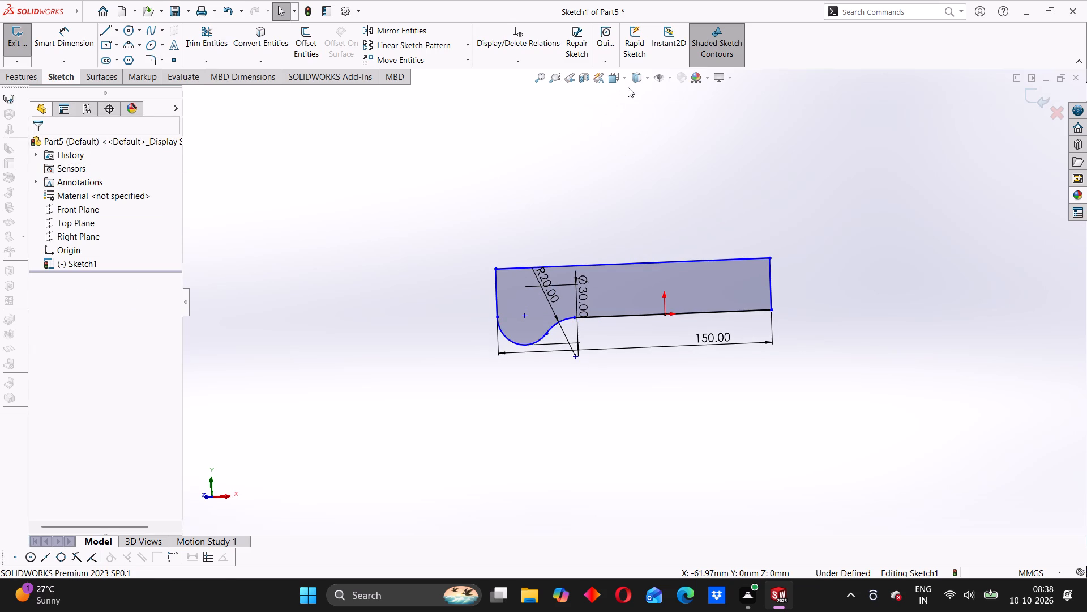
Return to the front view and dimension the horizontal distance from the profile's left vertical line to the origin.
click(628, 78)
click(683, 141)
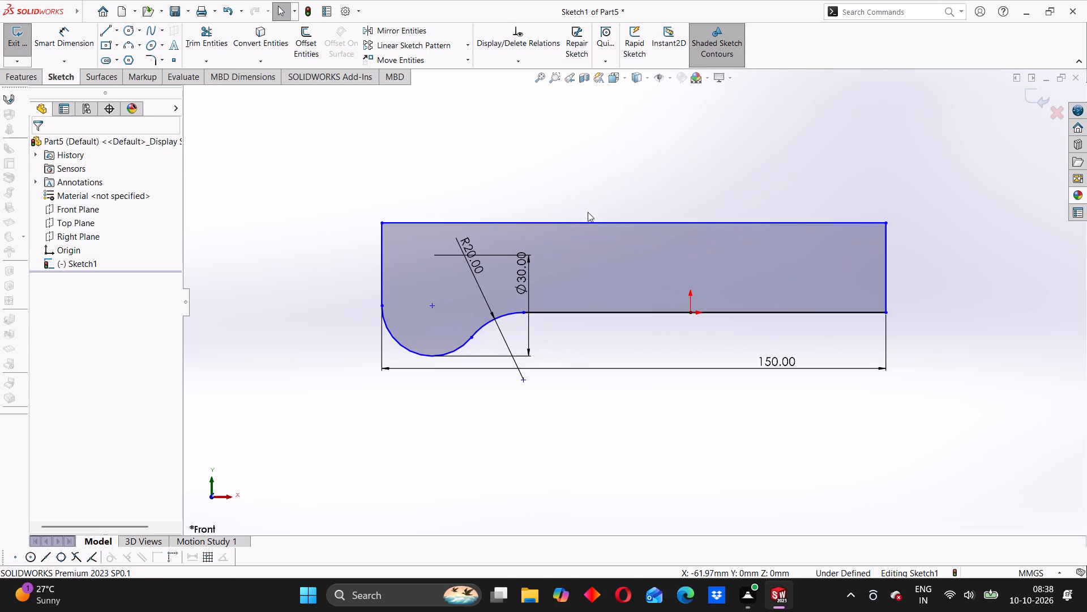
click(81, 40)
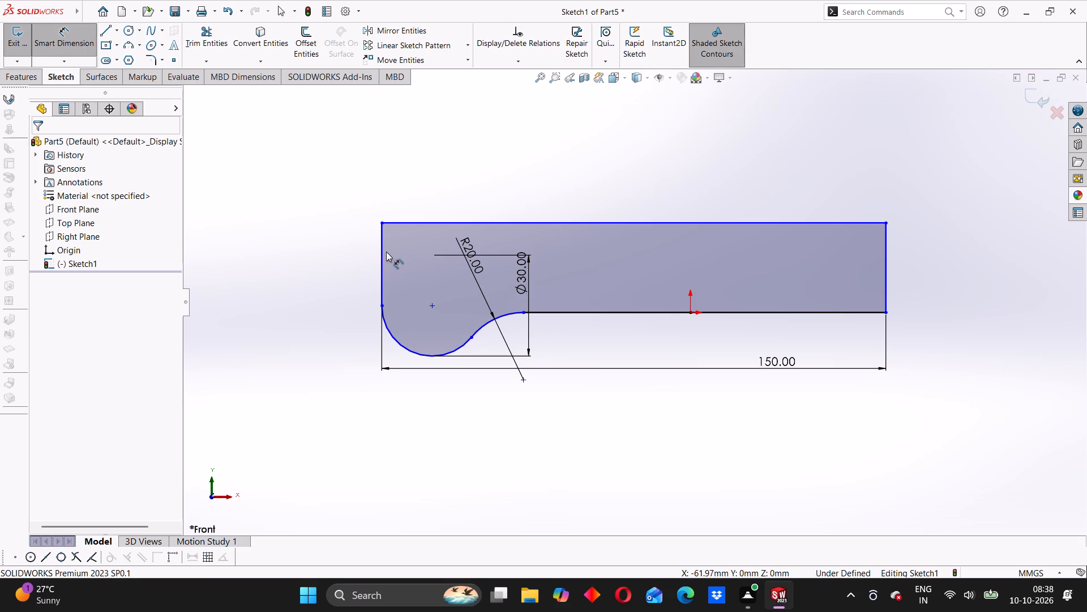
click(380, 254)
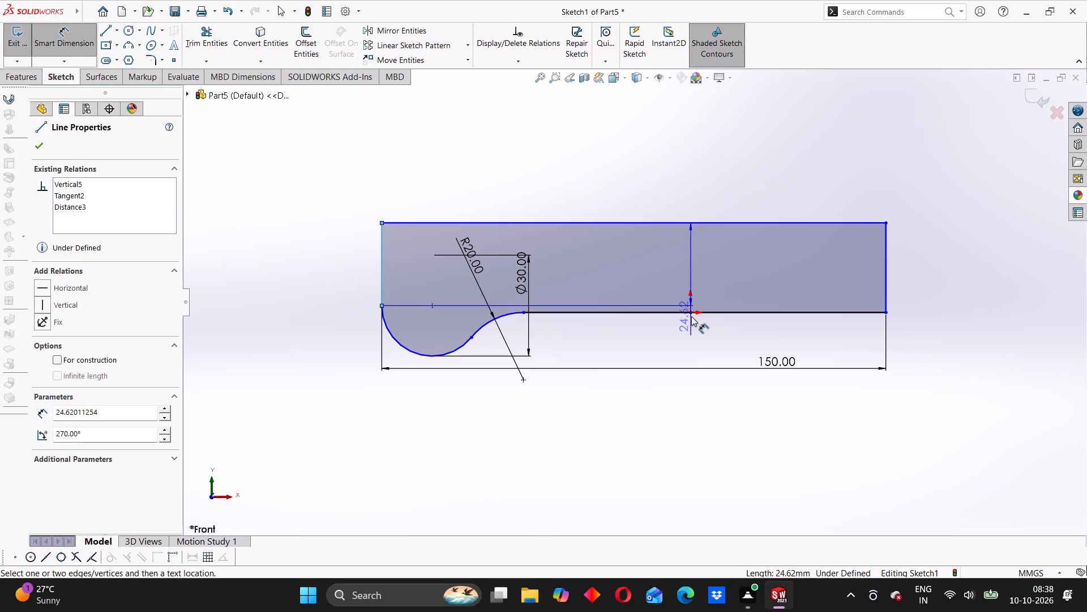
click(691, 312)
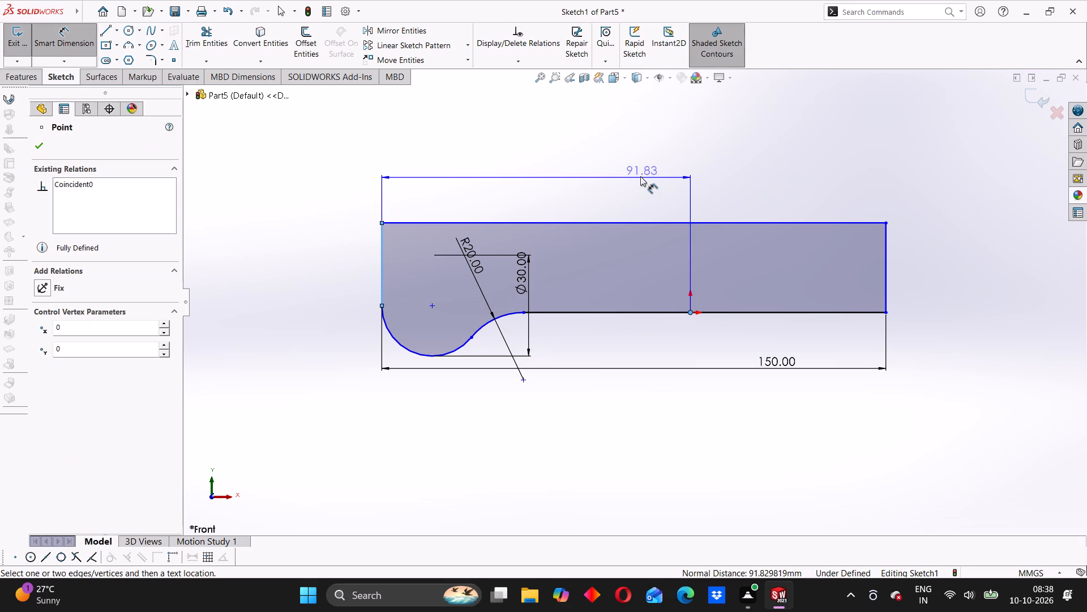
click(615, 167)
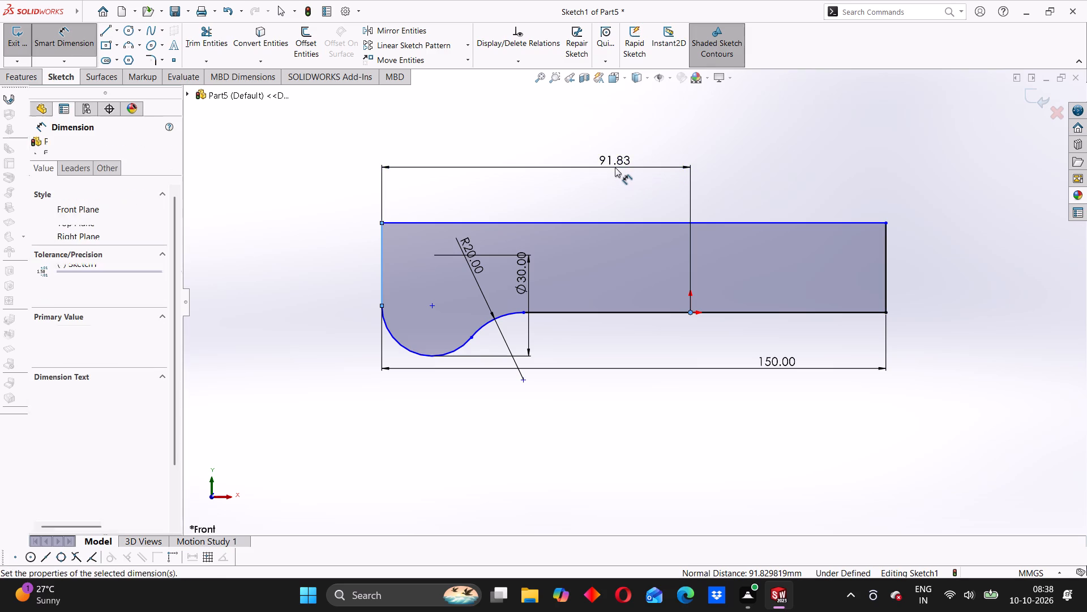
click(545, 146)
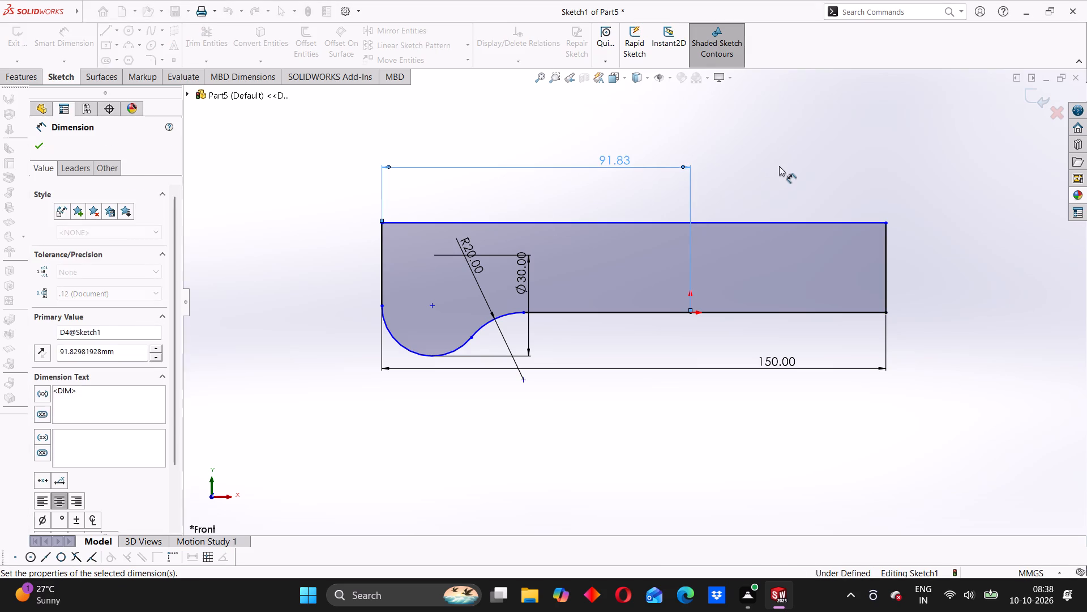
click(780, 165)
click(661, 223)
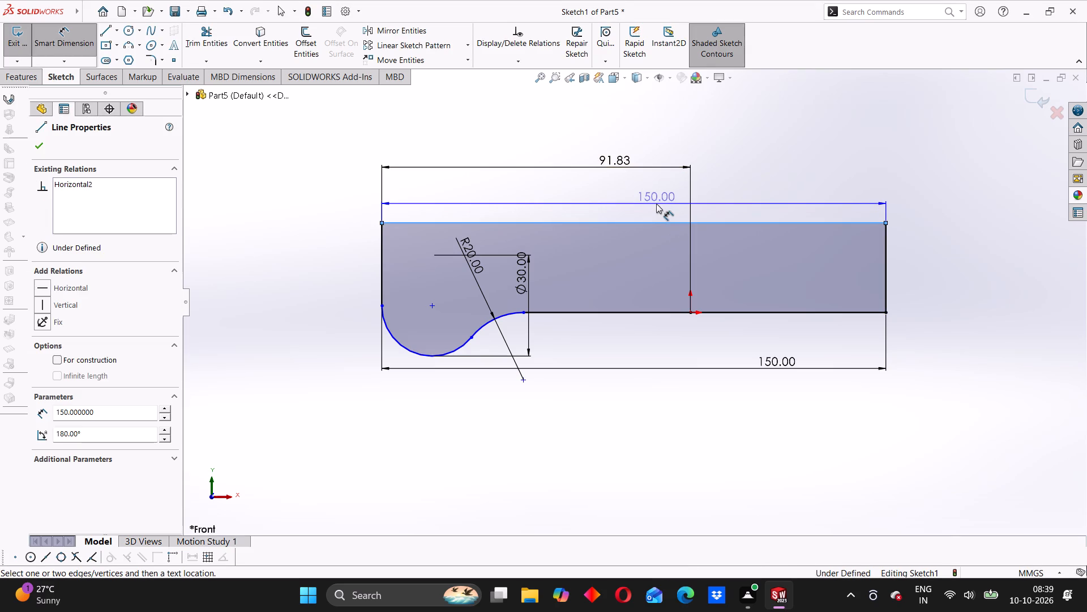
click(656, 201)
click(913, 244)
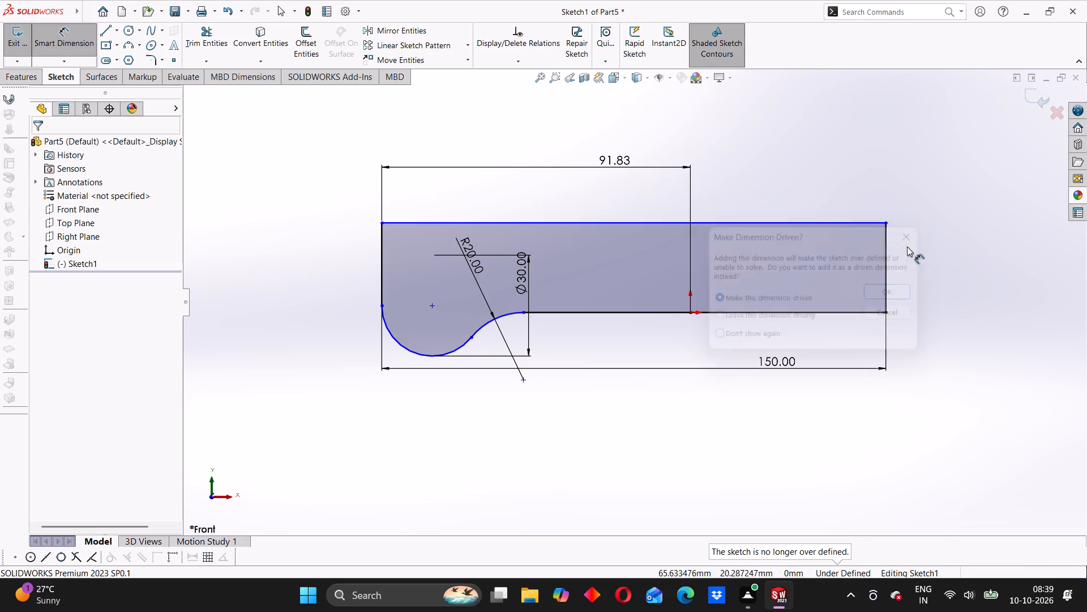
Dimension the profile's right vertical end line to 25 mm.
click(885, 255)
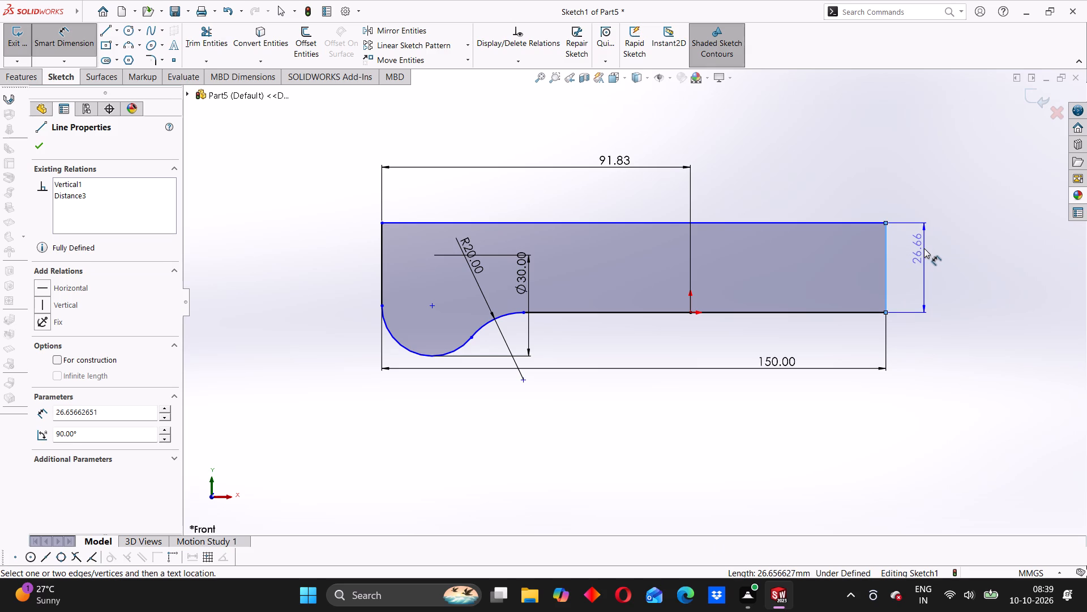
click(924, 248)
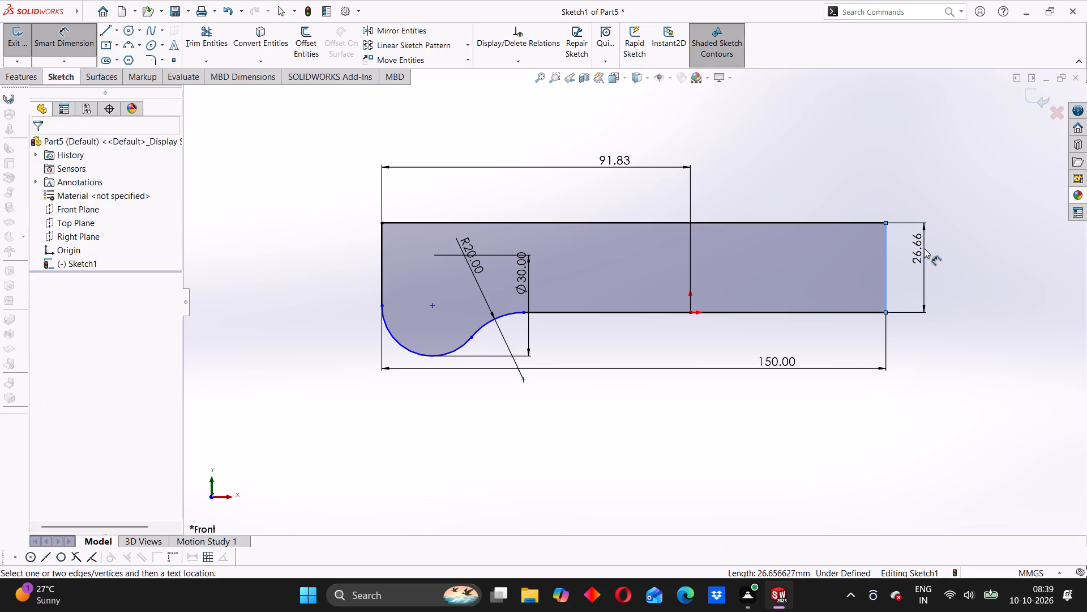
text(25)
key(Return)
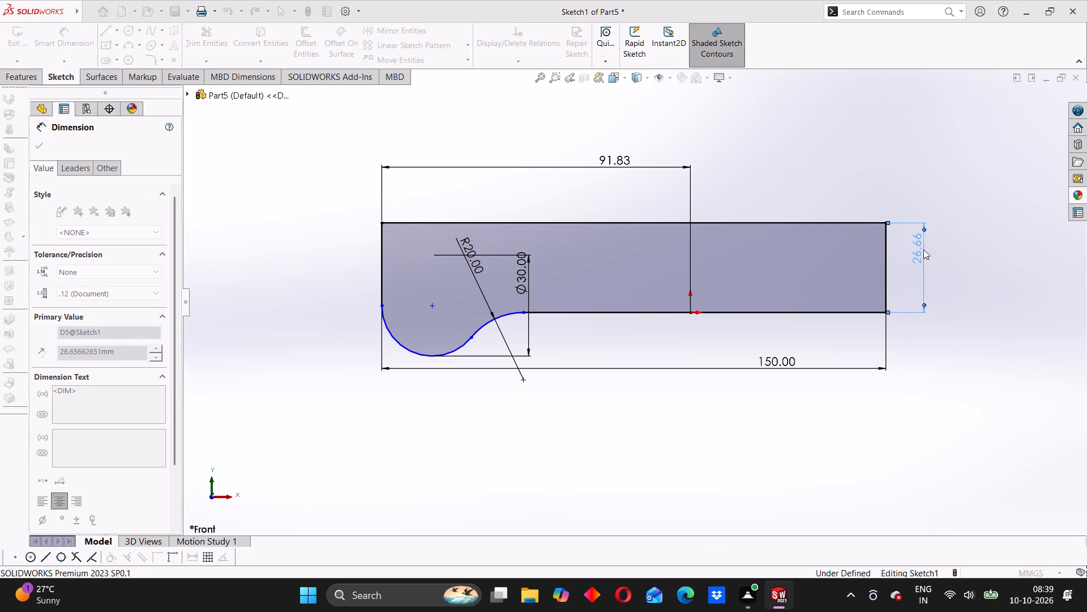
click(530, 425)
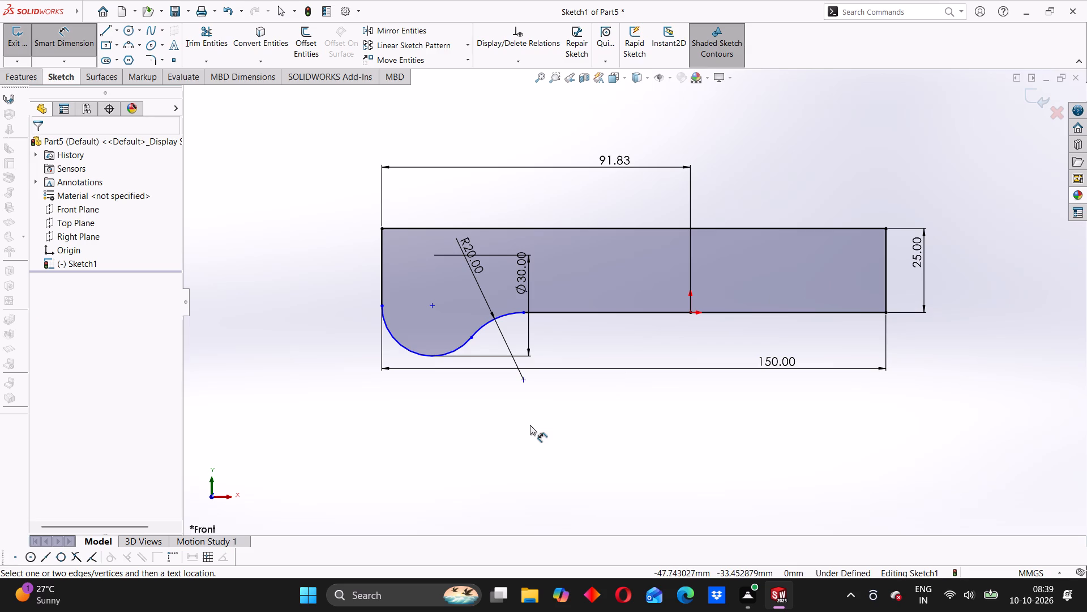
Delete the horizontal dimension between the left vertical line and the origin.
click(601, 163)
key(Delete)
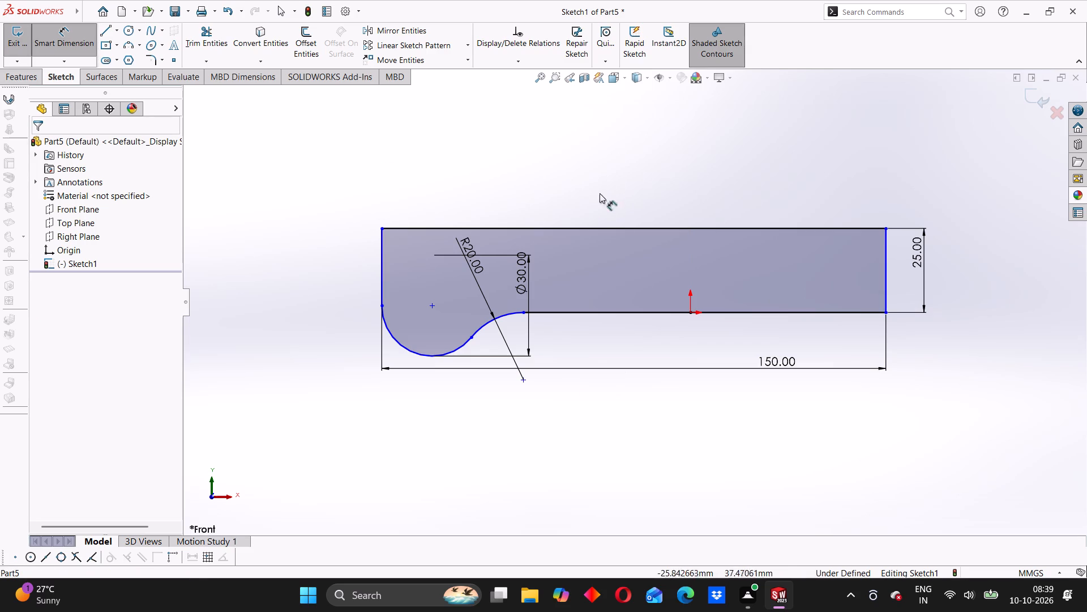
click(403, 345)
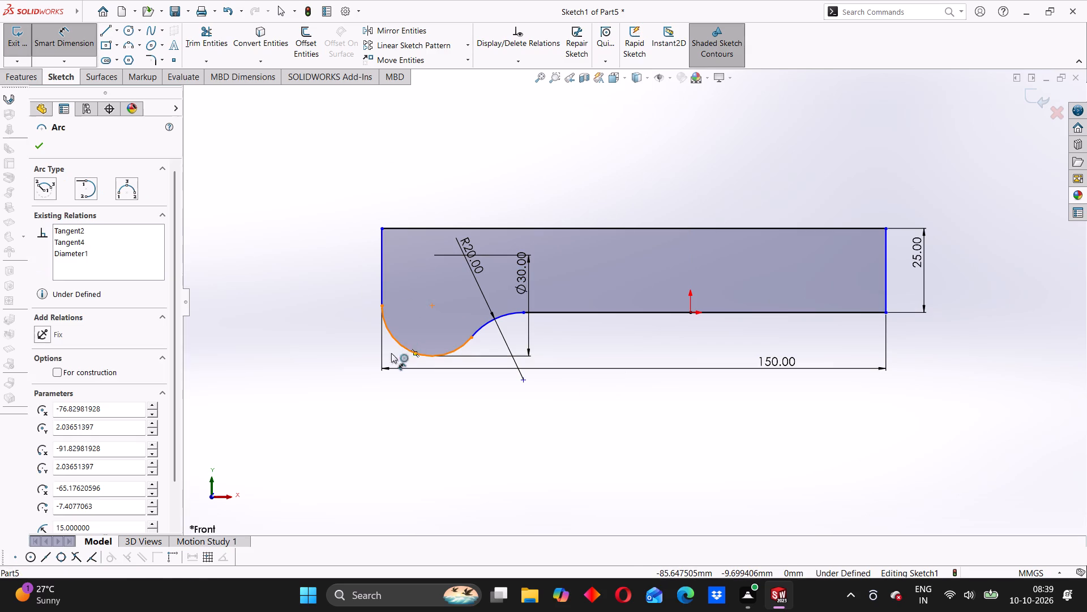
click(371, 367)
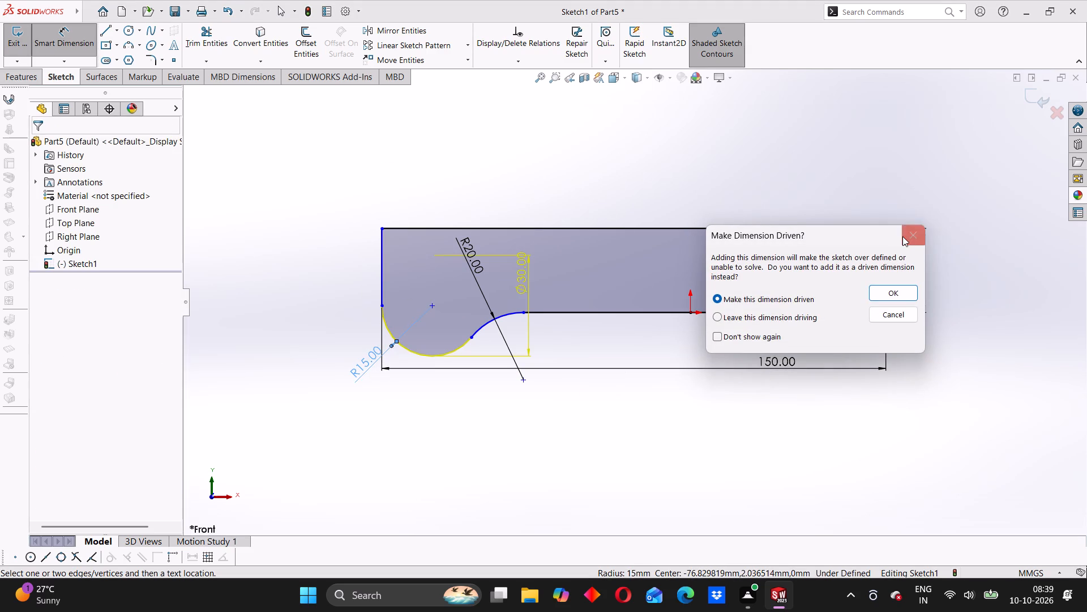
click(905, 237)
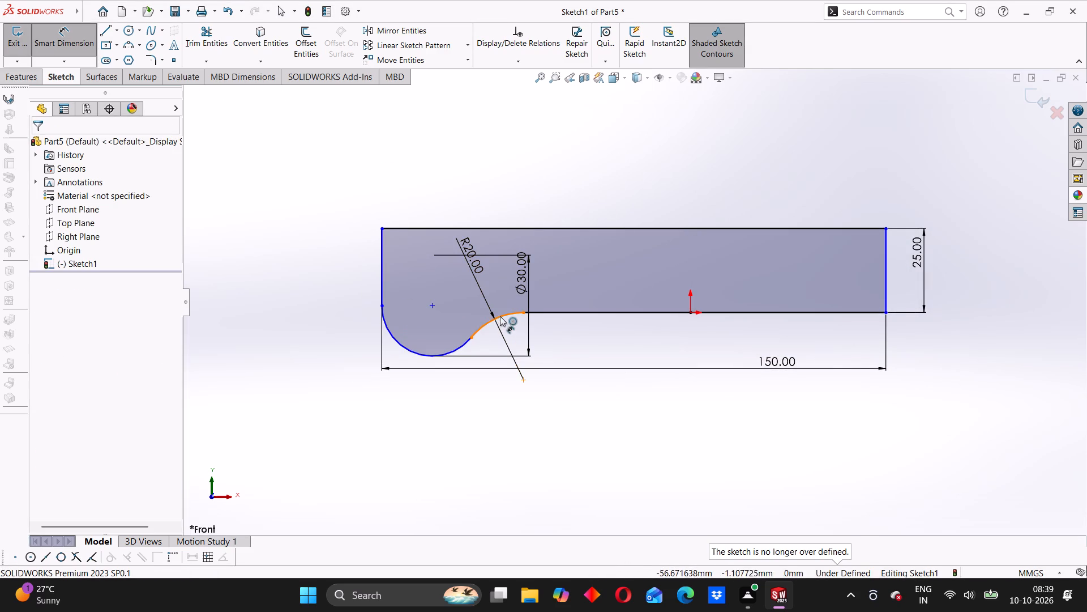
Dimension the horizontal distance from the profile's left vertical line to the origin, accepting the proposed value.
click(382, 249)
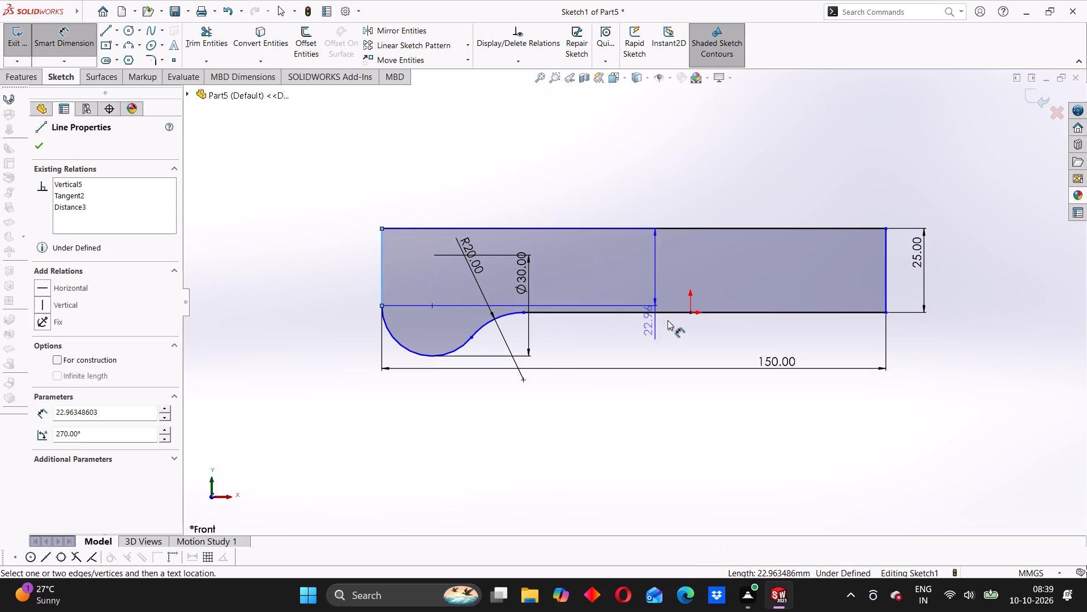
click(693, 314)
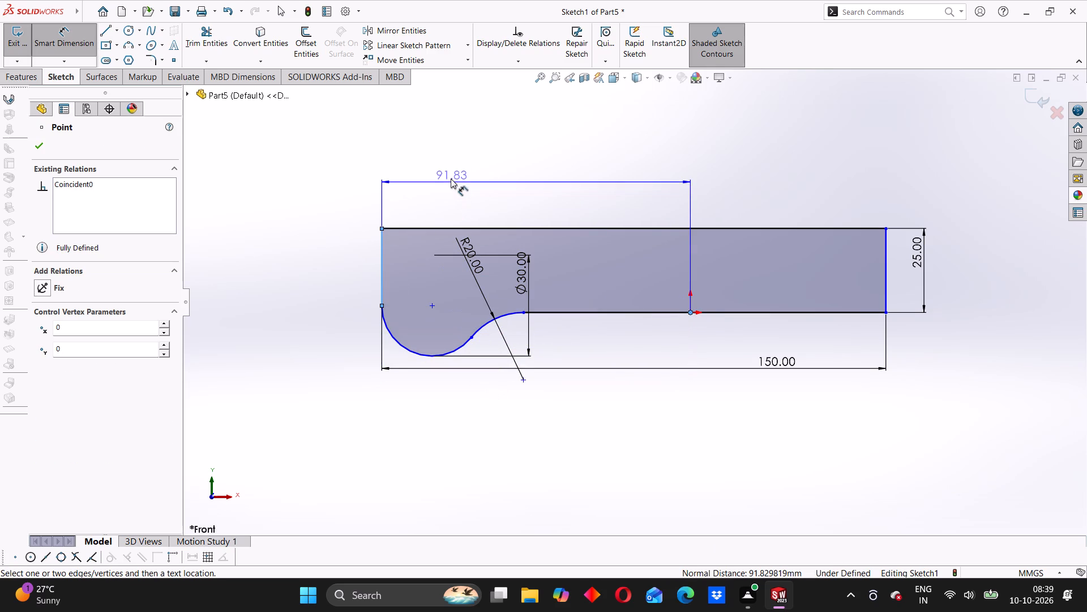
click(451, 178)
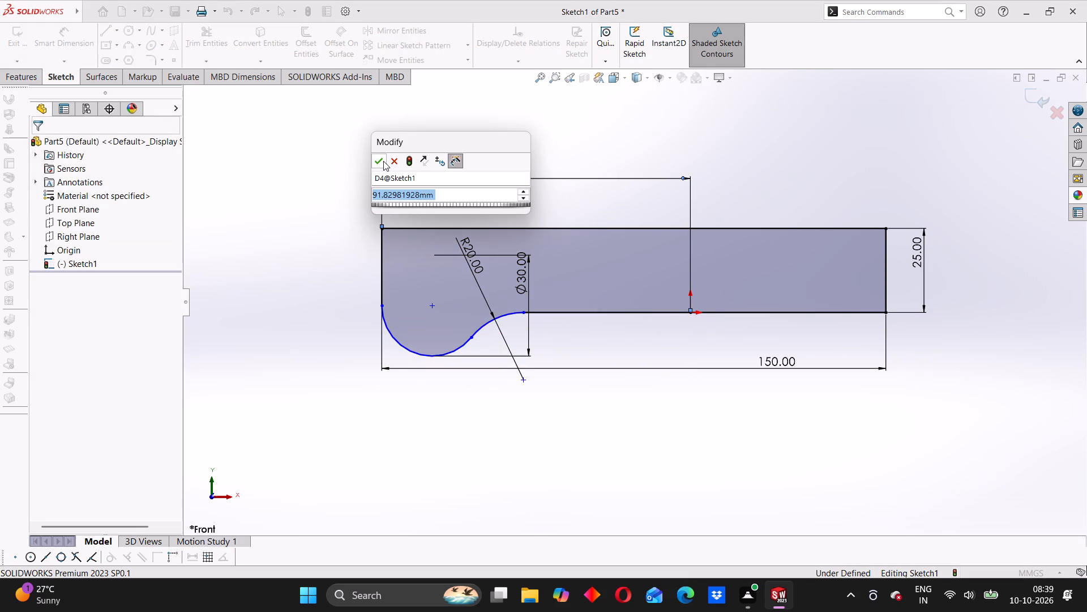
click(383, 161)
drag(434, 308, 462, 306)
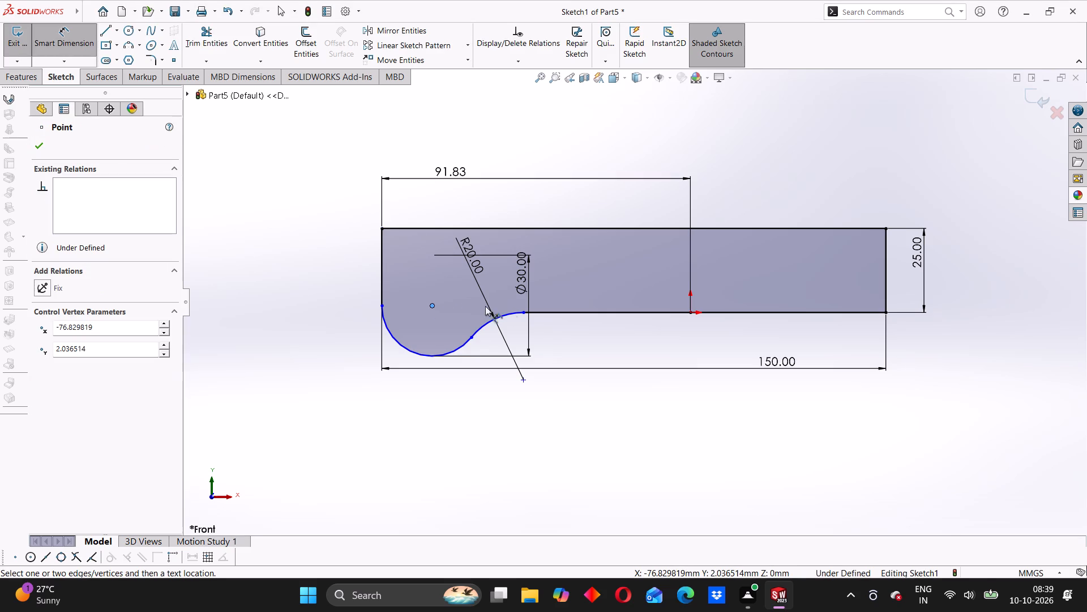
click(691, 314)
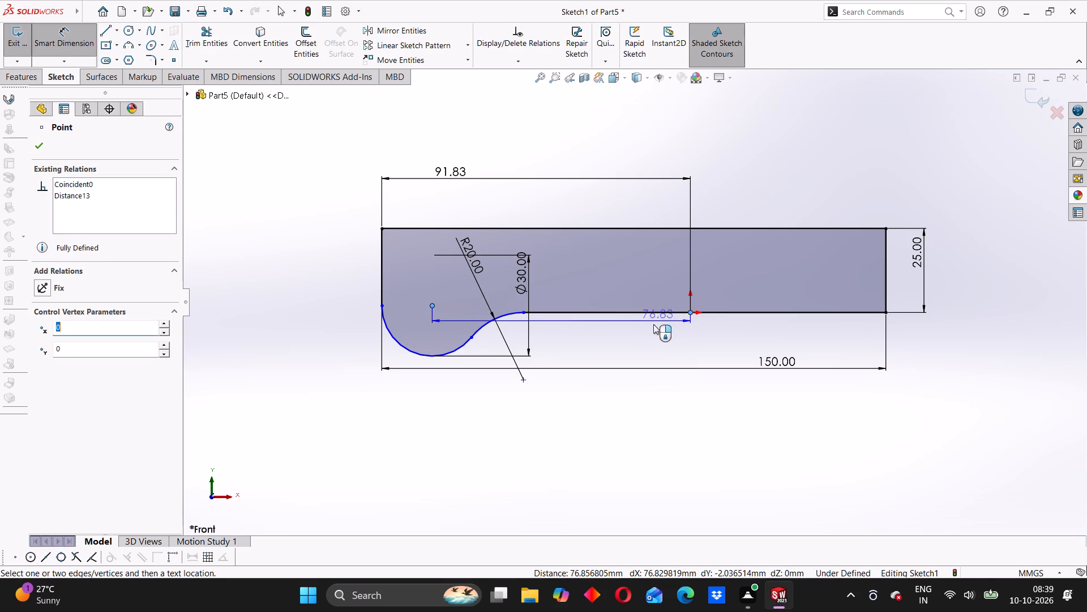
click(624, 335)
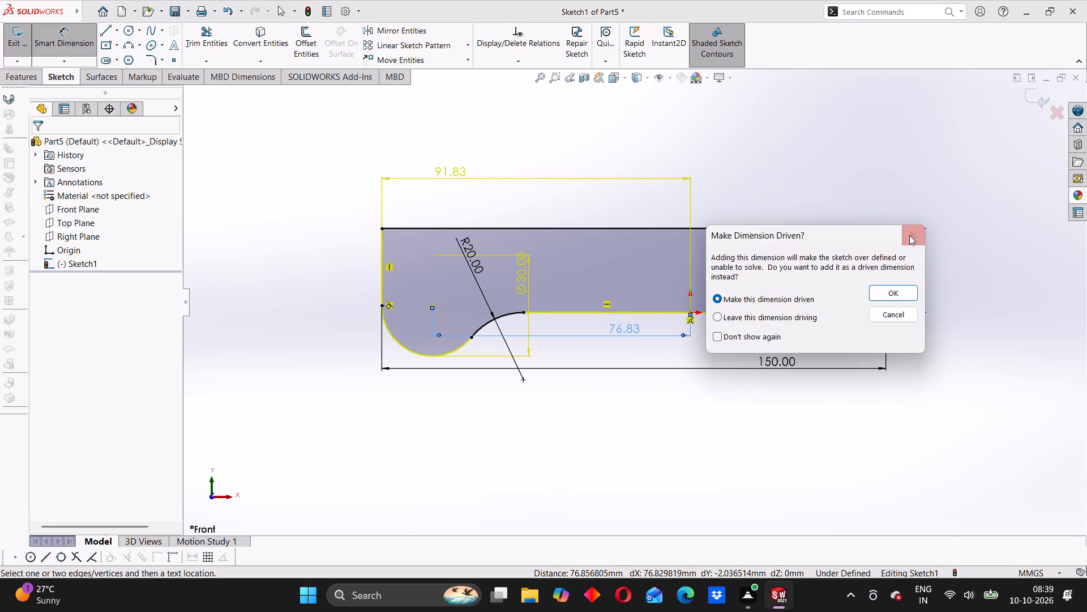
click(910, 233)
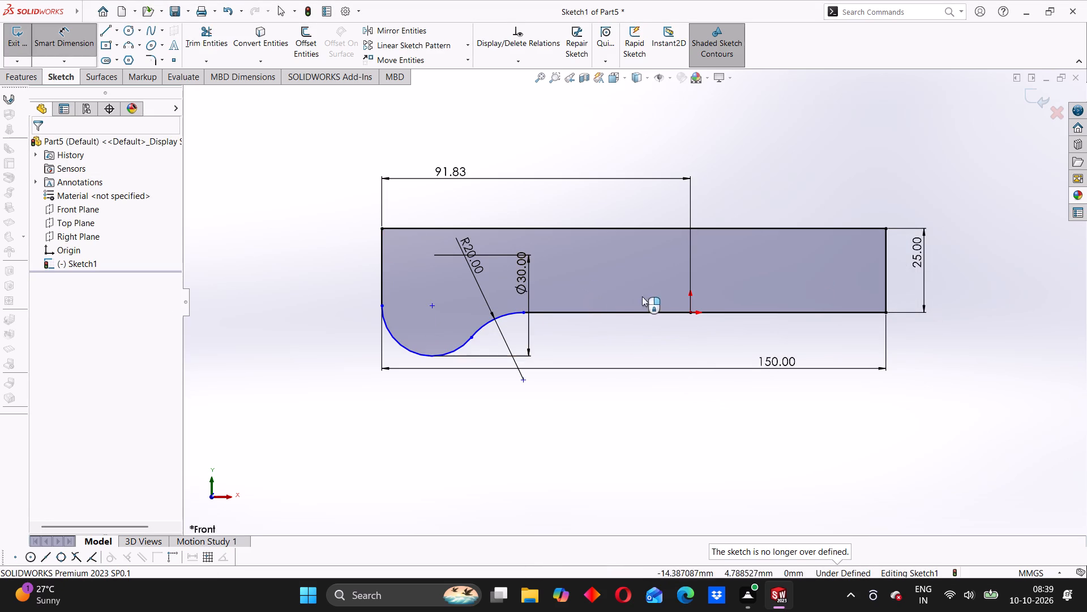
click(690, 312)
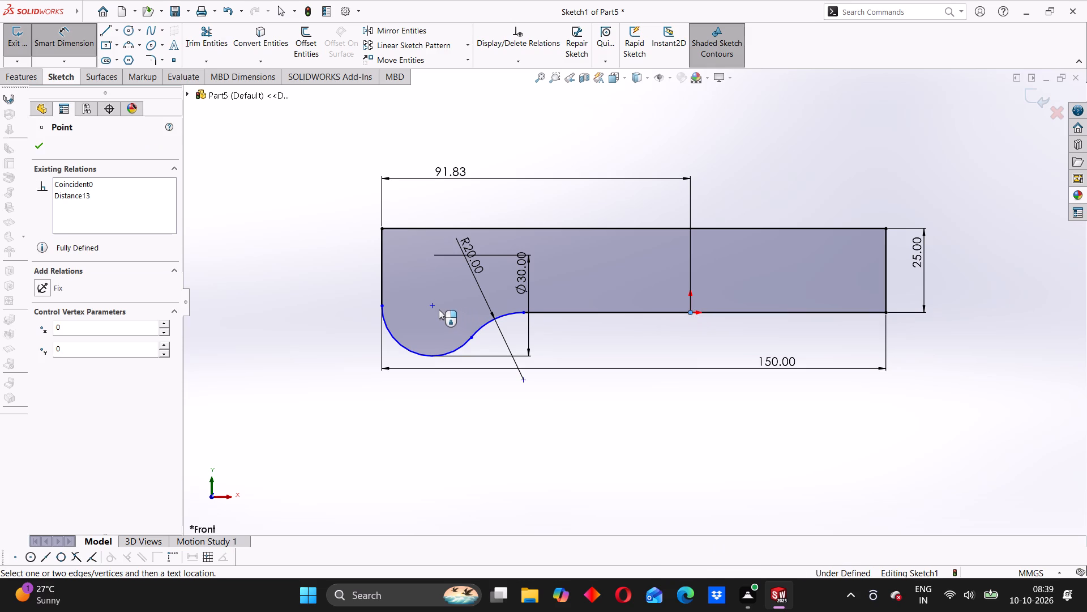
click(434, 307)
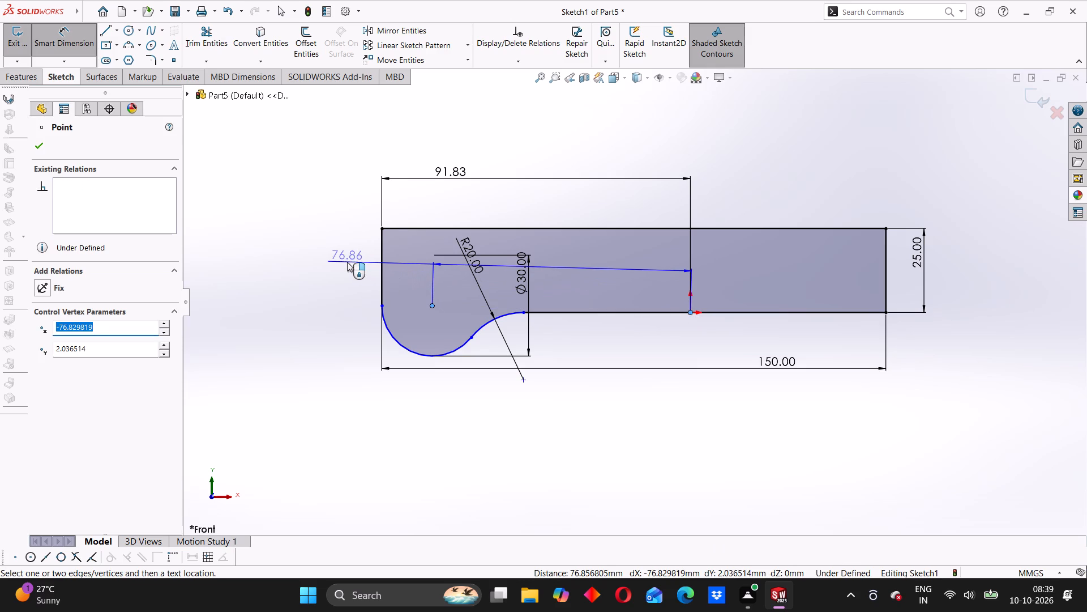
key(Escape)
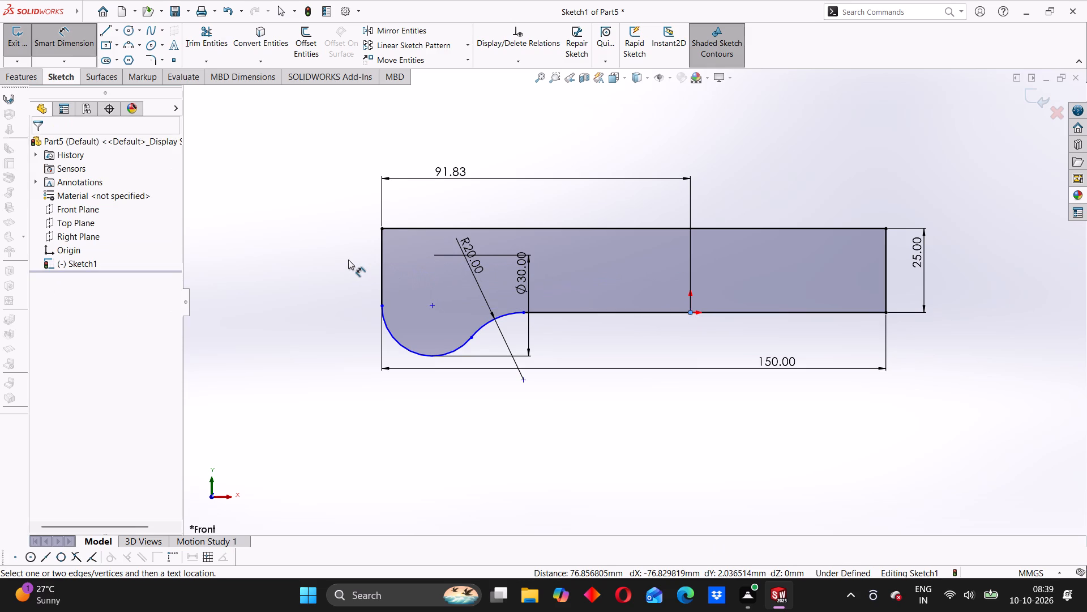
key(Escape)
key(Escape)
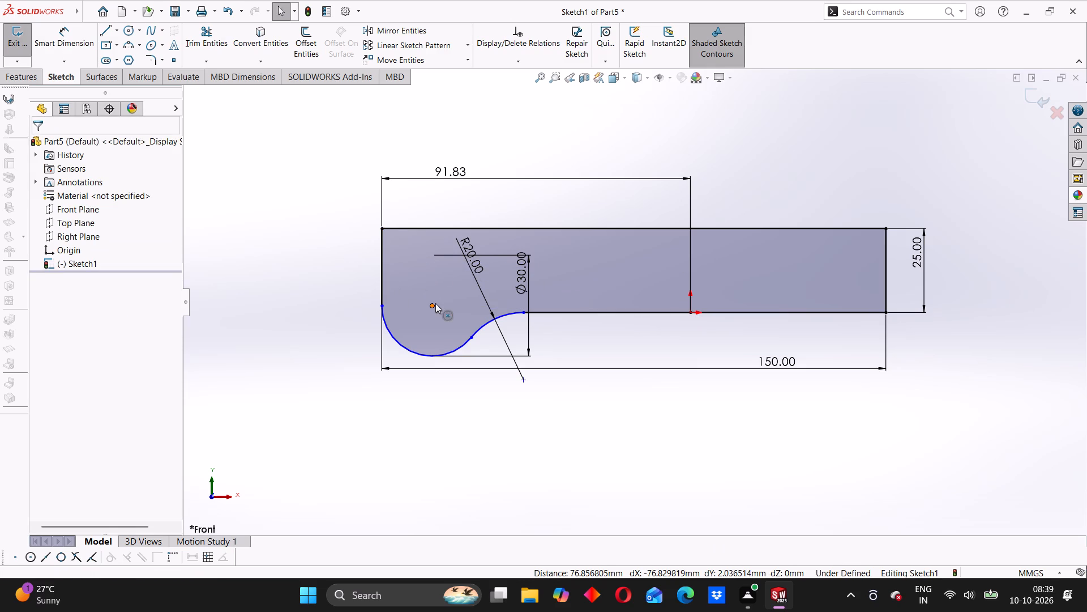
Add a Horizontal relation between the rounded end's arc centre point and the origin.
click(435, 303)
ctrl+click(690, 312)
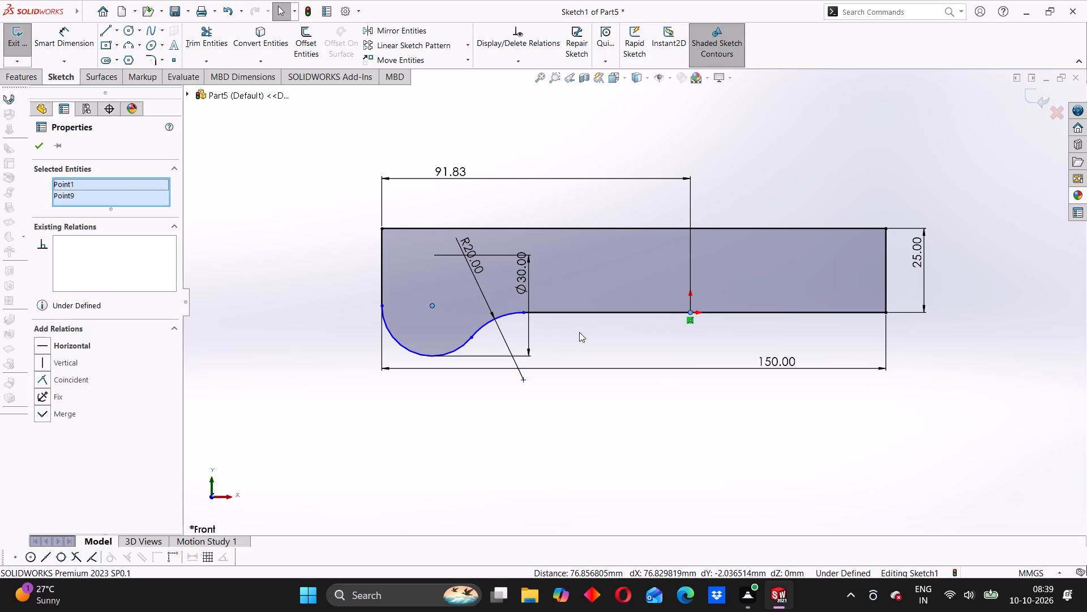
click(43, 348)
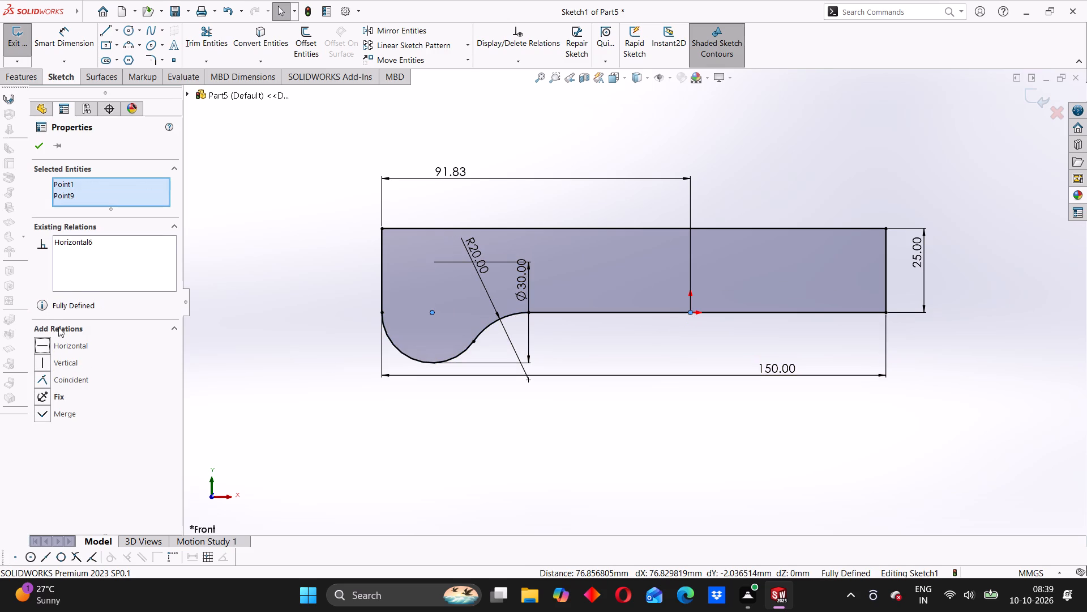
click(41, 148)
Delete the horizontal dimension between the profile's left vertical line and the origin.
scroll(622, 312, up, 2)
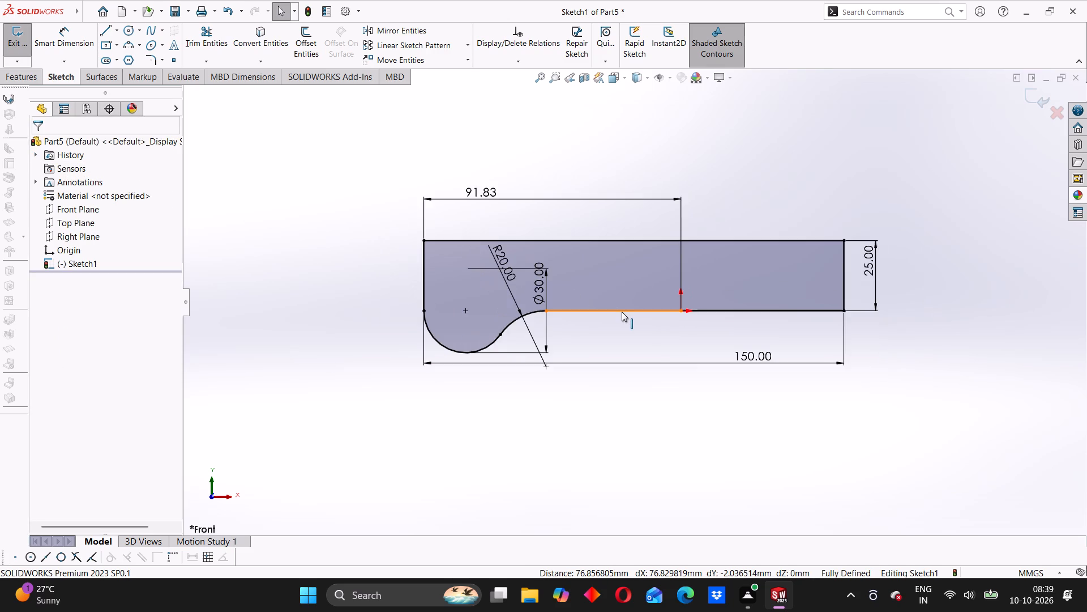
click(504, 208)
key(Delete)
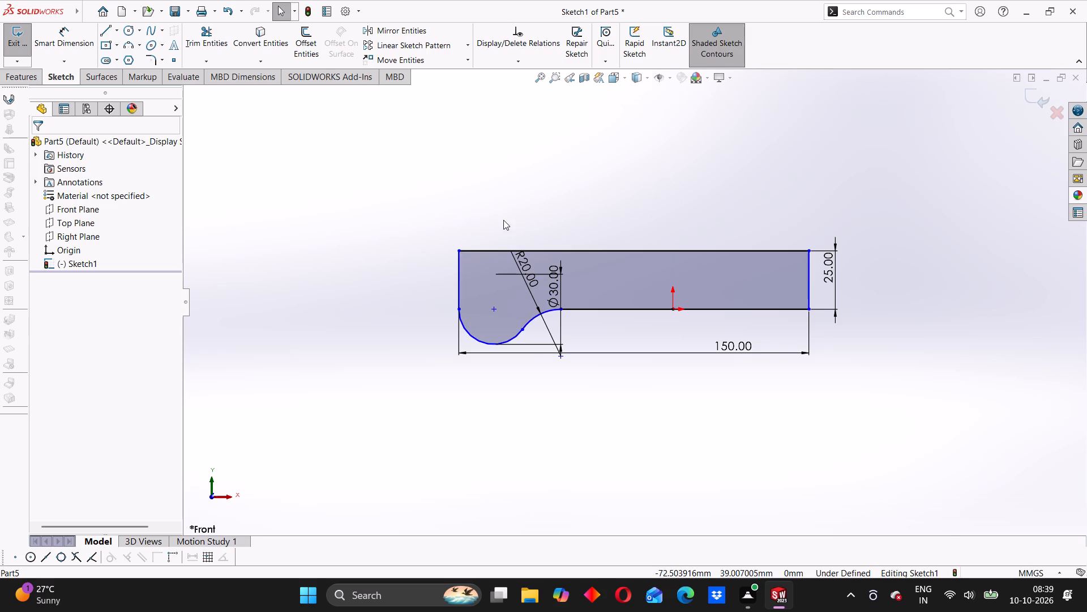
Dimension the horizontal distance from the profile's left vertical line to the origin again, above the profile, keeping the proposed value.
click(459, 269)
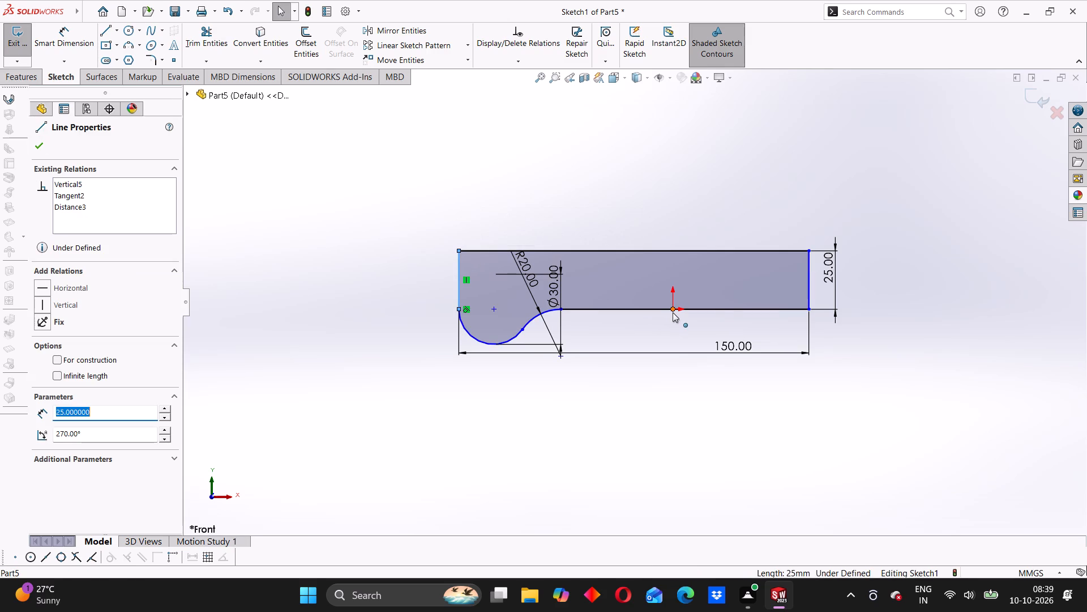
click(673, 312)
click(75, 43)
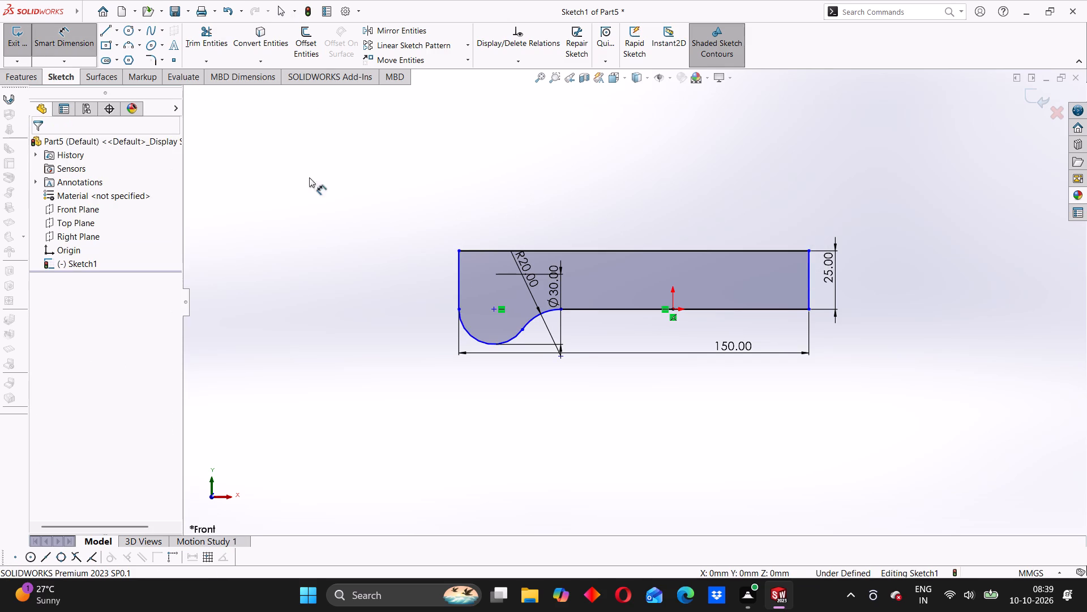
click(459, 267)
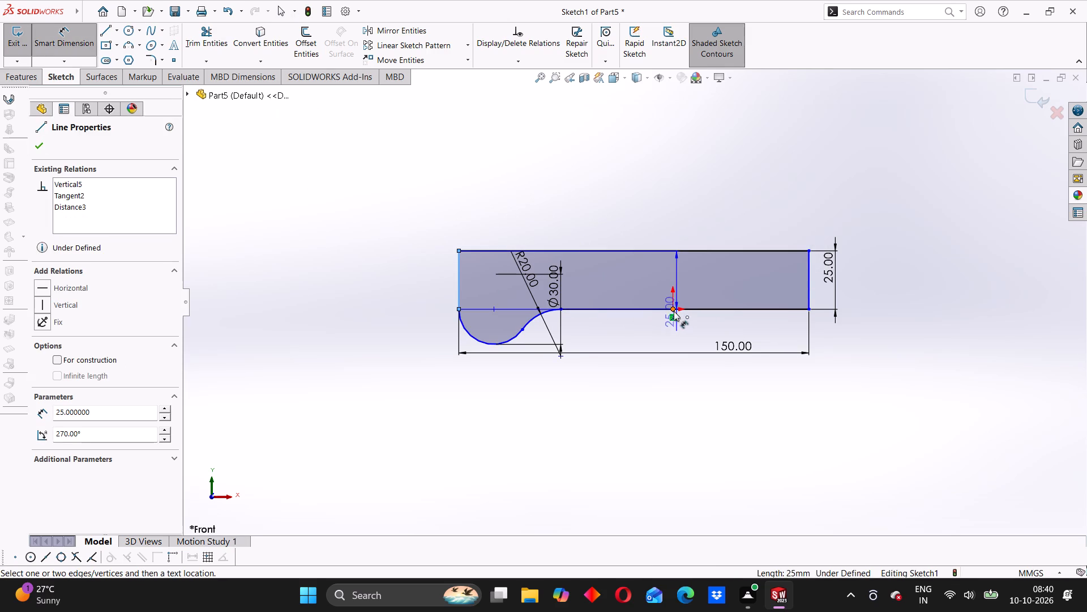
click(673, 310)
click(618, 229)
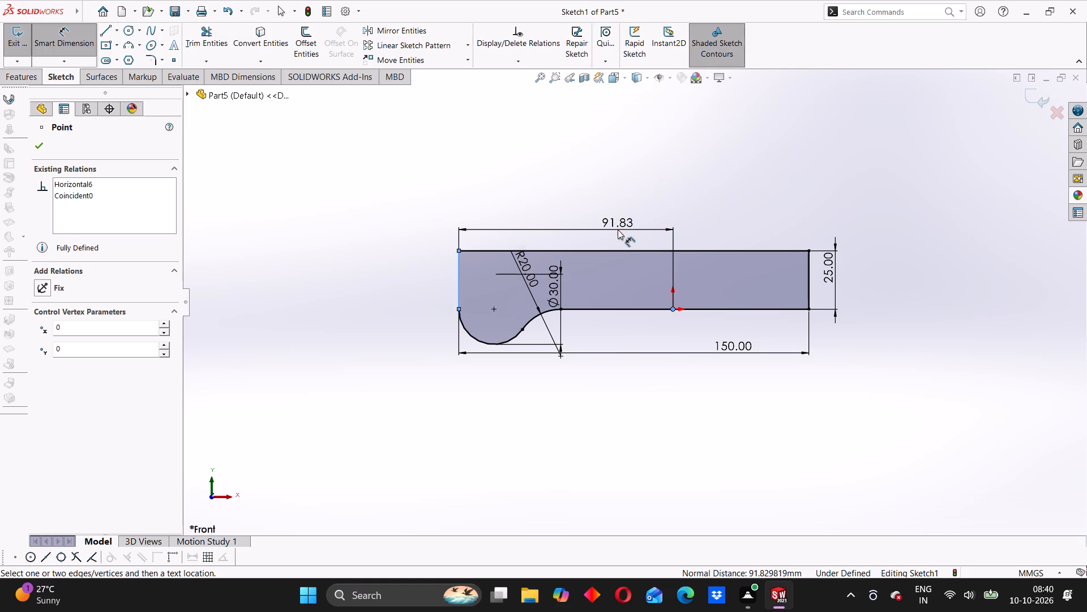
click(549, 212)
click(626, 180)
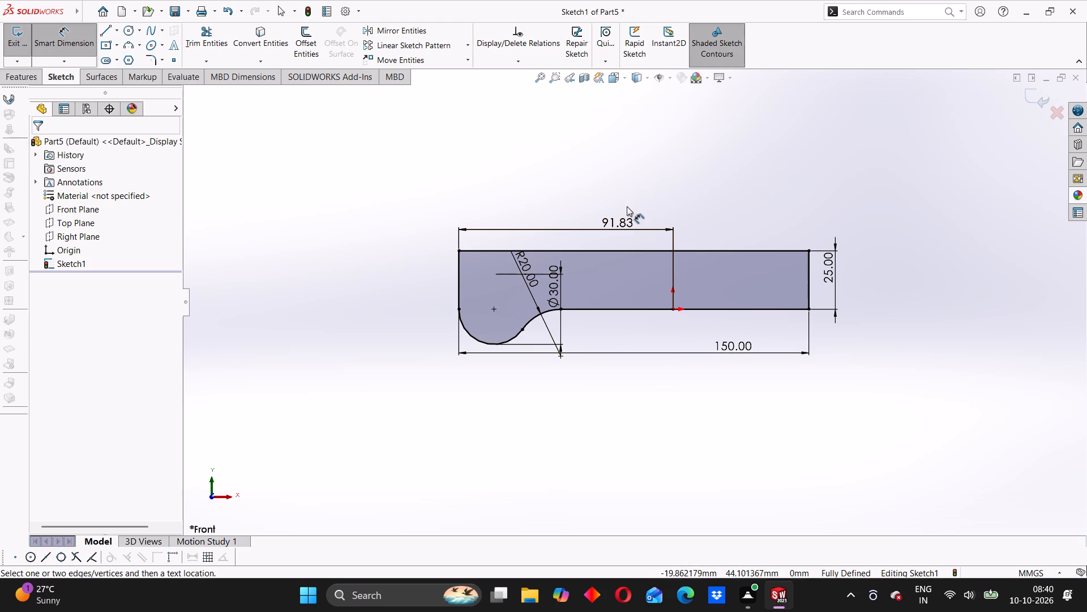
click(559, 171)
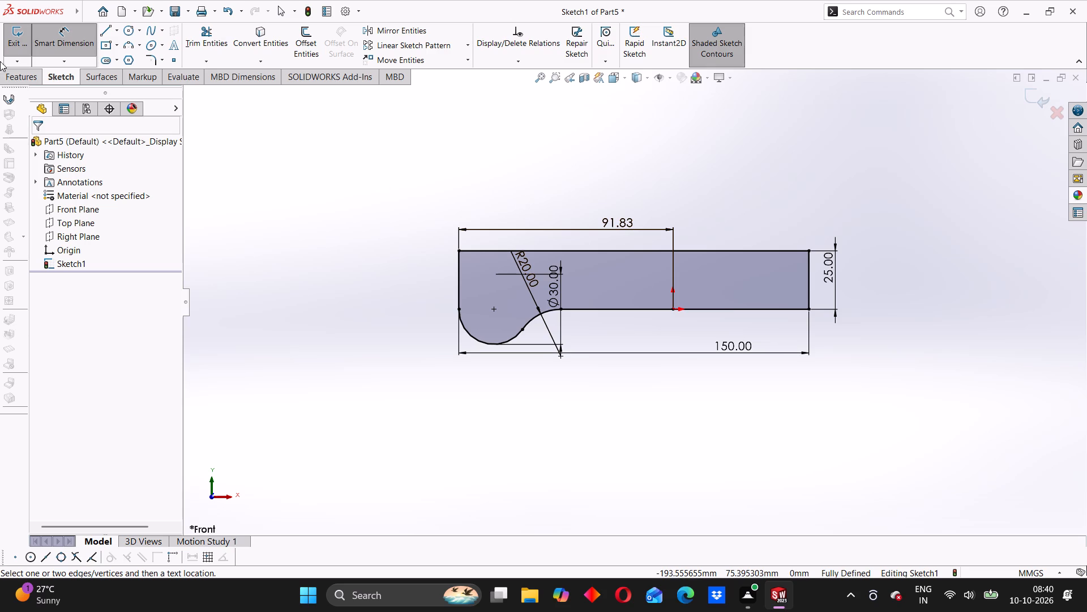
Extrude the filleted profile 54 mm with the Mid Plane end condition.
click(11, 72)
click(28, 40)
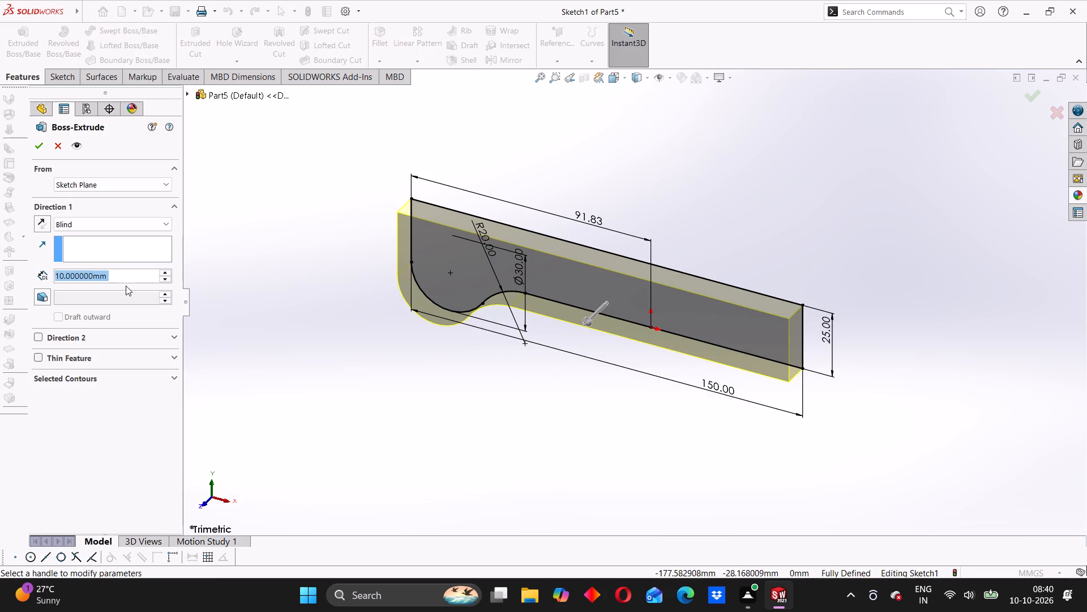
click(143, 224)
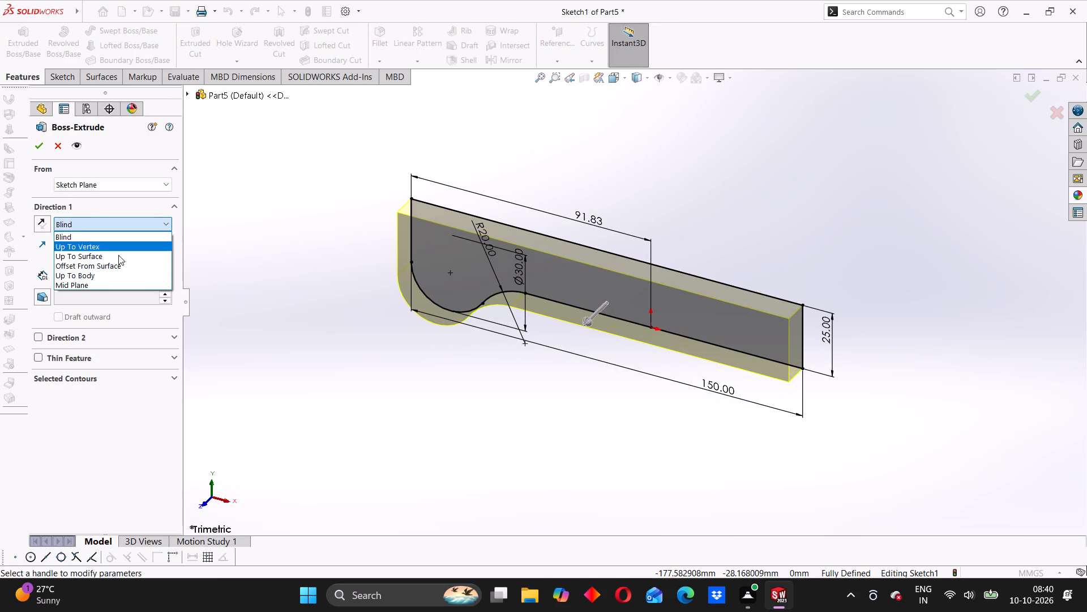
click(100, 283)
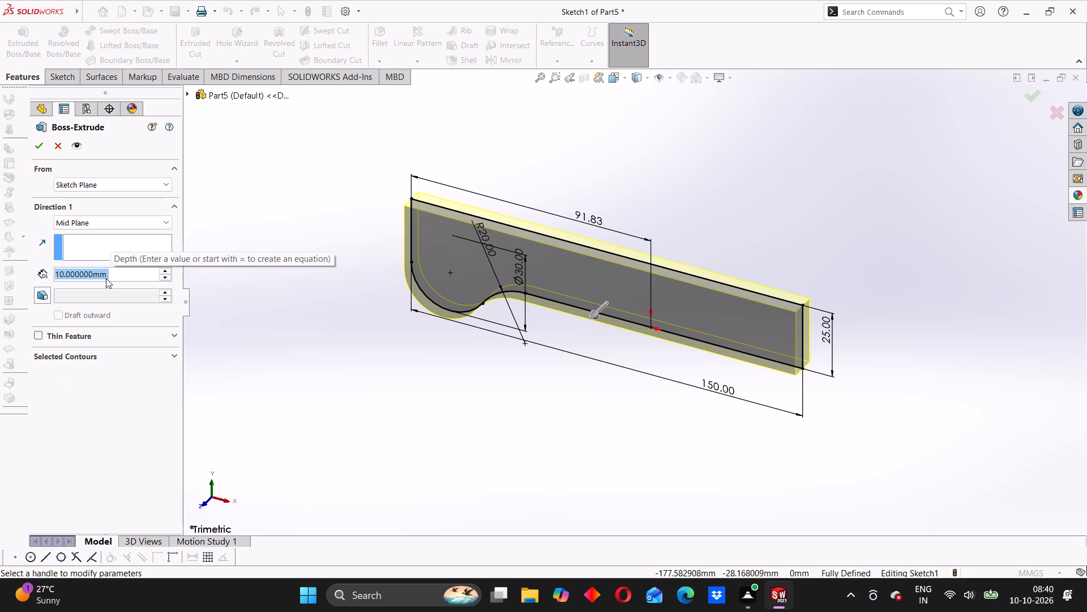
text(54)
key(Return)
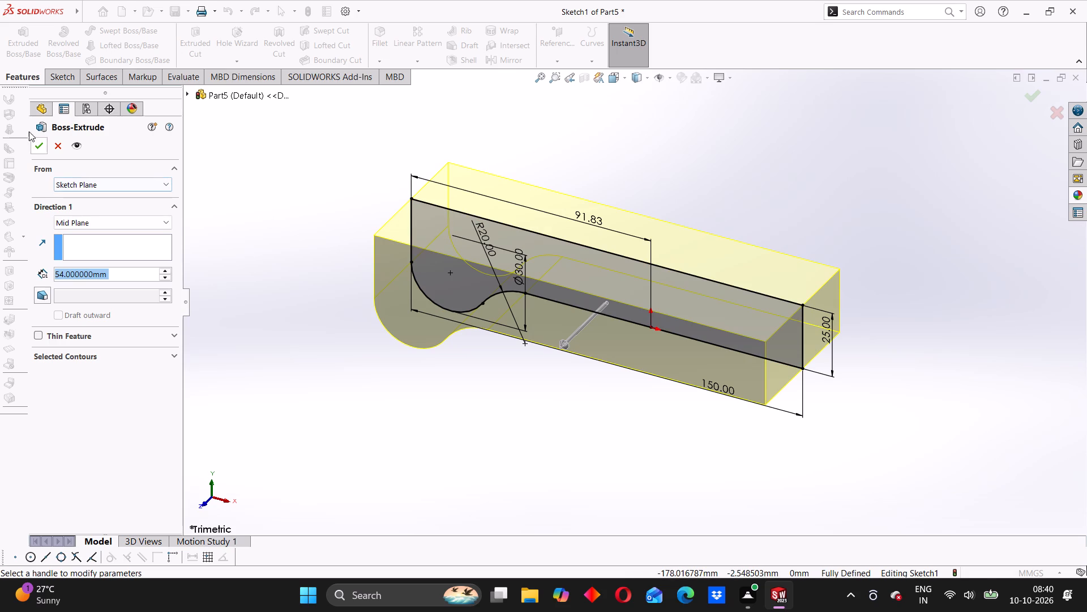
click(41, 142)
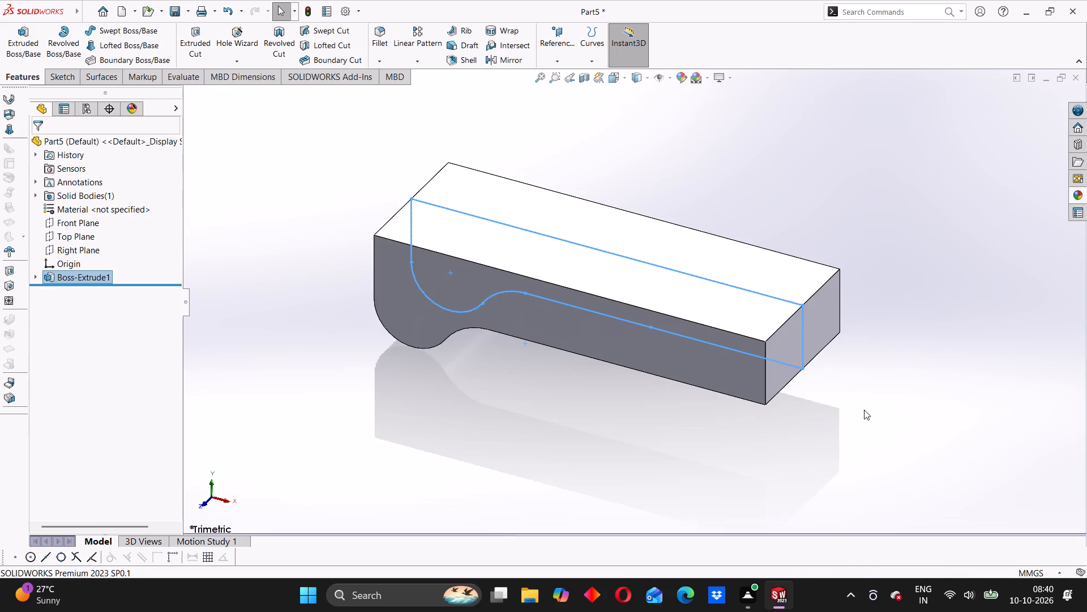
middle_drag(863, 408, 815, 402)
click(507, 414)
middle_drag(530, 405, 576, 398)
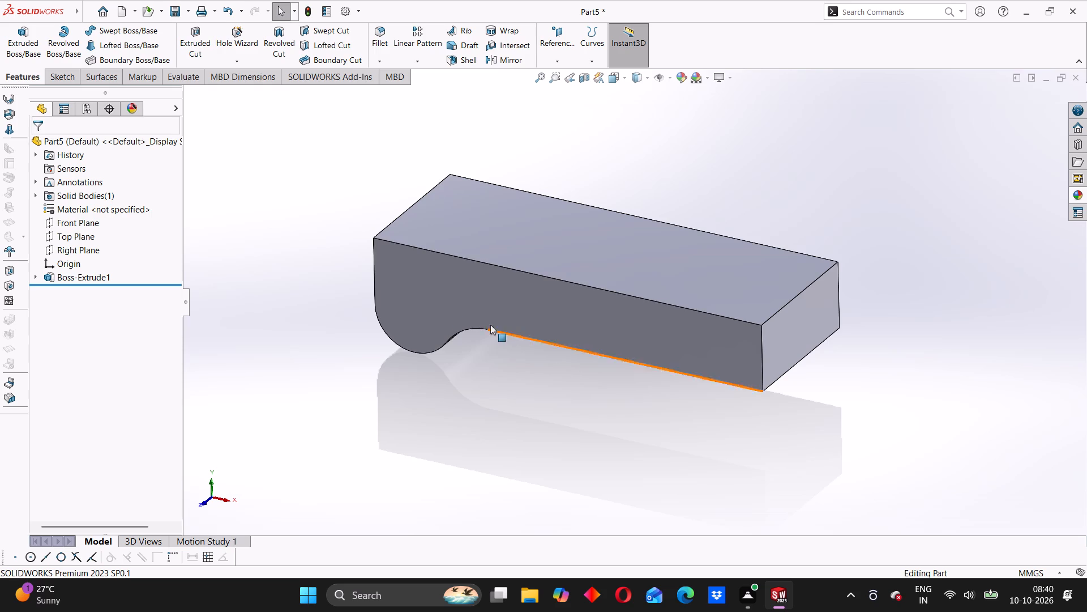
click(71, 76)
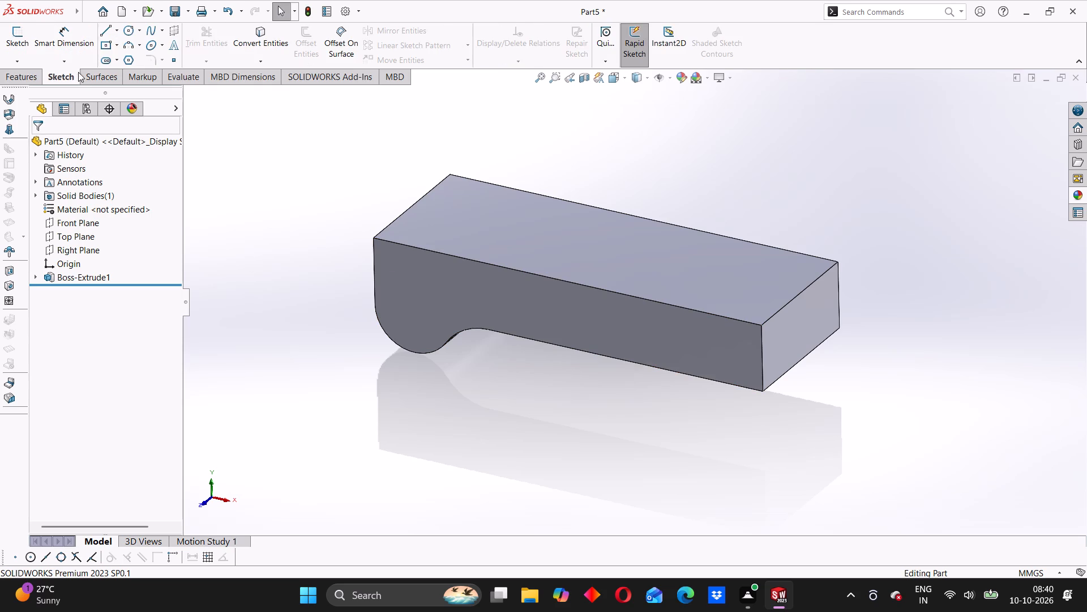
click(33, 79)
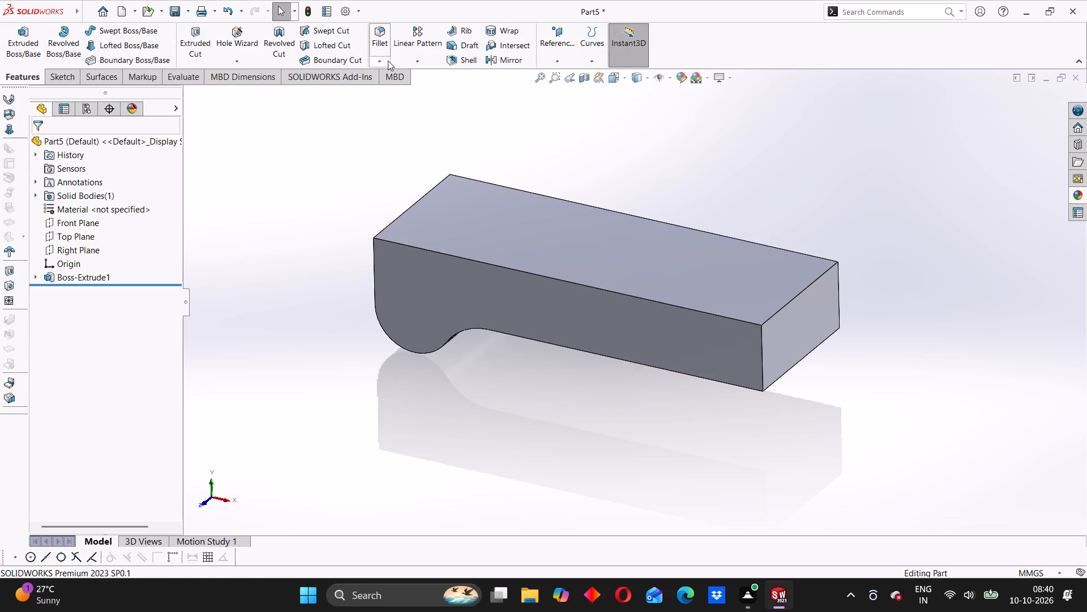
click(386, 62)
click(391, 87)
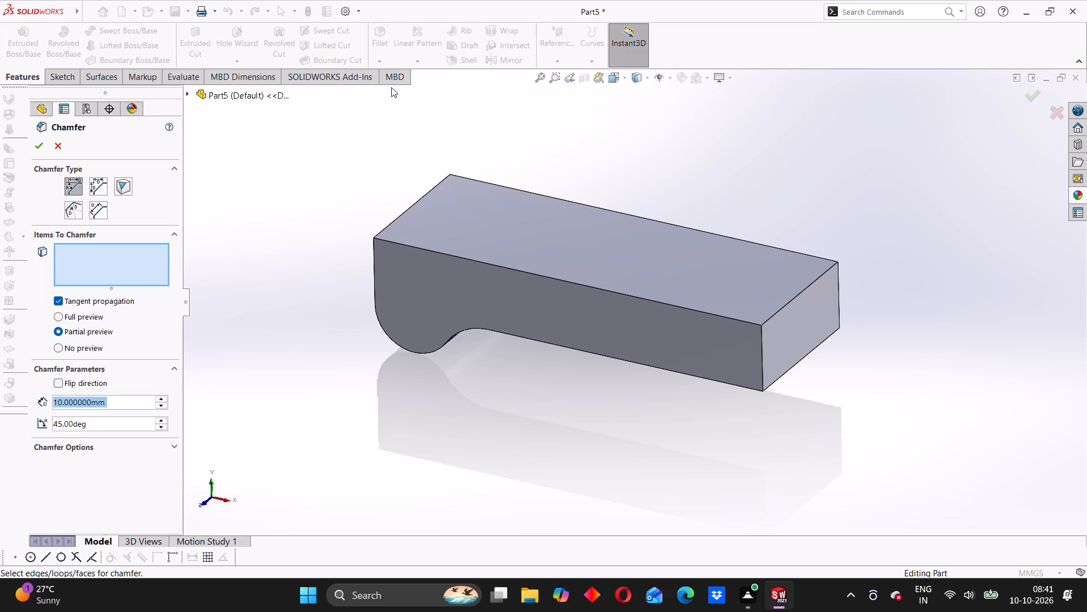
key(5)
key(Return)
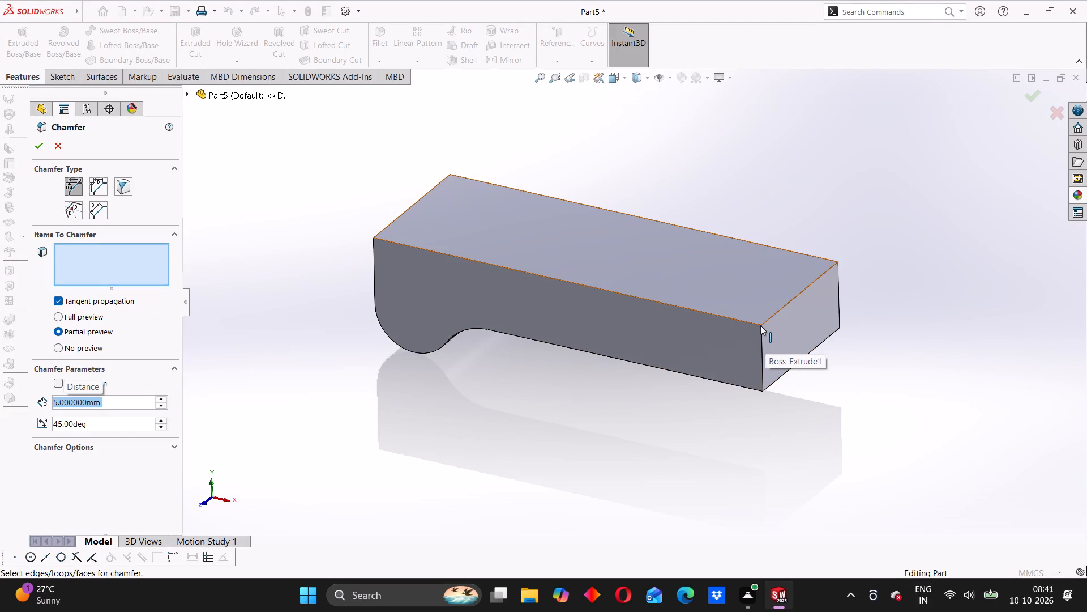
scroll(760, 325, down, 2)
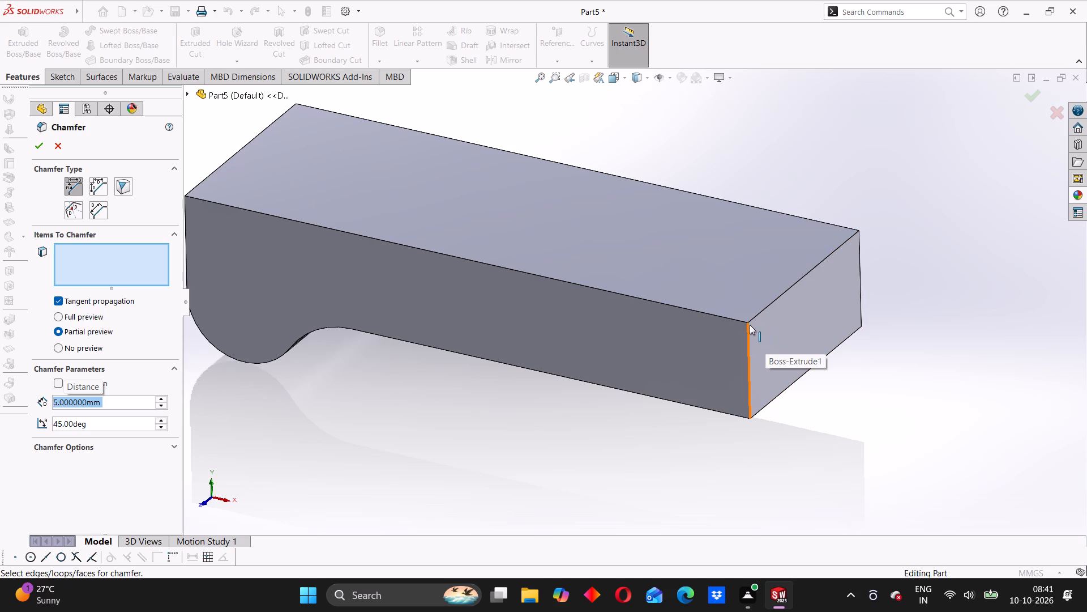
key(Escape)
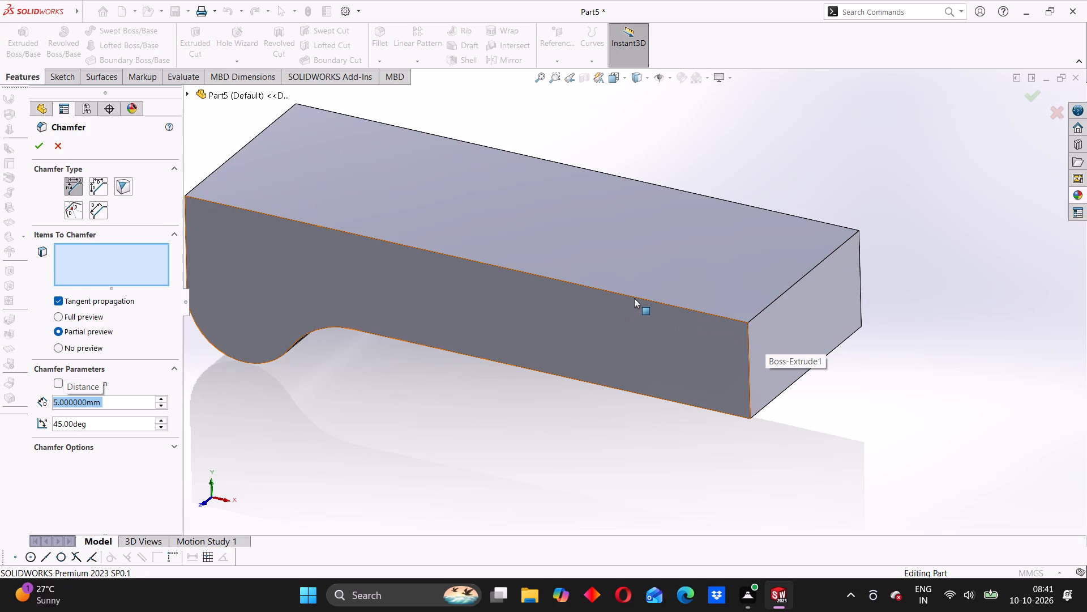
On the block's top face, sketch a closed line rectangle about 39 by 29 mm against the short edge opposite the rounded end.
middle_drag(515, 285, 585, 300)
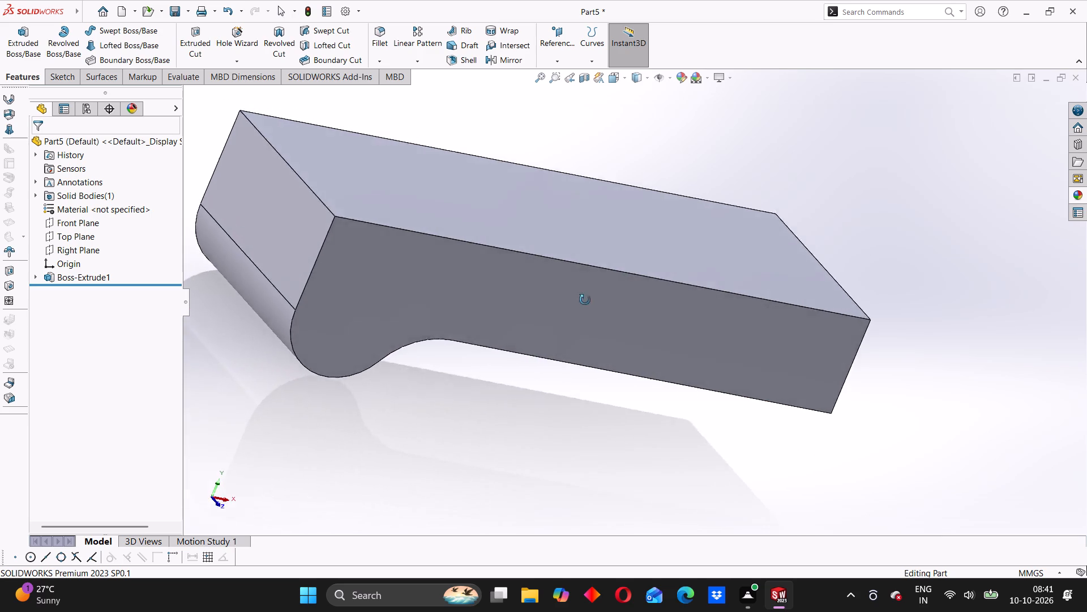
middle_drag(585, 300, 568, 306)
middle_drag(548, 298, 520, 314)
click(676, 241)
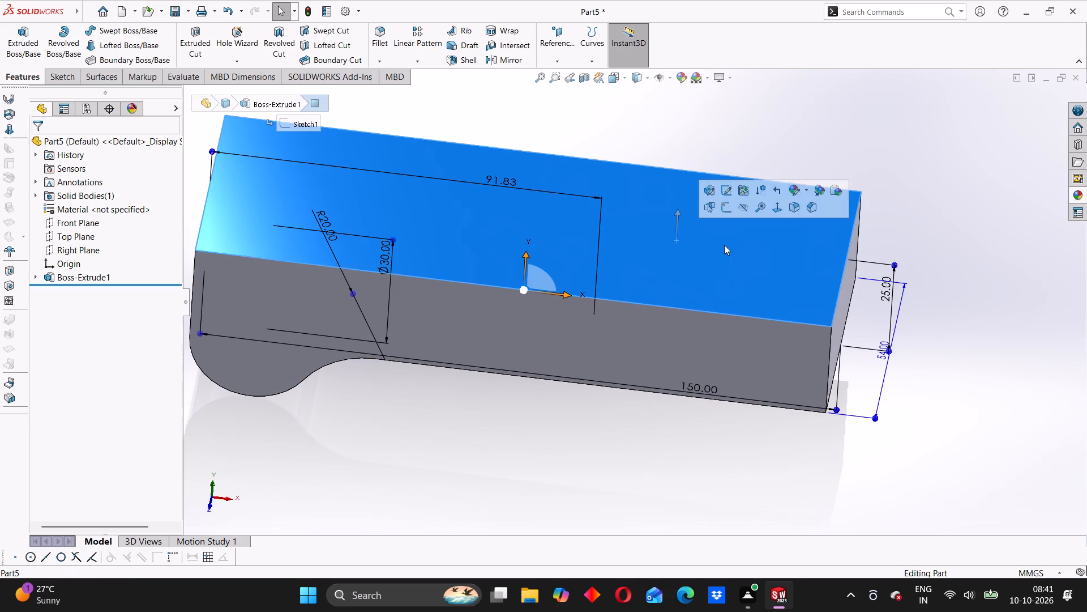
click(731, 212)
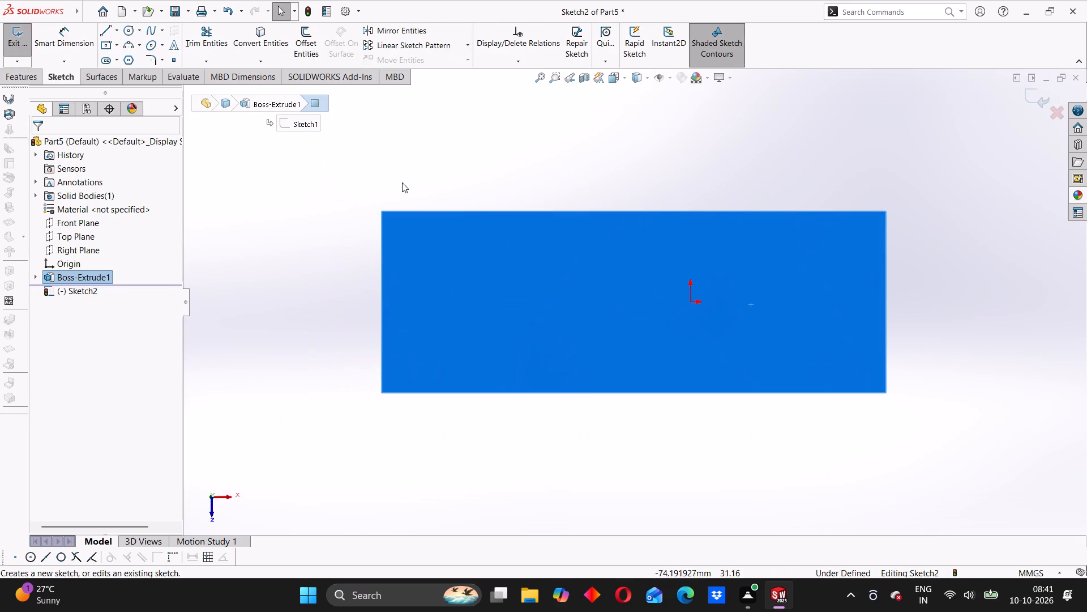
click(109, 29)
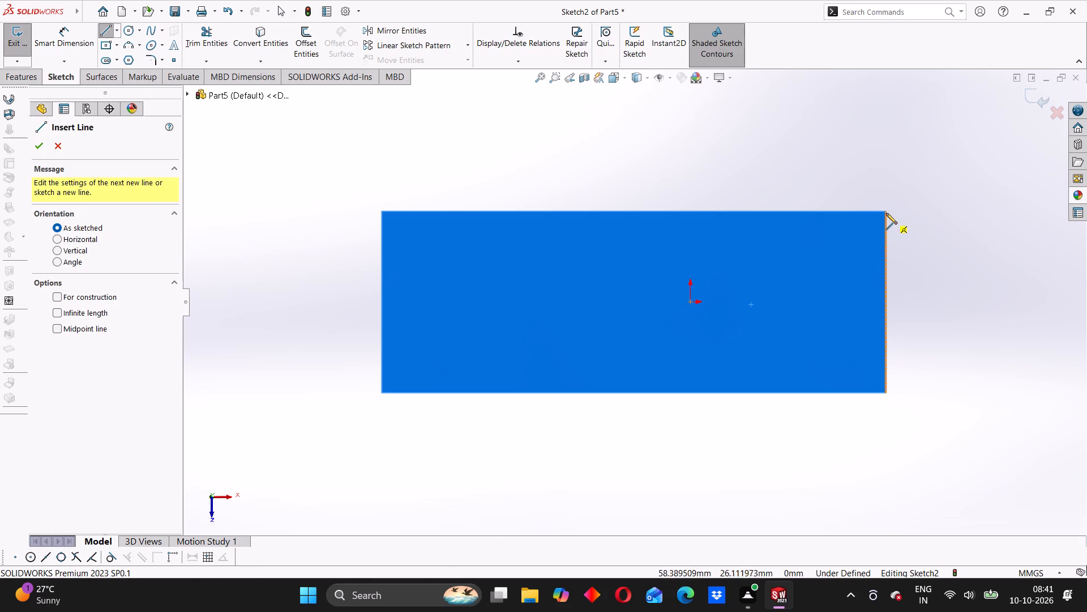
click(885, 246)
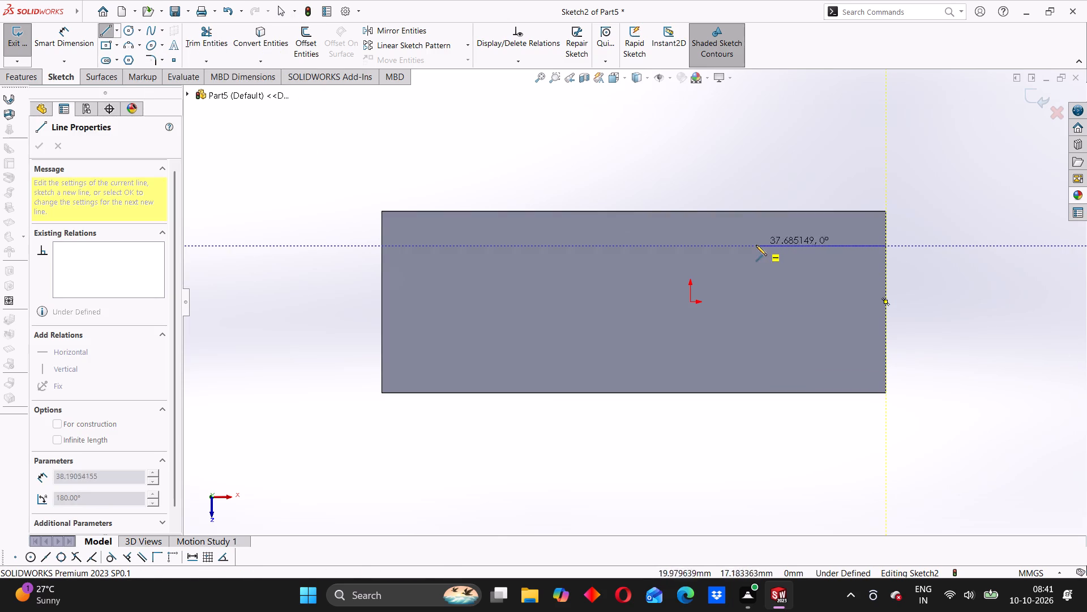
click(754, 245)
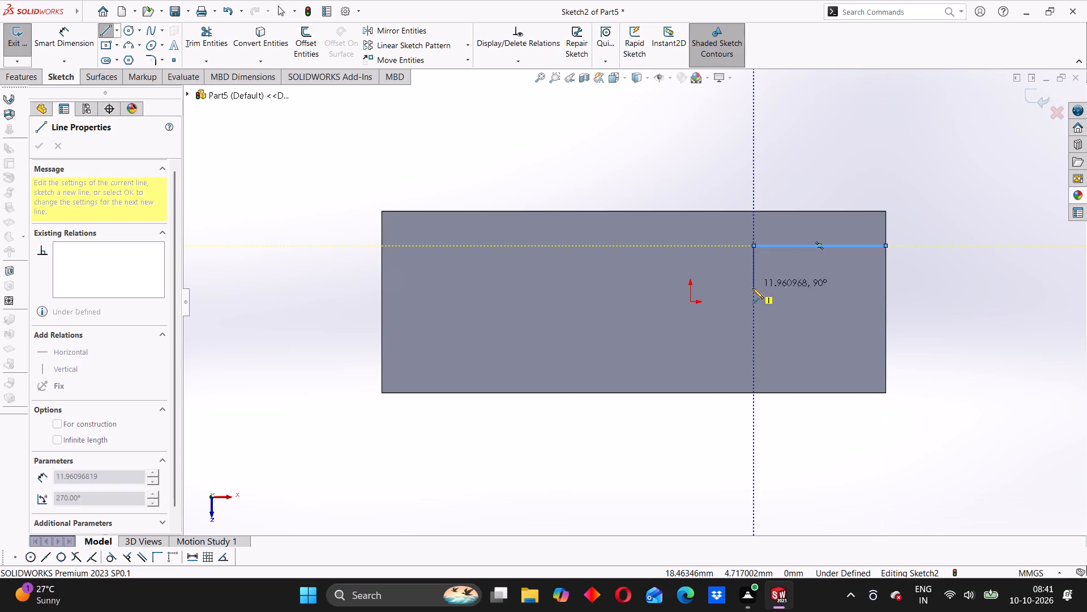
click(753, 343)
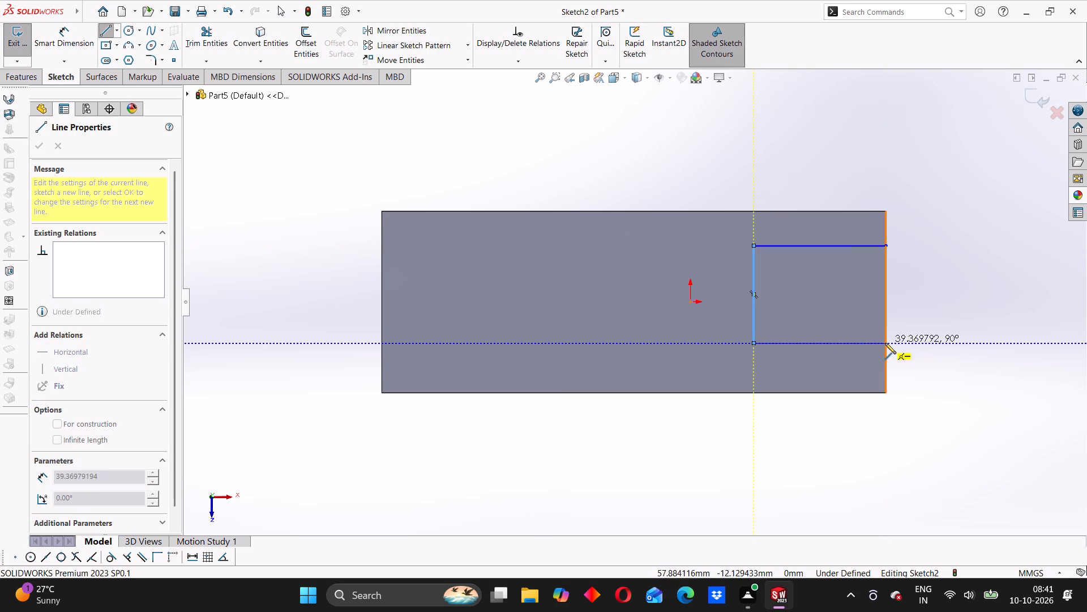
click(885, 343)
click(885, 243)
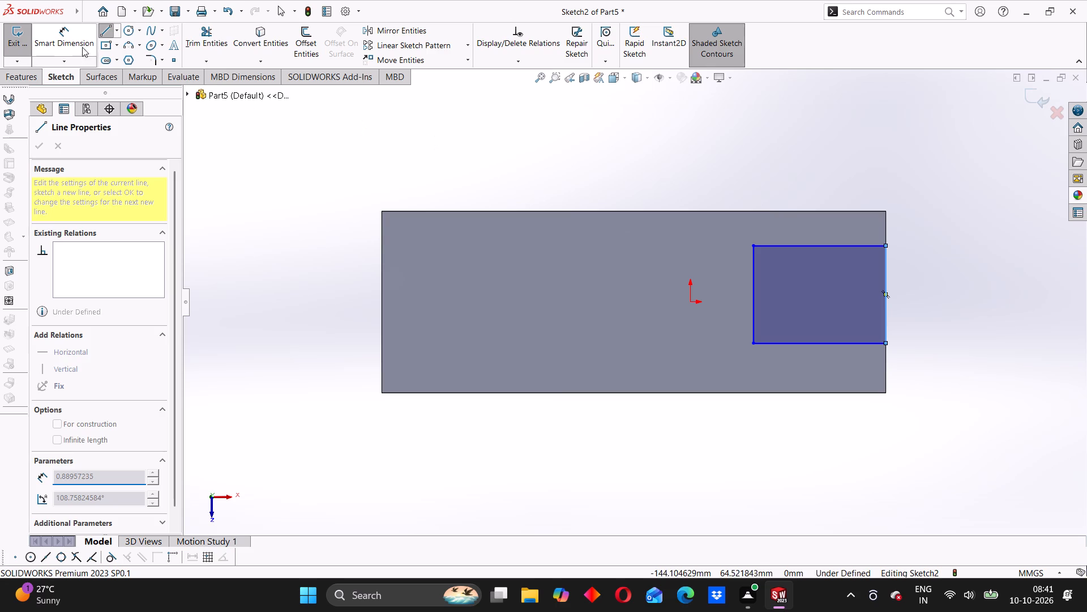
key(Escape)
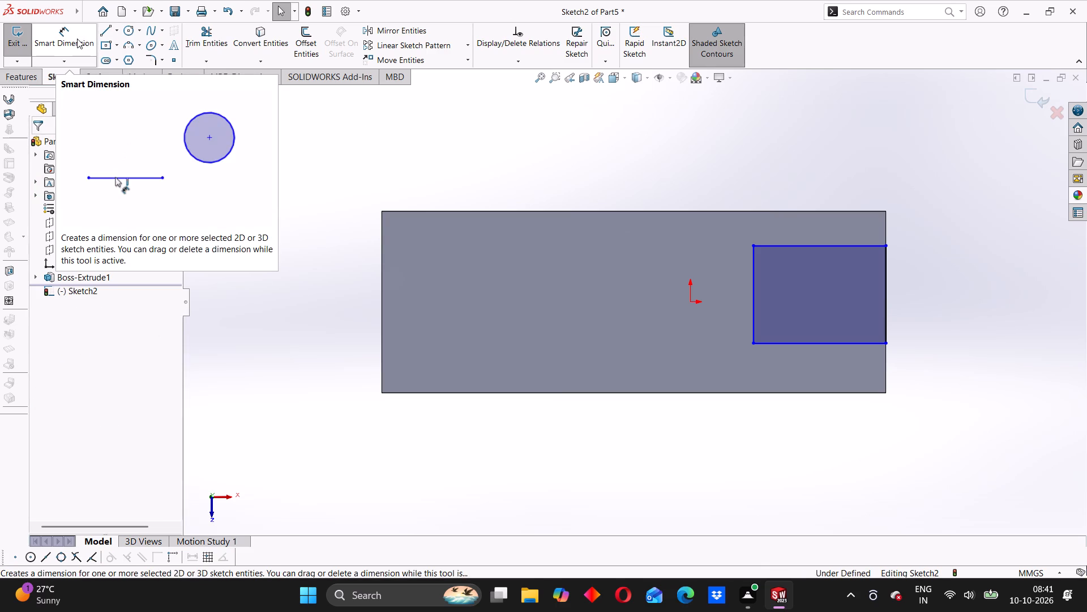
Dimension the rectangle's two sides parallel to the block's long edges 12 mm from the nearest long edge each.
click(77, 39)
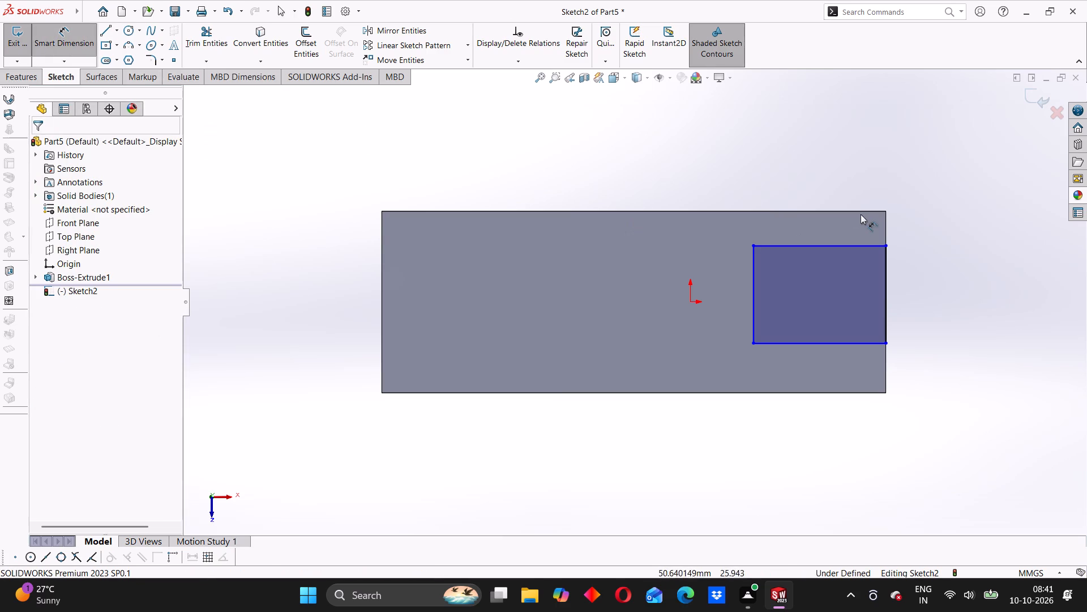
click(865, 244)
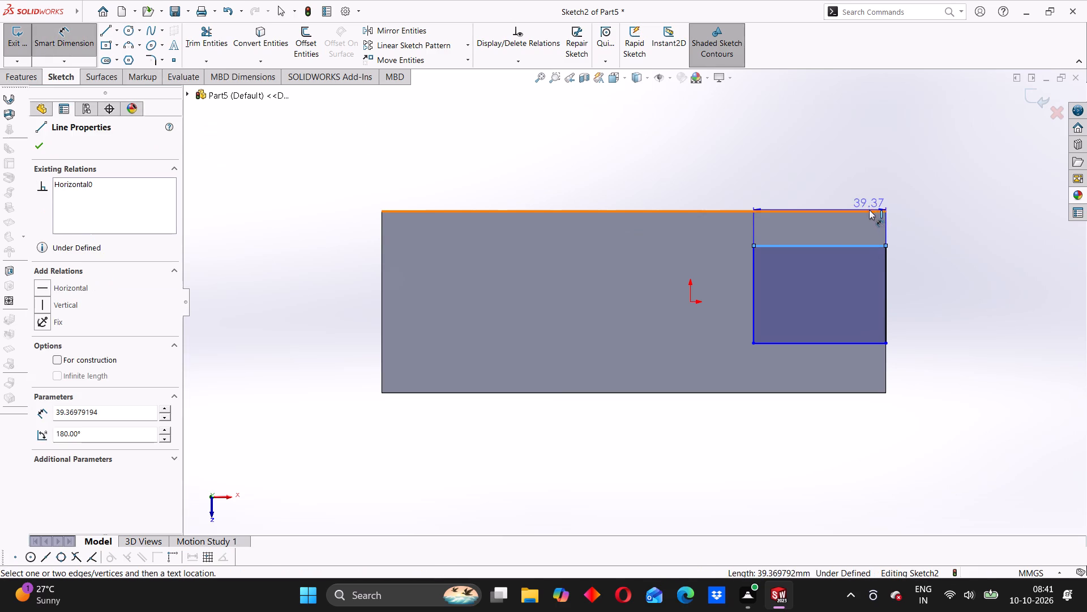
click(869, 210)
click(900, 214)
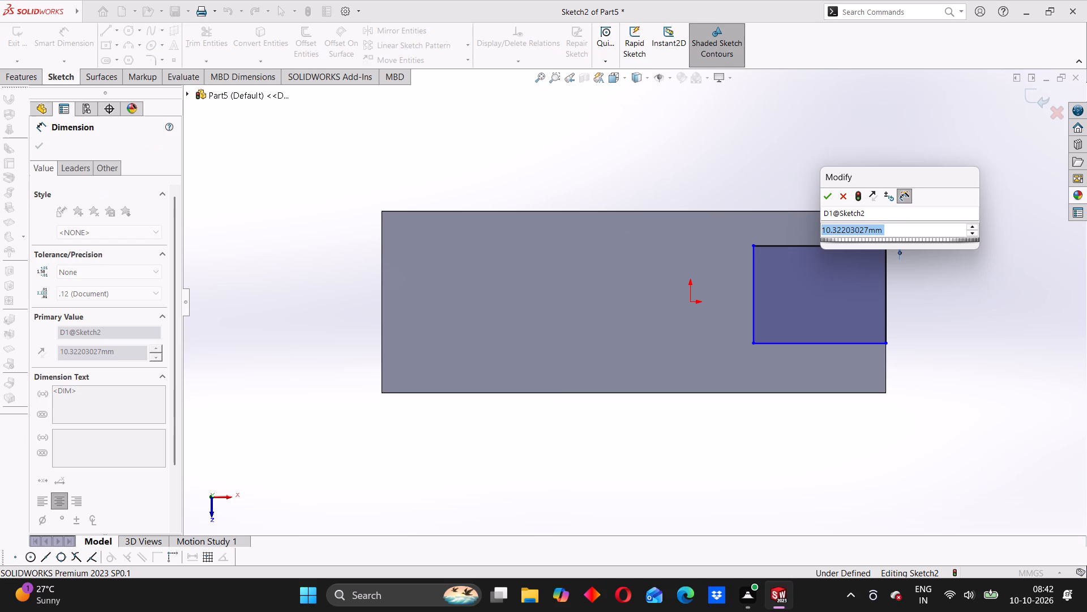
text(12)
key(Return)
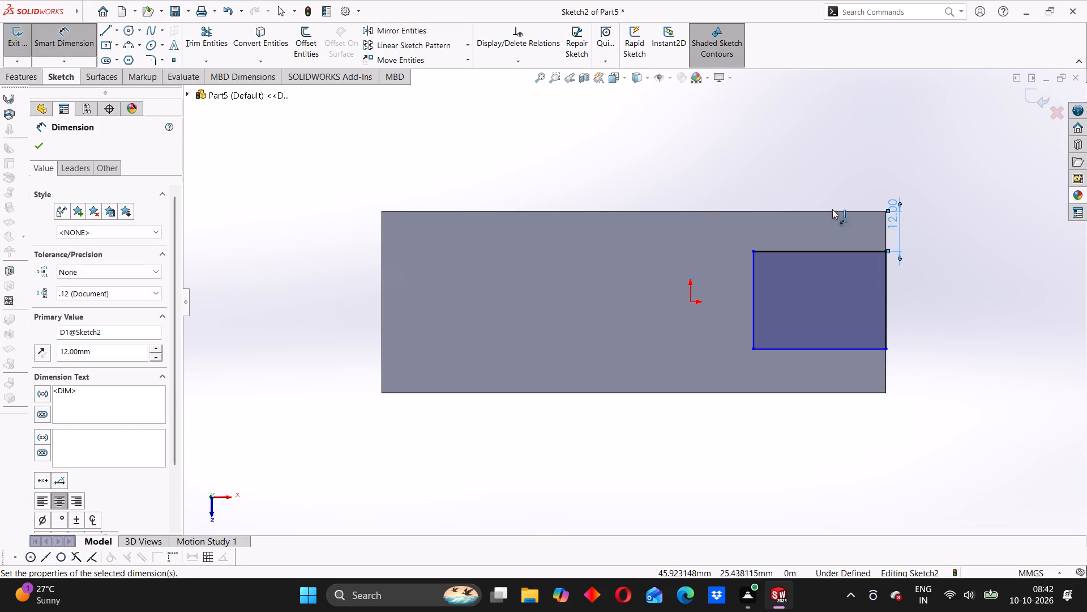
click(864, 349)
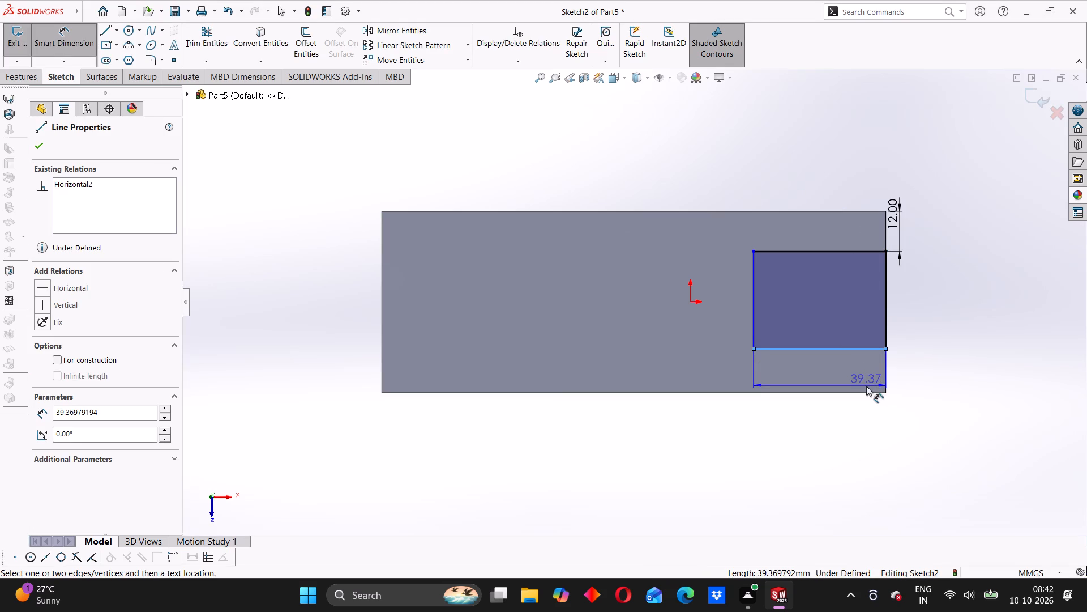
click(866, 393)
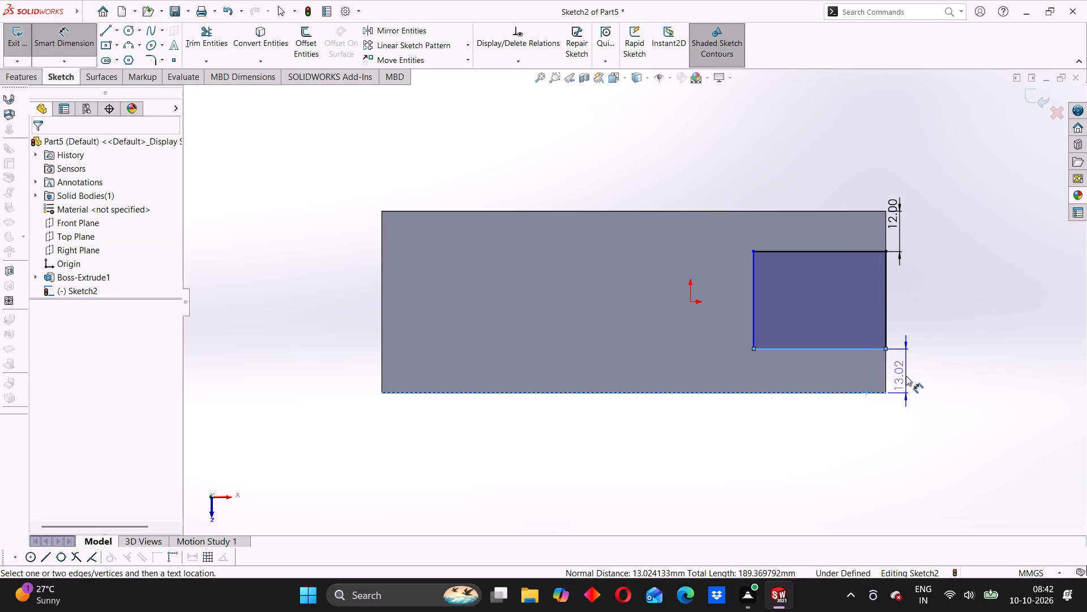
click(906, 376)
text(12)
key(Return)
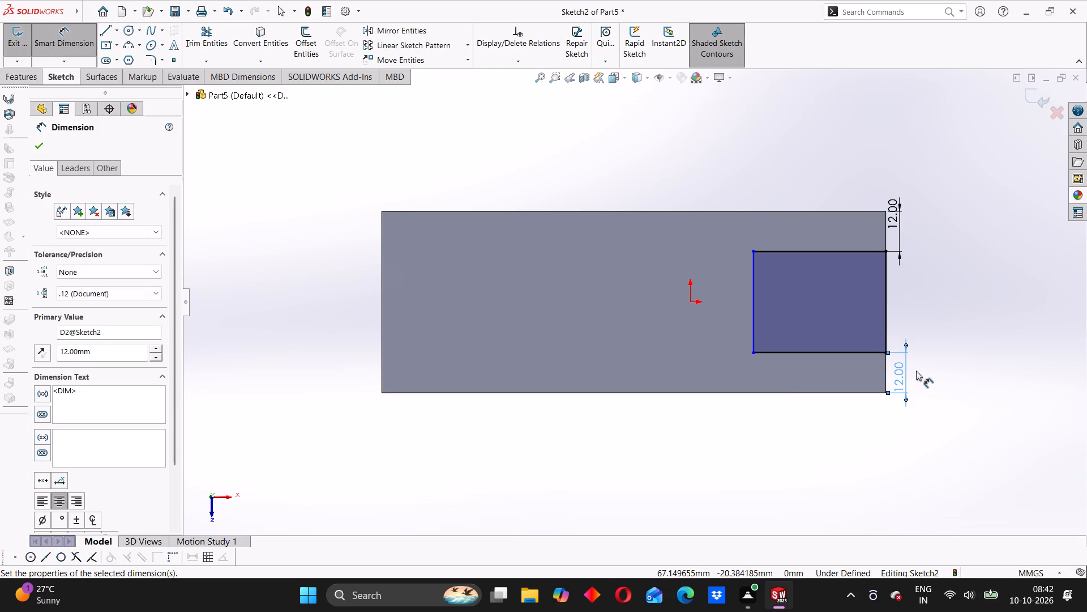
Dimension the rectangle's length along the block as 34 mm.
click(799, 246)
click(798, 251)
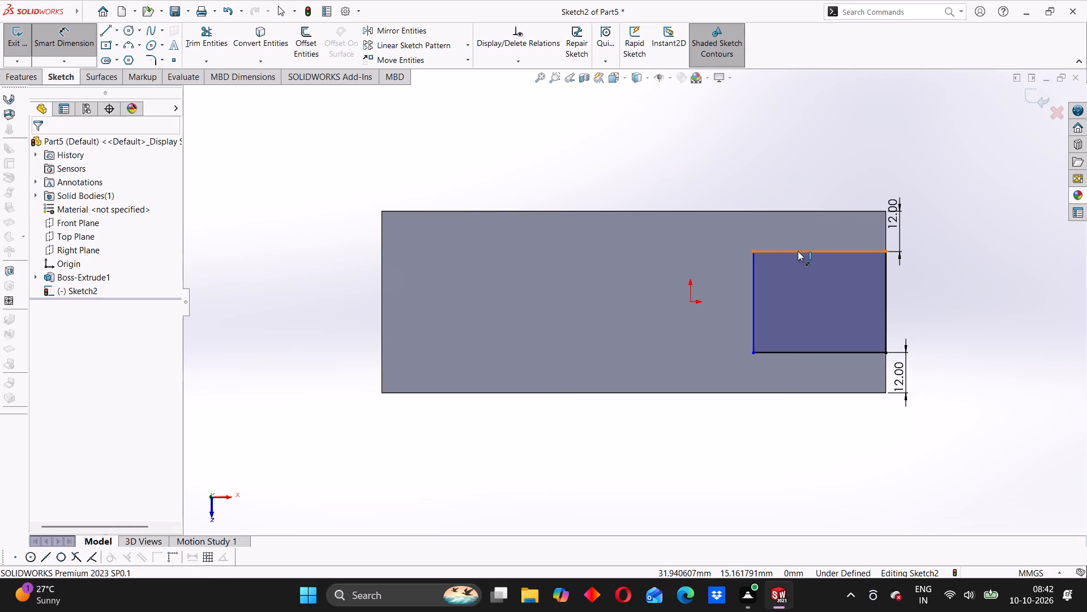
click(802, 172)
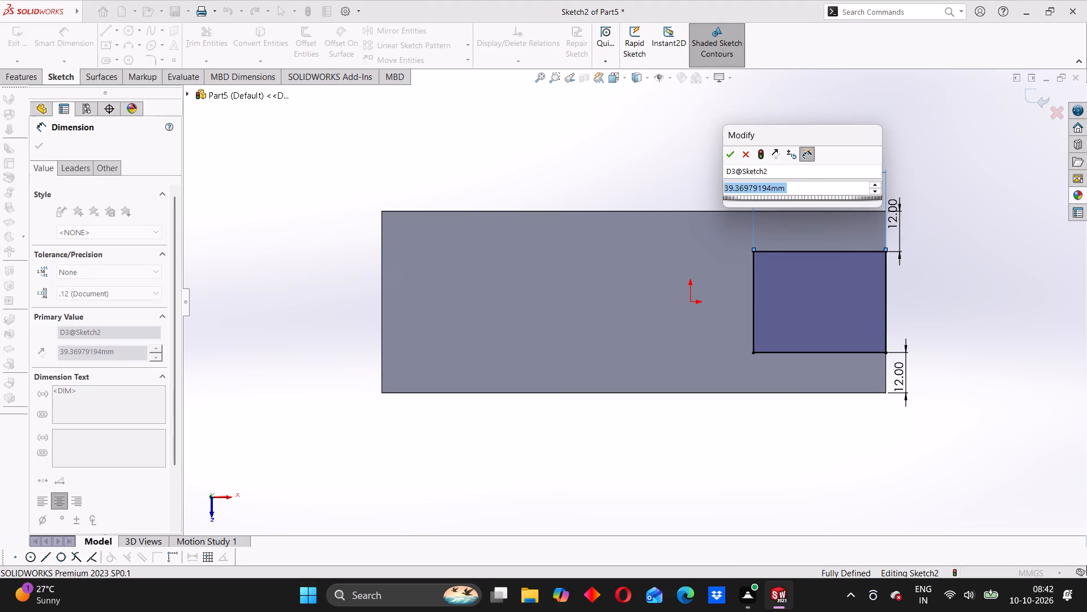
key(3)
key(4)
key(Return)
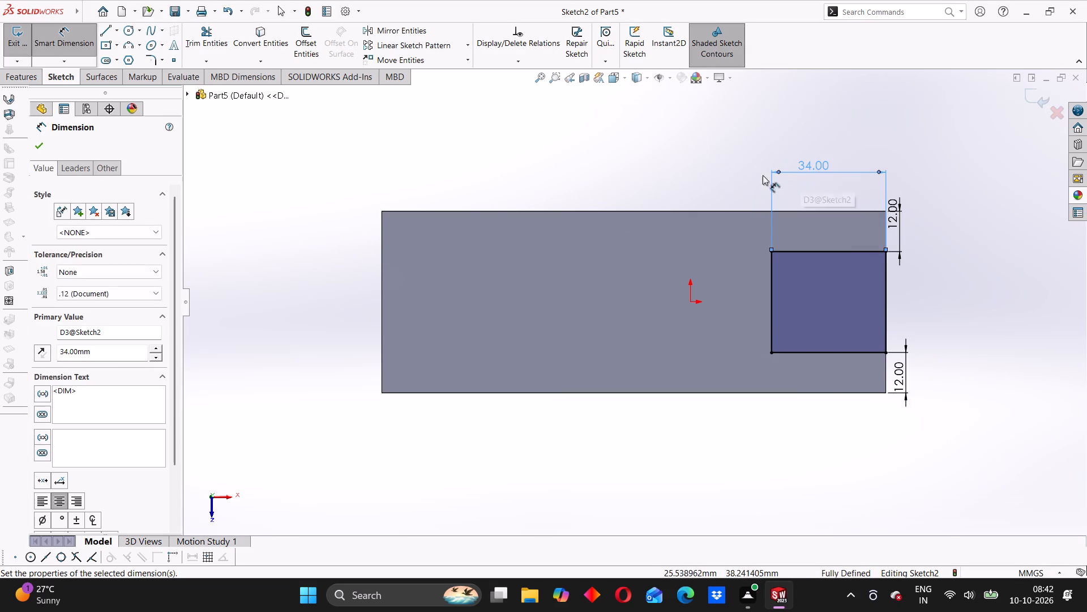
click(718, 172)
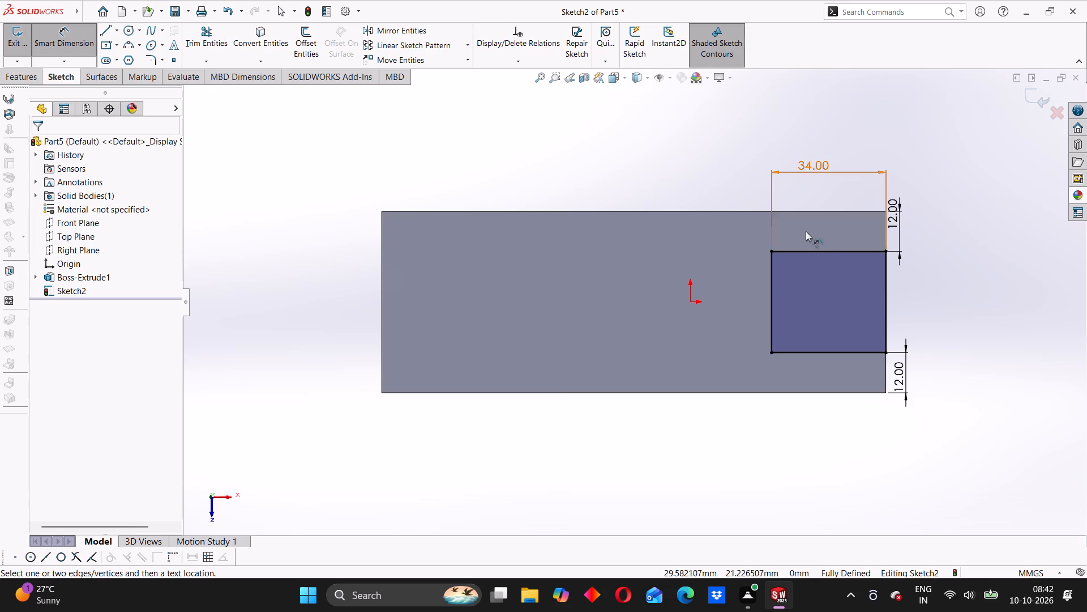
Cut-extrude the dimensioned rectangle through the block's end with a Blind depth of 54 mm.
scroll(818, 233, up, 2)
middle_drag(720, 401, 717, 248)
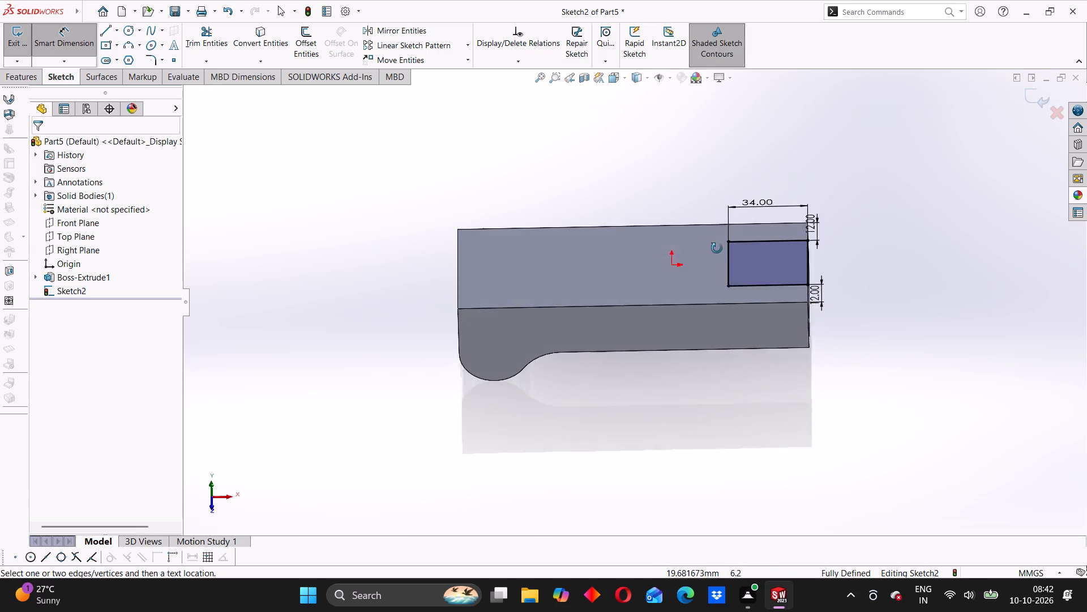
middle_drag(717, 248, 713, 210)
middle_drag(682, 335, 577, 355)
middle_drag(596, 290, 600, 333)
click(78, 49)
click(33, 74)
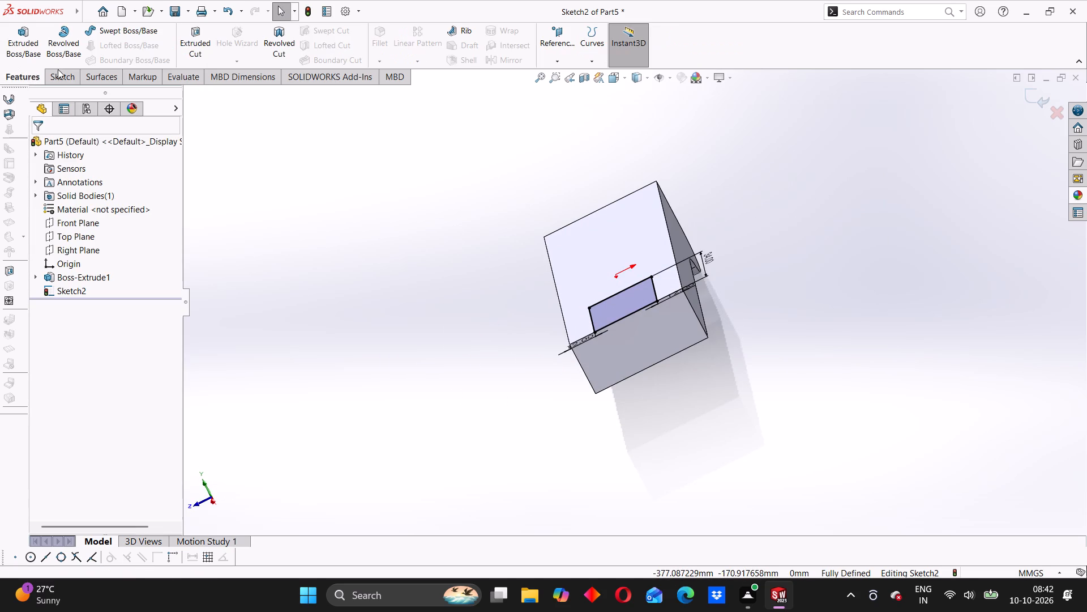
click(188, 39)
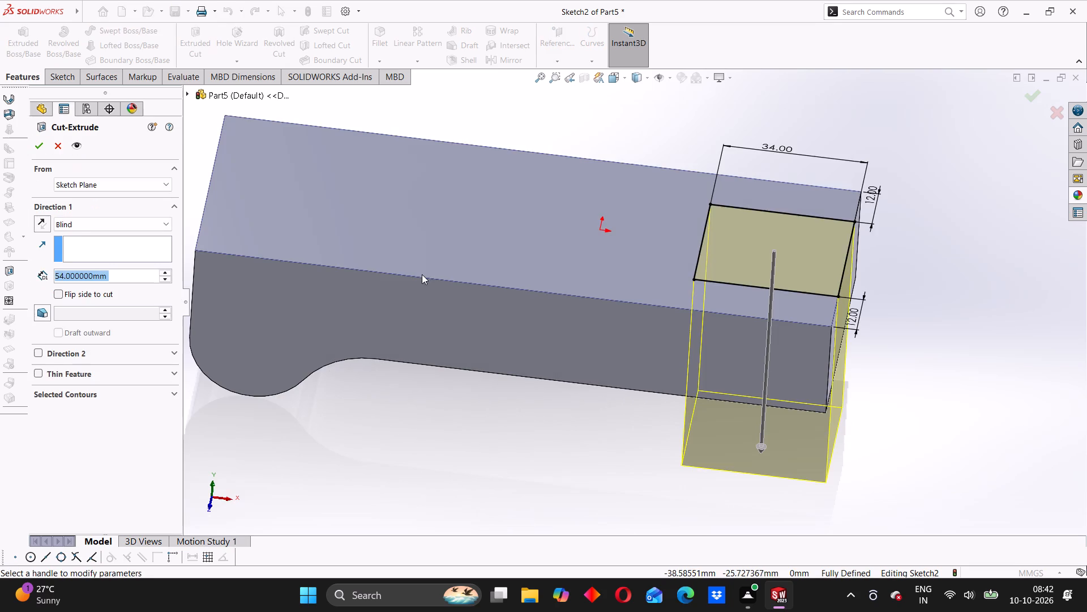
middle_drag(481, 341, 475, 223)
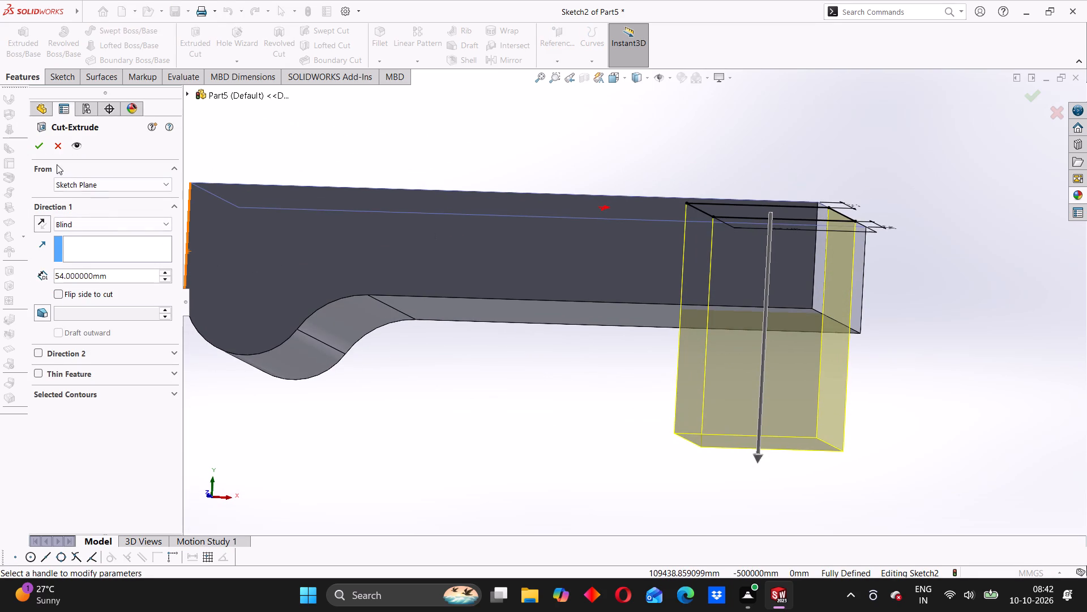
click(36, 147)
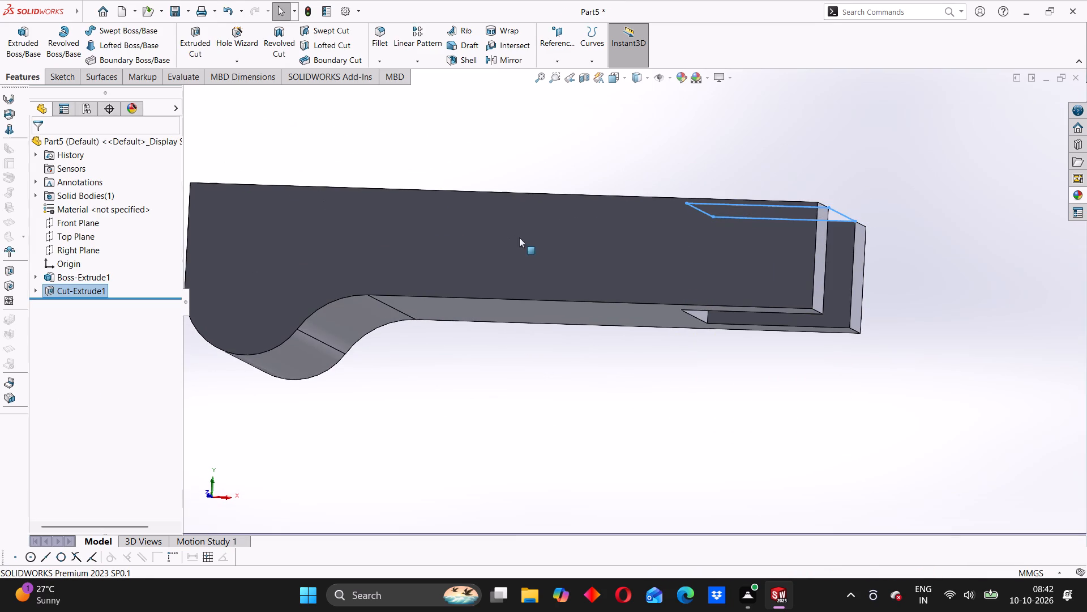
middle_drag(545, 247, 598, 329)
click(525, 134)
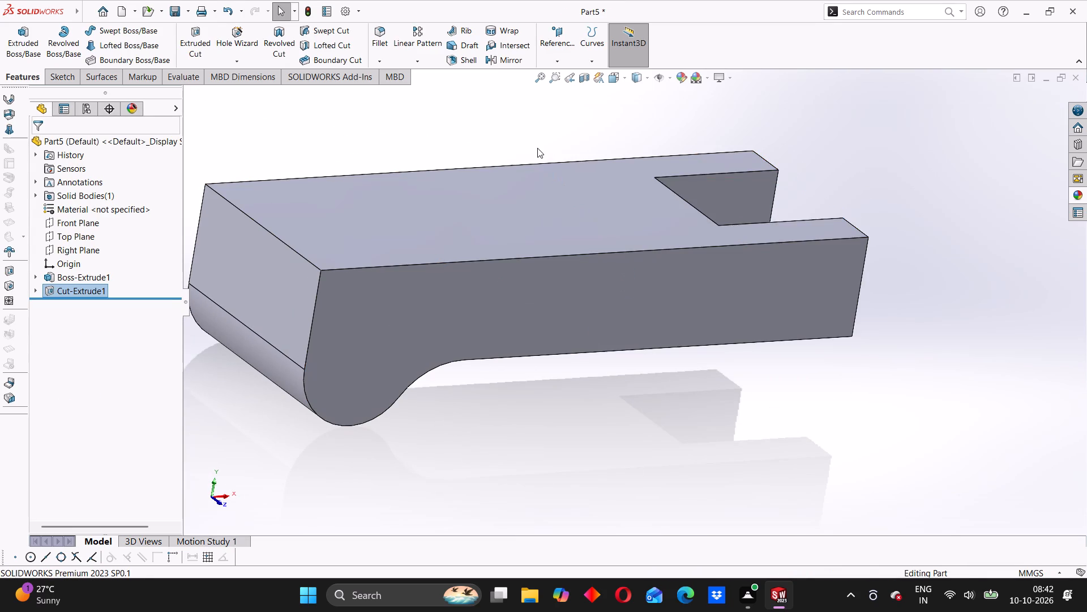
Examine the slotted block from several angles to check its end cut and rounded end.
scroll(764, 284, up, 2)
middle_drag(768, 297, 707, 287)
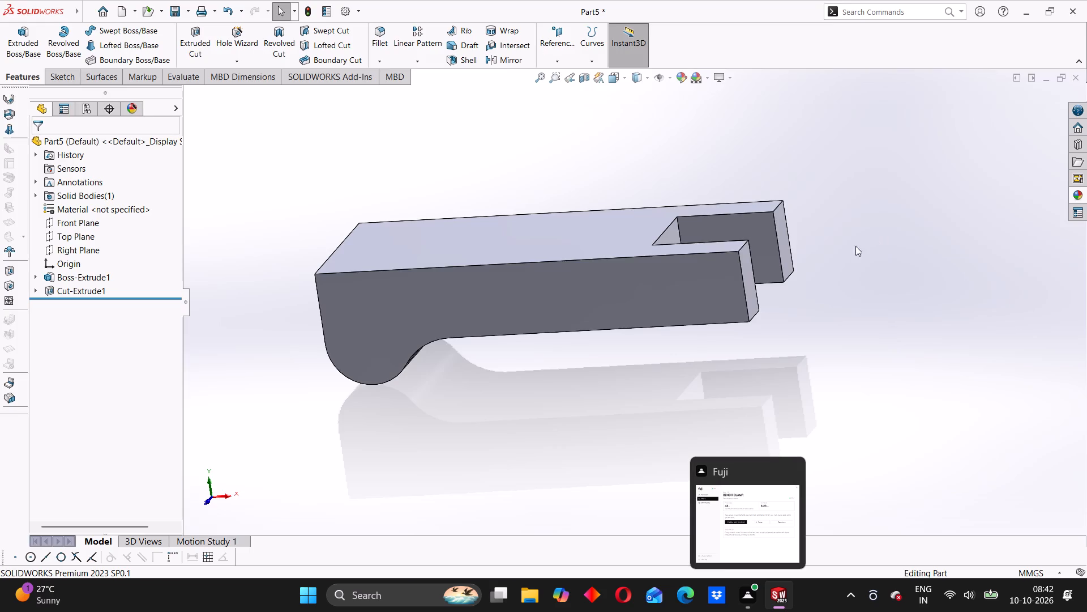
middle_drag(692, 268, 674, 289)
scroll(588, 303, up, 2)
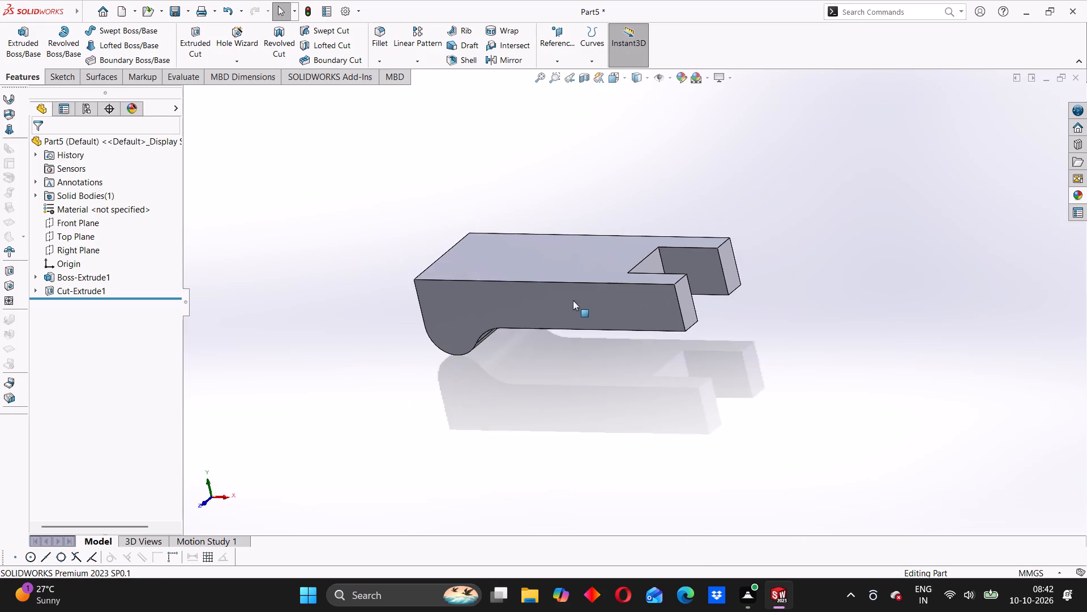
middle_drag(472, 316, 512, 274)
scroll(588, 251, down, 2)
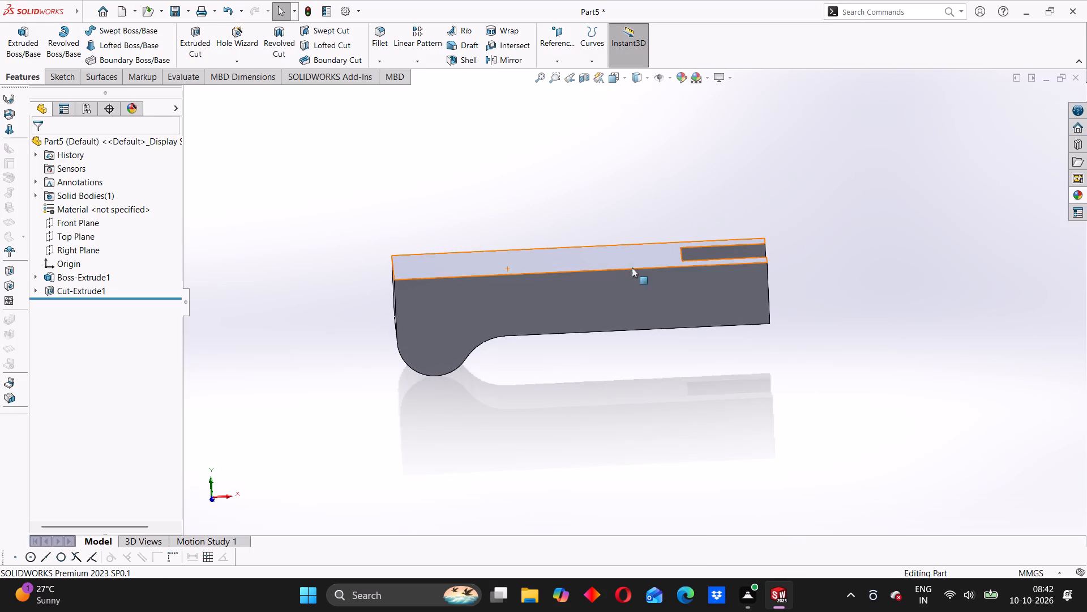
middle_drag(735, 191, 720, 217)
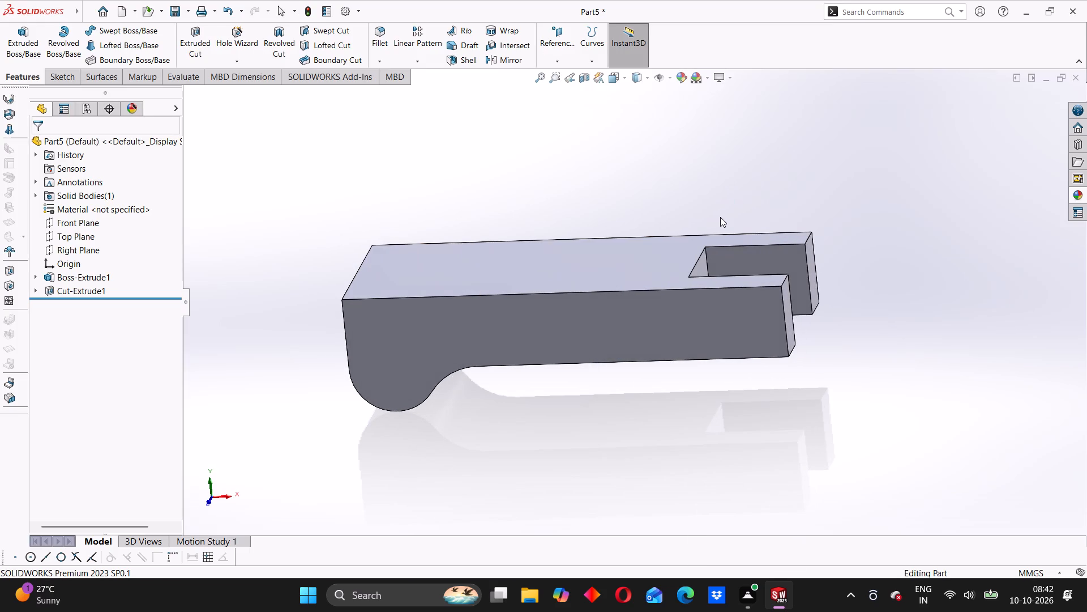
middle_drag(682, 282, 694, 345)
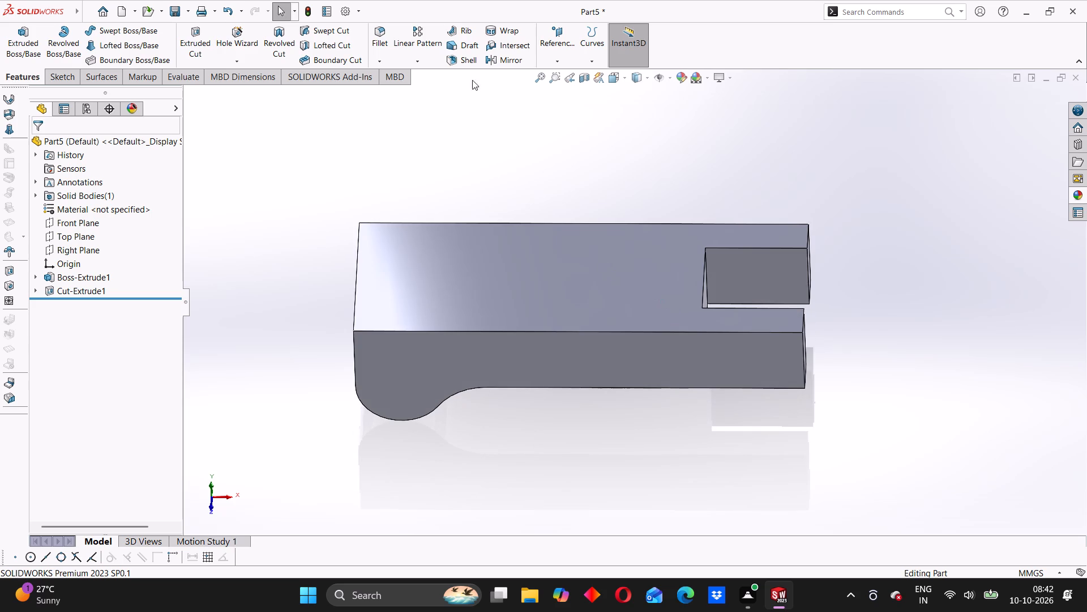
middle_drag(762, 236, 730, 254)
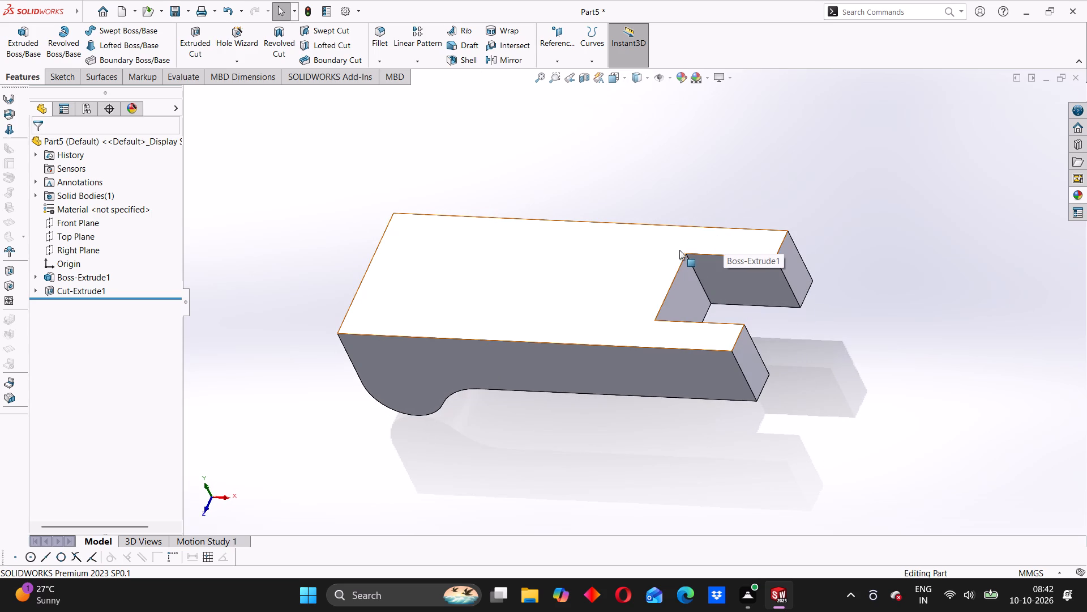
click(543, 165)
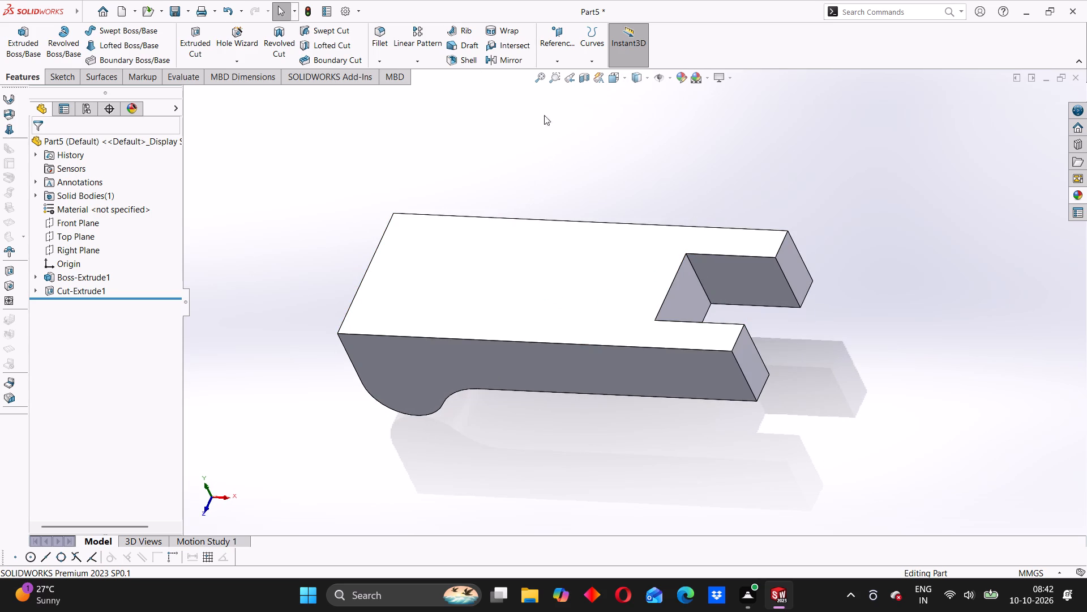
middle_drag(714, 356, 730, 305)
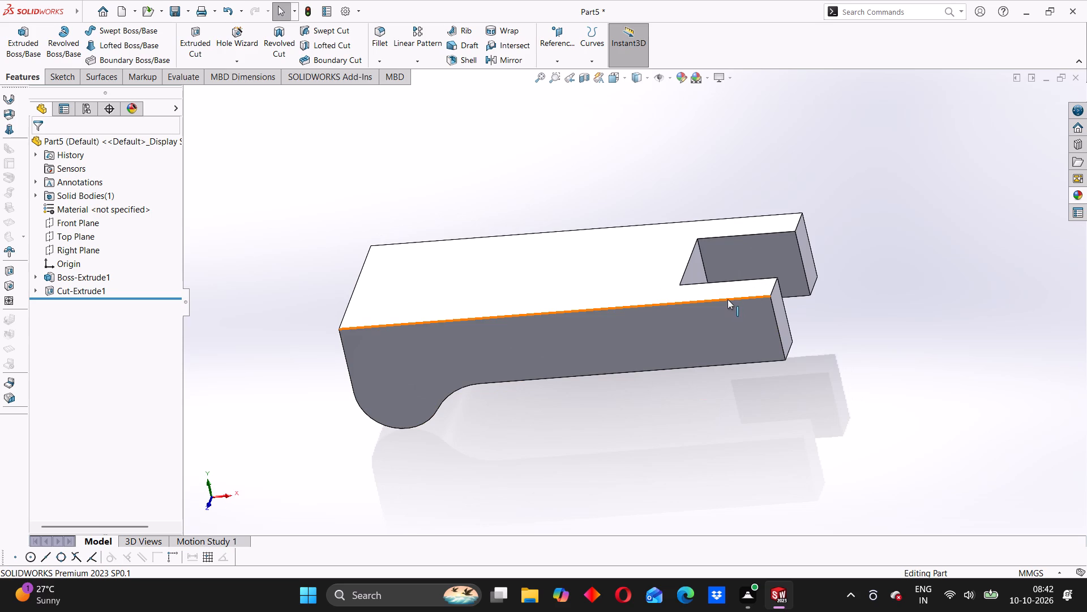
middle_drag(763, 314, 724, 325)
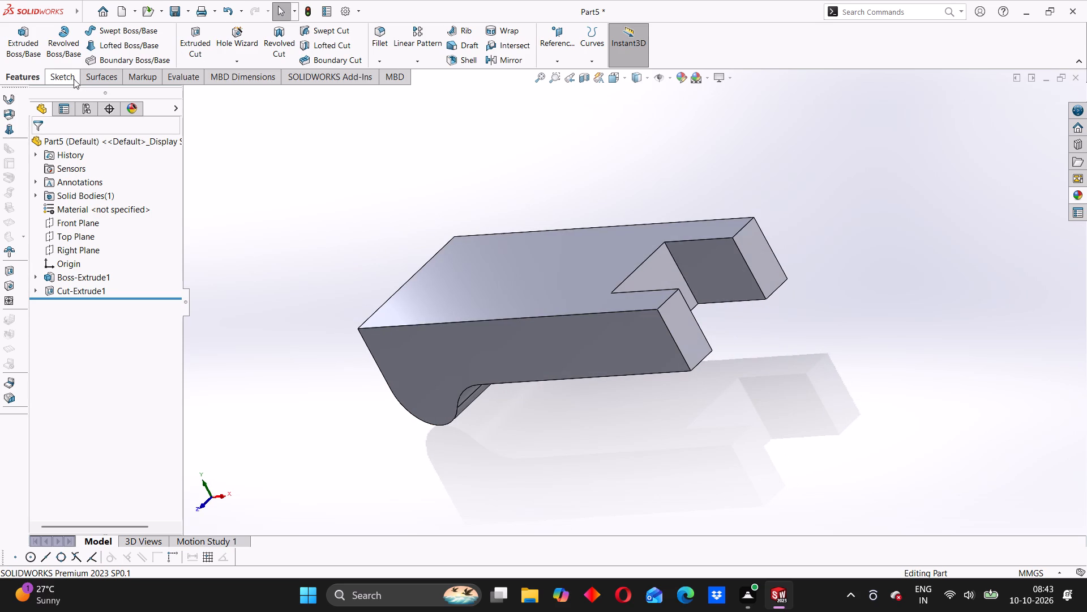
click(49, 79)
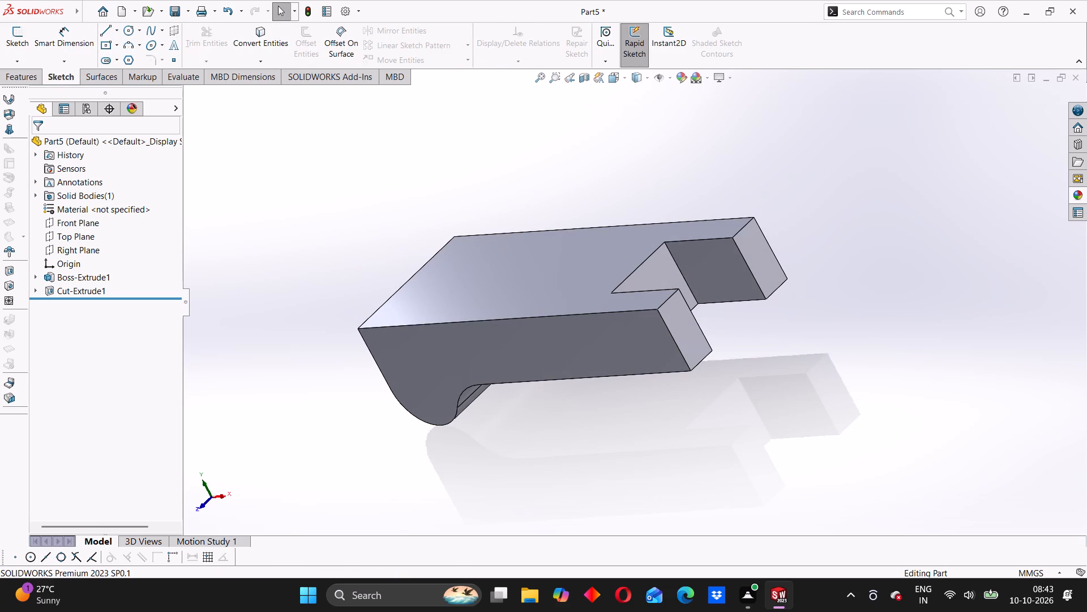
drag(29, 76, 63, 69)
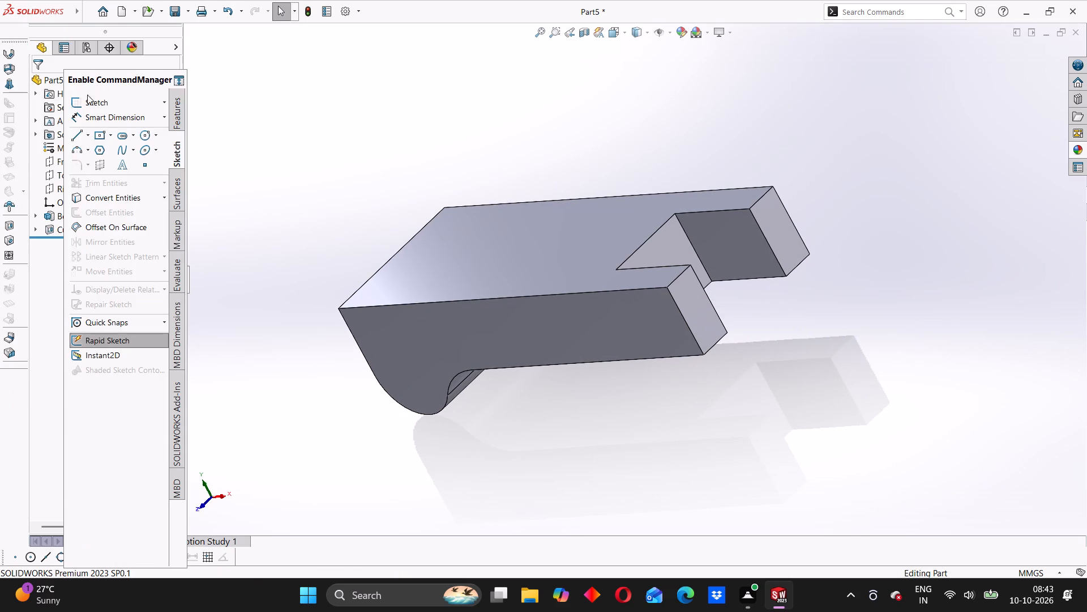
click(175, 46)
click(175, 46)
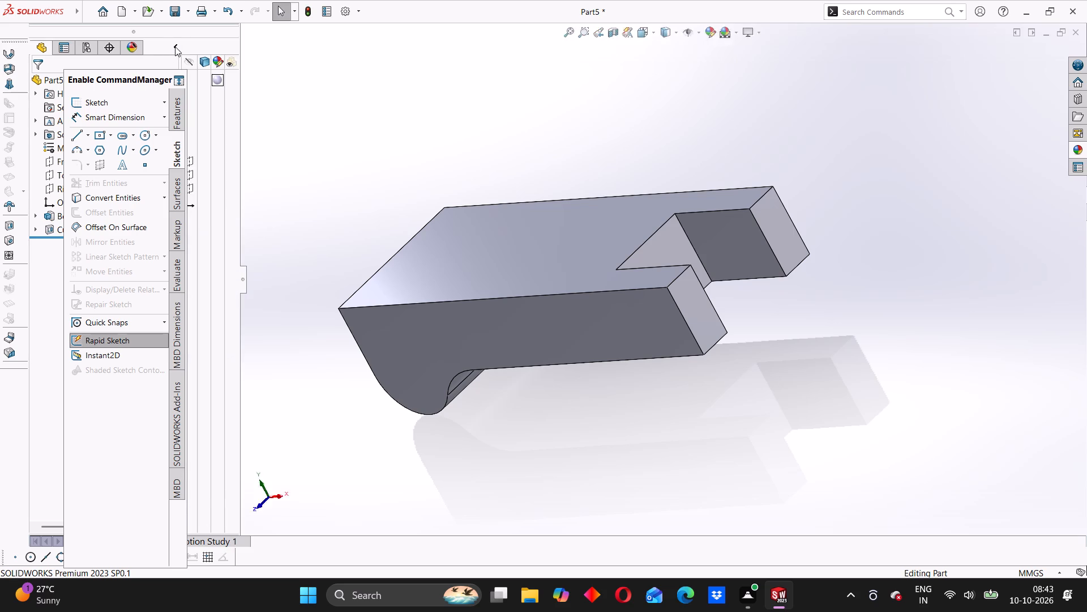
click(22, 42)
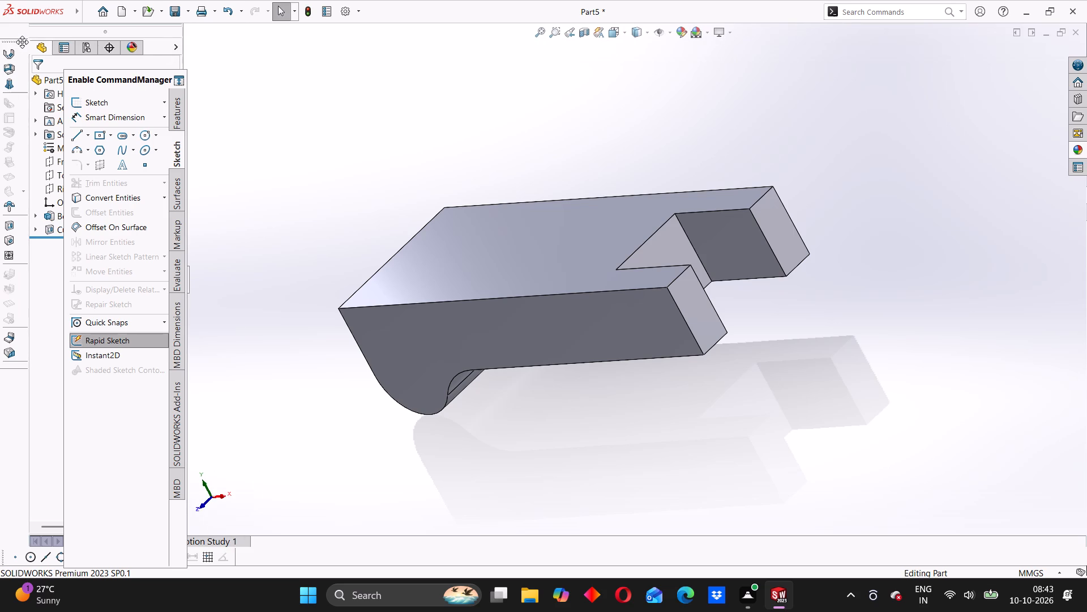
Detach the Sheet Metal toolbar and close it.
drag(23, 39, 32, 46)
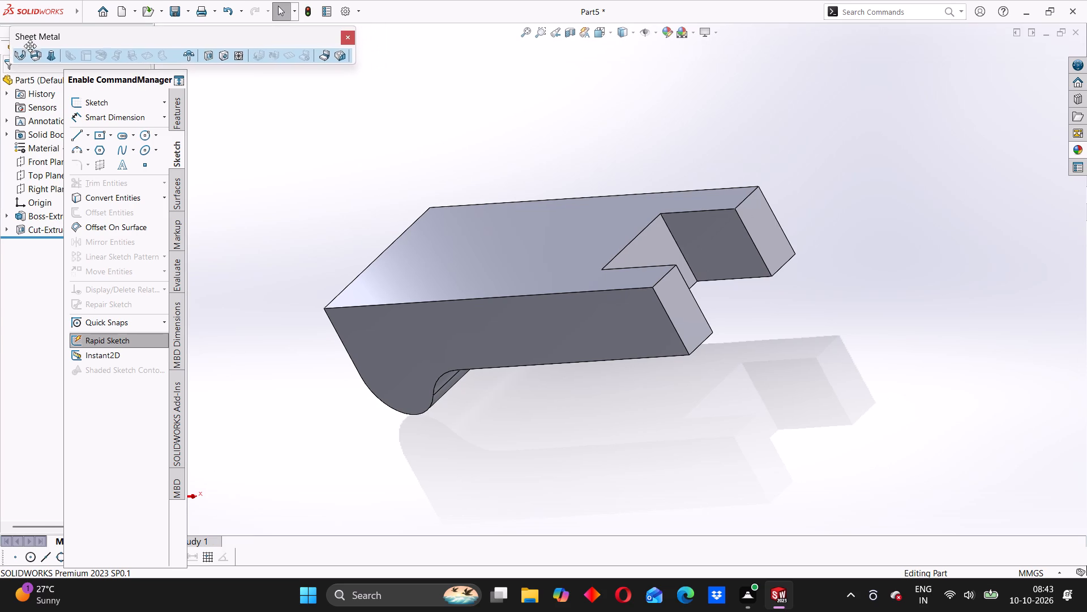
click(346, 36)
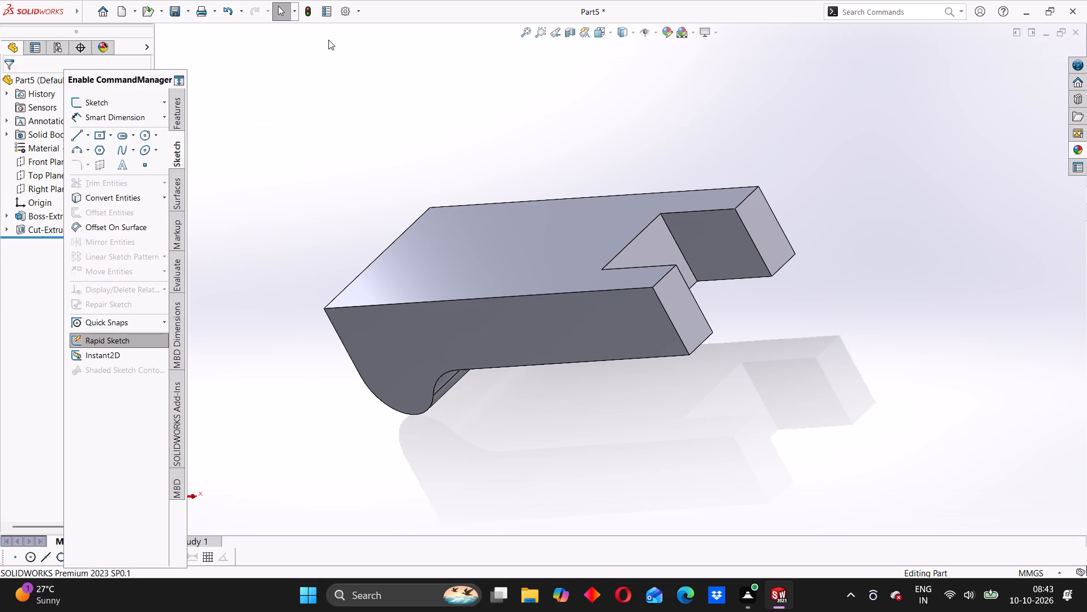
Move the floating CommandManager clear of the feature tree.
drag(117, 71, 257, 107)
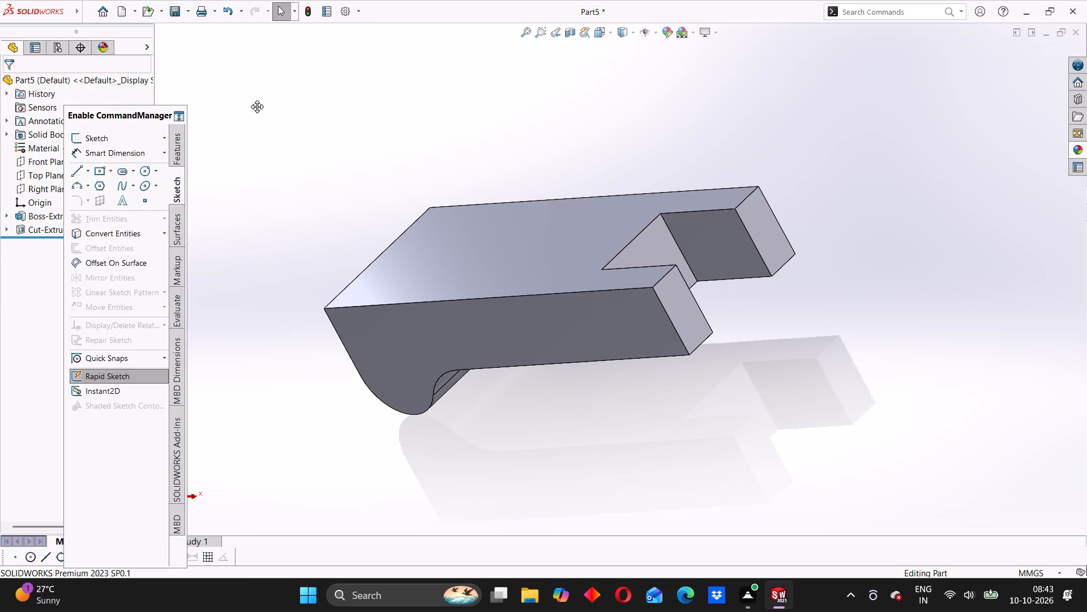
drag(257, 107, 255, 27)
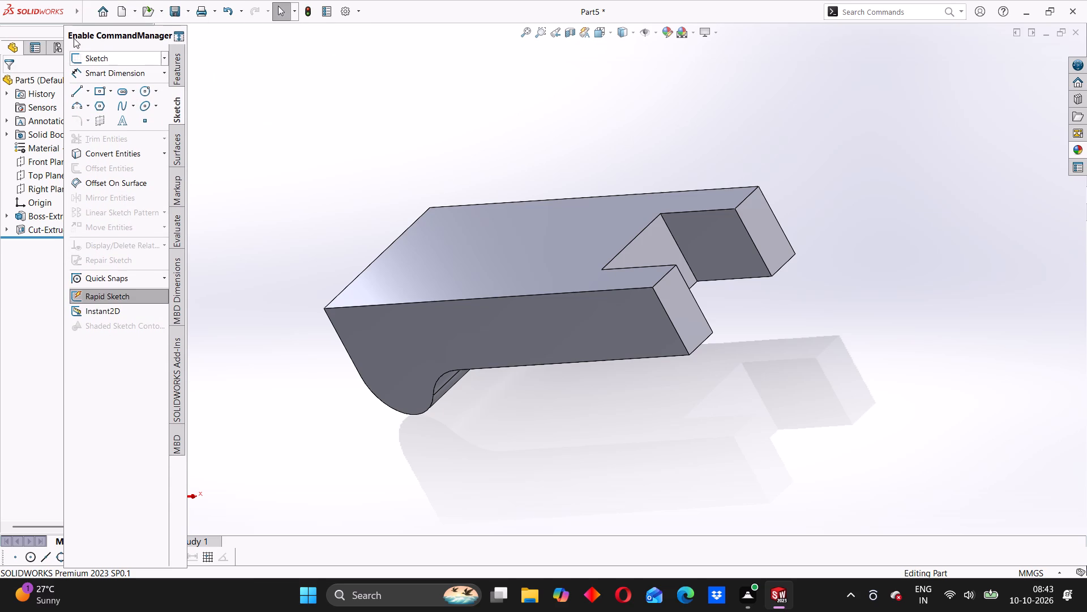
drag(75, 33, 169, 55)
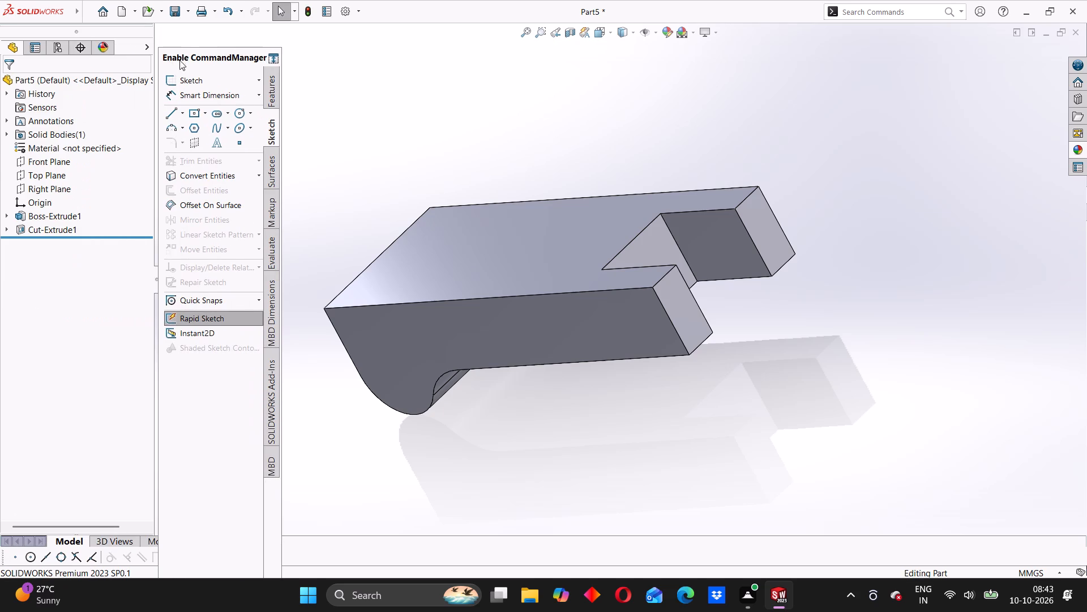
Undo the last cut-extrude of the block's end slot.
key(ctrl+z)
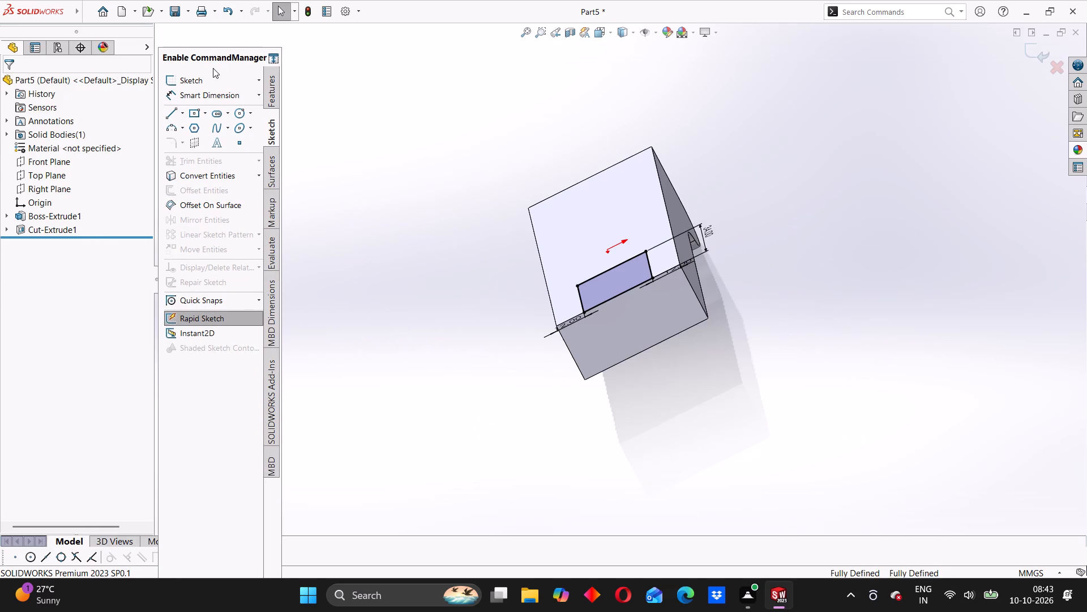
Dock the floating CommandManager back above the graphics area.
drag(230, 54, 233, 49)
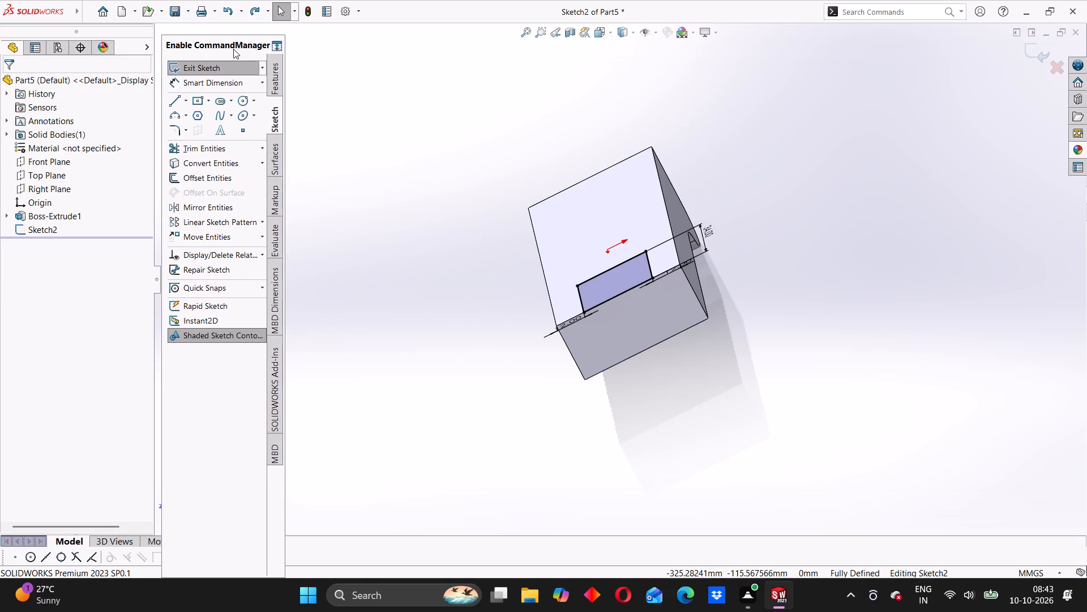
click(278, 46)
click(277, 46)
drag(276, 46, 270, 42)
click(271, 164)
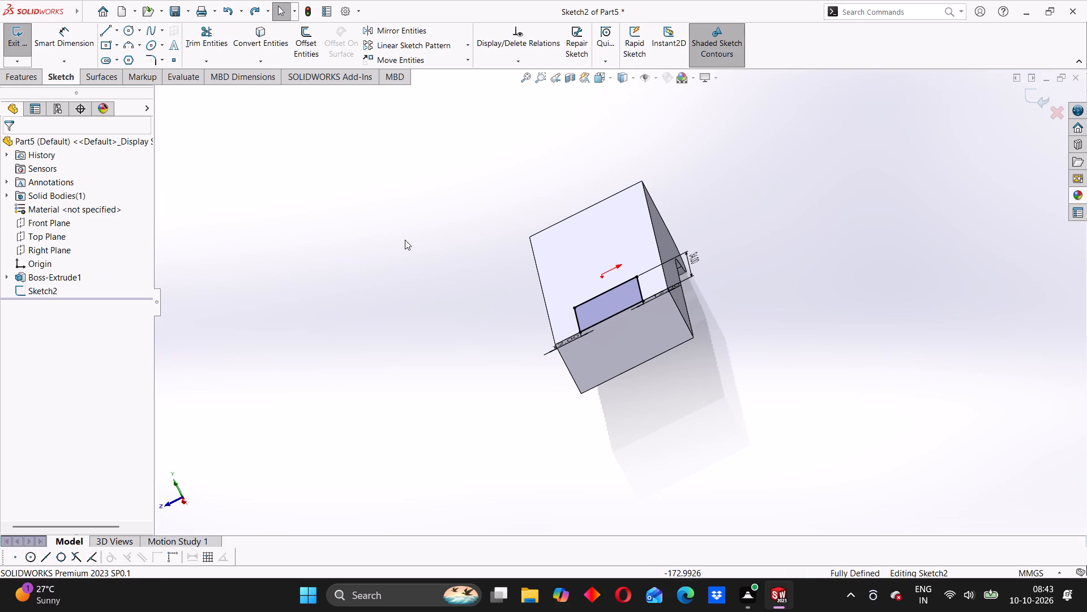
Cut-extrude the dimensioned end rectangle through the block again with a Blind depth of 54 mm.
middle_drag(532, 275, 679, 314)
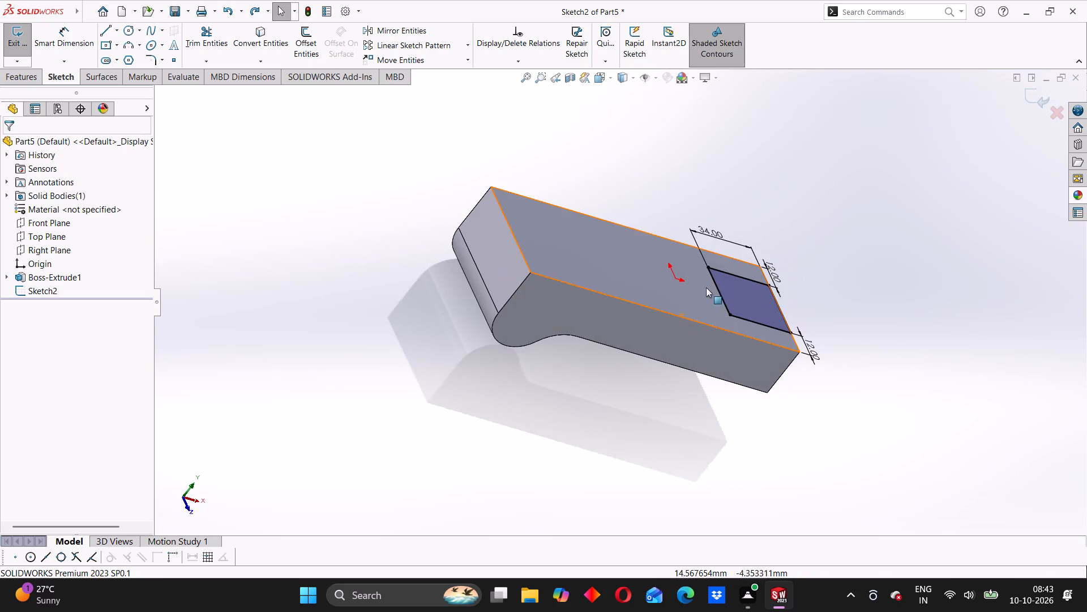
middle_drag(697, 273, 671, 321)
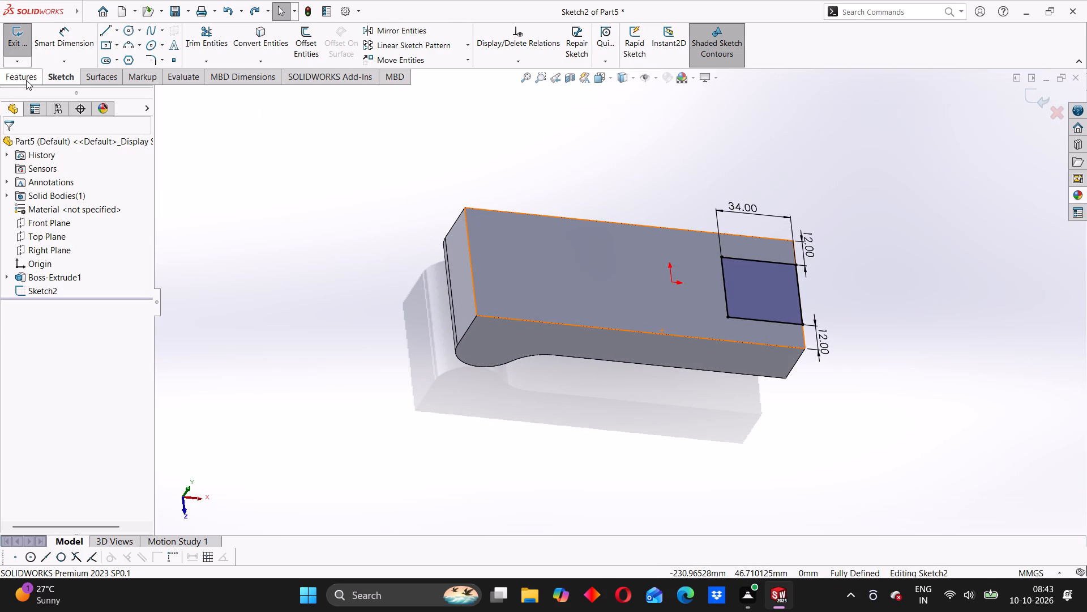
click(26, 80)
click(197, 46)
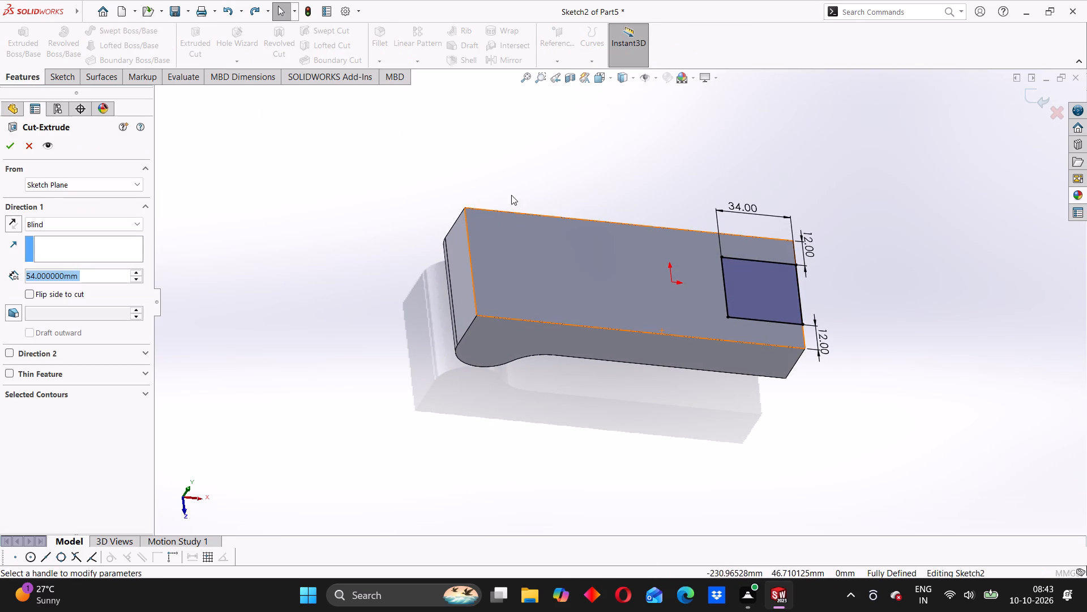
middle_drag(691, 368, 668, 368)
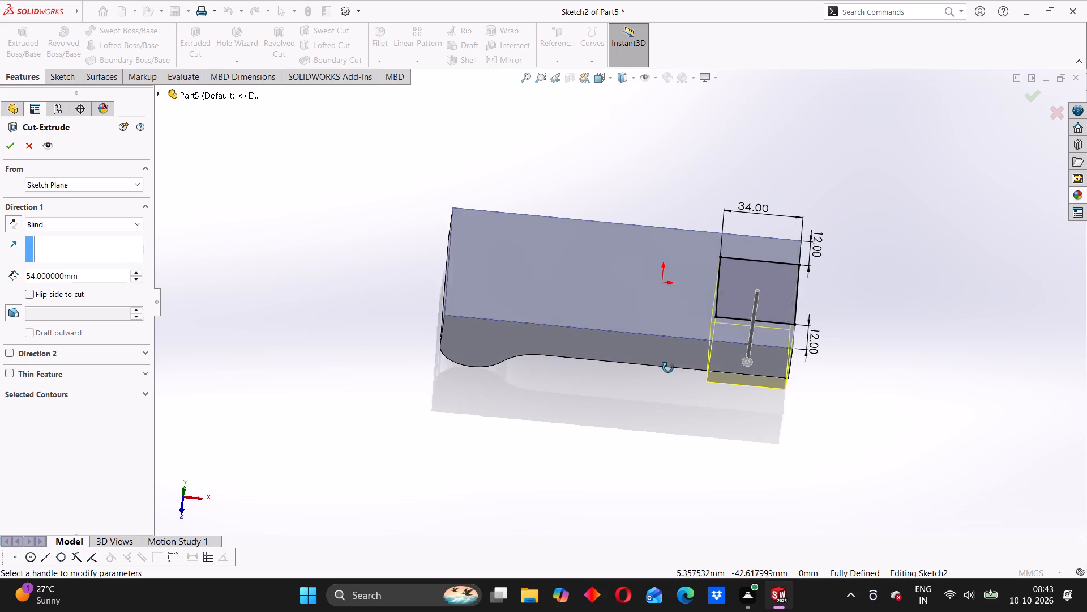
middle_drag(668, 368, 612, 408)
middle_drag(645, 386, 666, 293)
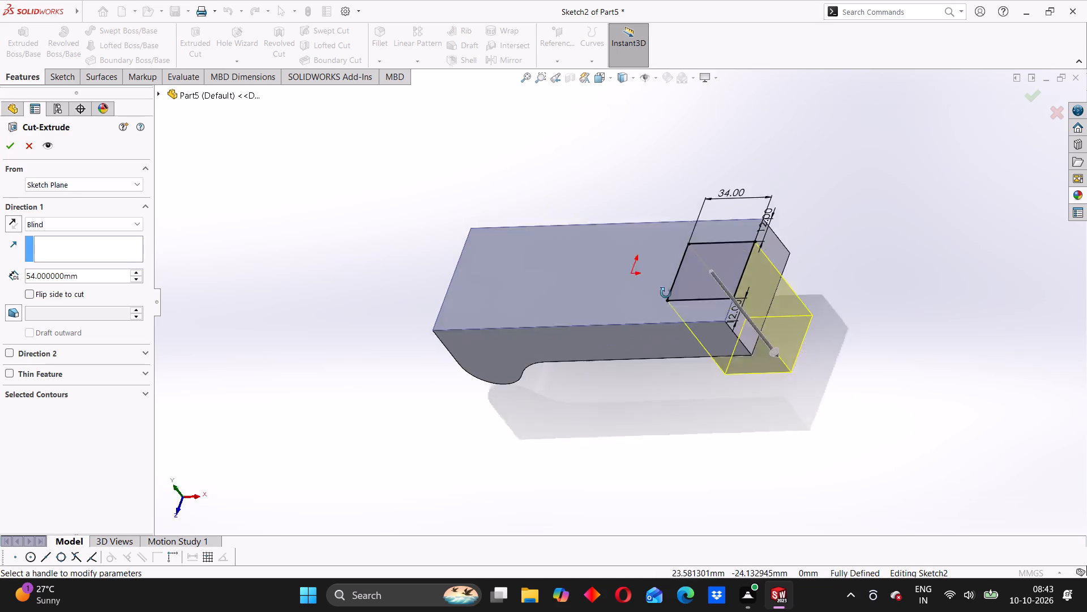
middle_drag(666, 293, 670, 243)
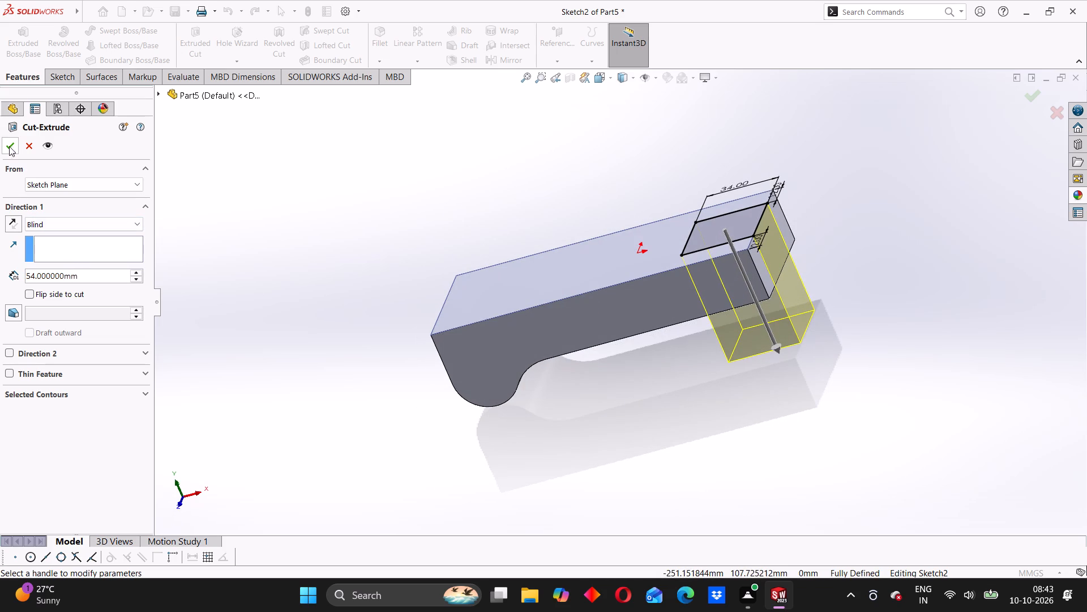
click(8, 144)
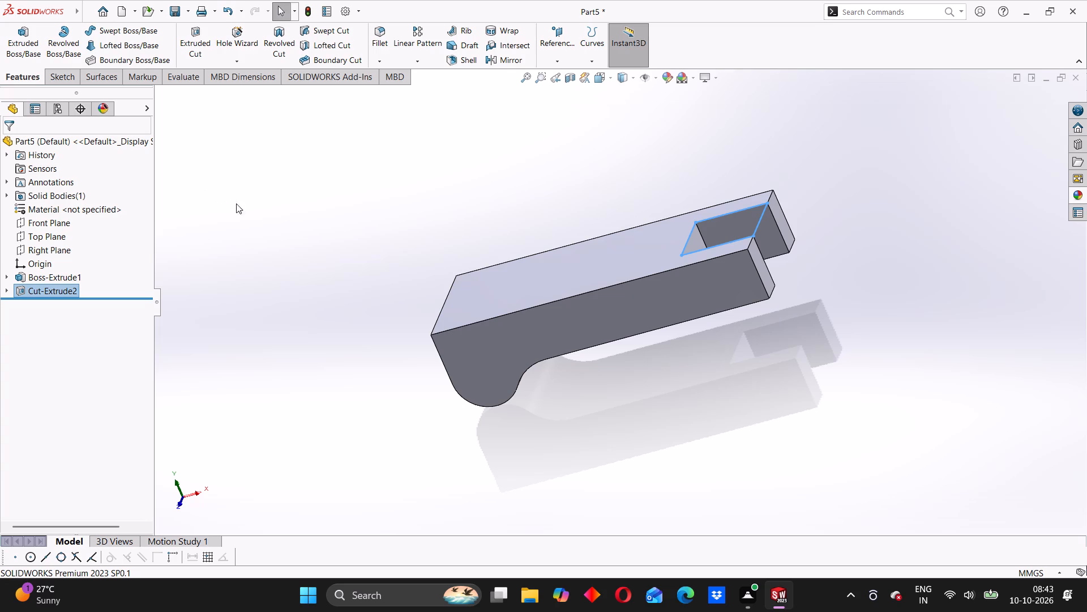
click(296, 238)
Chamfer the upper and lower outer end edges of both slot prongs at 5 mm and 45 degrees.
click(386, 66)
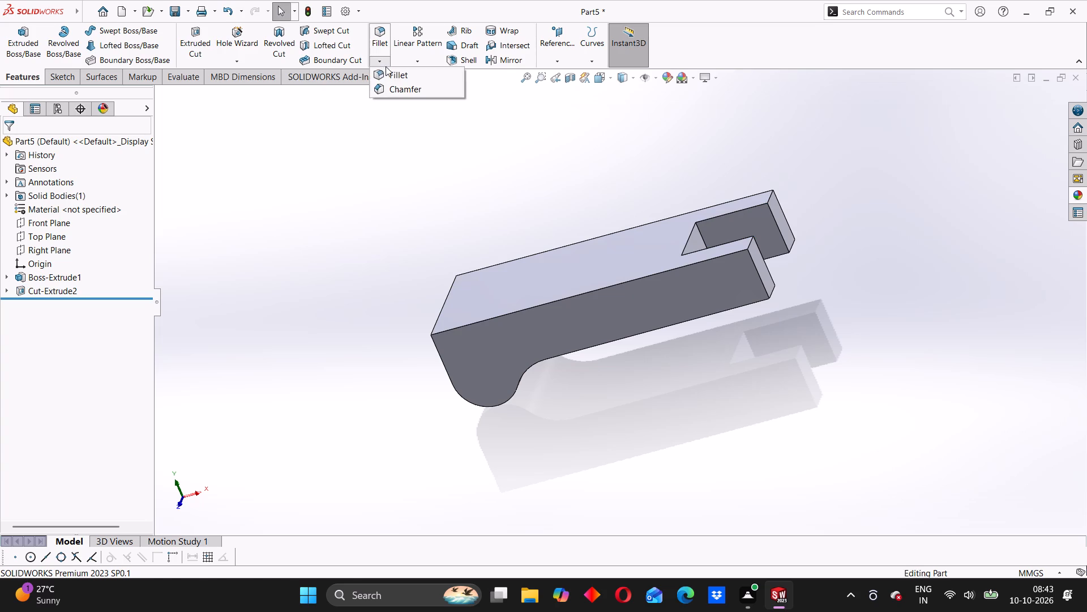
click(383, 87)
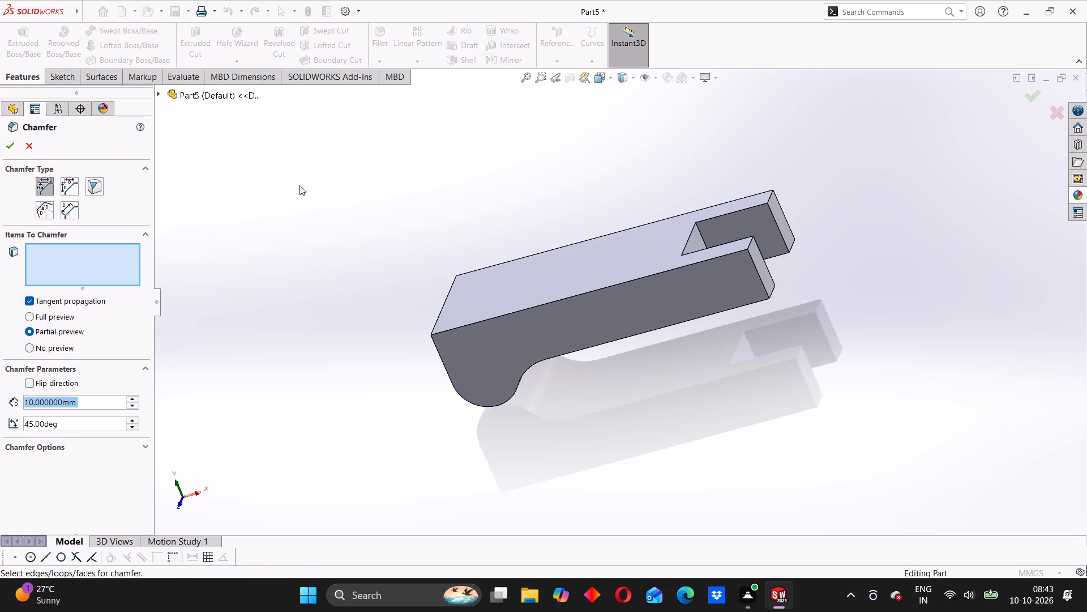
key(5)
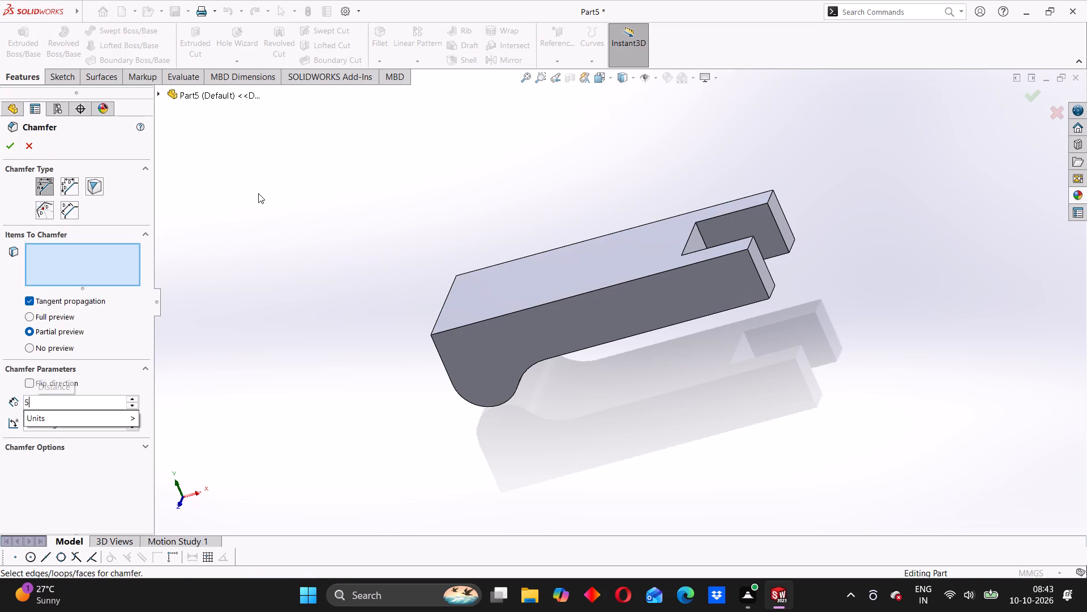
key(Return)
middle_drag(717, 245, 720, 265)
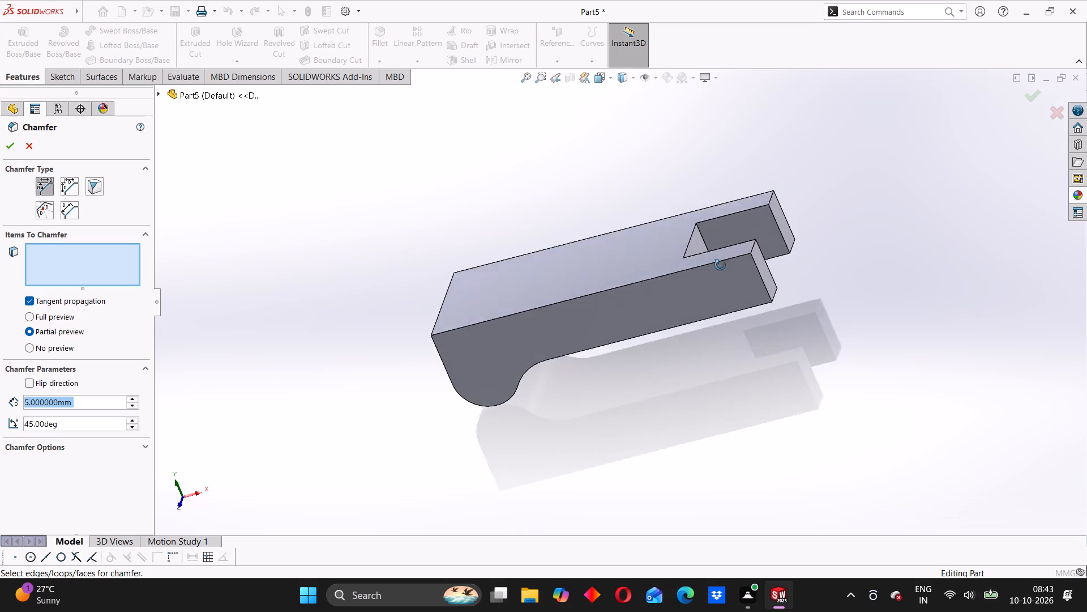
middle_drag(720, 265, 720, 302)
click(755, 284)
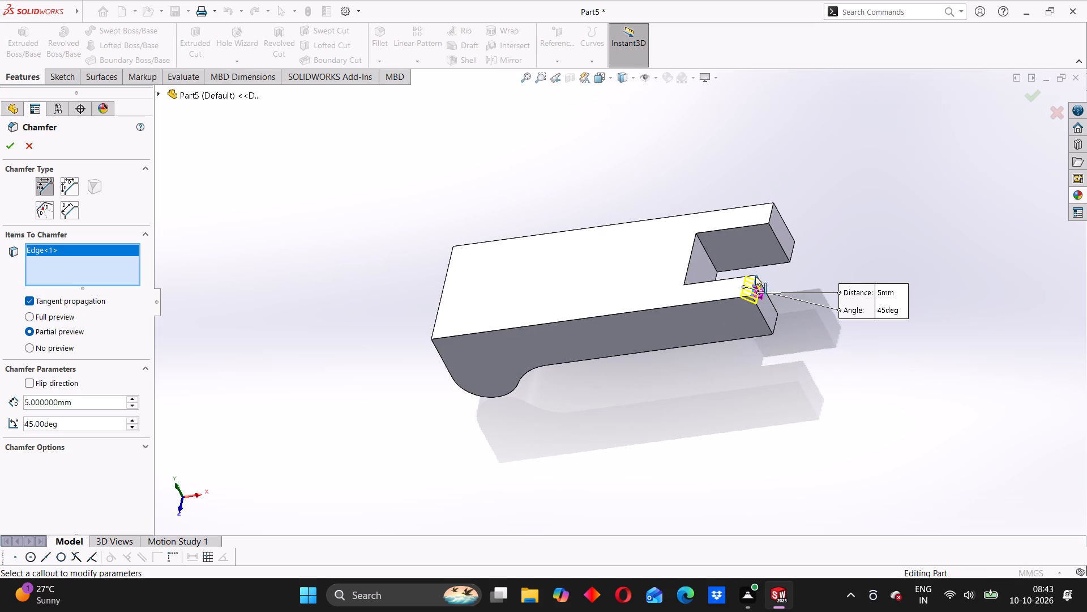
click(771, 210)
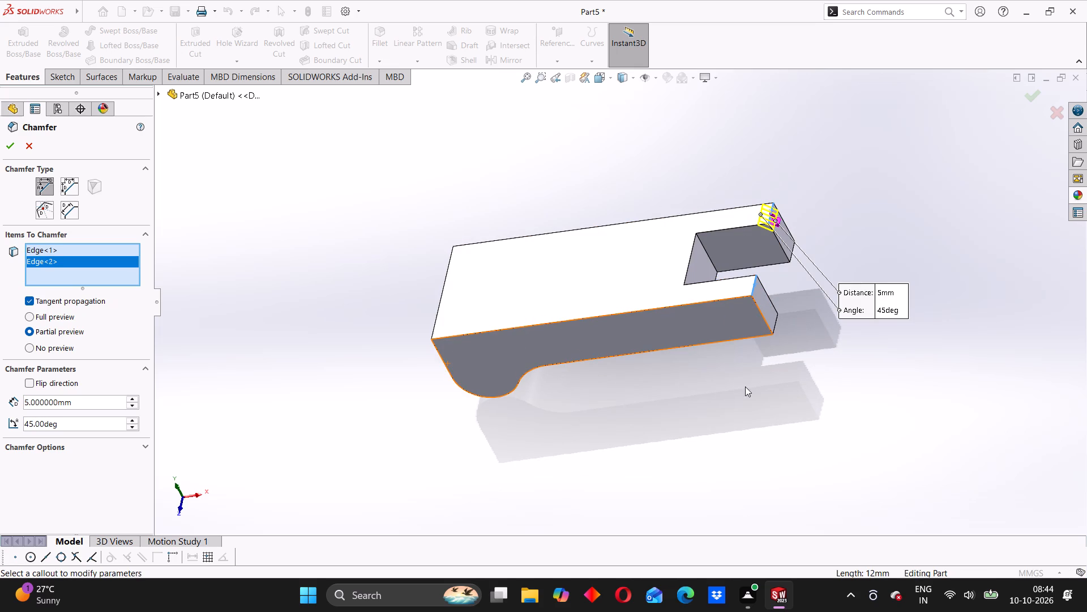
middle_drag(749, 382, 763, 366)
scroll(730, 372, down, 1)
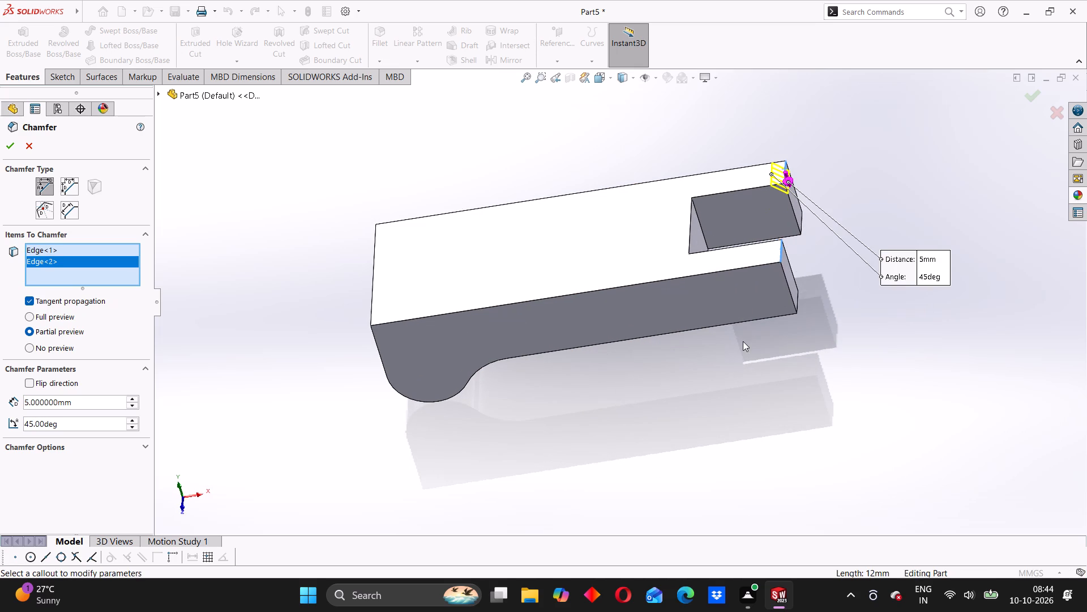
middle_drag(743, 341, 781, 301)
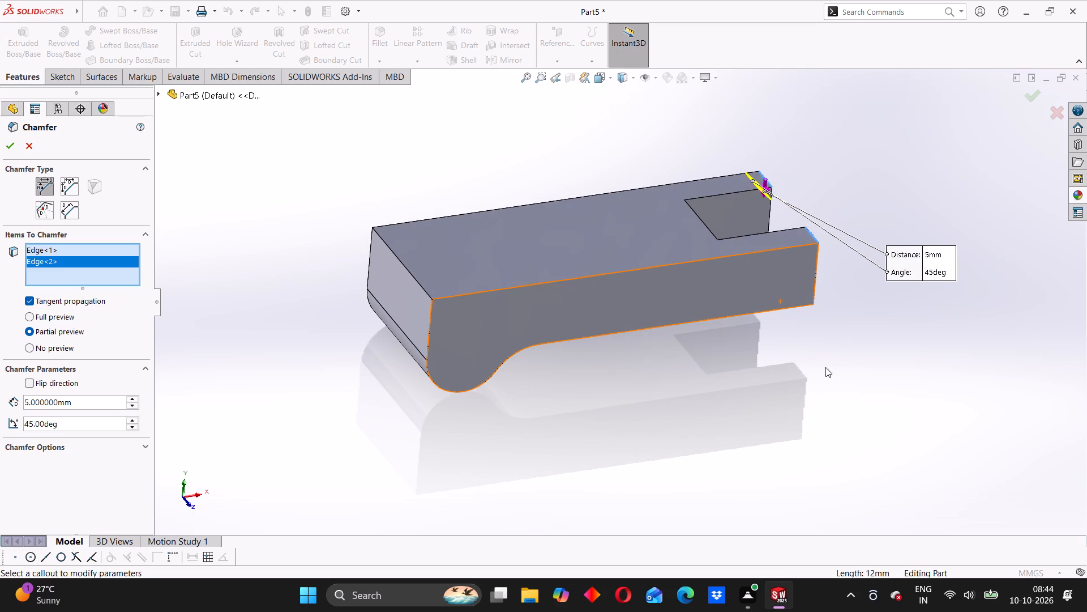
middle_drag(816, 360, 744, 279)
click(739, 279)
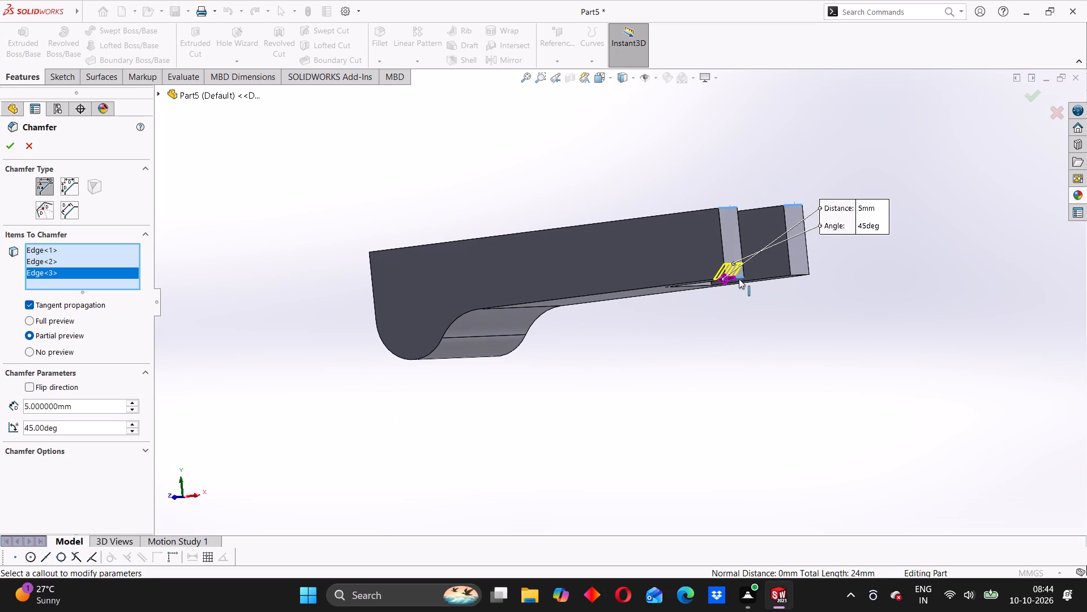
middle_drag(784, 303, 763, 315)
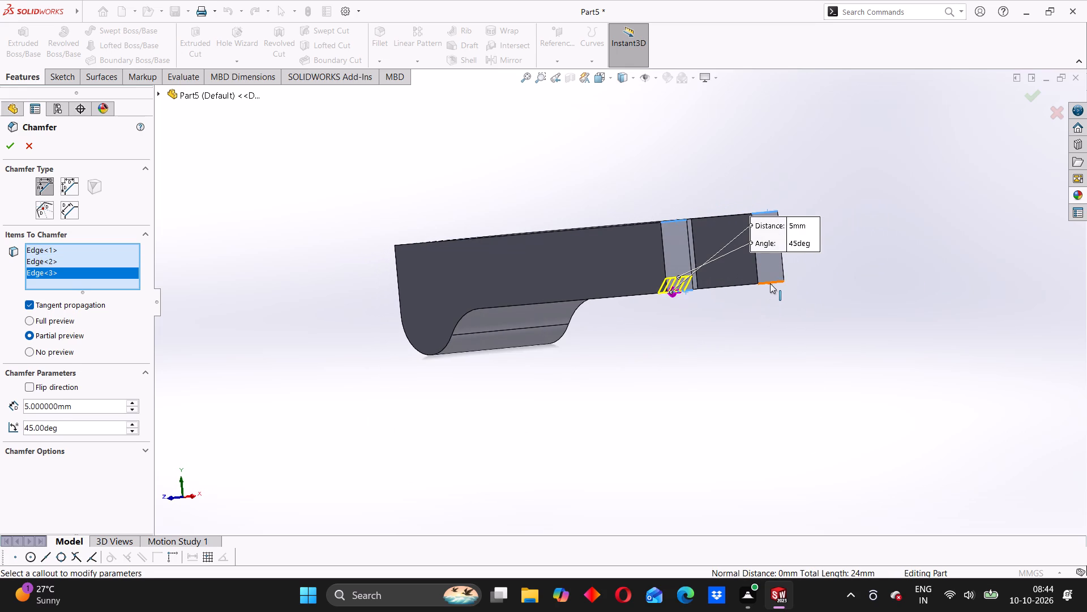
click(770, 283)
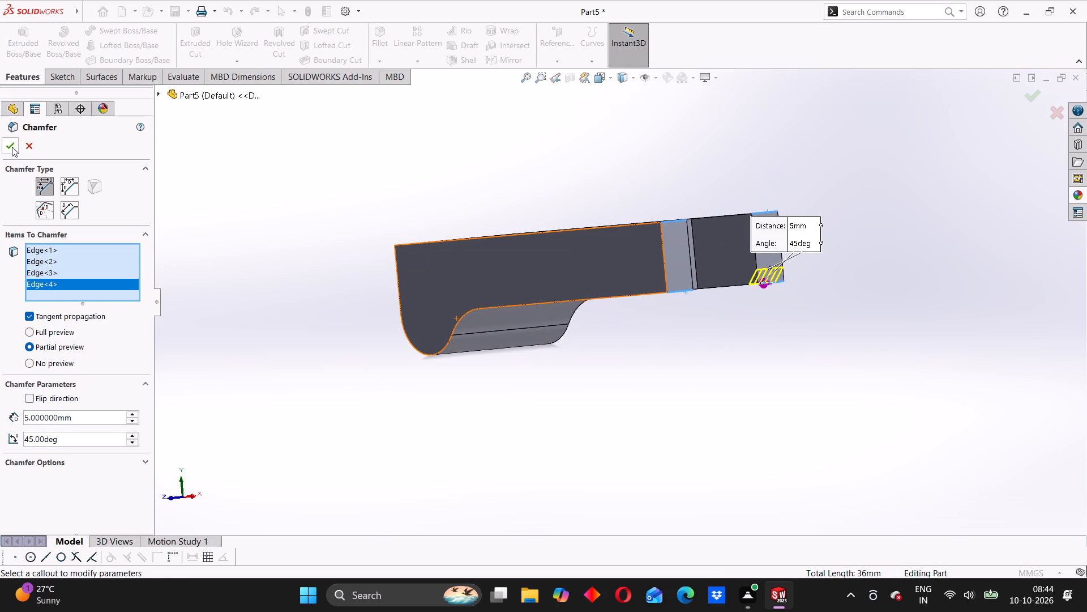
click(11, 146)
Chamfer the top edge of the block's end opposite the slot at 10 mm and 45 degrees.
scroll(644, 296, down, 1)
middle_drag(644, 296, 712, 329)
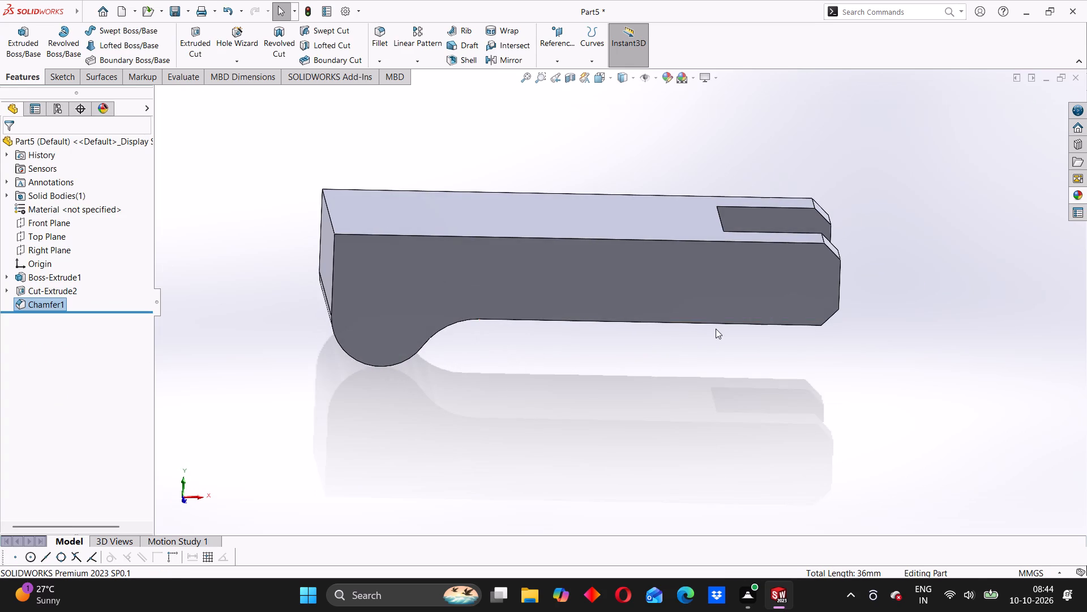
scroll(716, 328, up, 2)
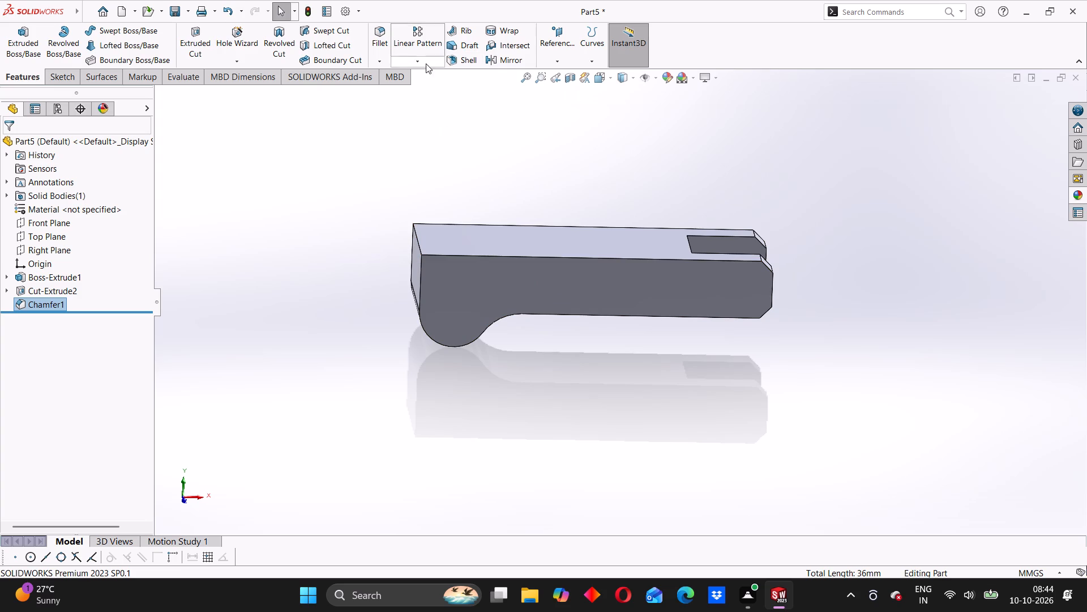
click(378, 60)
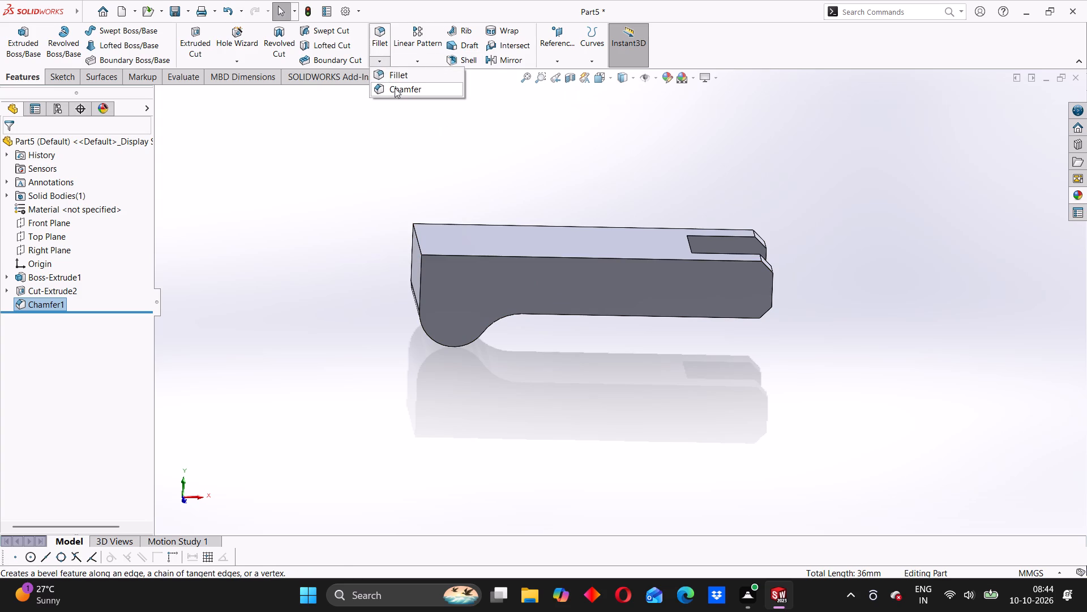
click(395, 88)
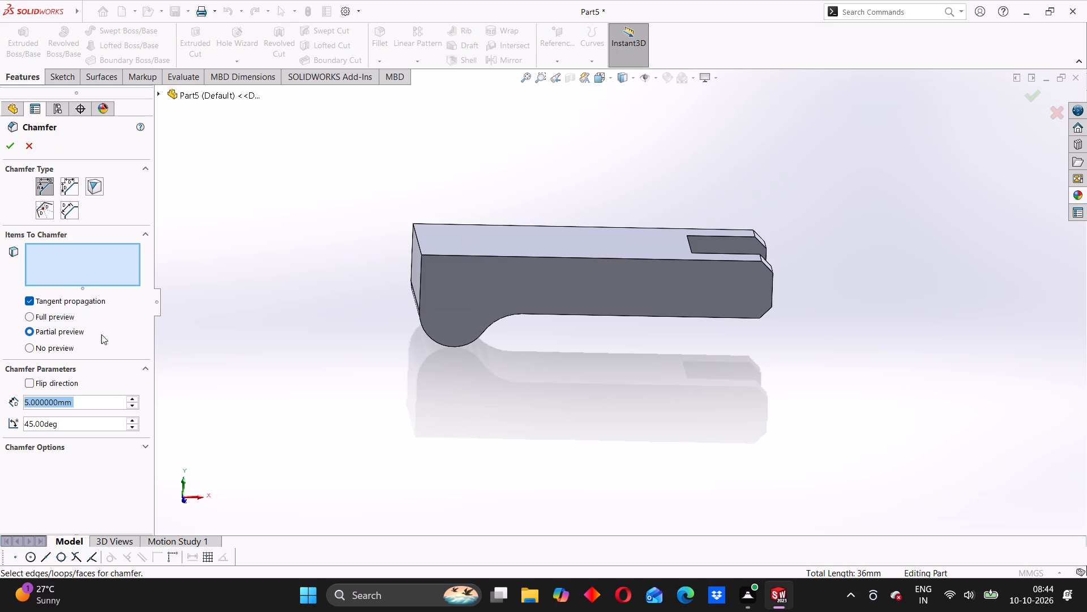
text(10)
key(Return)
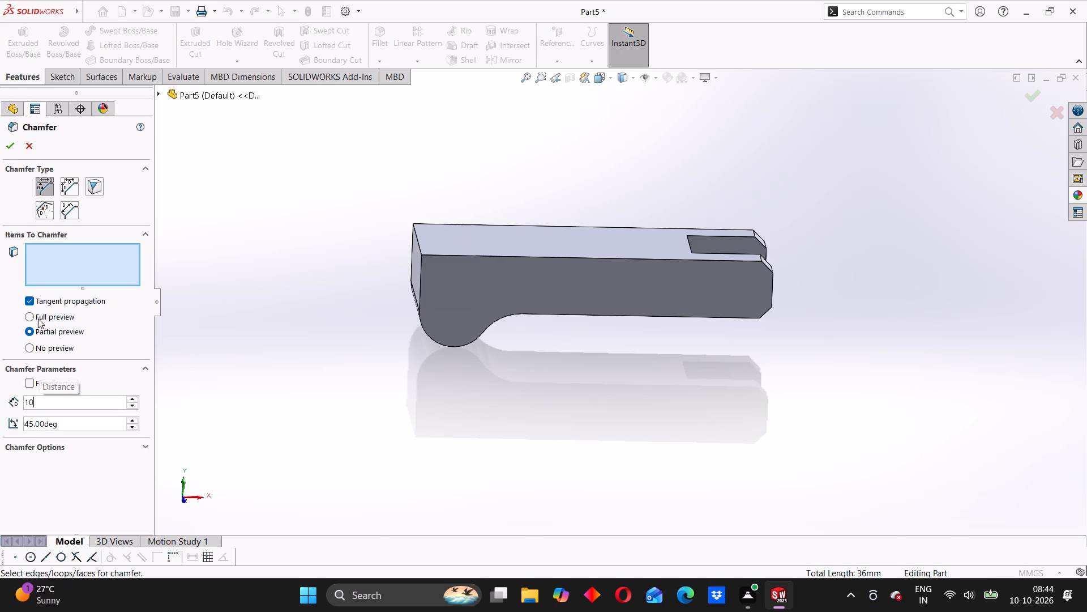
middle_drag(448, 299, 492, 357)
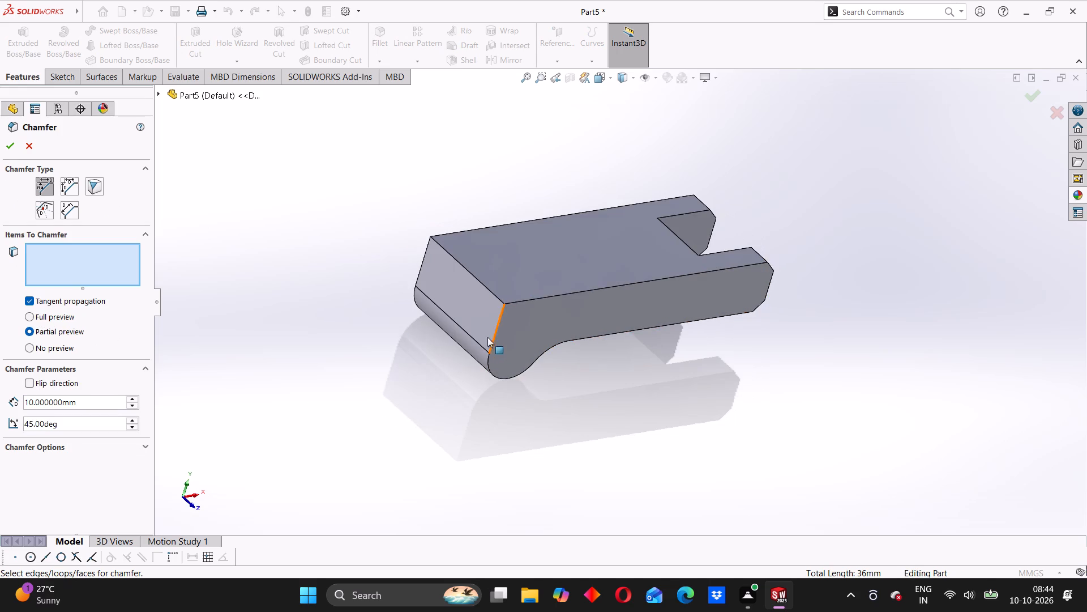
click(478, 279)
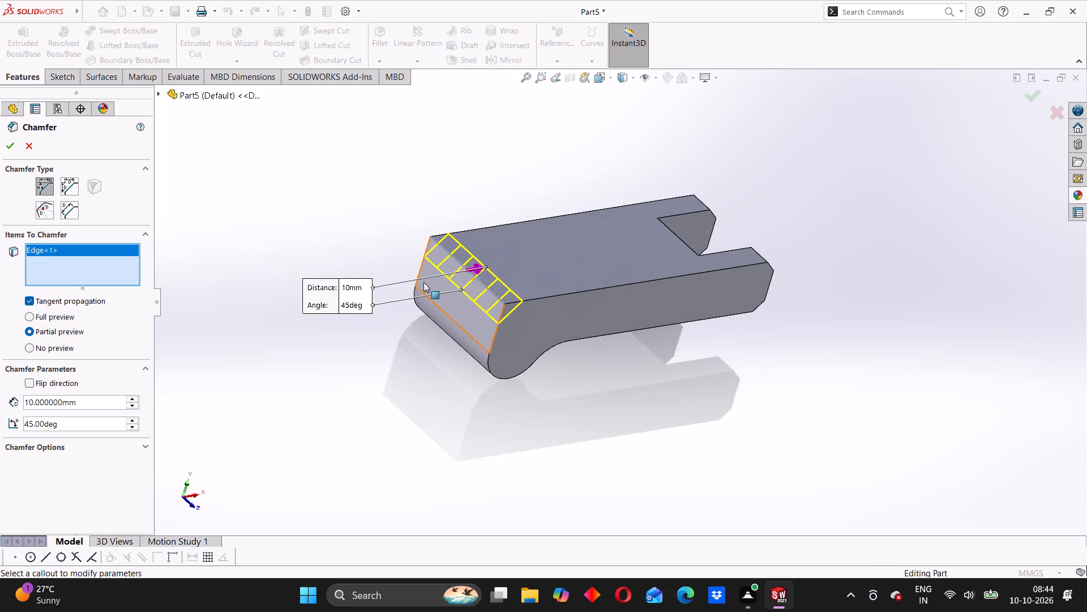
middle_drag(450, 370, 384, 329)
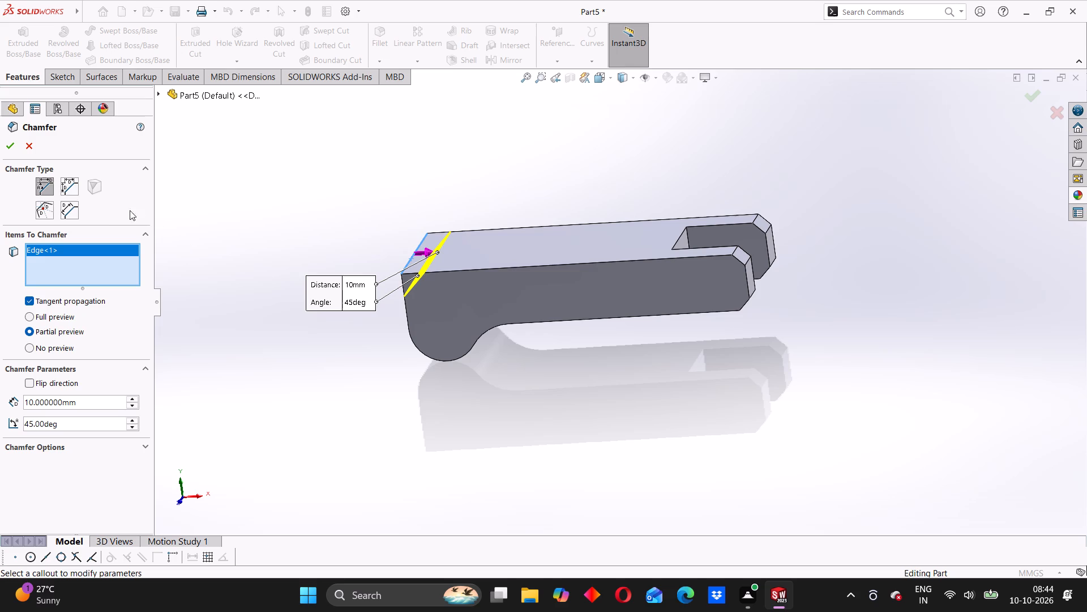
click(15, 148)
middle_drag(418, 324, 461, 312)
click(356, 269)
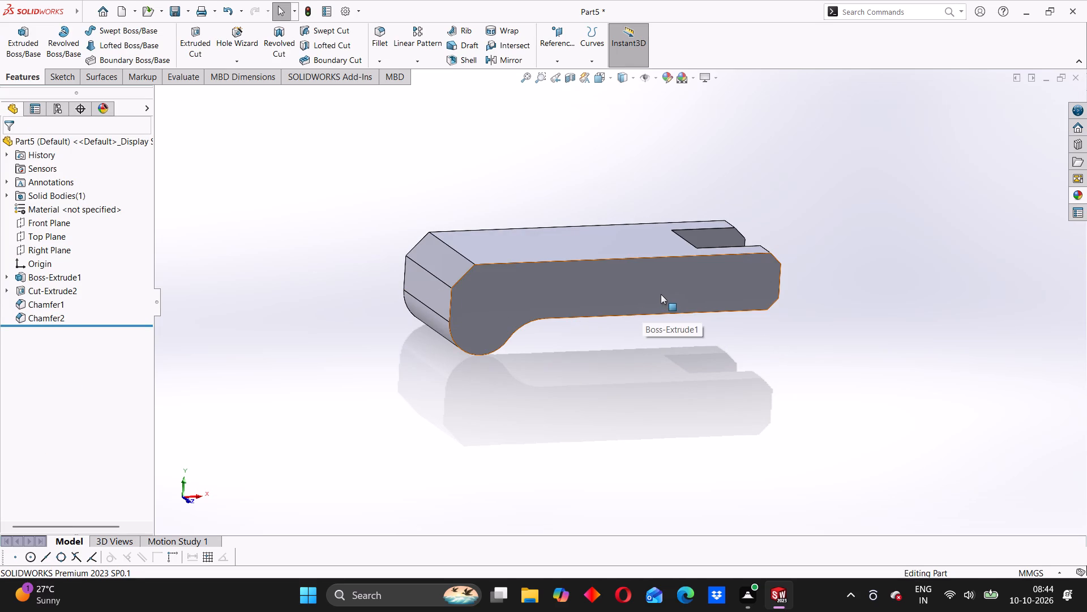
Sketch two circles on the block's side face, about 10.4 mm diameter past mid-length and about 9.2 mm nearer the slotted end.
middle_drag(723, 372, 717, 354)
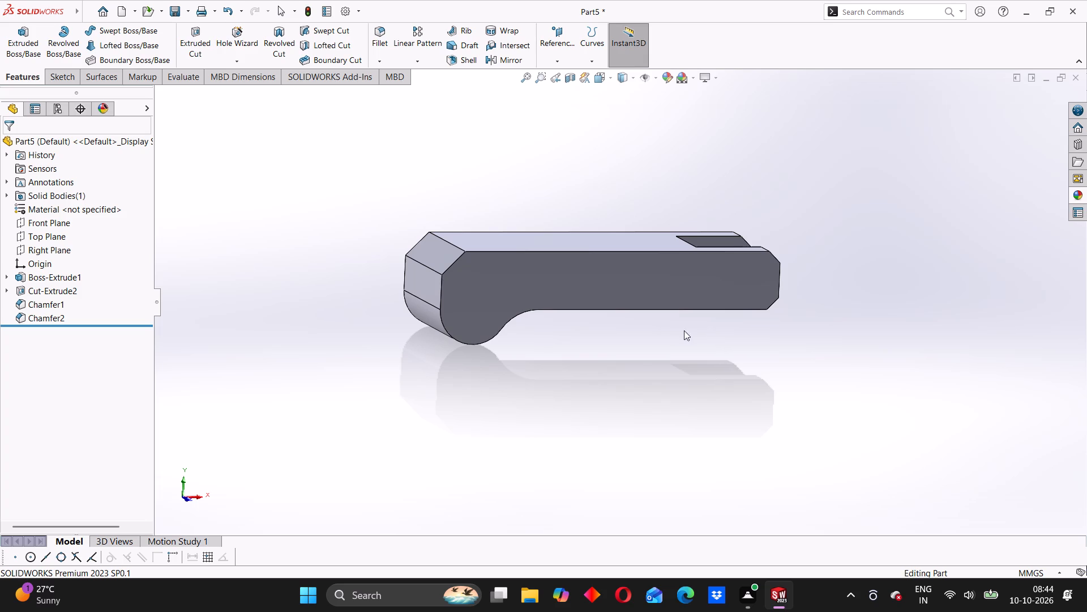
middle_drag(620, 305, 598, 296)
click(676, 266)
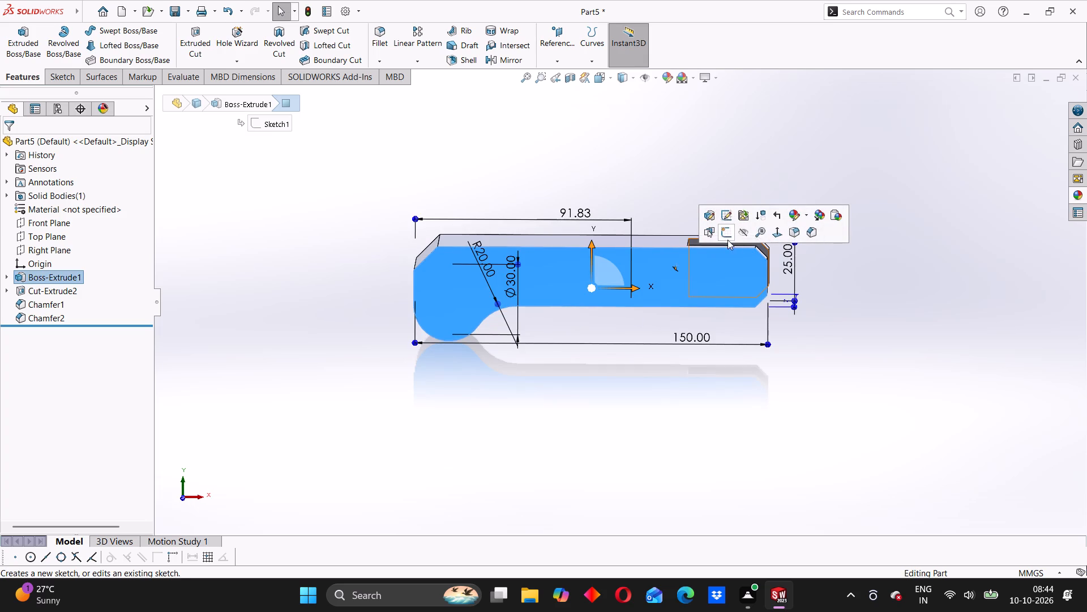
click(725, 232)
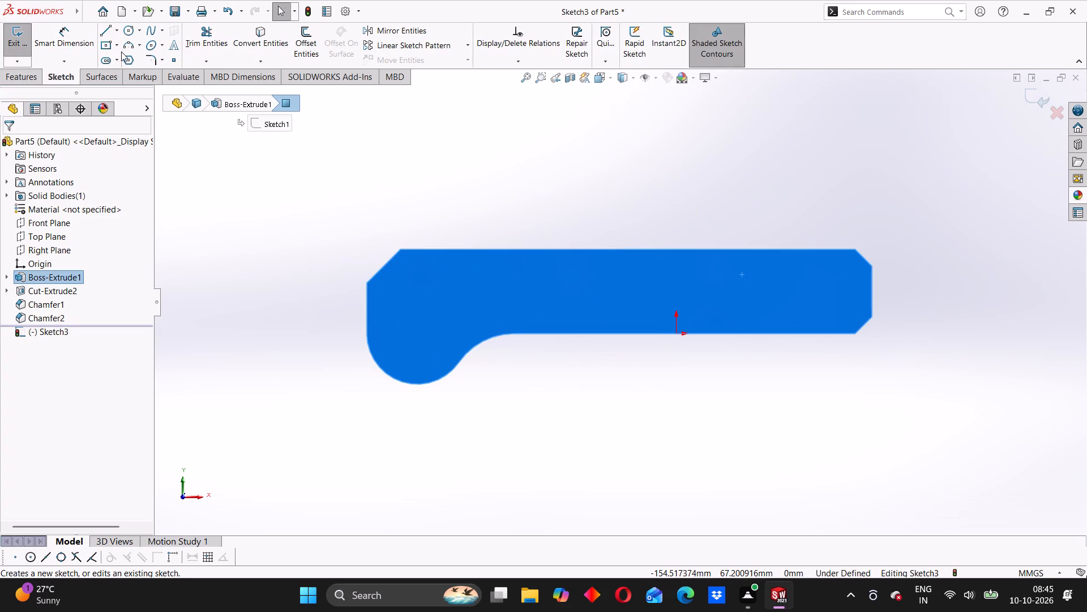
click(127, 28)
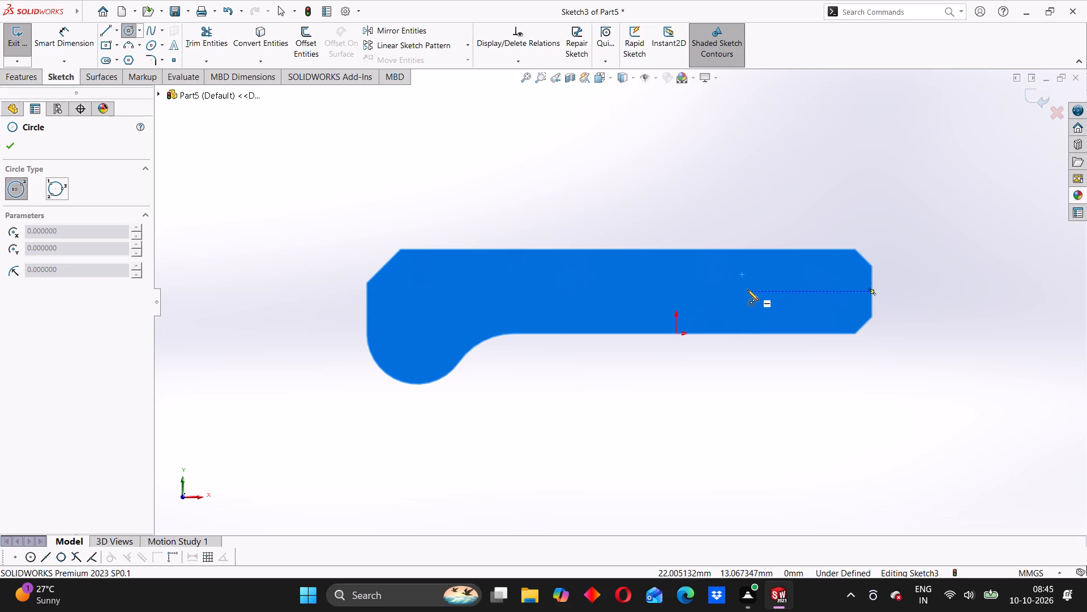
click(725, 291)
click(729, 274)
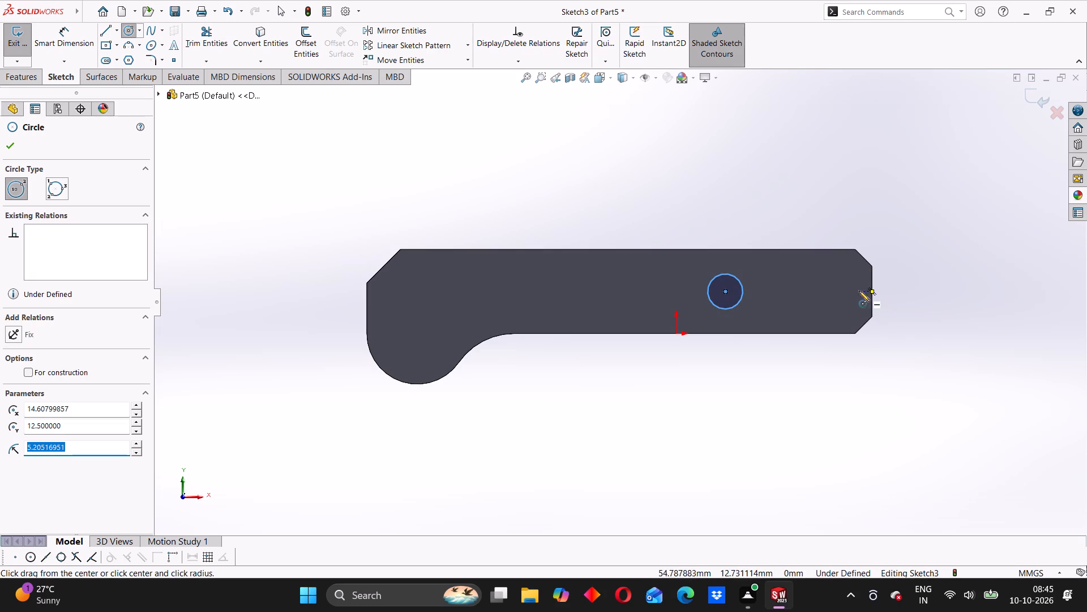
click(816, 294)
click(819, 276)
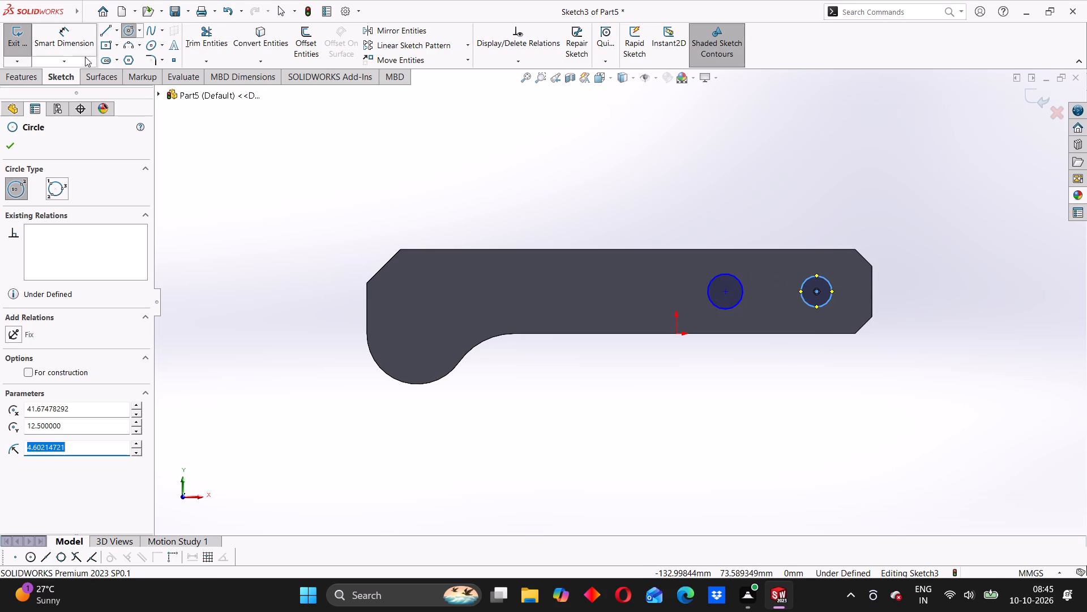
Dimension the circle nearer mid-length to 8 mm diameter and the circle nearer the slotted end to 6 mm diameter.
click(72, 44)
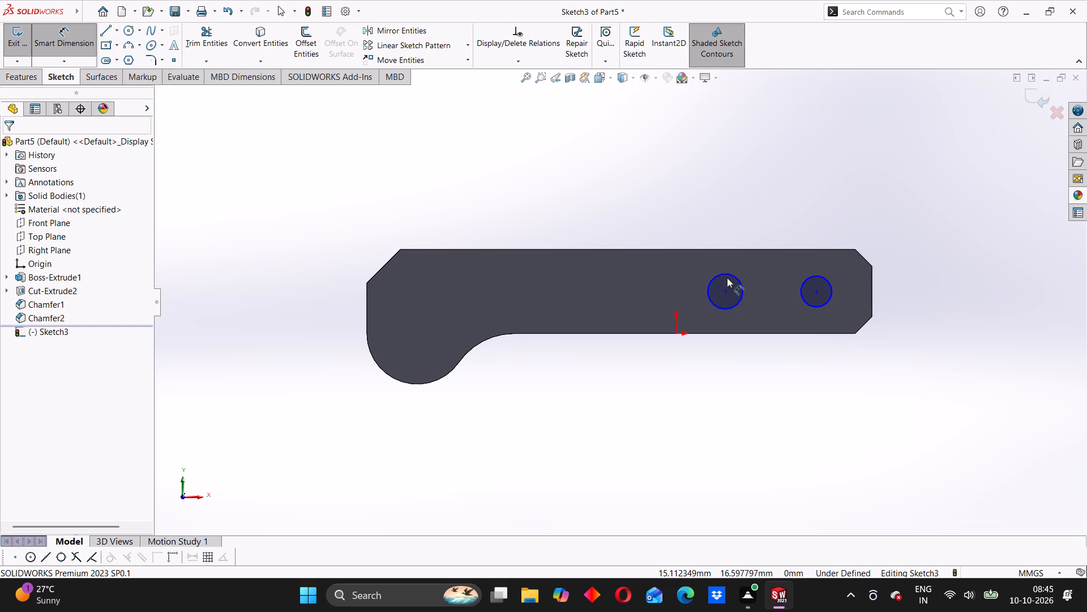
click(727, 276)
click(722, 199)
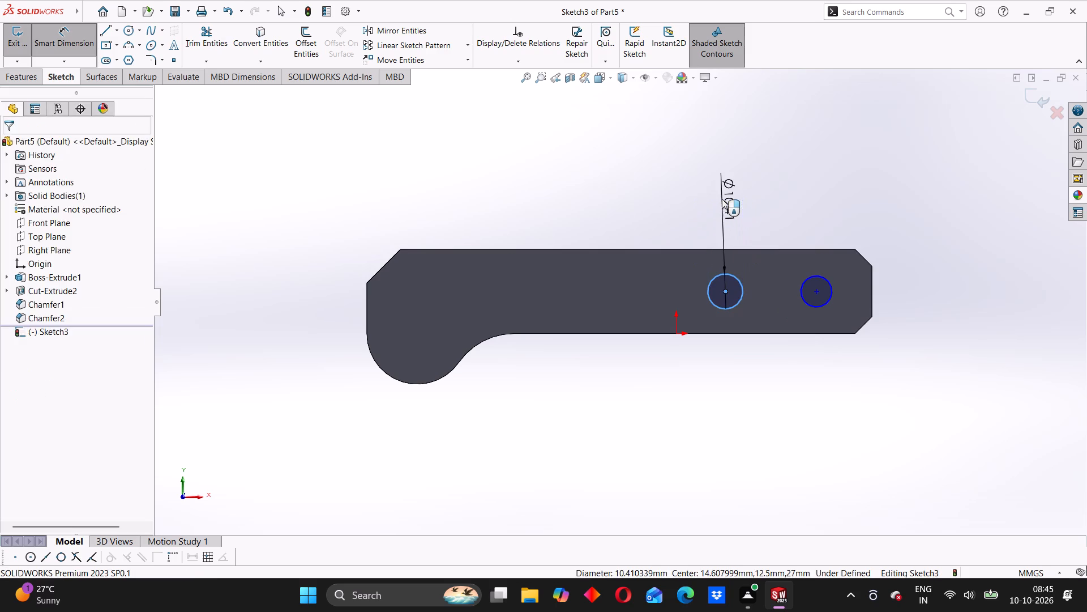
key(8)
key(Return)
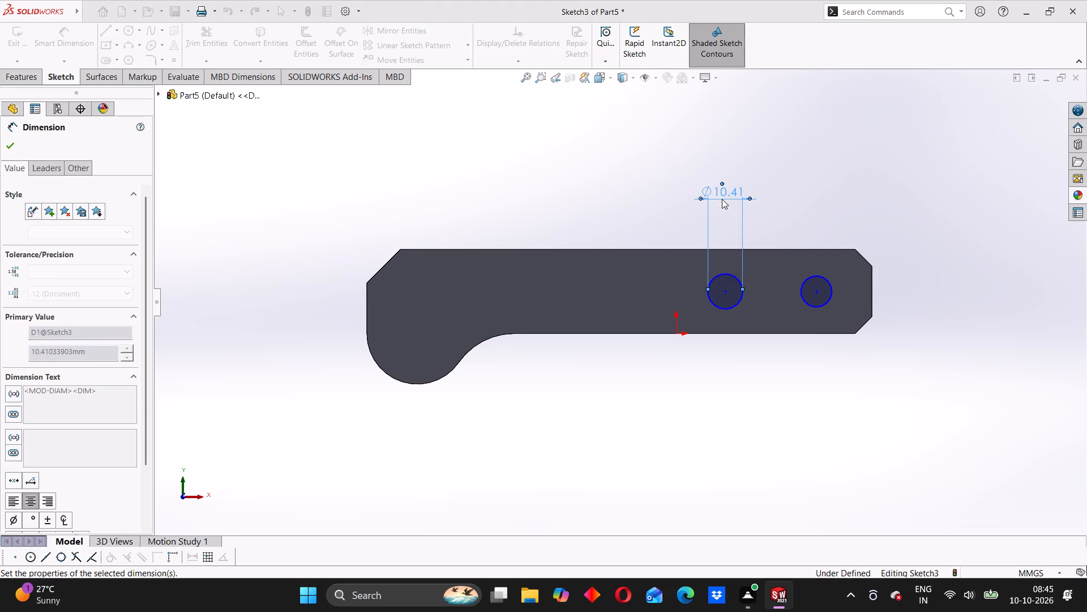
drag(816, 274, 817, 261)
click(815, 215)
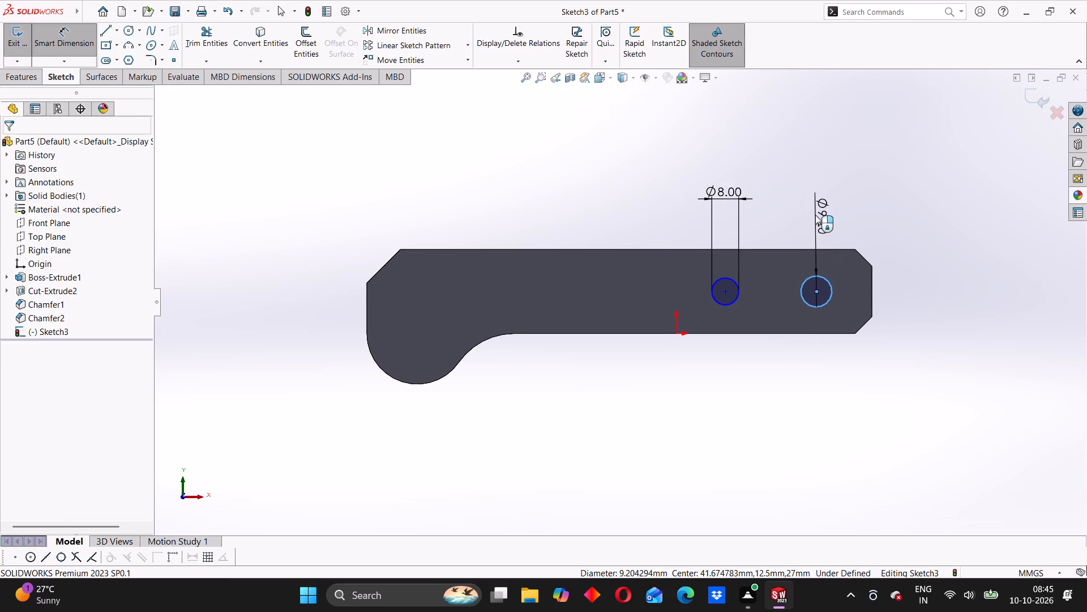
key(6)
key(Return)
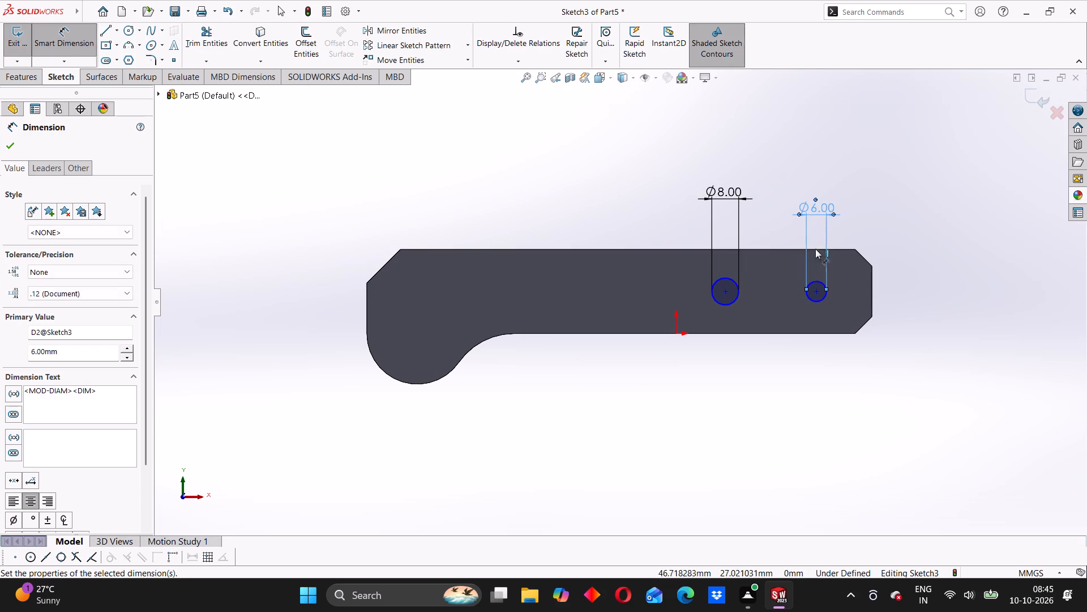
Dimension the 6 mm circle's centre 12 mm from the slotted end edge and 45.5 mm from the 8 mm circle's centre.
click(818, 290)
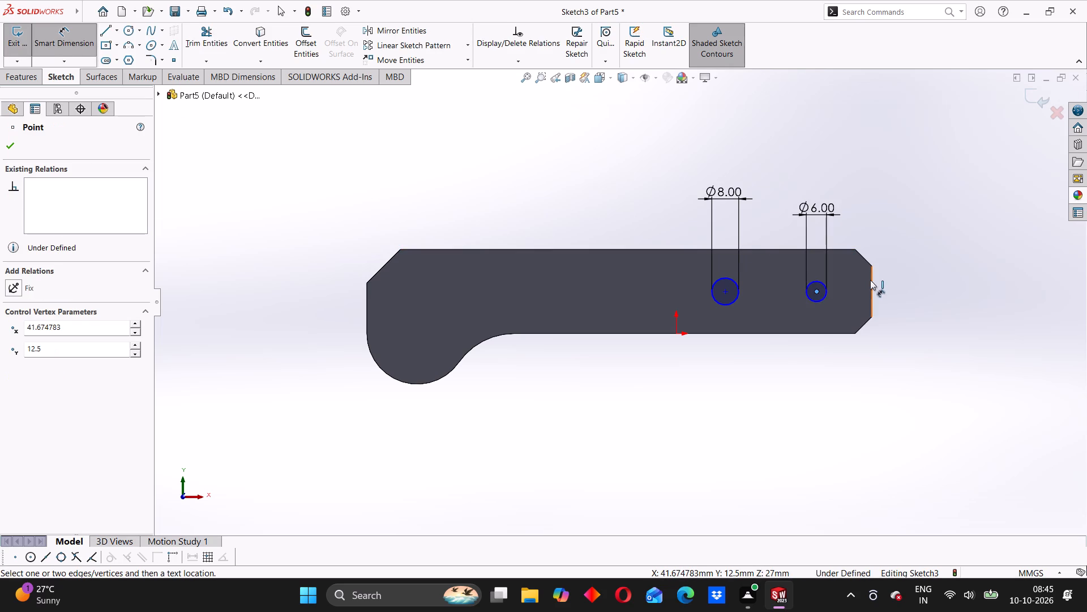
click(870, 282)
click(845, 160)
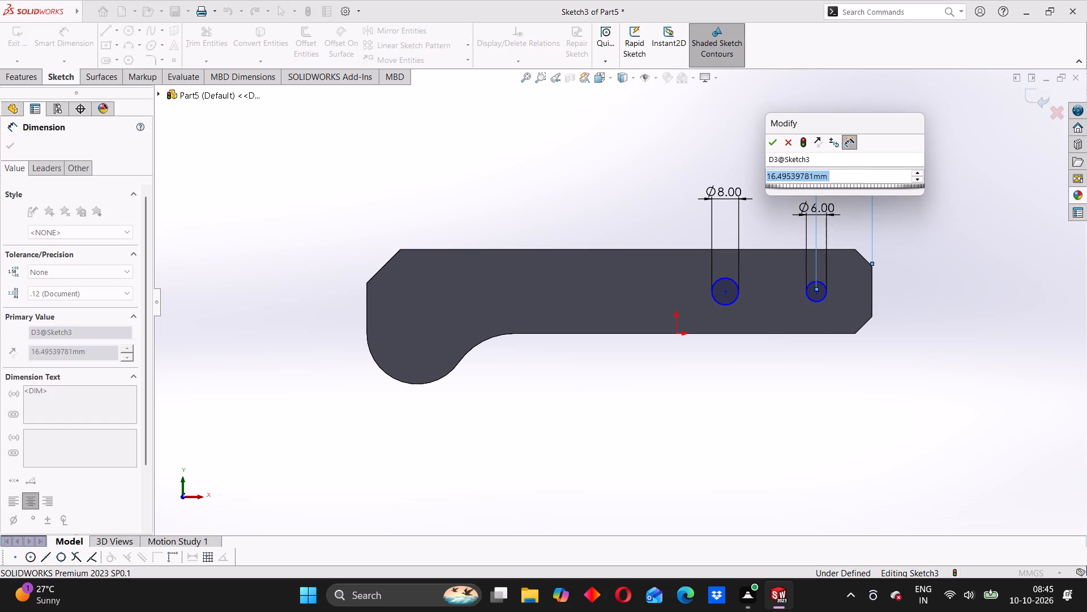
text(12)
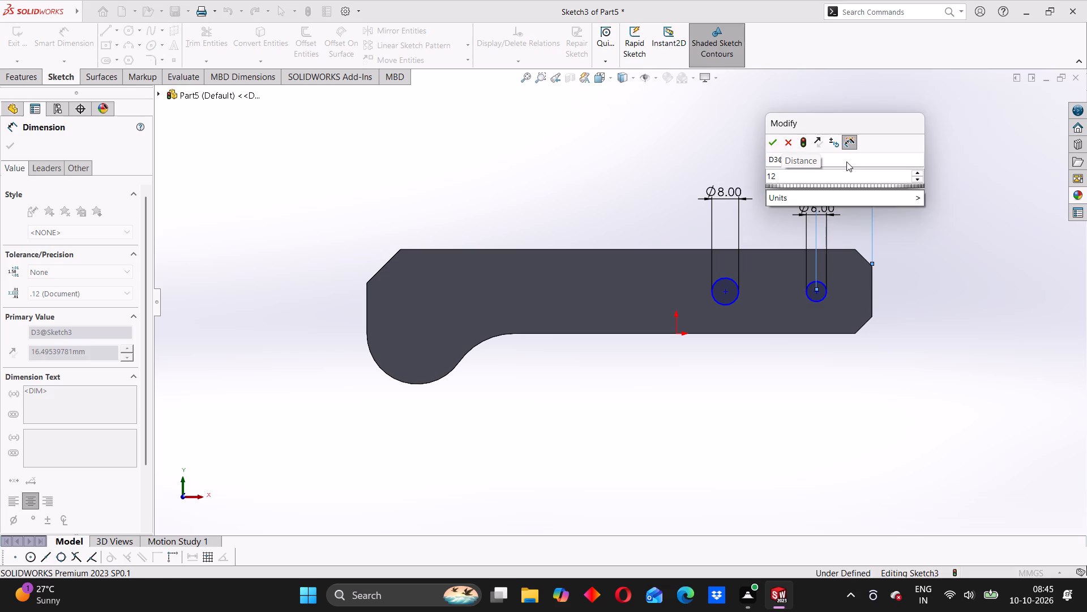
key(Return)
click(665, 206)
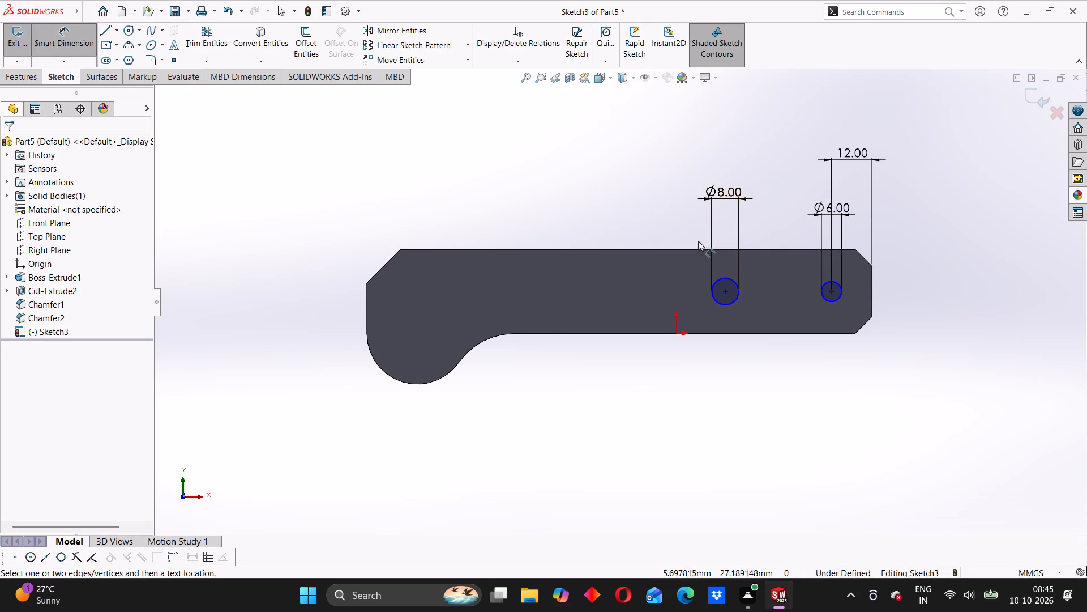
click(727, 290)
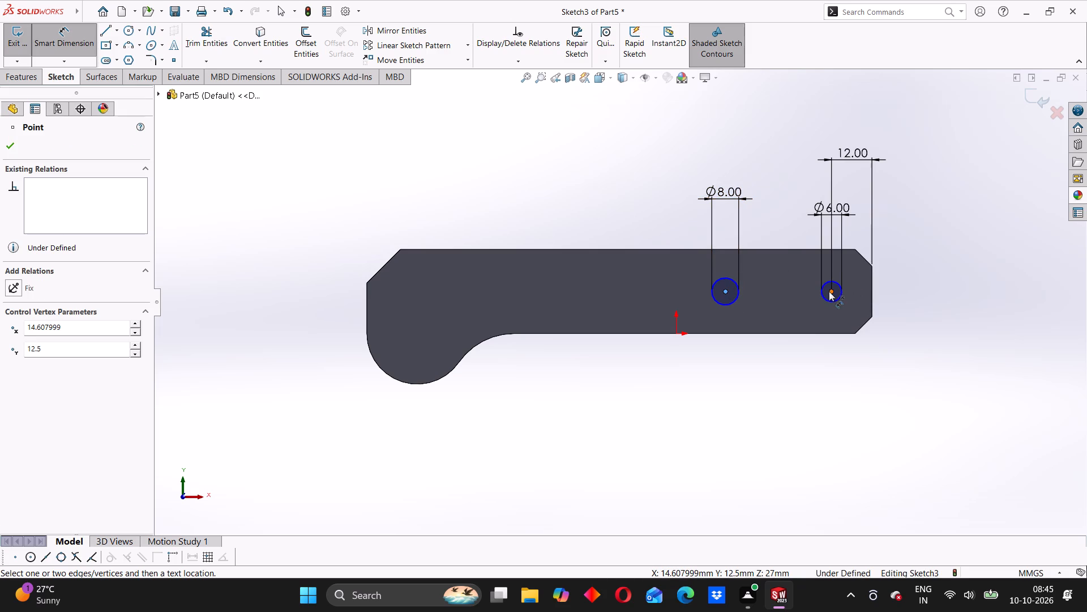
click(828, 291)
click(784, 369)
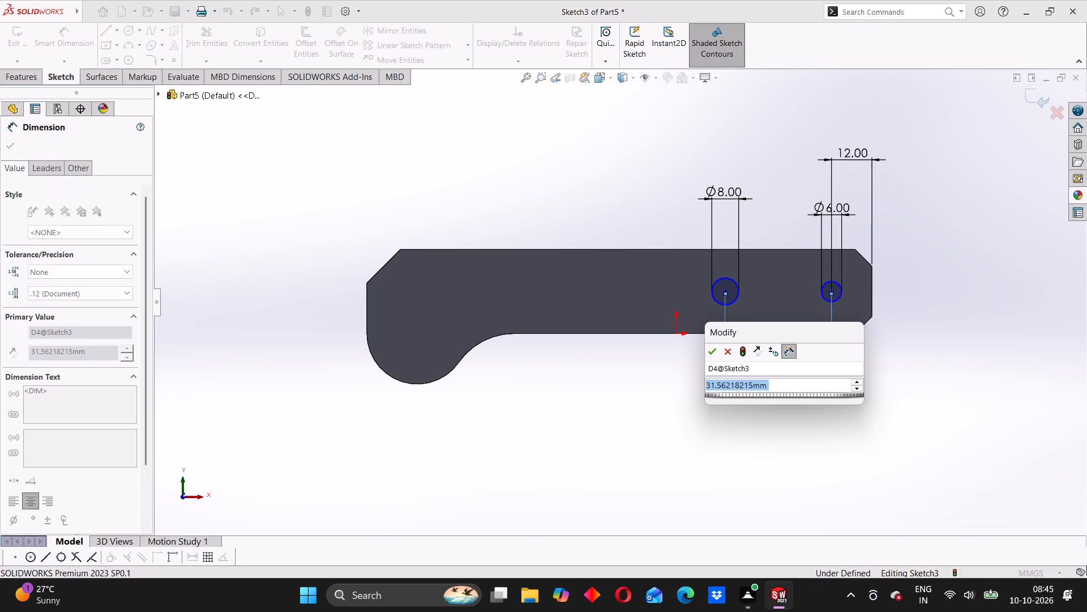
key(4)
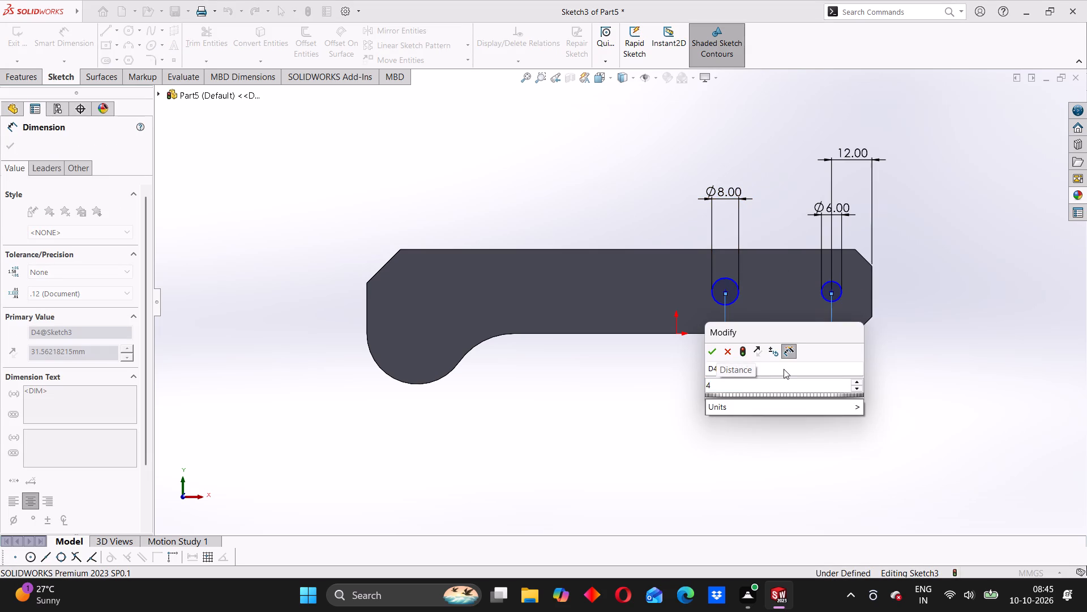
key(5)
text(.5)
key(Return)
click(556, 192)
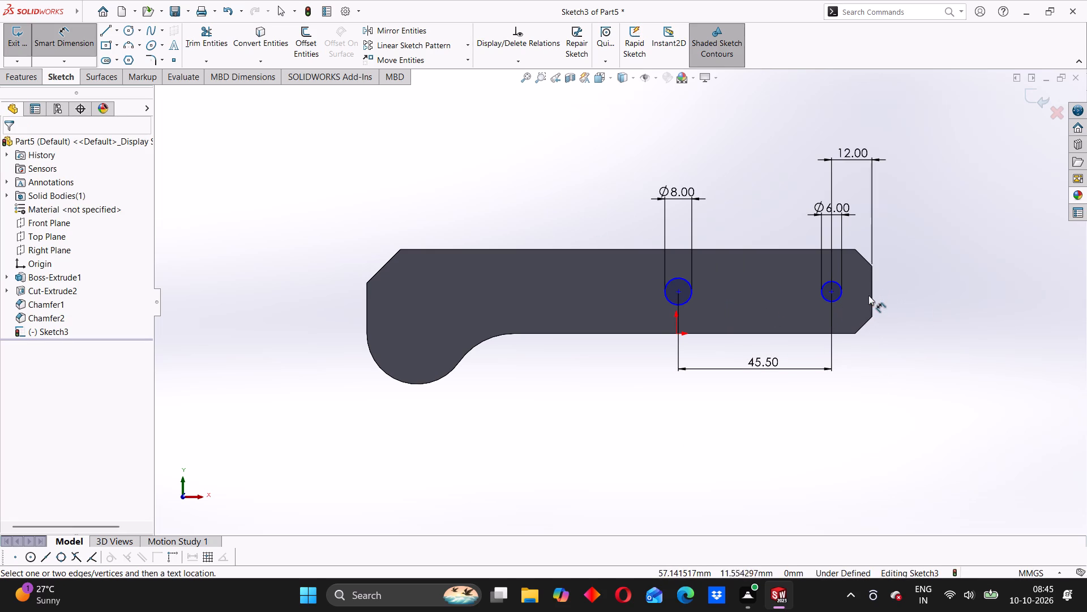
Add a Horizontal relation between the end edge's midpoint and the centres of both circles.
key(Escape)
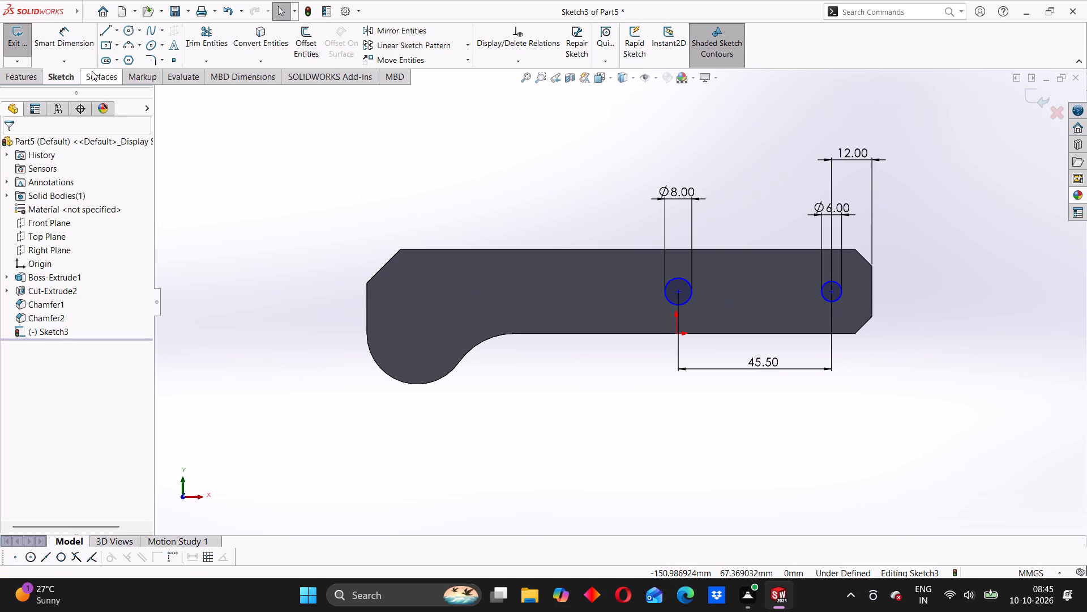
click(872, 292)
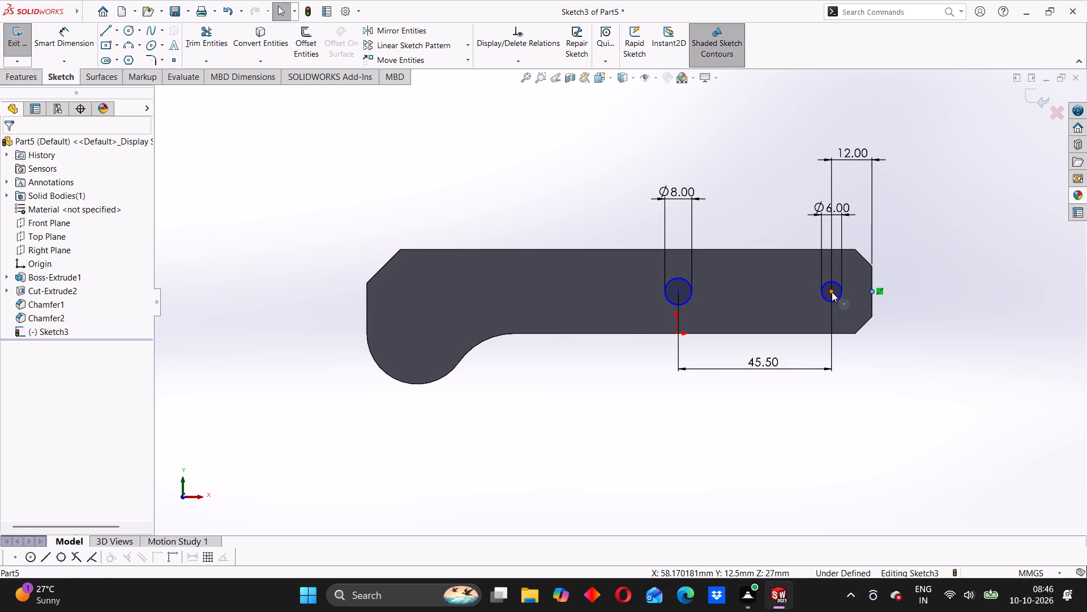
ctrl+click(832, 292)
ctrl+click(681, 294)
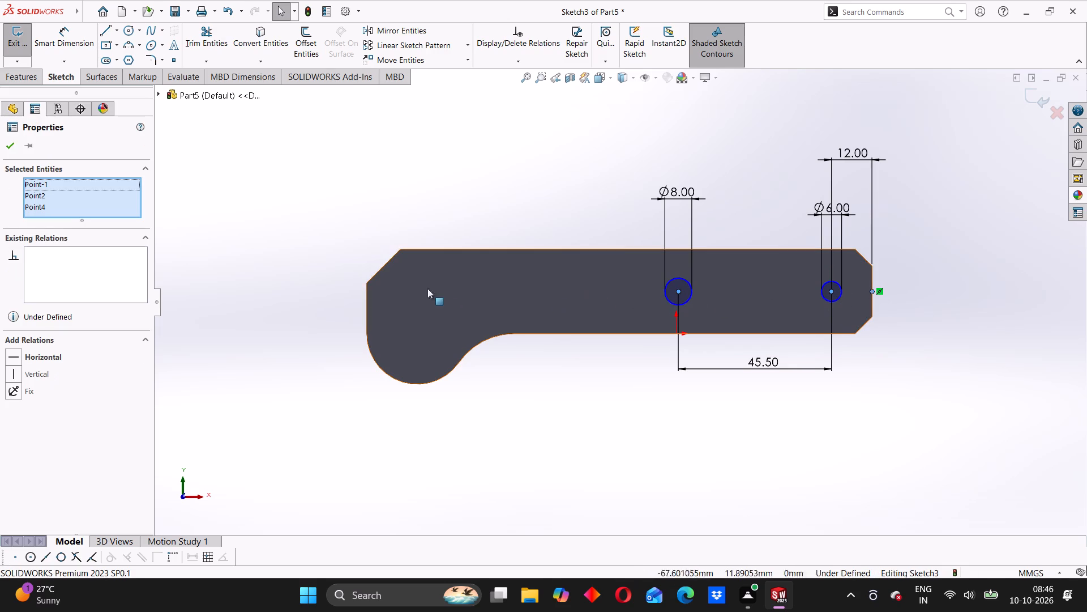
click(16, 356)
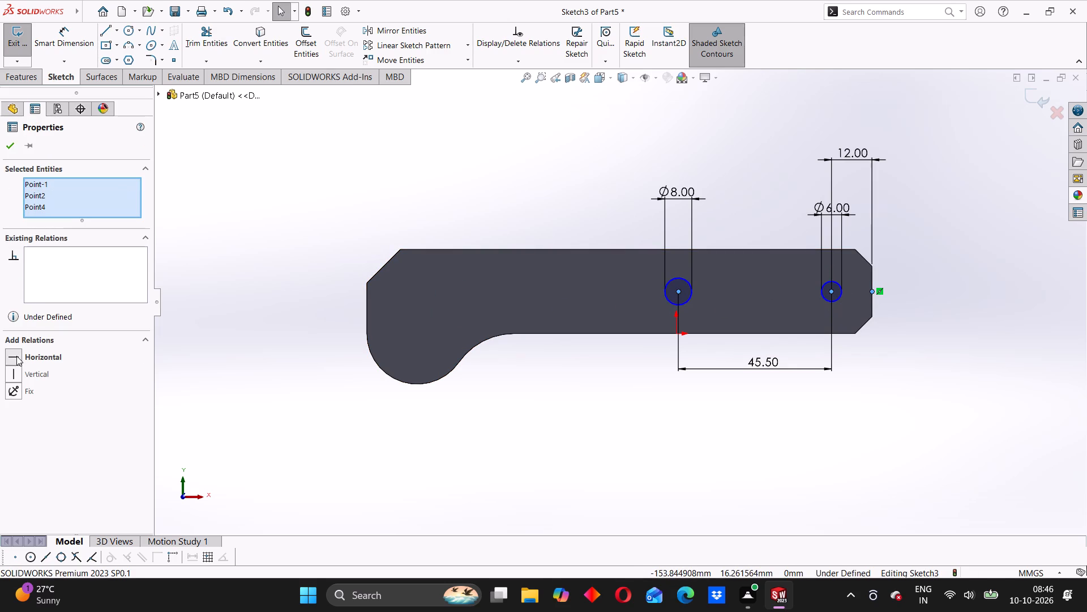
click(7, 149)
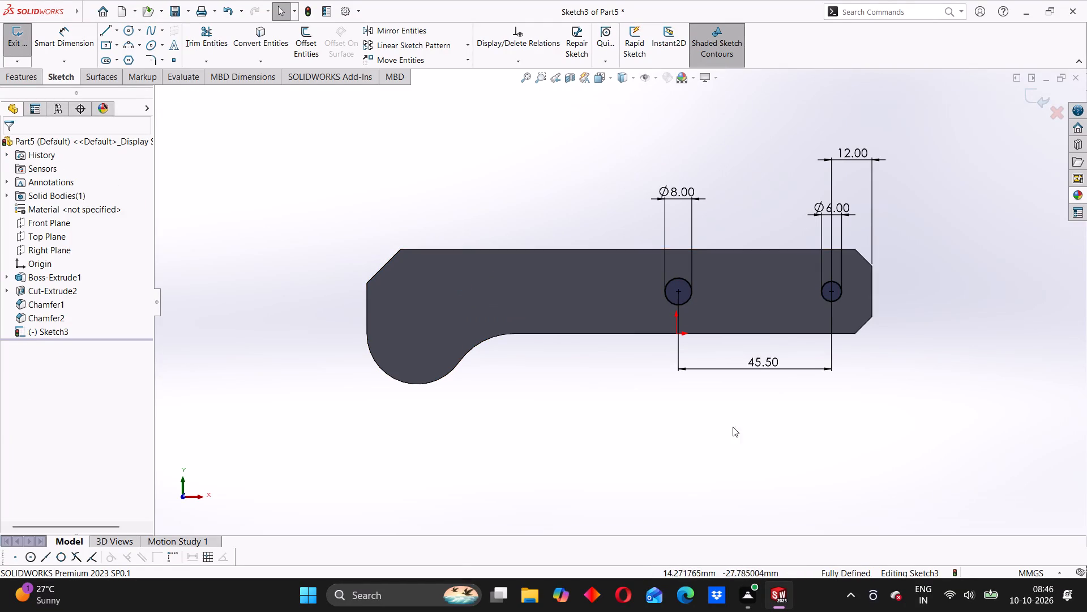
Cut-extrude both circles through the block from the side face with a Blind depth of 54 mm.
middle_drag(766, 398, 749, 398)
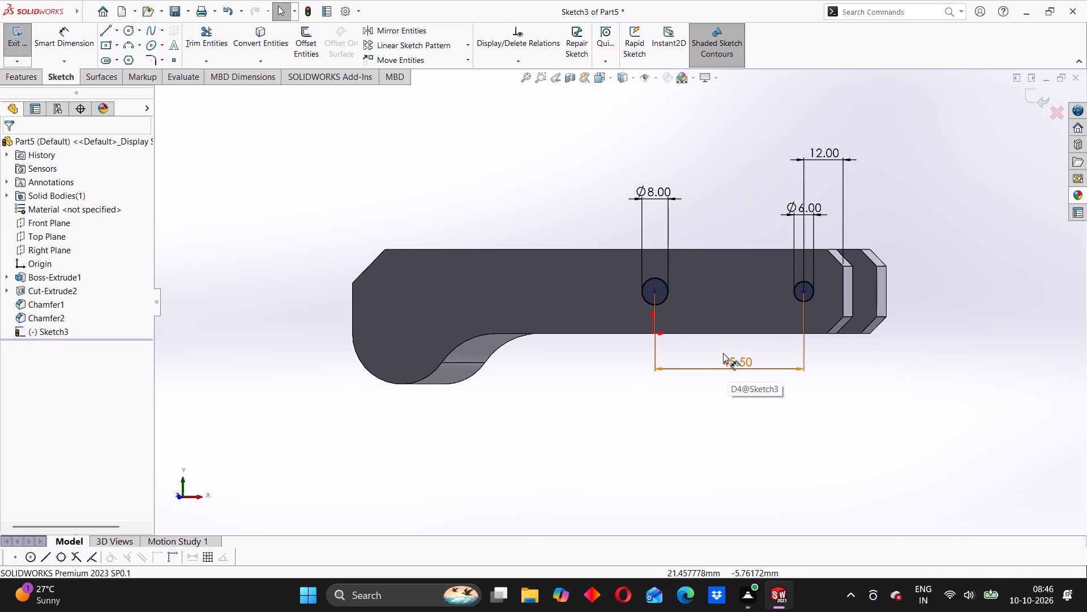
middle_drag(814, 382, 791, 398)
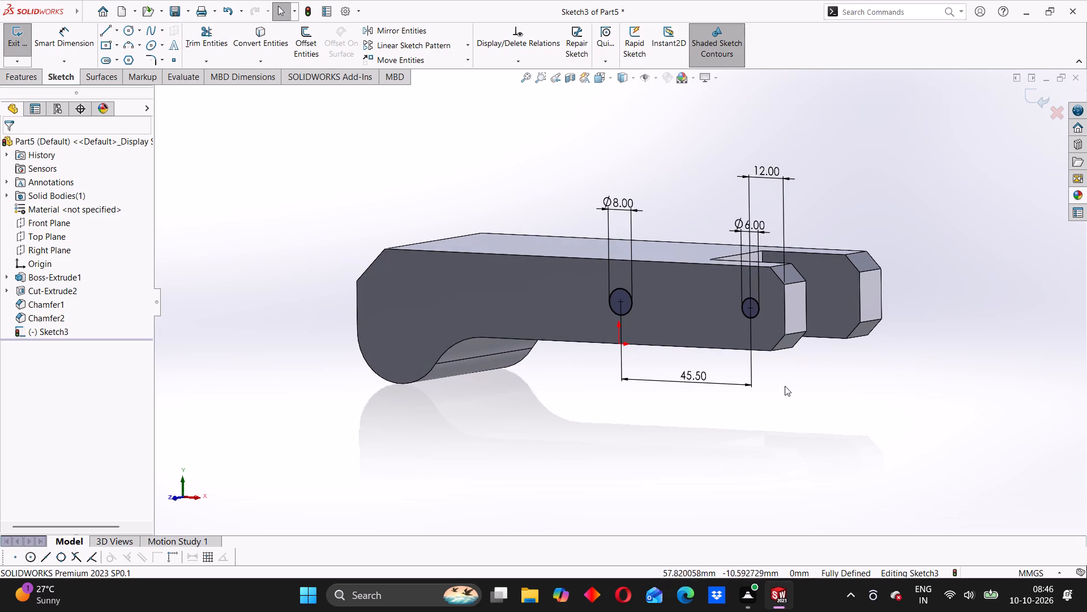
middle_drag(797, 355, 782, 363)
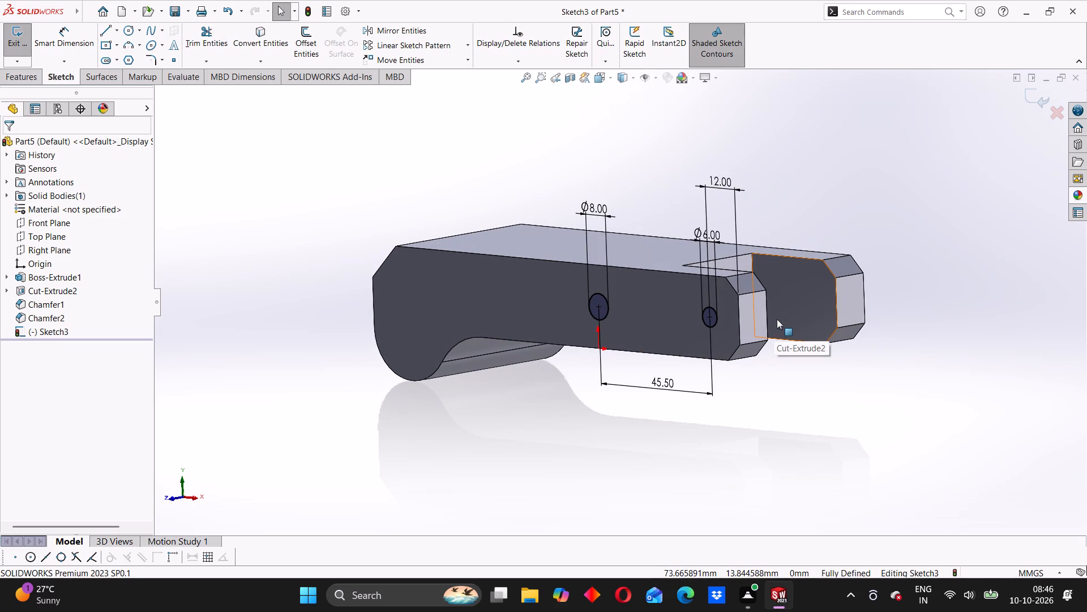
middle_drag(765, 360, 738, 388)
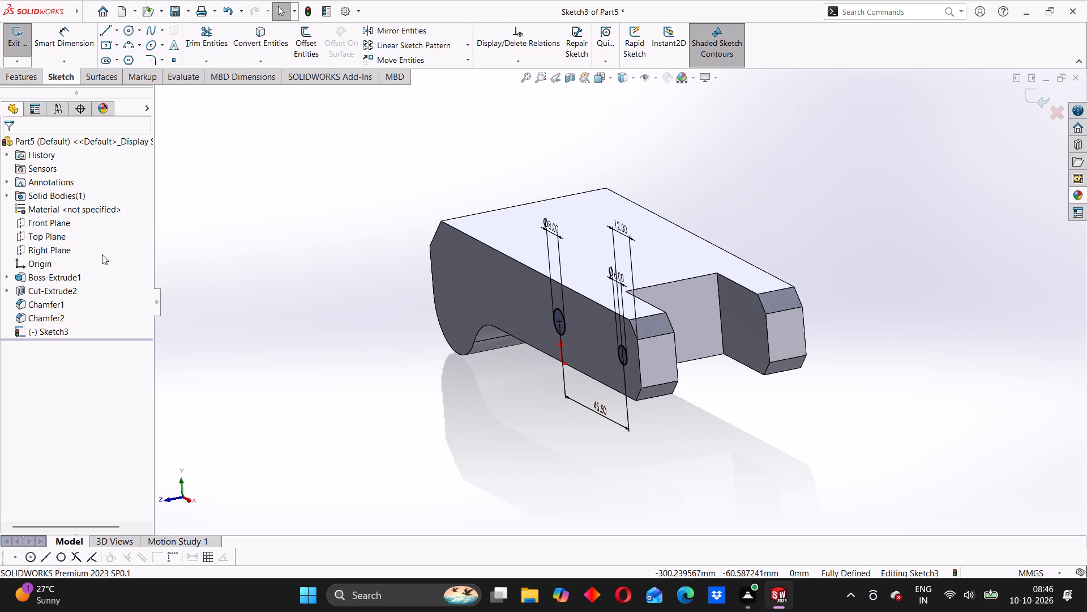
click(20, 80)
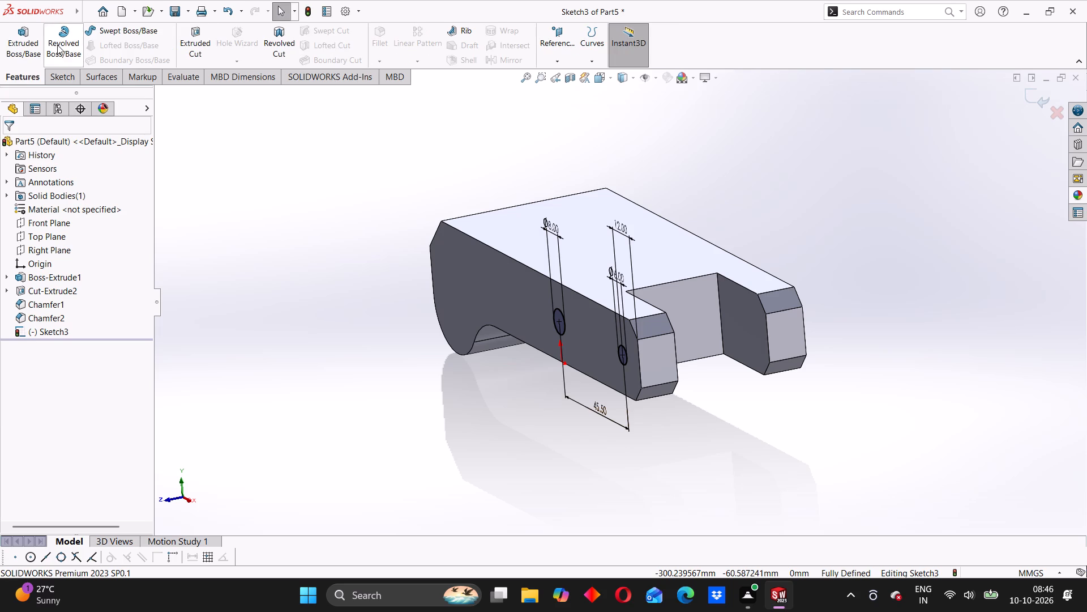
click(201, 38)
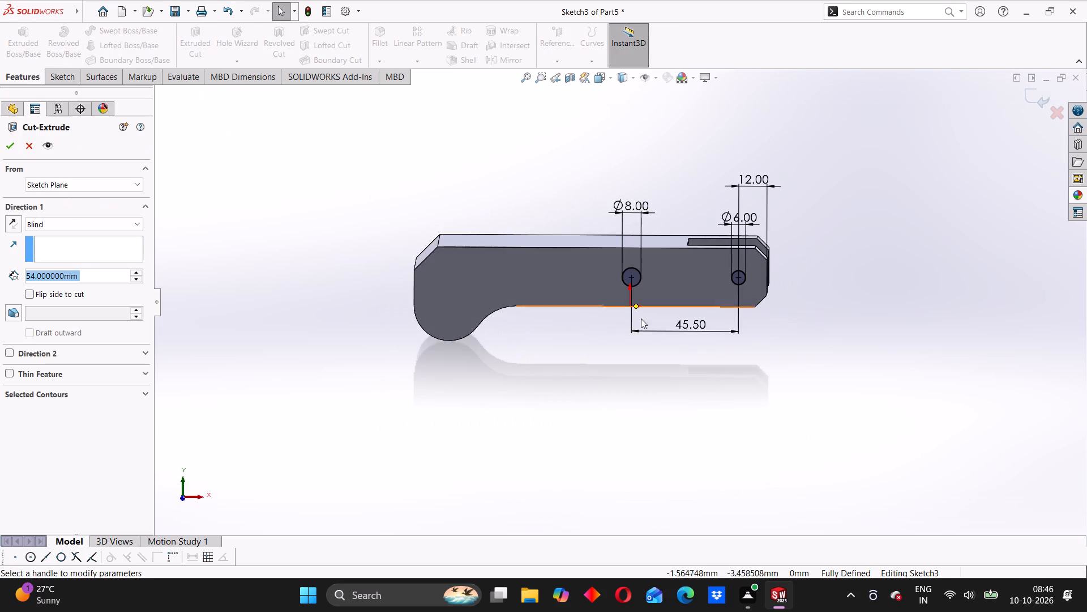
middle_drag(718, 323, 663, 385)
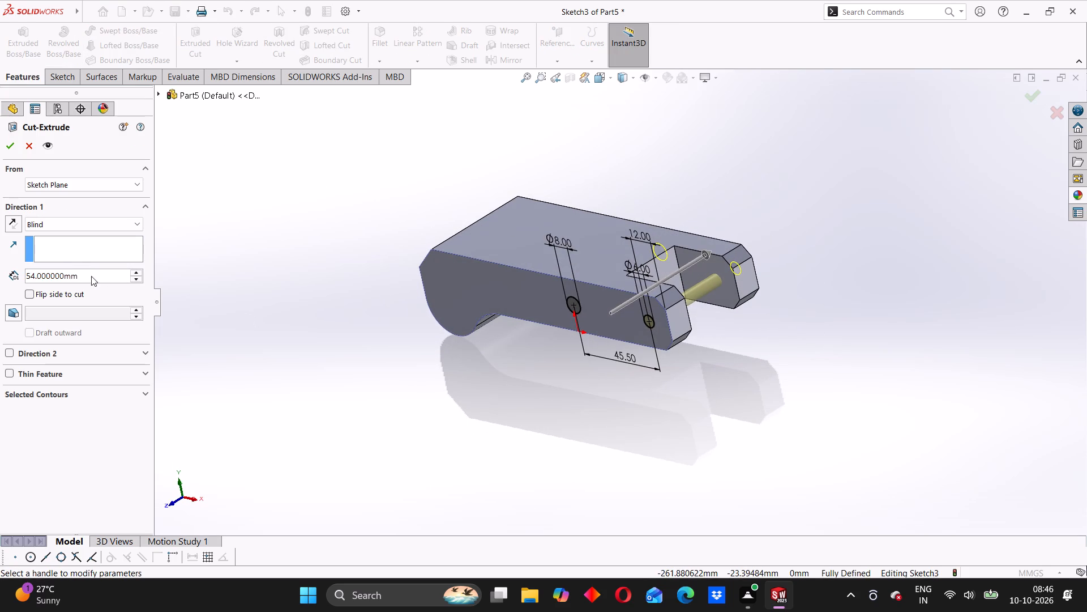
click(10, 142)
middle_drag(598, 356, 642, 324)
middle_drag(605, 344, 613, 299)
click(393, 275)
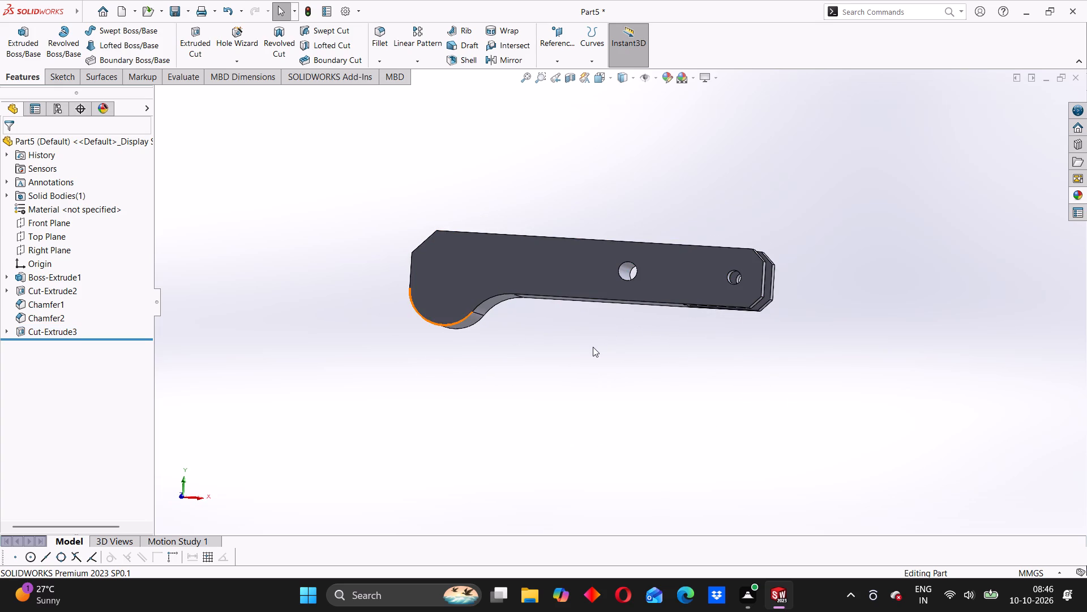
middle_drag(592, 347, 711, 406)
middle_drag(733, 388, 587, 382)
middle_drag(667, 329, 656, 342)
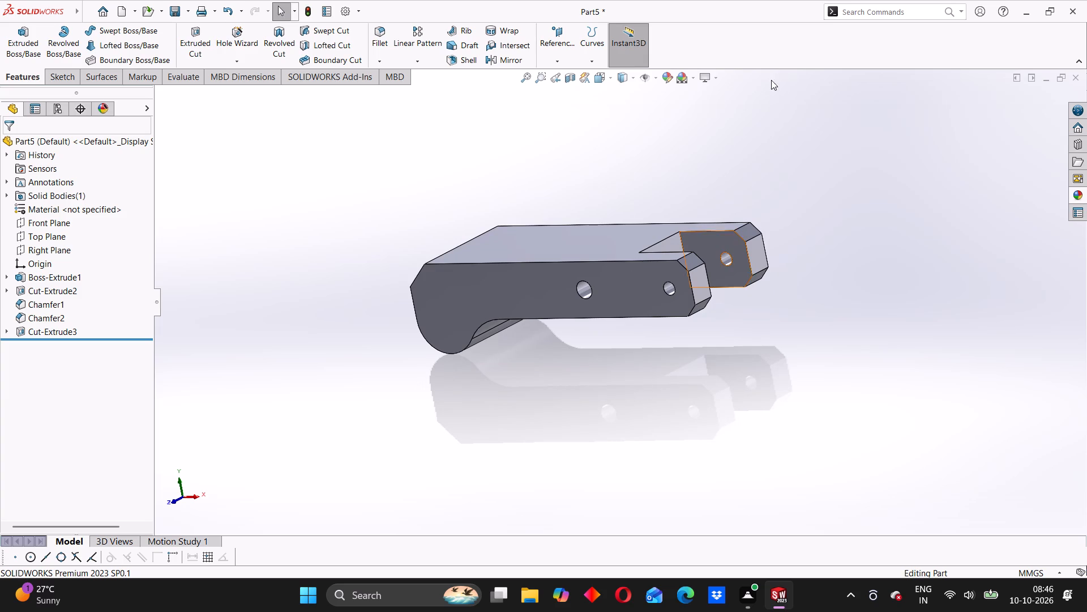
Apply a bright green colour appearance to the whole body of the slotted block.
right_click(536, 280)
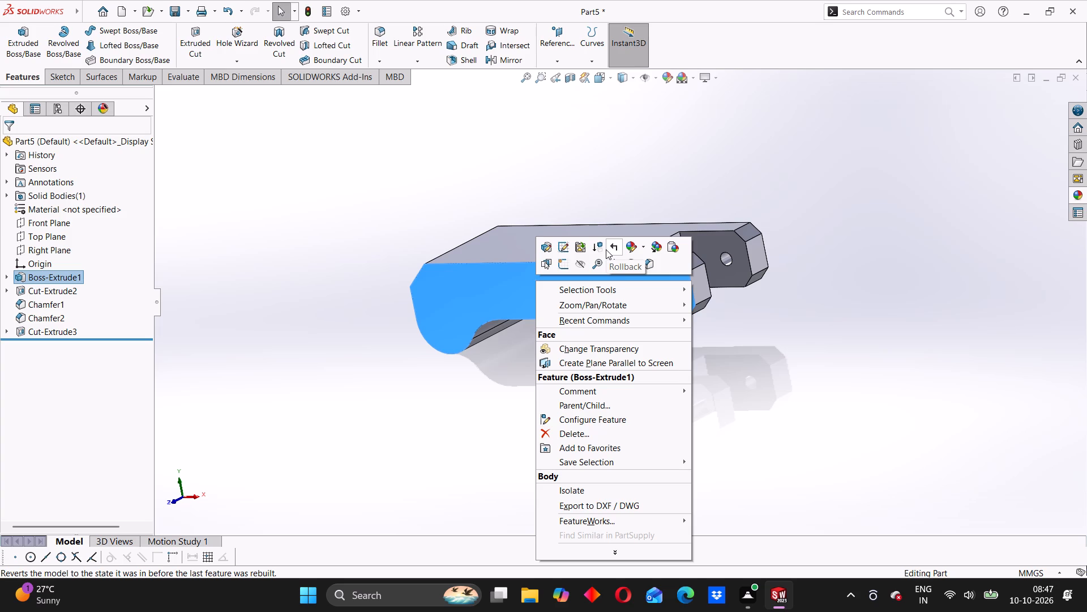
click(641, 246)
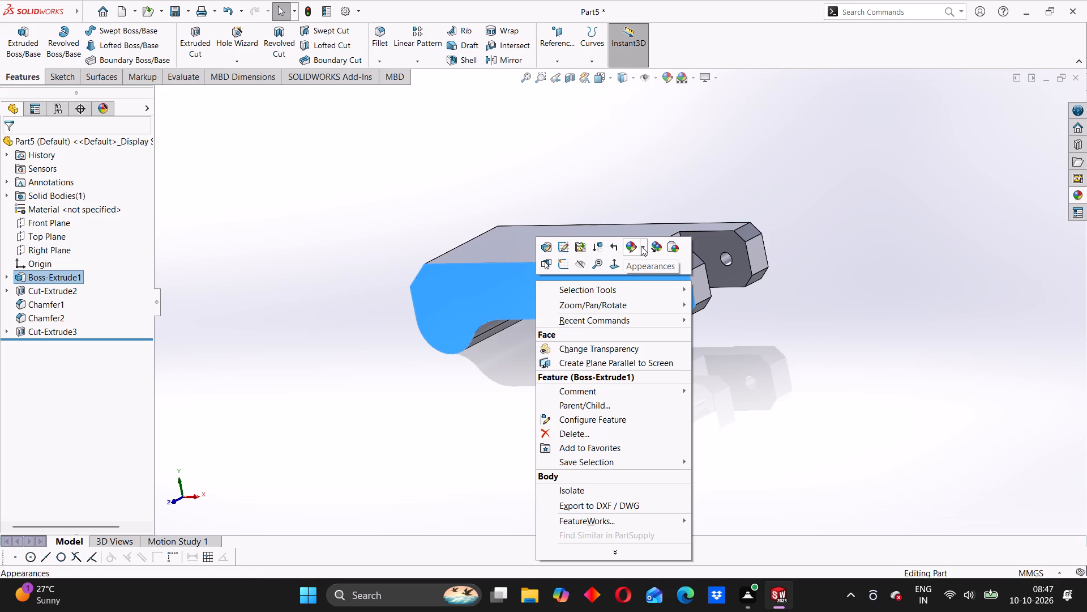
click(645, 296)
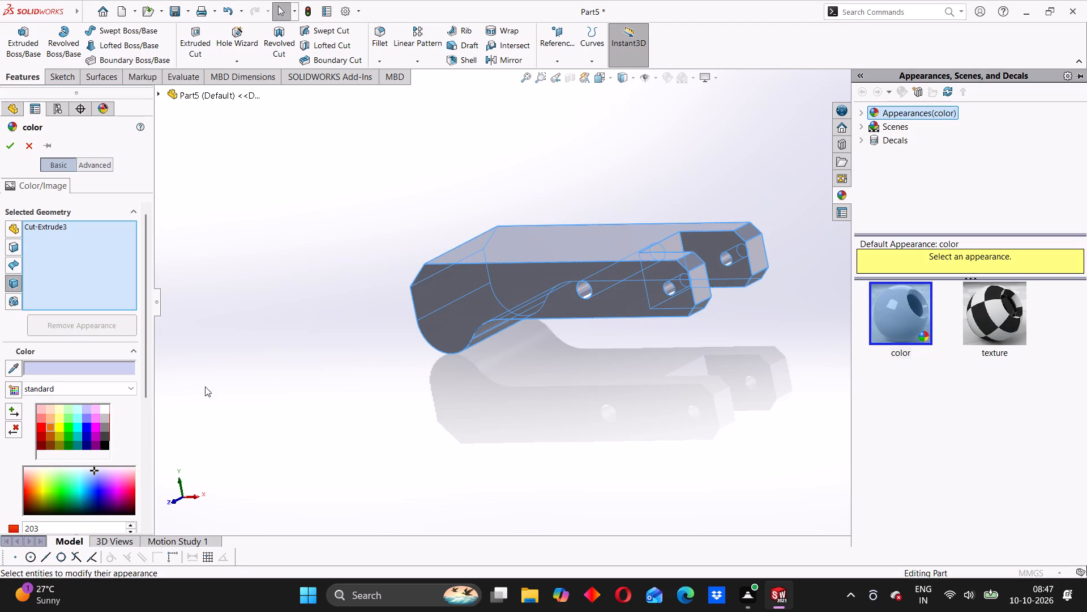
click(67, 428)
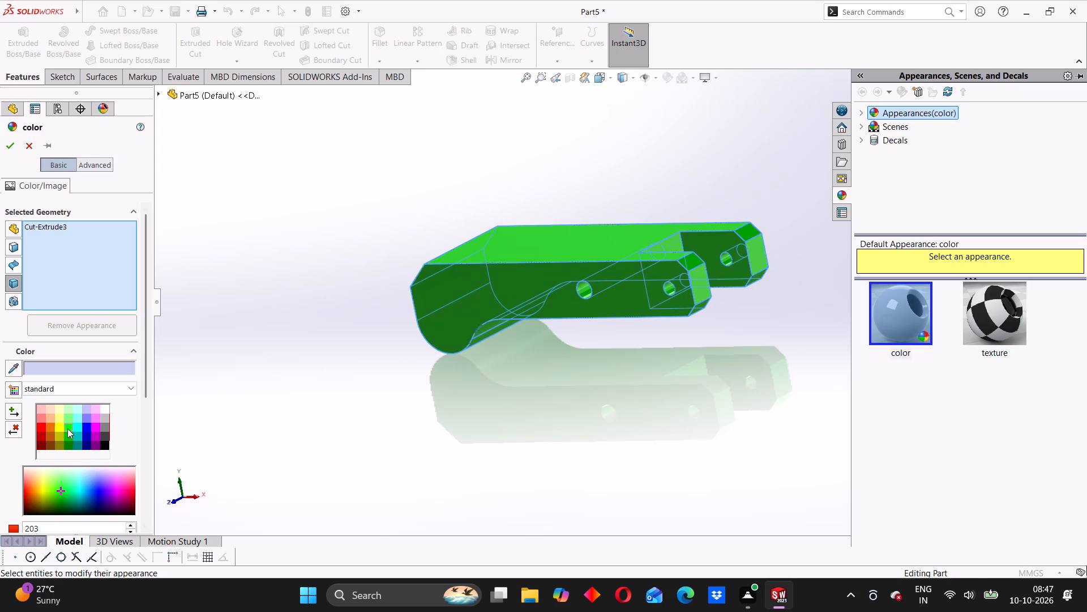
middle_drag(508, 339, 587, 399)
middle_drag(609, 402, 548, 398)
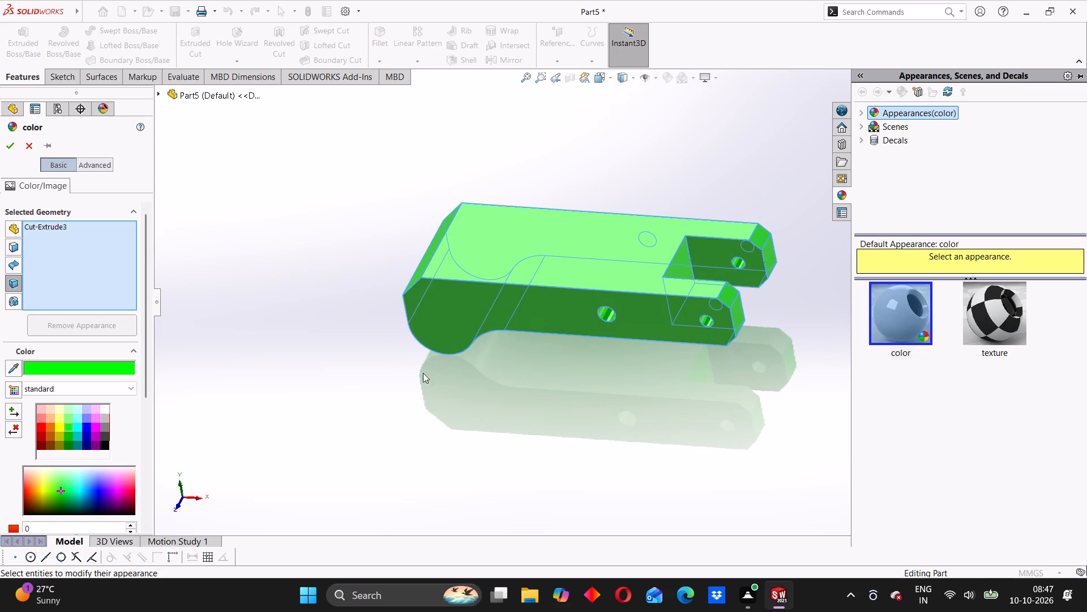
click(7, 143)
Colour the inner faces of the 8 mm hole and both 6 mm holes light grey.
middle_drag(508, 348, 548, 292)
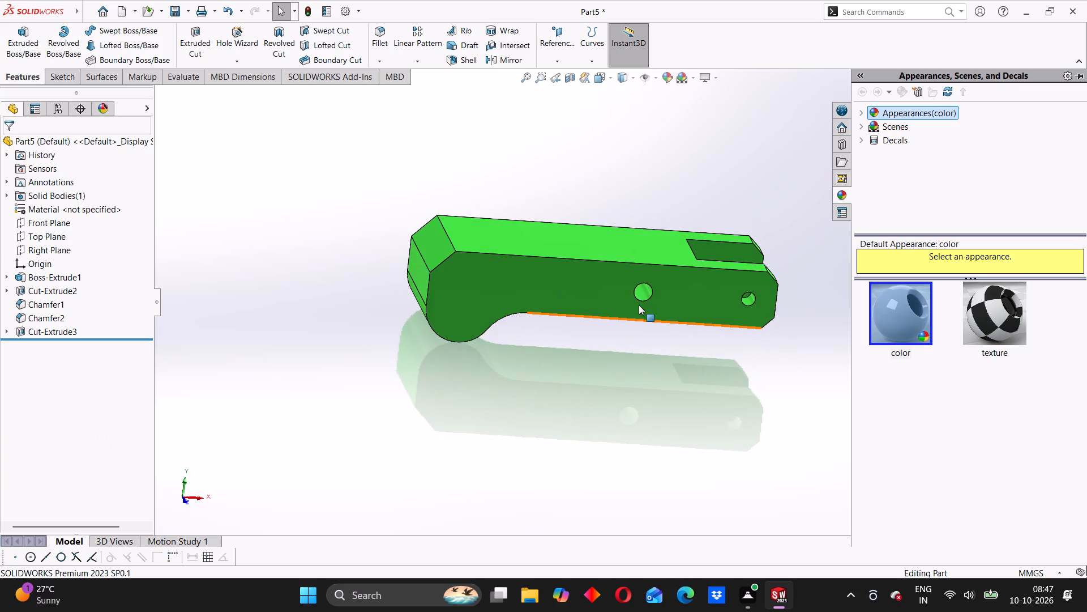
scroll(639, 305, down, 9)
middle_drag(626, 324, 620, 345)
right_click(635, 255)
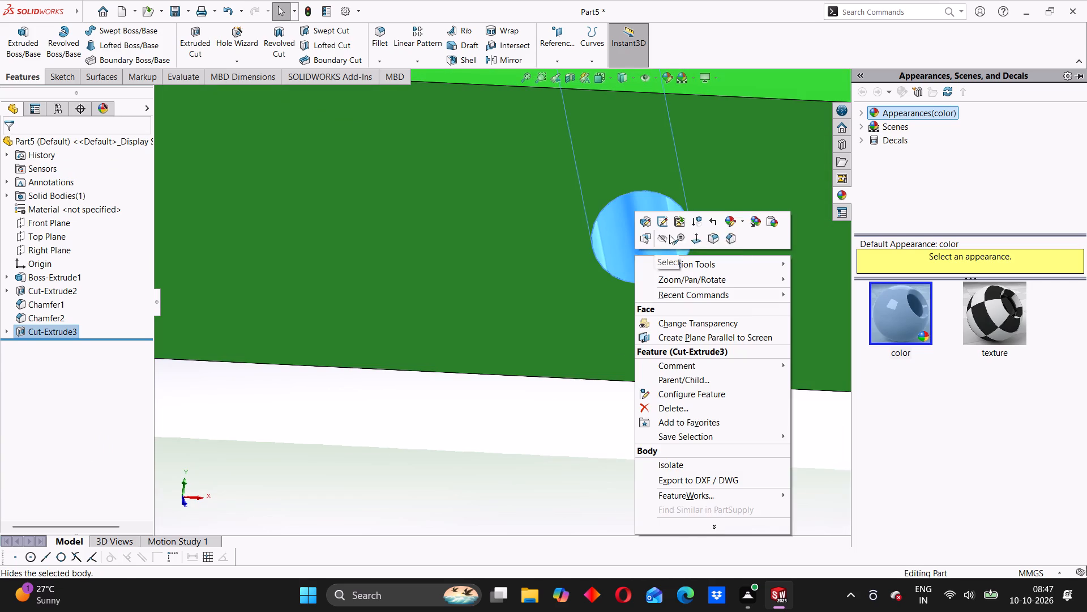
click(743, 221)
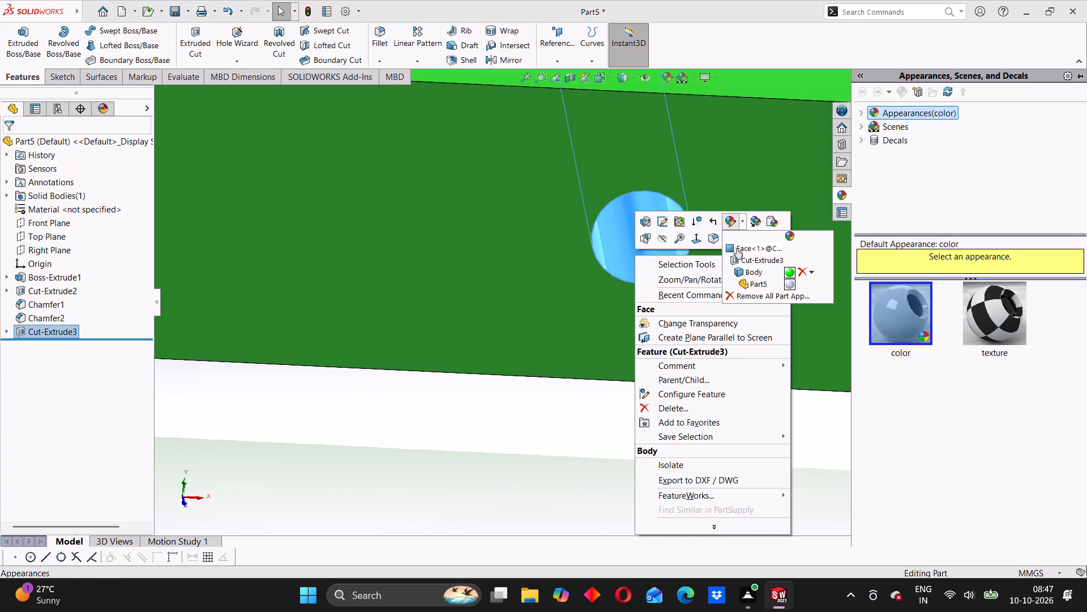
click(737, 248)
scroll(506, 341, up, 7)
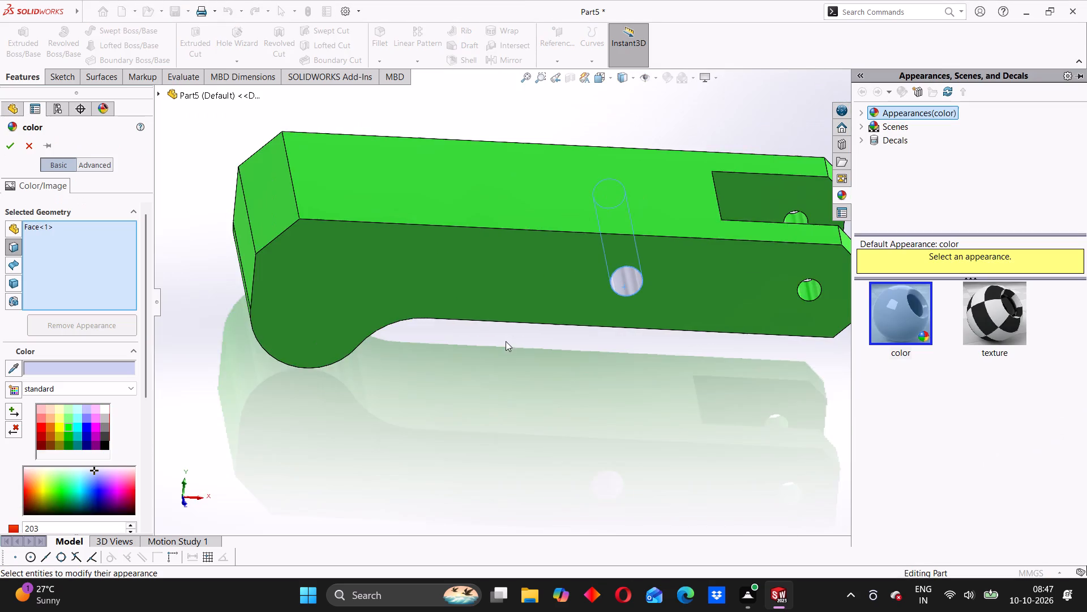
scroll(506, 341, up, 2)
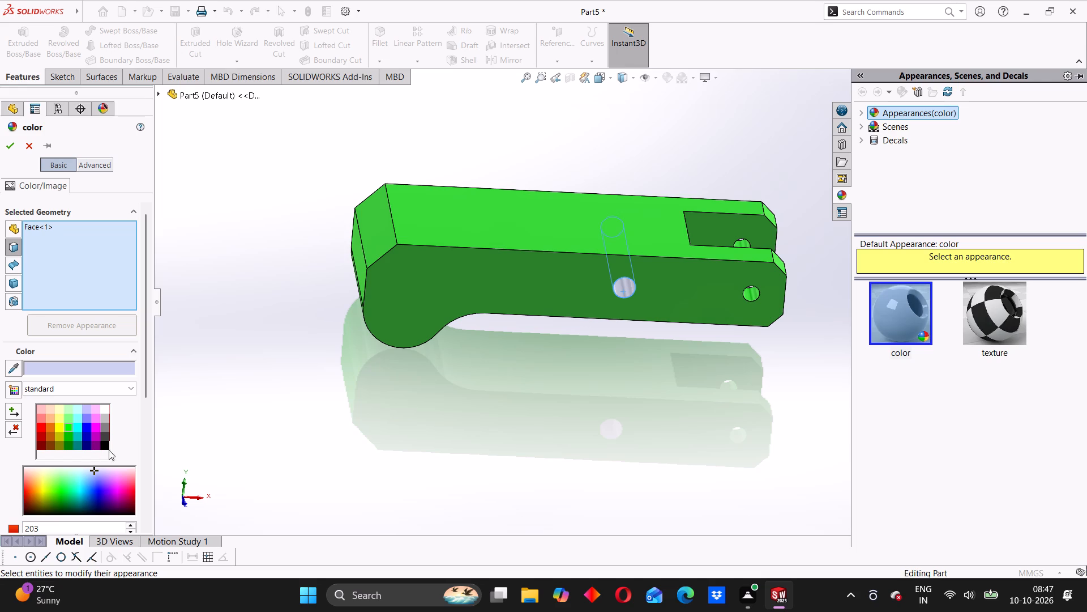
click(106, 420)
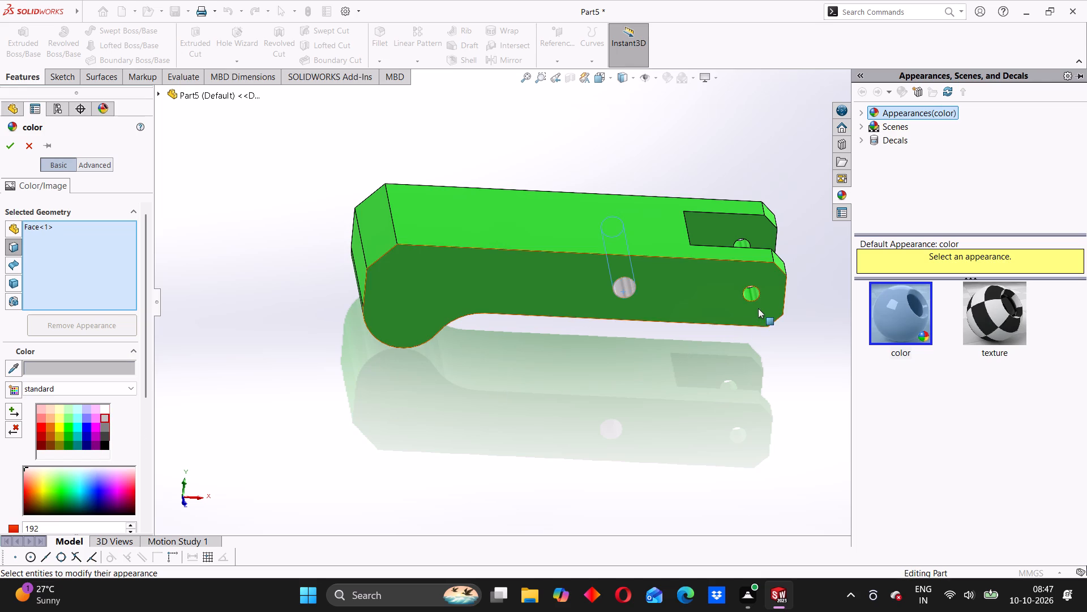
scroll(755, 306, down, 4)
click(715, 286)
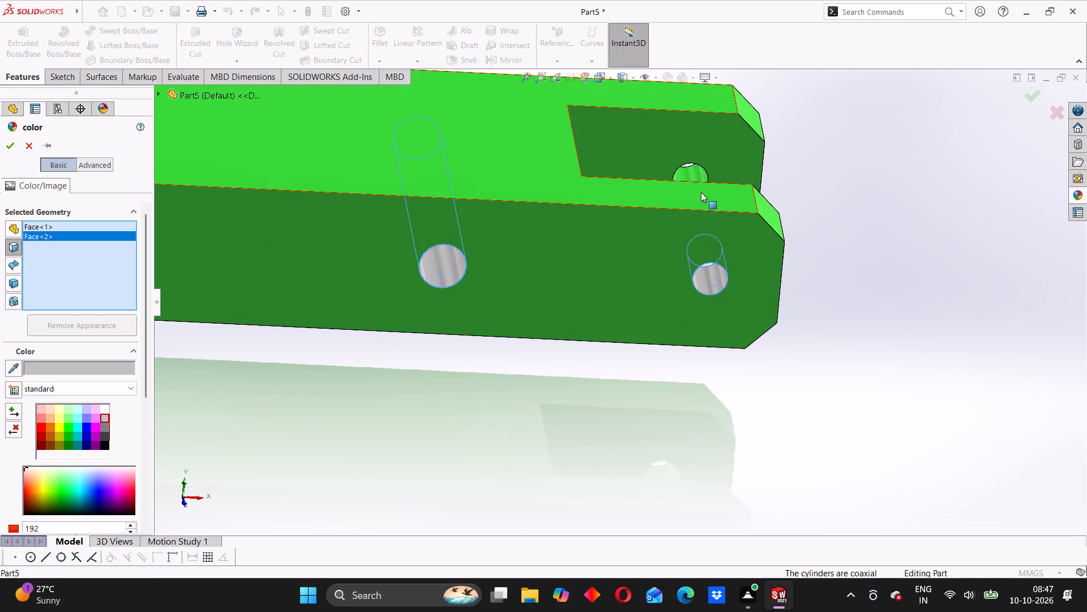
middle_drag(700, 189, 700, 228)
click(694, 137)
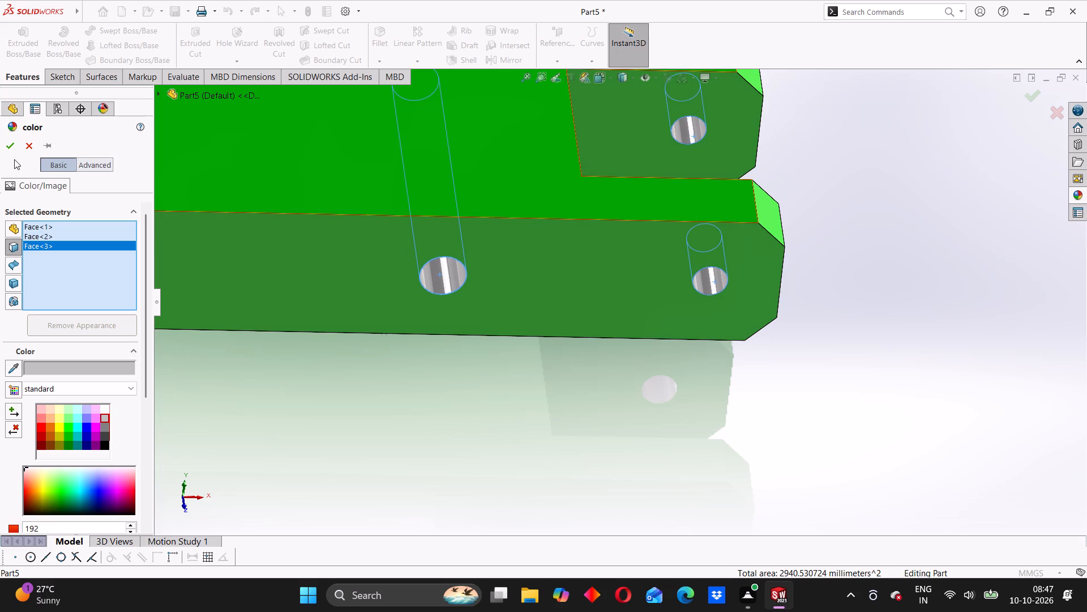
click(13, 143)
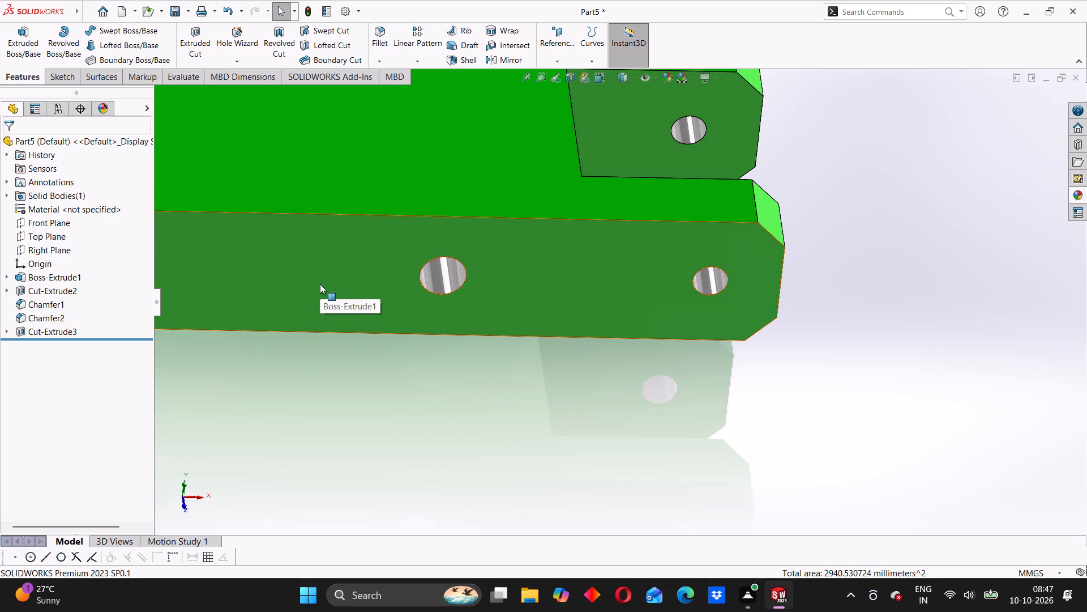
Examine the coloured block from several sides, including its slotted end and rounded foot.
middle_drag(634, 358, 599, 341)
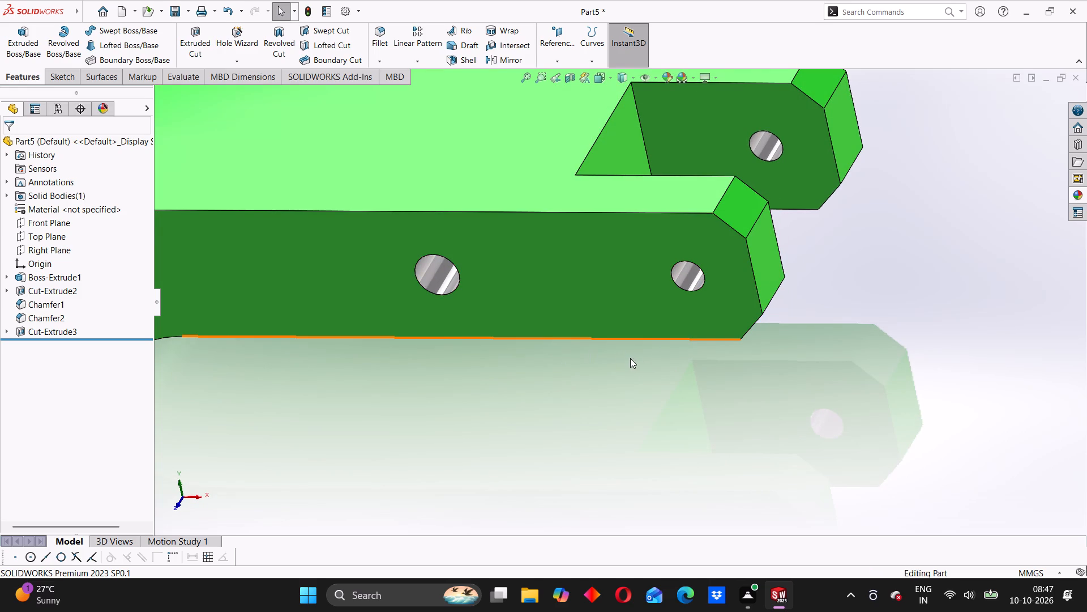
scroll(651, 358, up, 3)
middle_drag(588, 428, 587, 365)
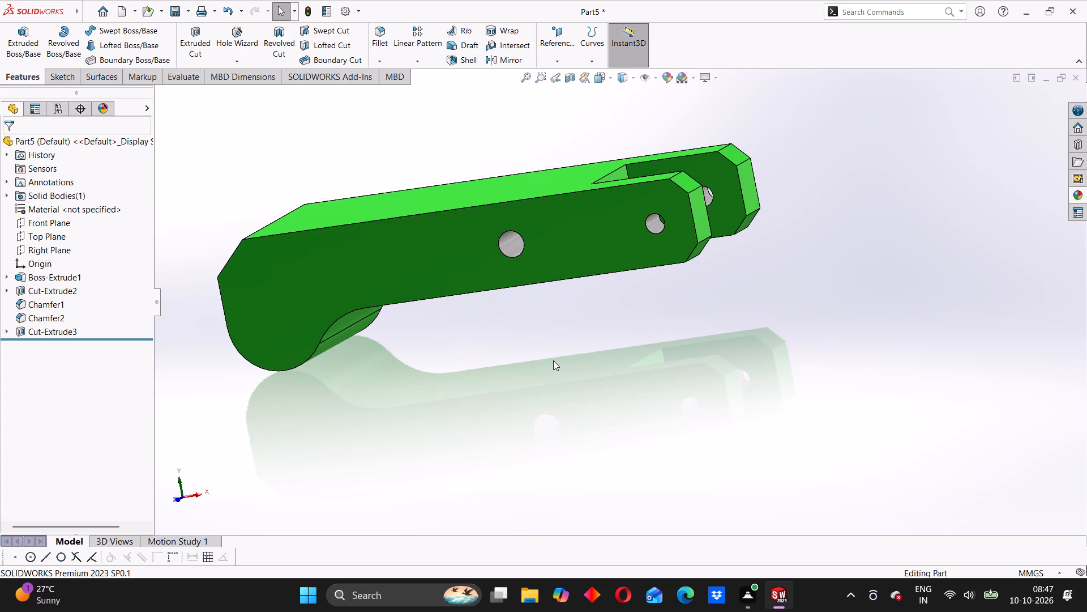
scroll(584, 372, up, 2)
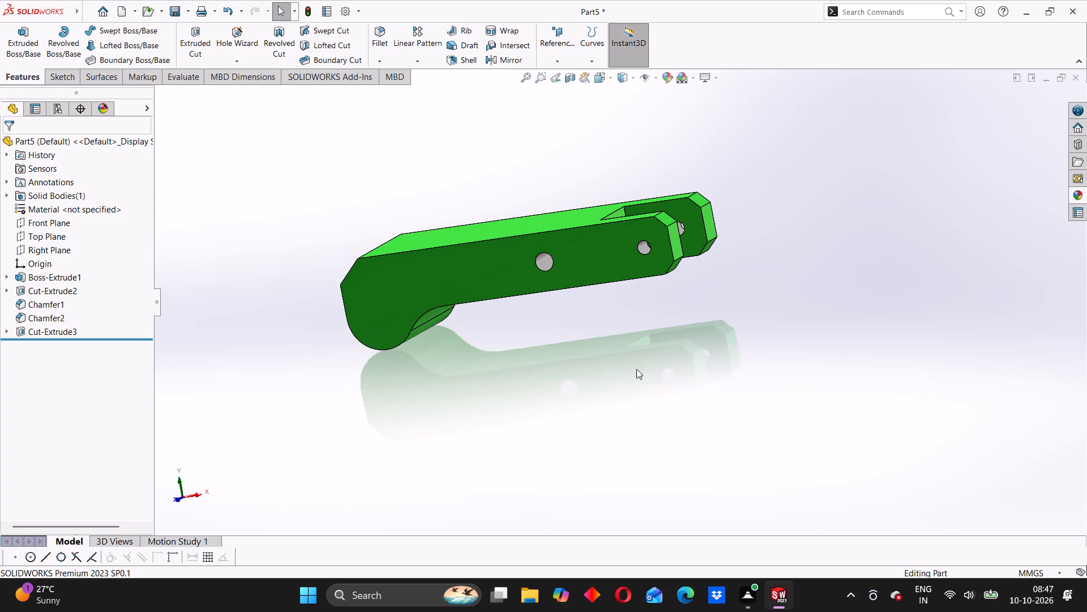
middle_drag(704, 334, 643, 348)
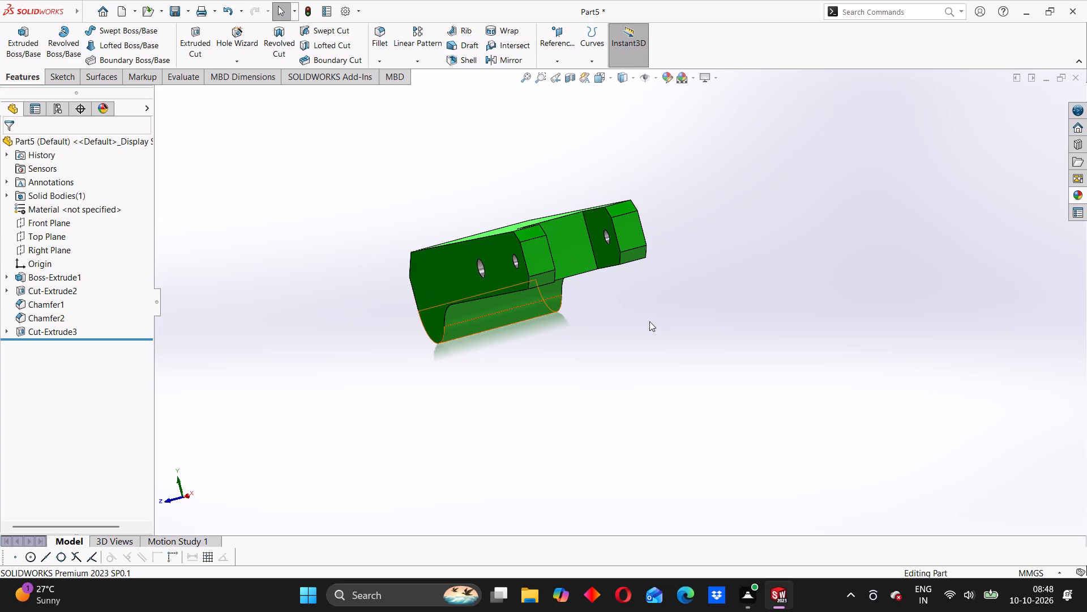
middle_drag(657, 321, 641, 326)
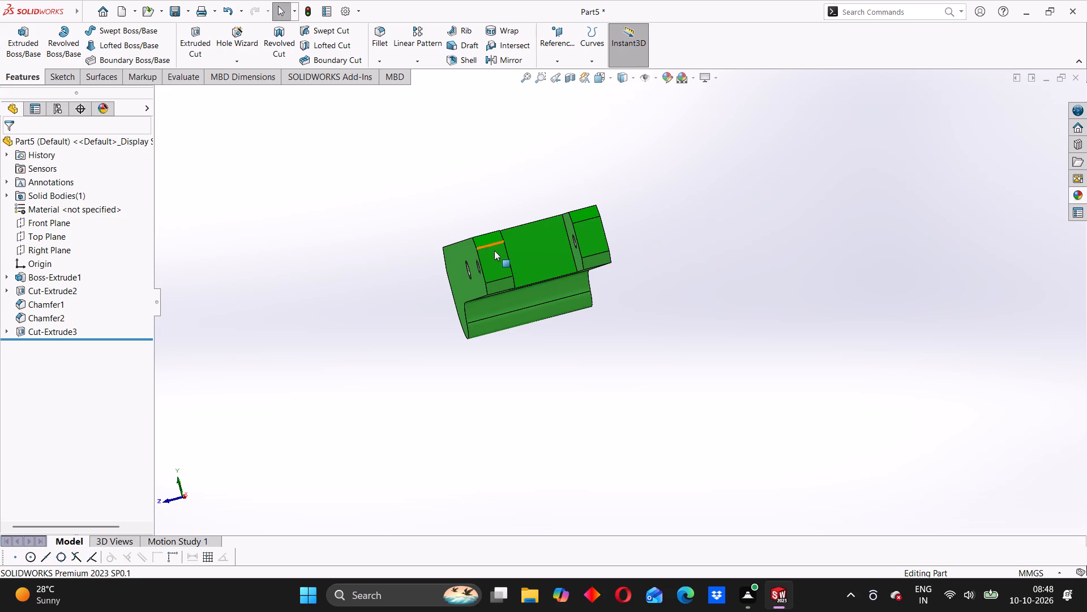
scroll(516, 270, down, 4)
middle_drag(478, 291, 553, 318)
scroll(523, 304, up, 3)
middle_drag(502, 301, 523, 303)
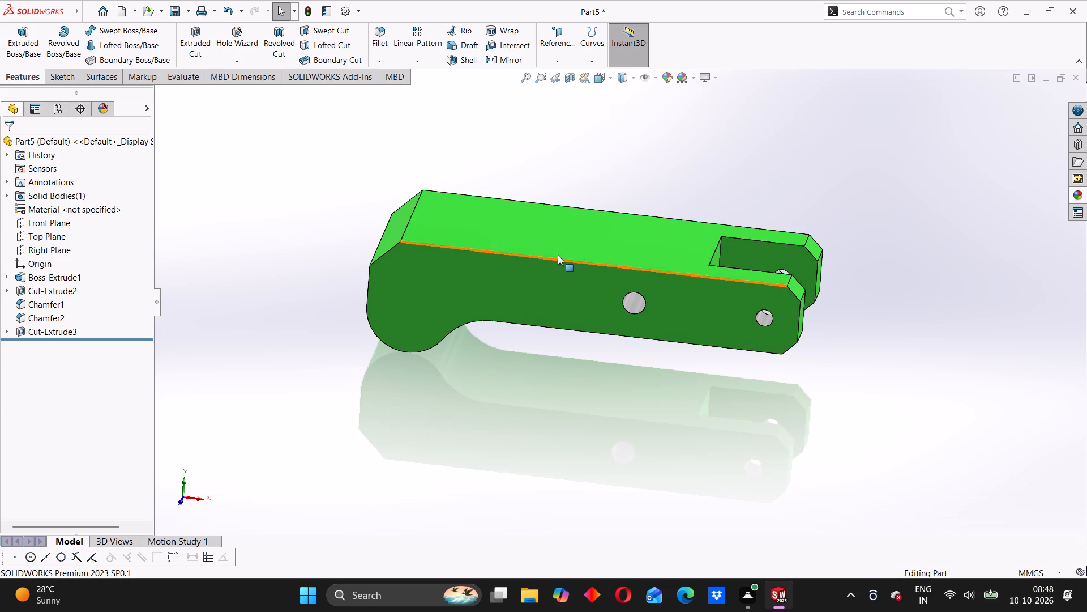
Fillet the two inner corner edges of the end slot with a 0.5 mm symmetric radius.
scroll(555, 275, down, 3)
middle_drag(450, 318, 598, 386)
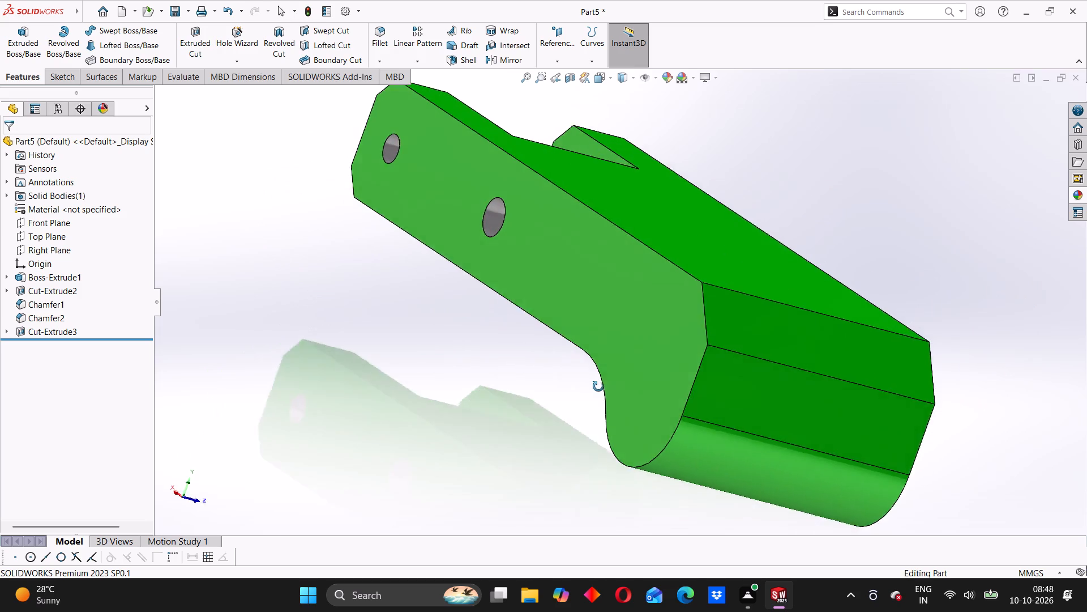
middle_drag(598, 386, 453, 342)
middle_drag(817, 226, 795, 353)
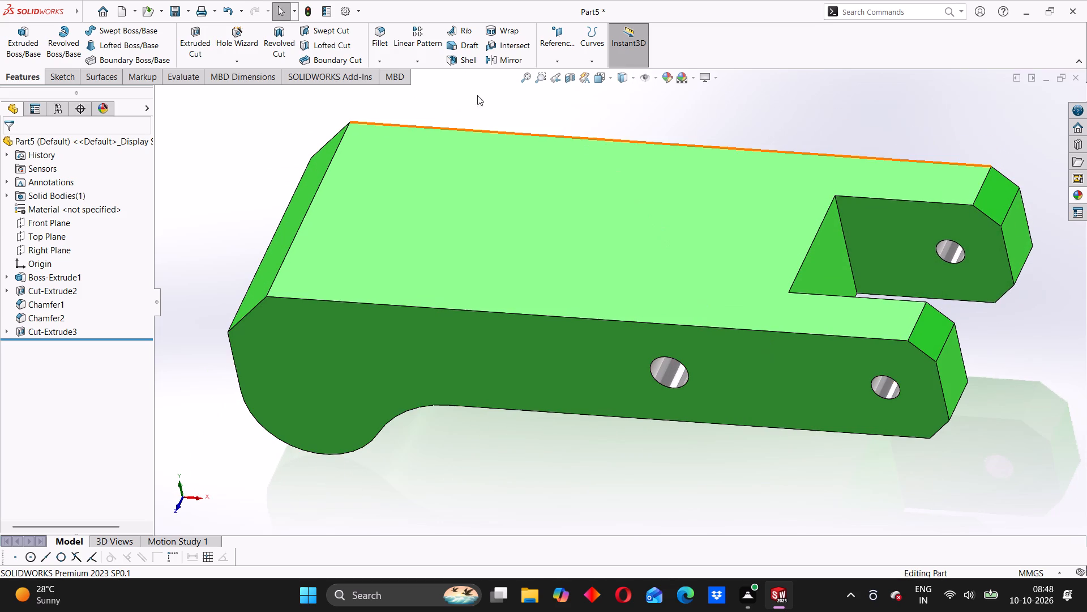
click(383, 37)
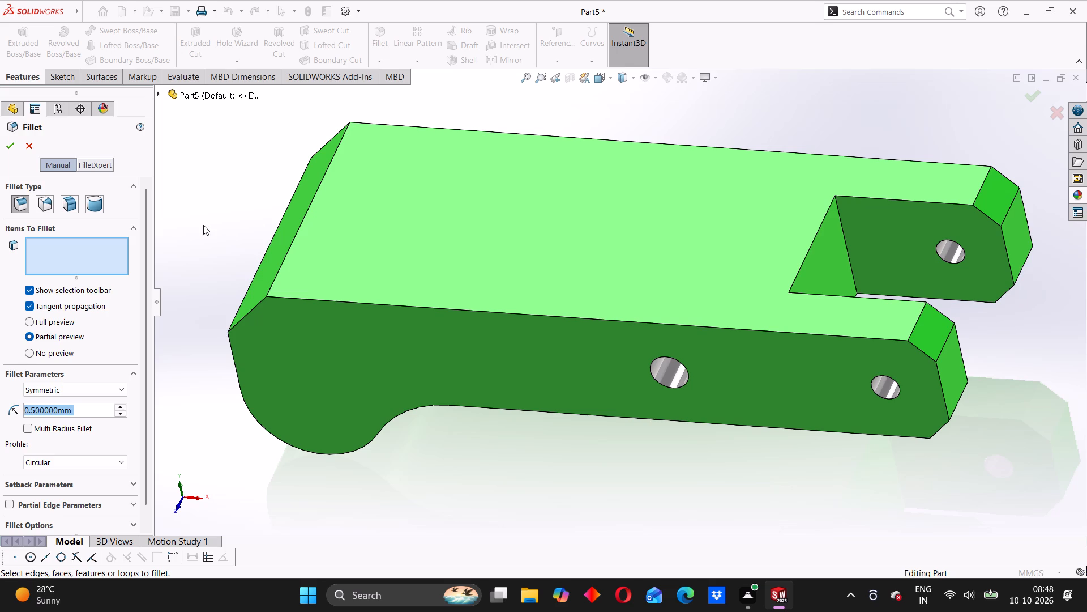
click(842, 231)
middle_drag(839, 273, 741, 363)
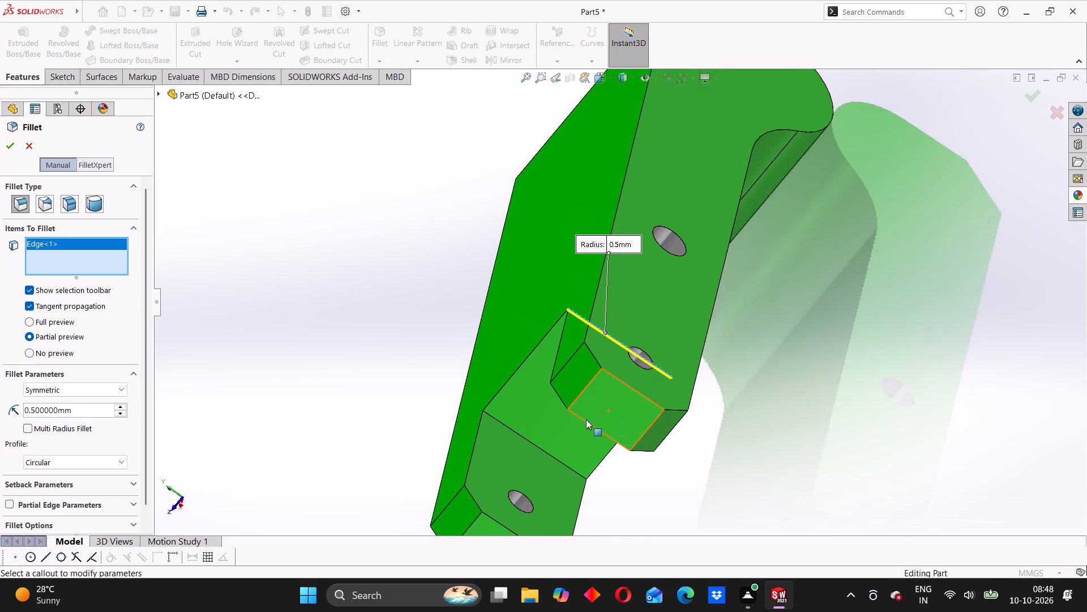
scroll(525, 440, down, 2)
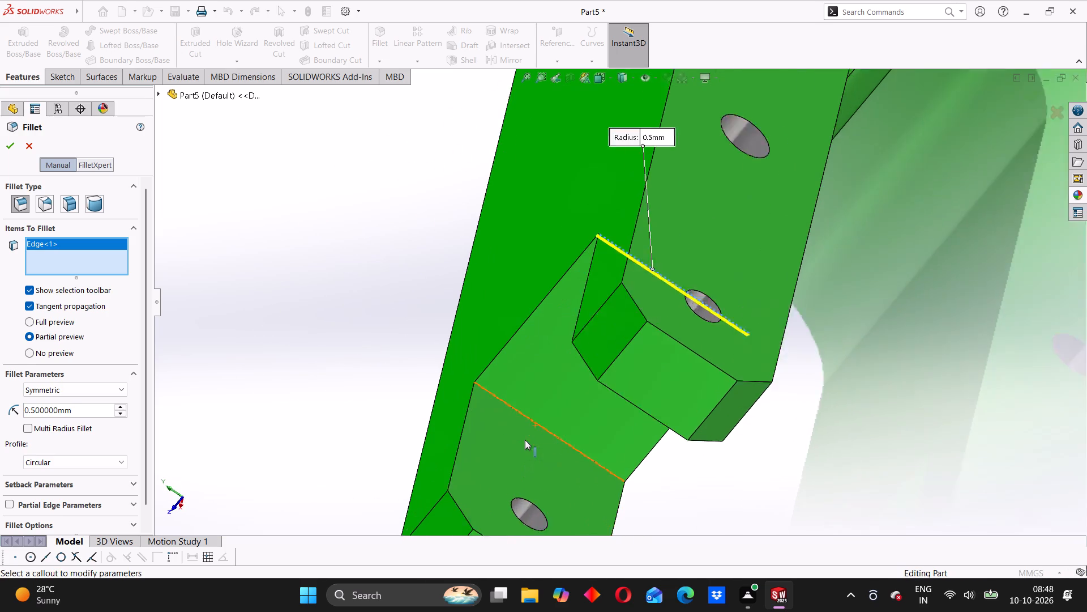
scroll(525, 440, down, 1)
click(530, 405)
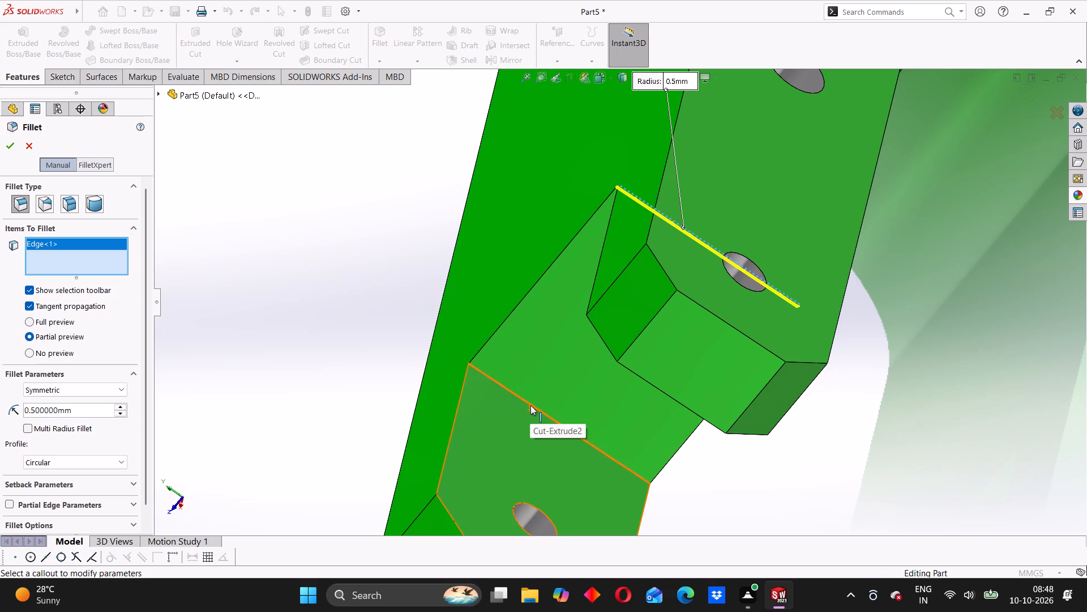
scroll(518, 419, up, 4)
middle_drag(516, 426, 568, 400)
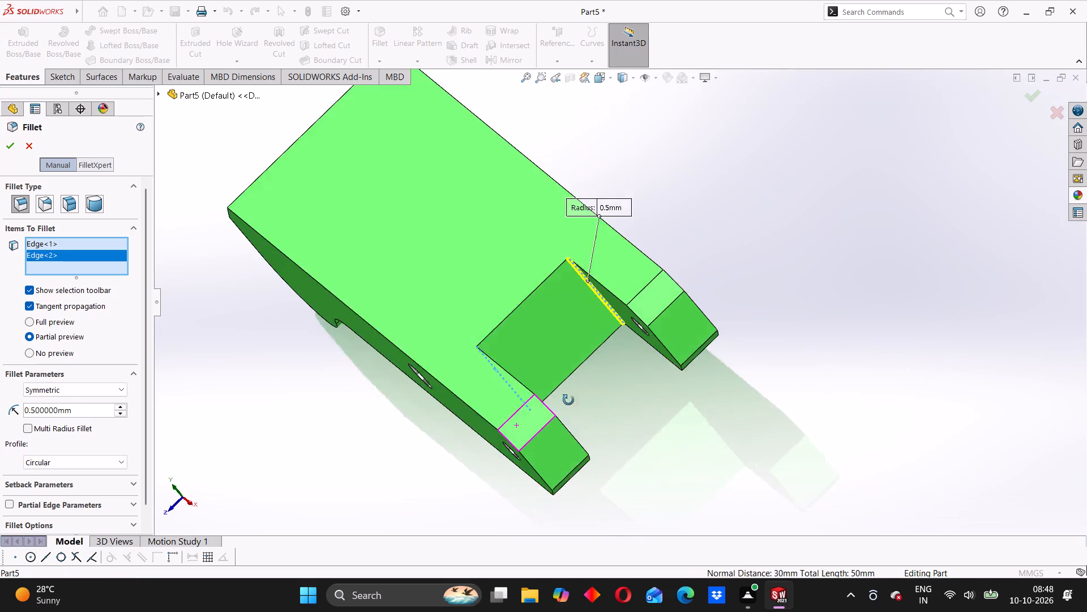
middle_drag(568, 400, 572, 397)
scroll(575, 395, up, 3)
middle_drag(490, 401, 530, 263)
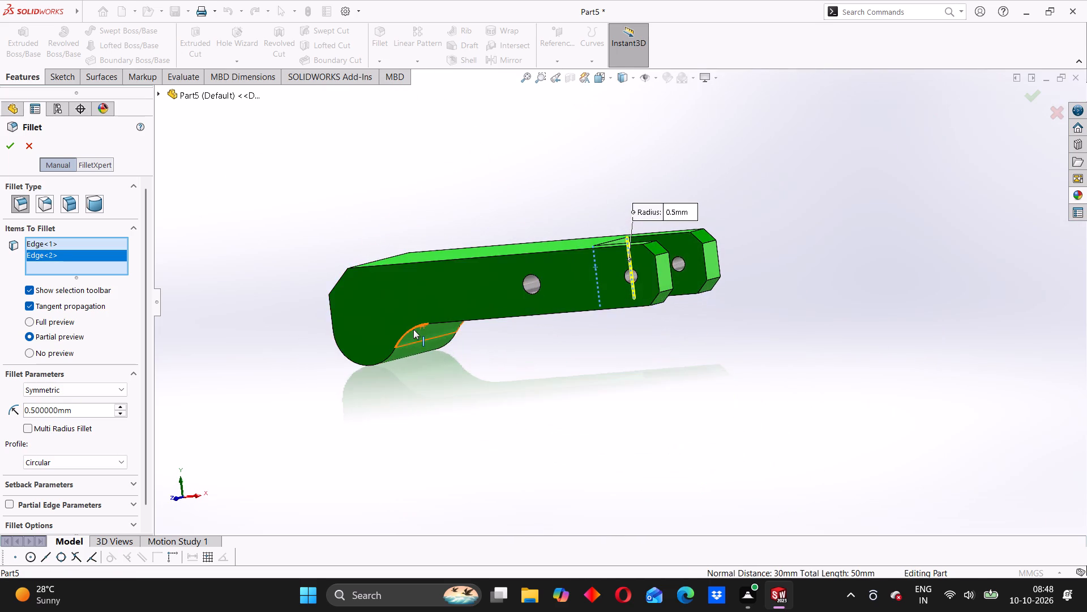
middle_drag(413, 329, 474, 300)
middle_click(491, 303)
middle_drag(497, 305, 533, 316)
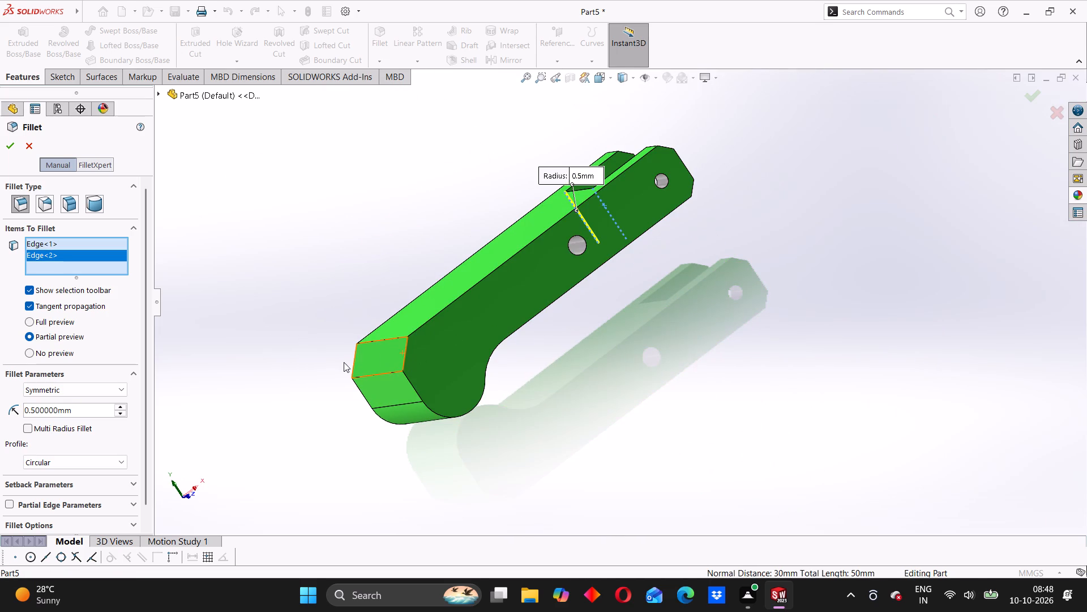
click(11, 142)
Inspect the filleted inner corners of the end slot up close and from several angles.
middle_drag(640, 213, 565, 264)
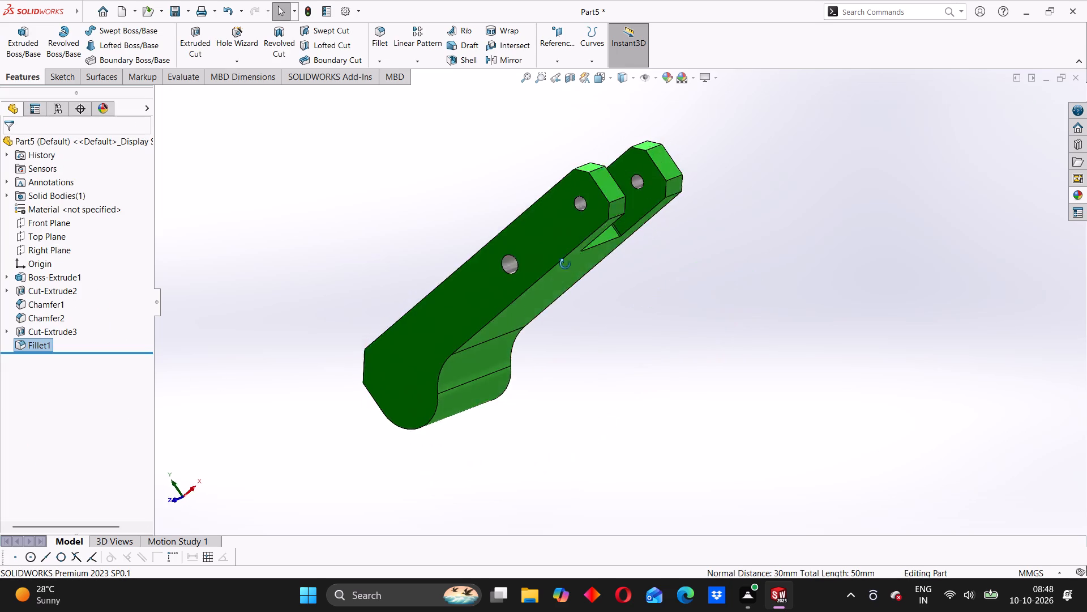
middle_drag(565, 264, 516, 354)
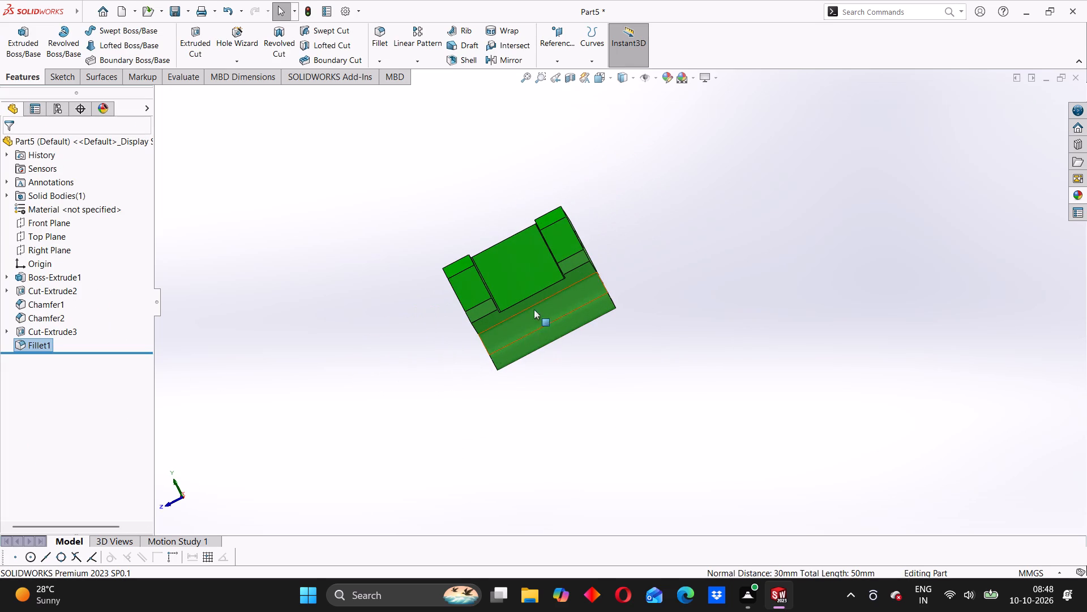
scroll(534, 280, down, 5)
middle_drag(527, 292, 568, 366)
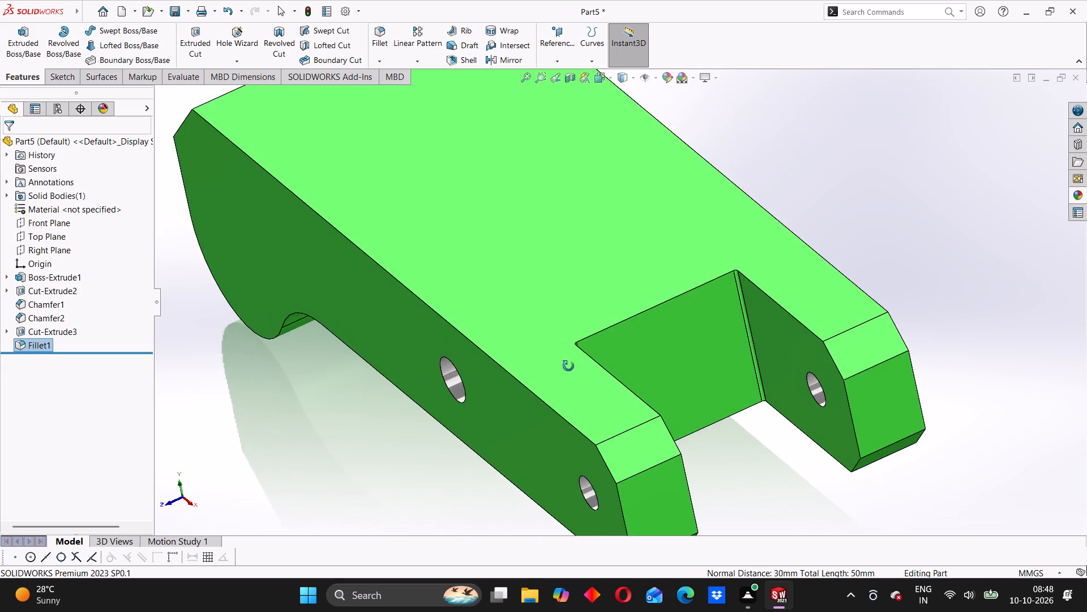
middle_drag(568, 366, 570, 364)
scroll(724, 309, down, 4)
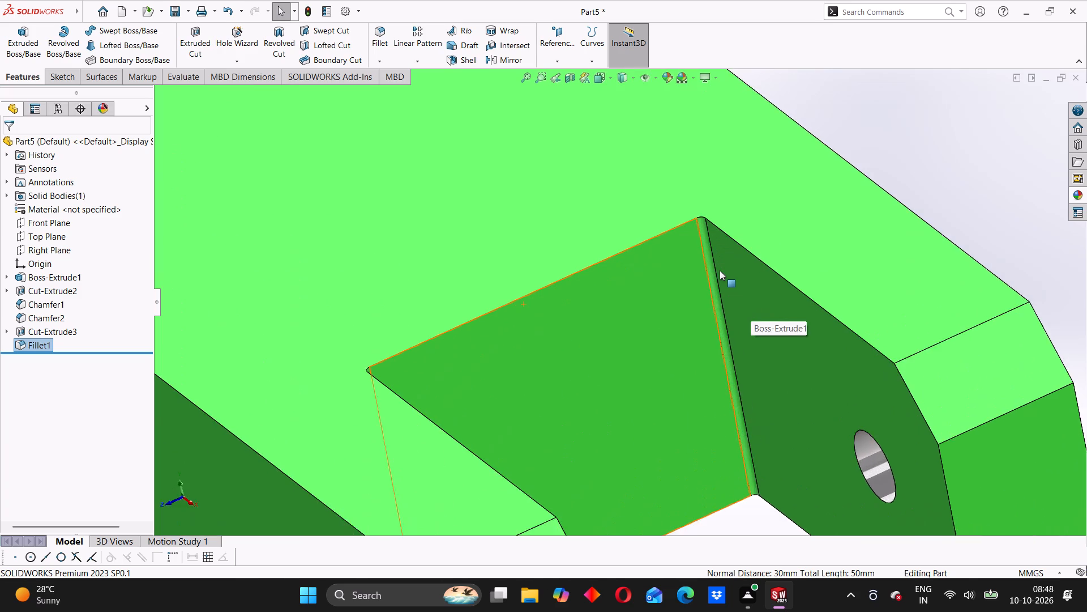
scroll(720, 270, down, 4)
middle_drag(610, 288, 580, 308)
scroll(580, 308, up, 4)
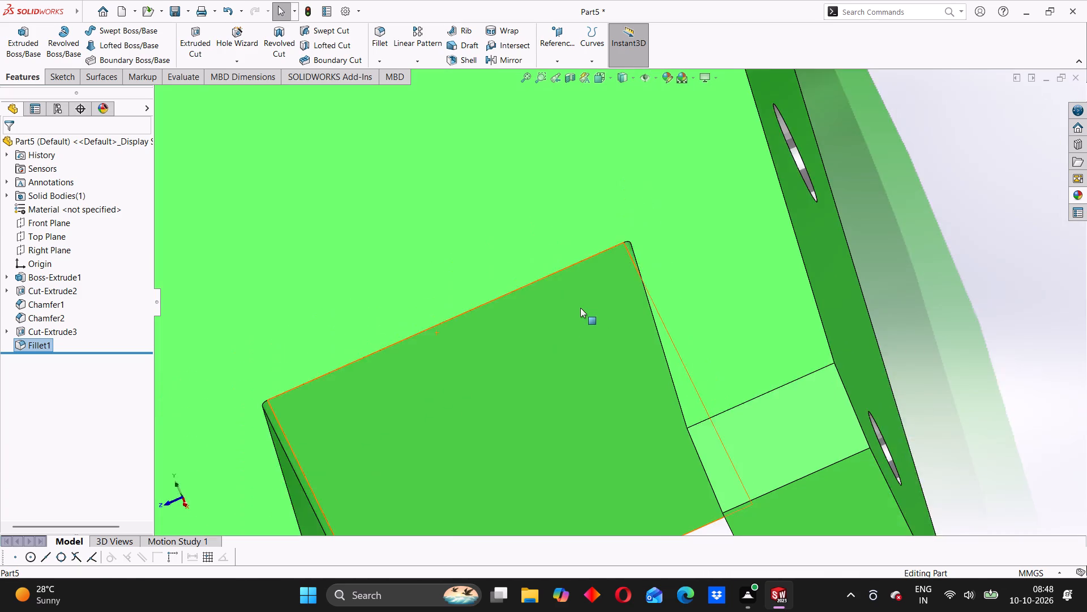
scroll(580, 308, up, 4)
middle_drag(508, 349, 494, 361)
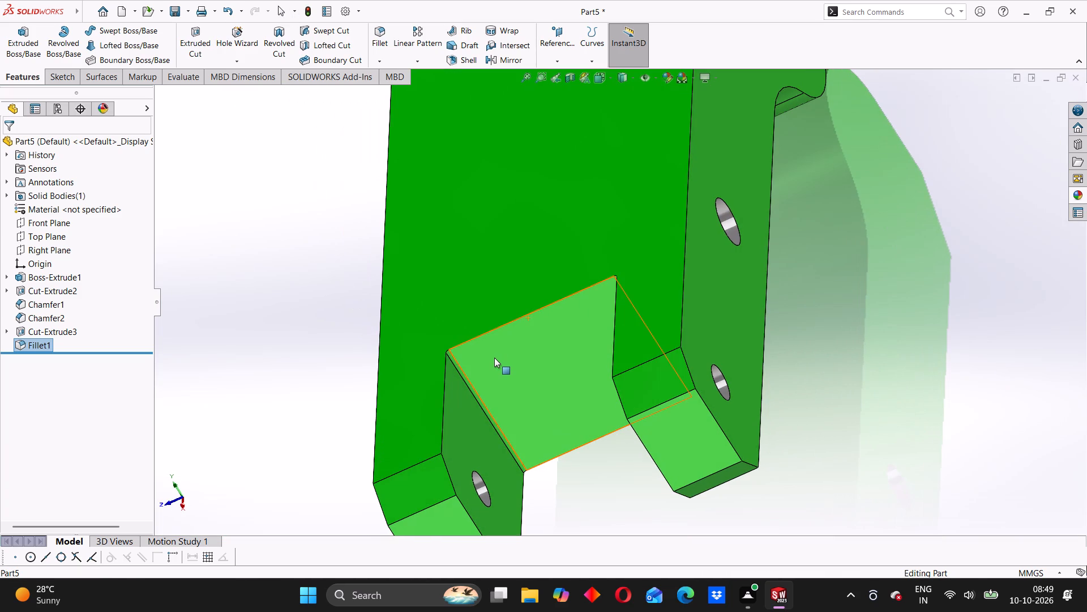
Examine the filleted inner corner of the end slot up close, and the whole block from several sides.
scroll(425, 390, down, 5)
scroll(579, 326, down, 3)
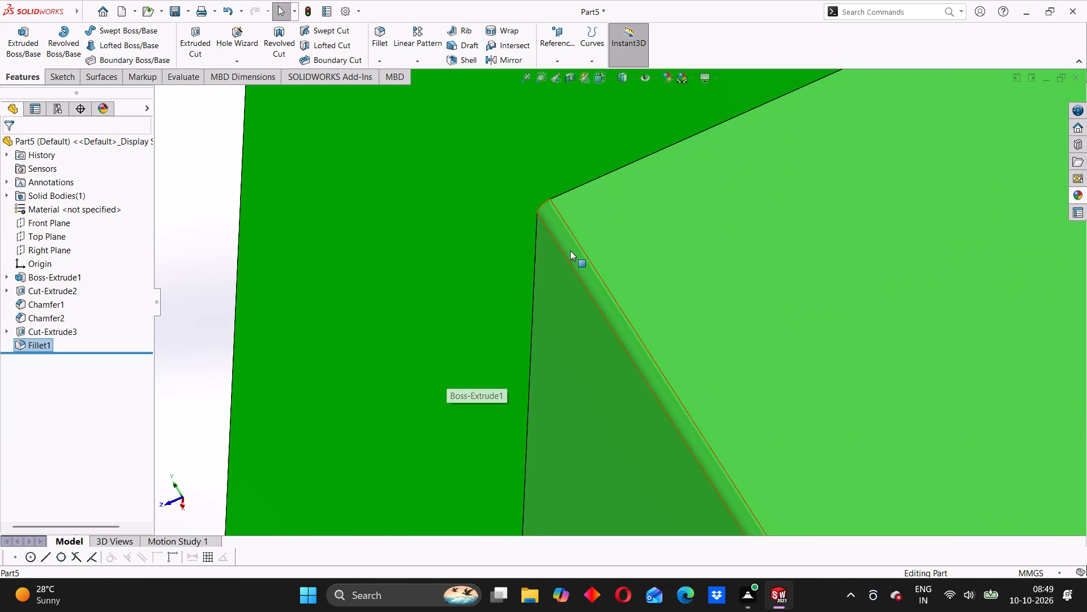
click(570, 250)
click(697, 292)
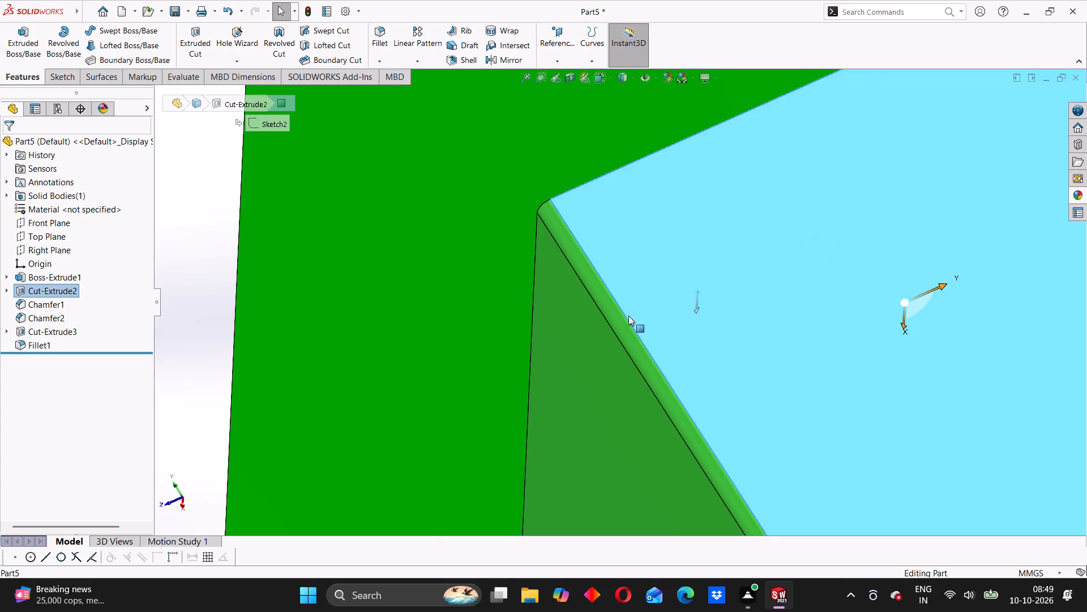
scroll(628, 316, up, 12)
click(535, 283)
middle_drag(528, 305, 561, 300)
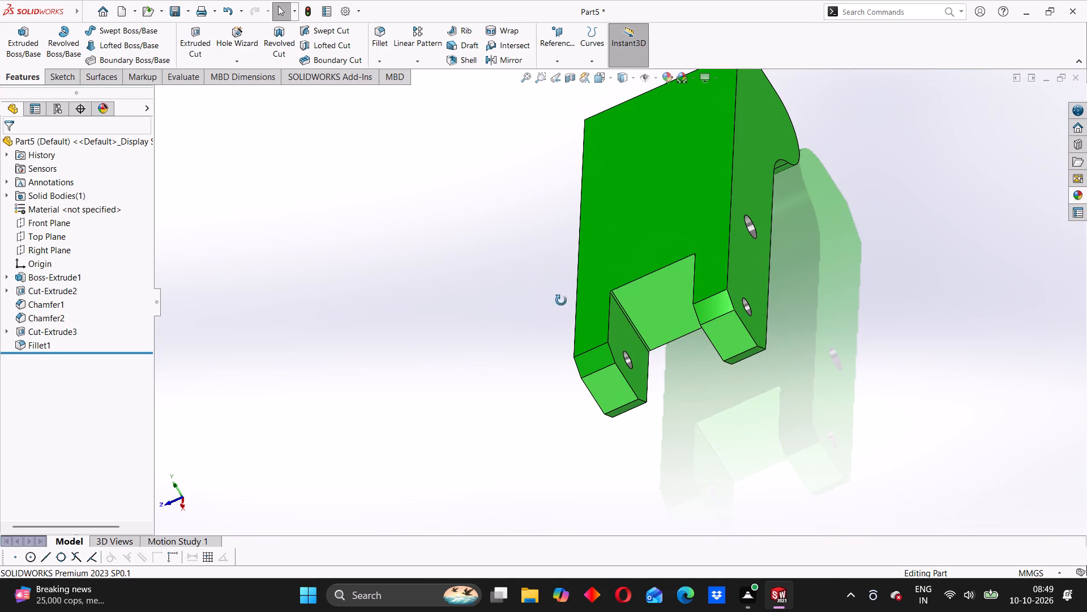
middle_drag(561, 300, 738, 299)
middle_drag(661, 201, 604, 293)
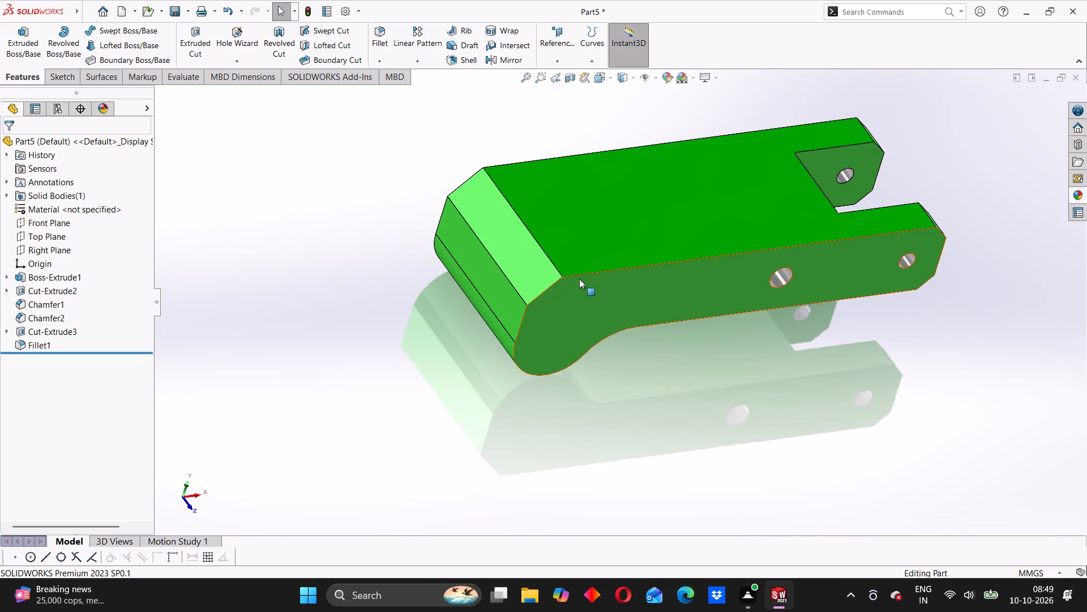
middle_drag(736, 308, 670, 314)
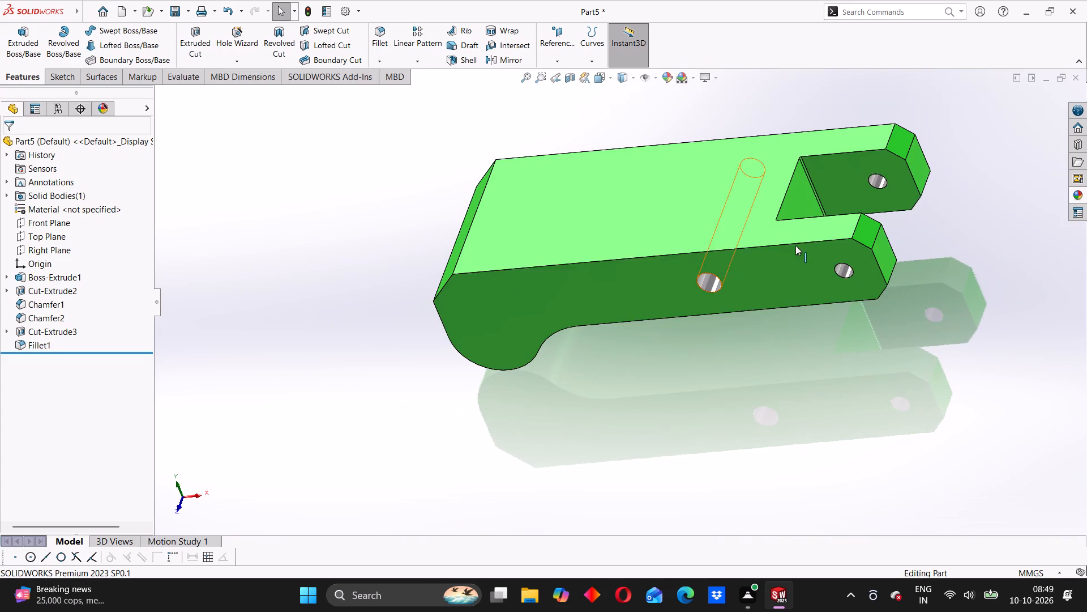
scroll(832, 234, down, 3)
scroll(662, 274, up, 2)
middle_drag(601, 312, 541, 236)
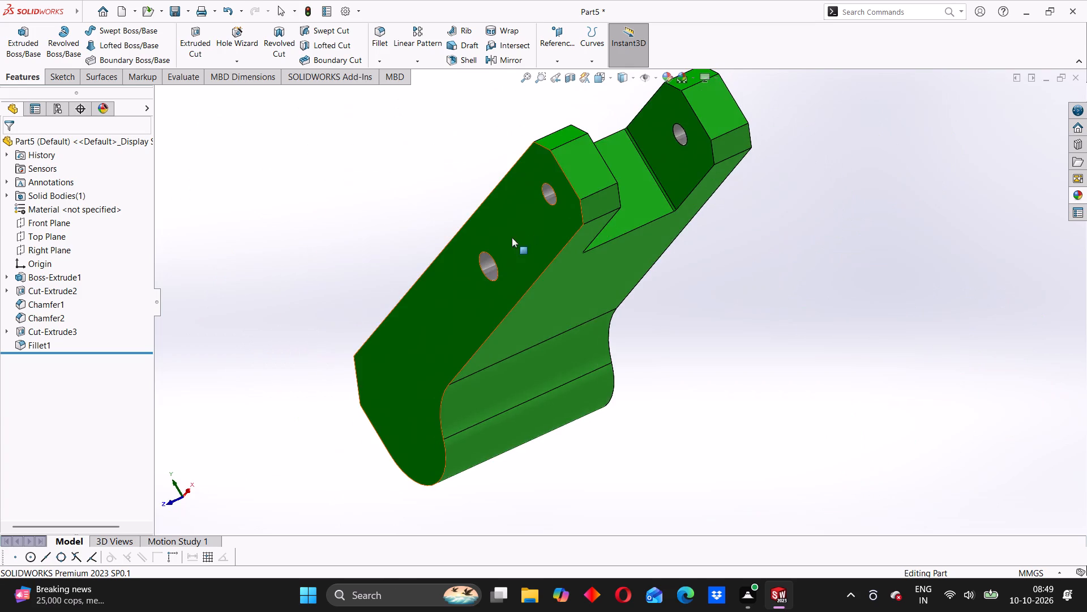
middle_drag(527, 229, 479, 291)
middle_drag(495, 260, 598, 291)
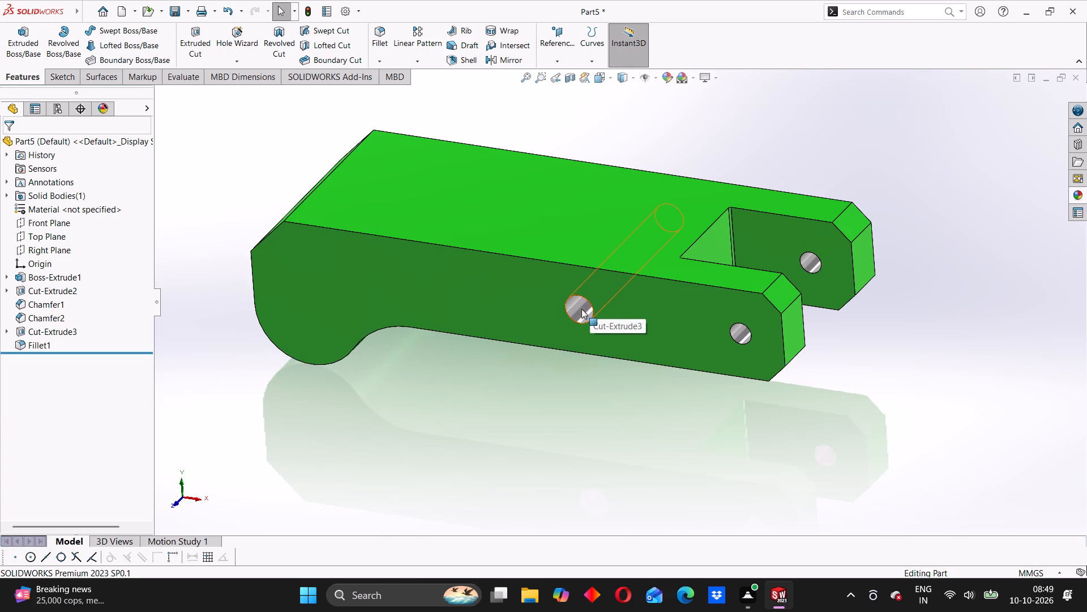
middle_drag(502, 370, 519, 318)
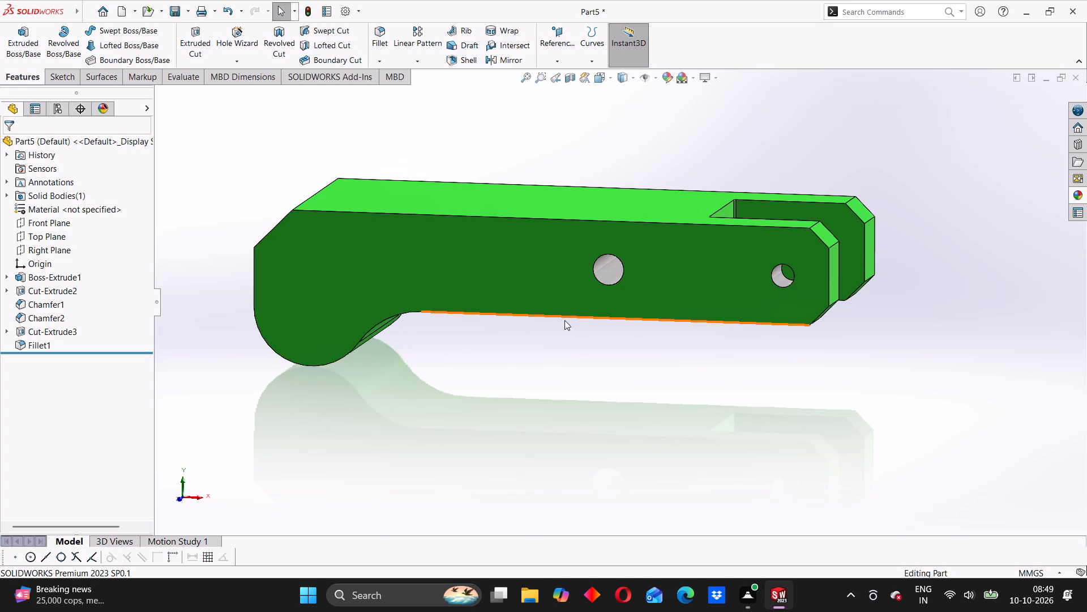
middle_drag(667, 333, 666, 283)
middle_drag(831, 277, 730, 325)
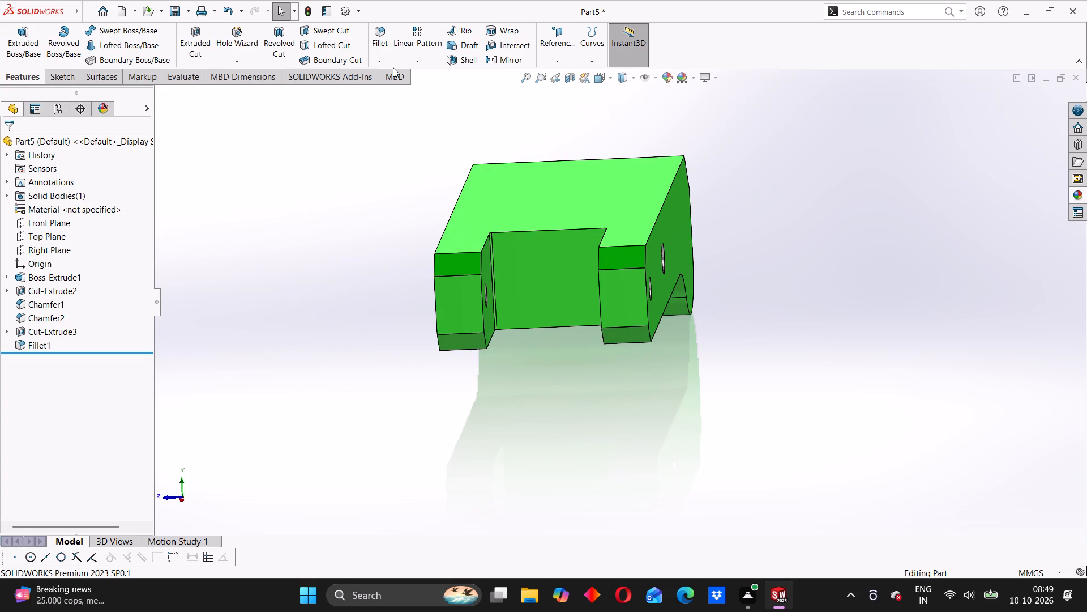
Delete the 0.5 mm fillet feature from the end slot's inner corners.
right_click(36, 342)
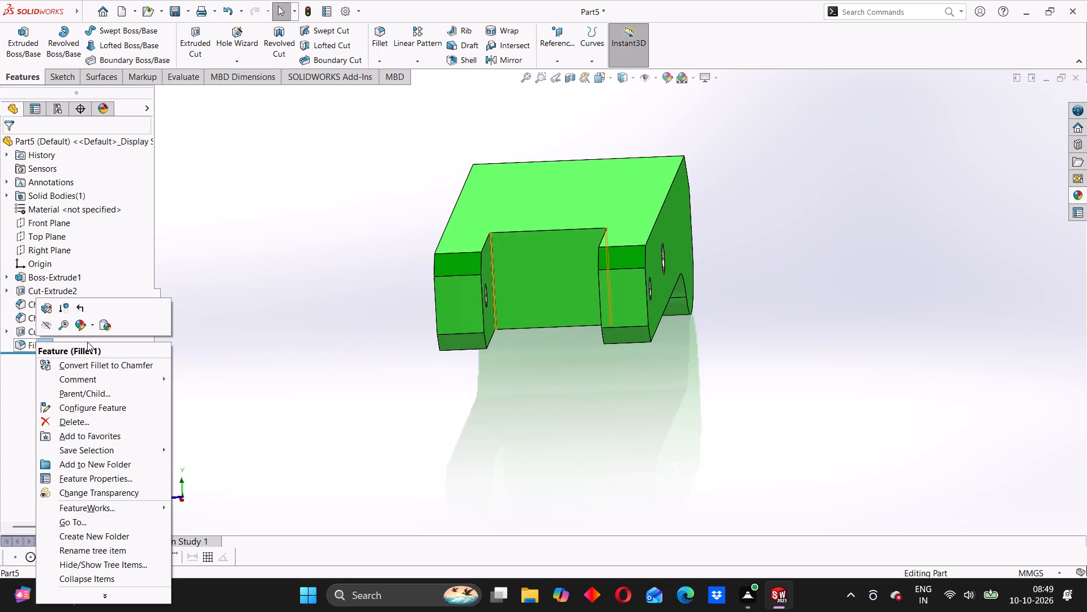
click(72, 424)
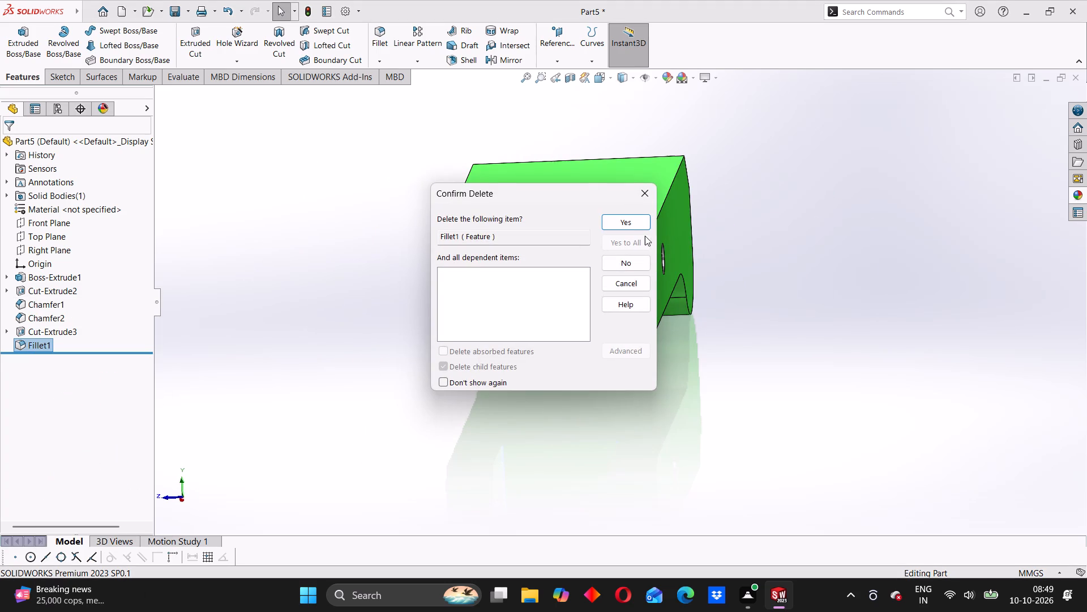
click(634, 228)
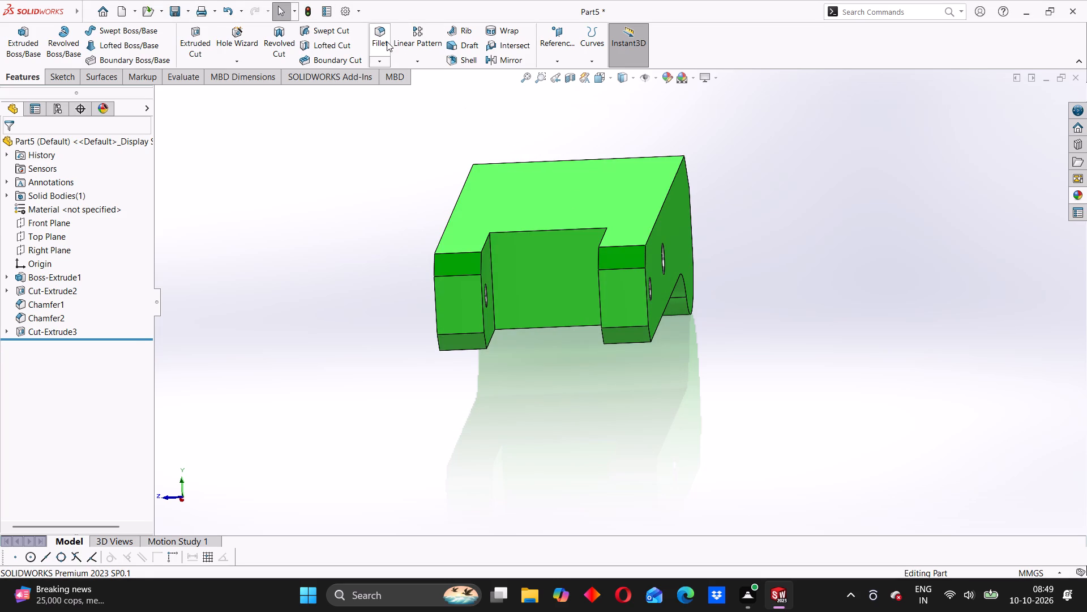
Fillet the two inner corner edges of the end slot with a 1 mm symmetric radius.
click(387, 41)
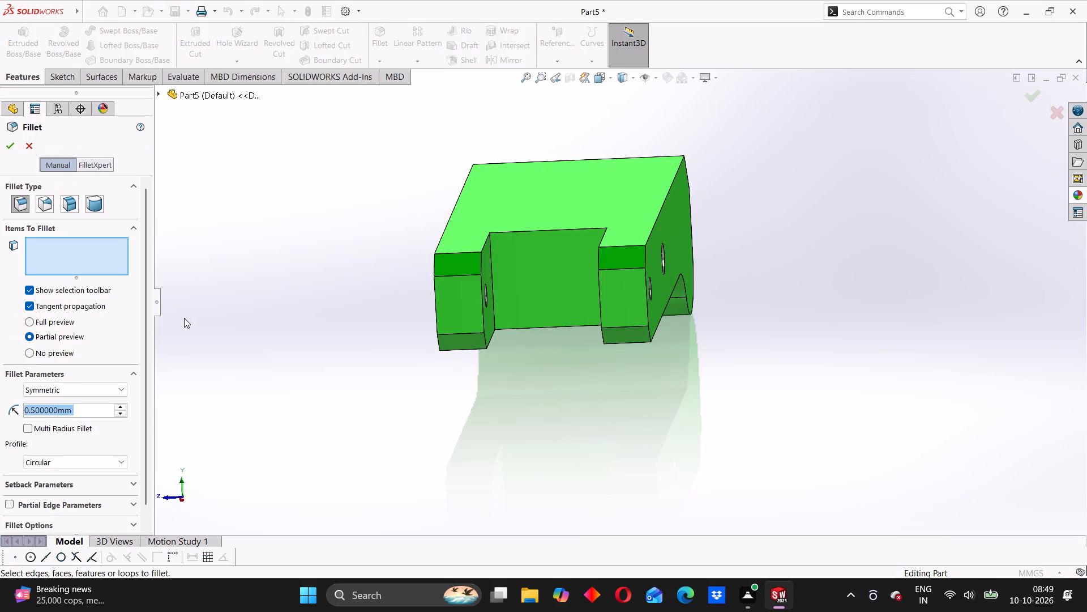
key(1)
key(Return)
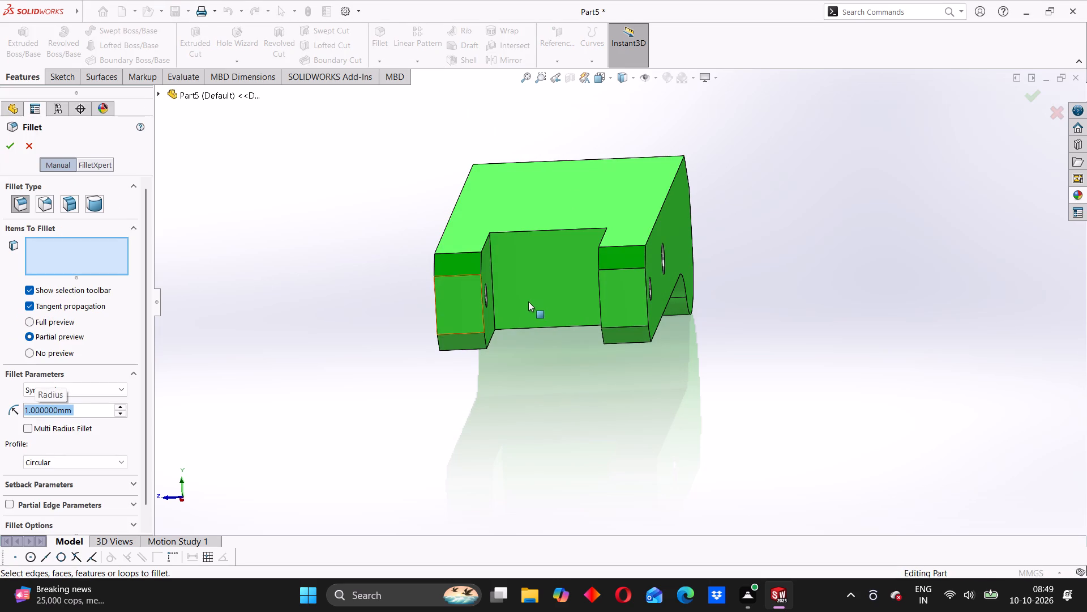
scroll(526, 300, down, 4)
click(479, 239)
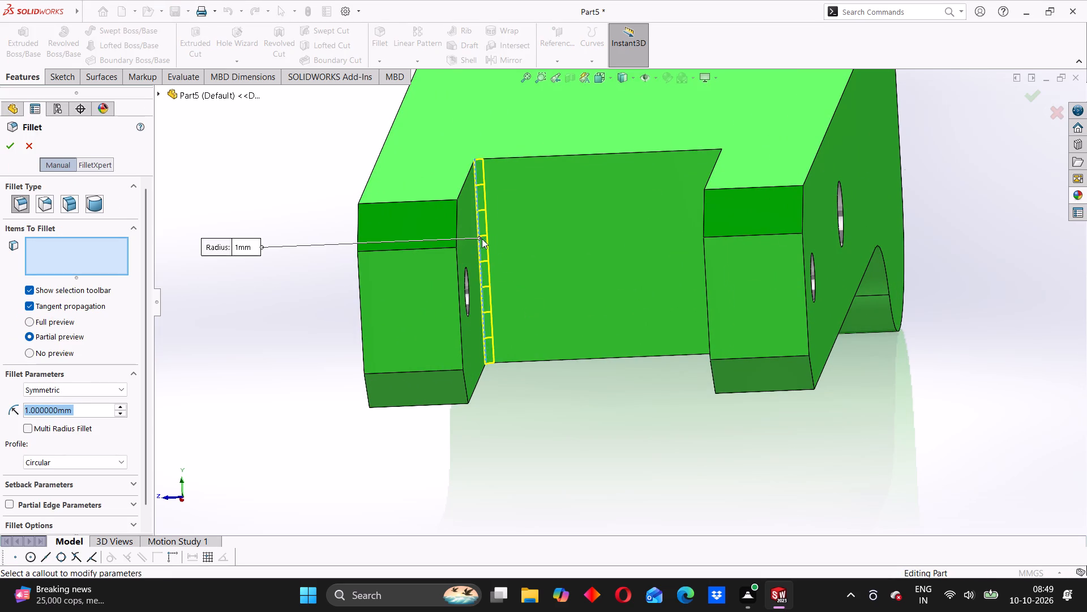
middle_drag(570, 246, 589, 252)
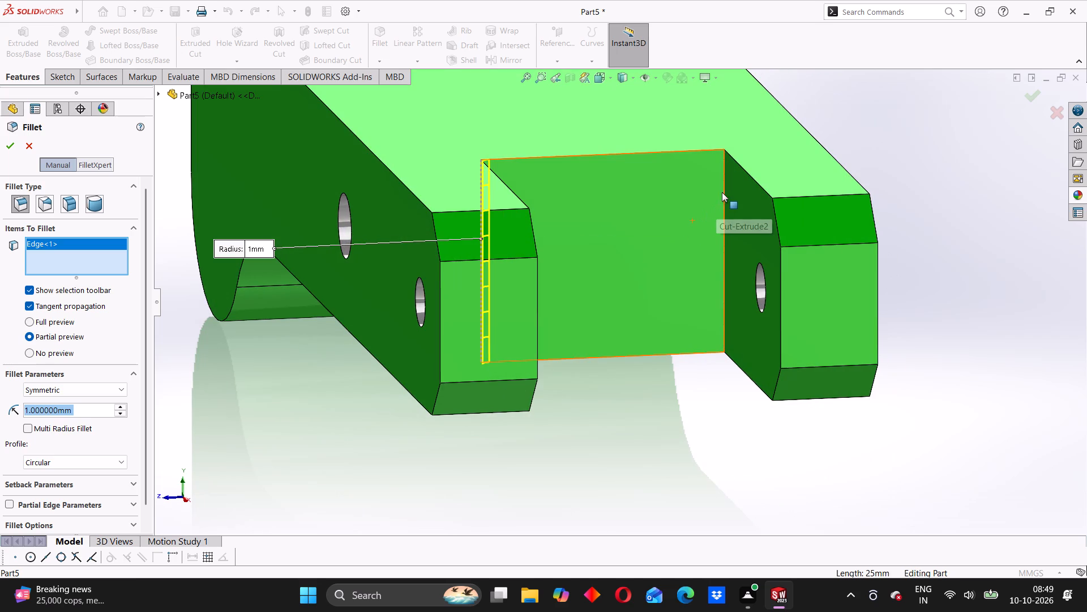
click(725, 184)
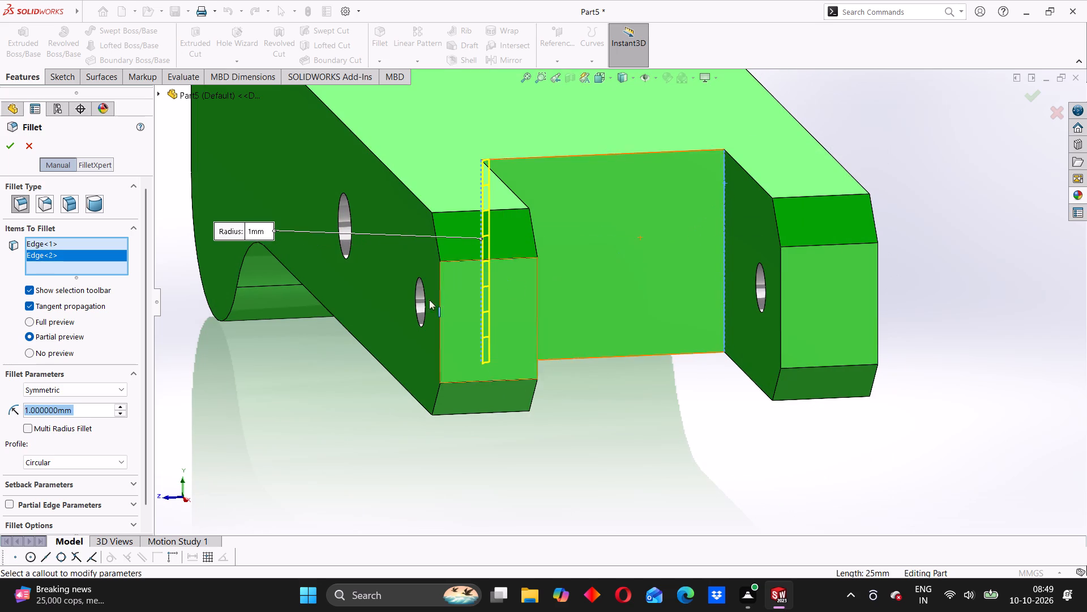
click(5, 150)
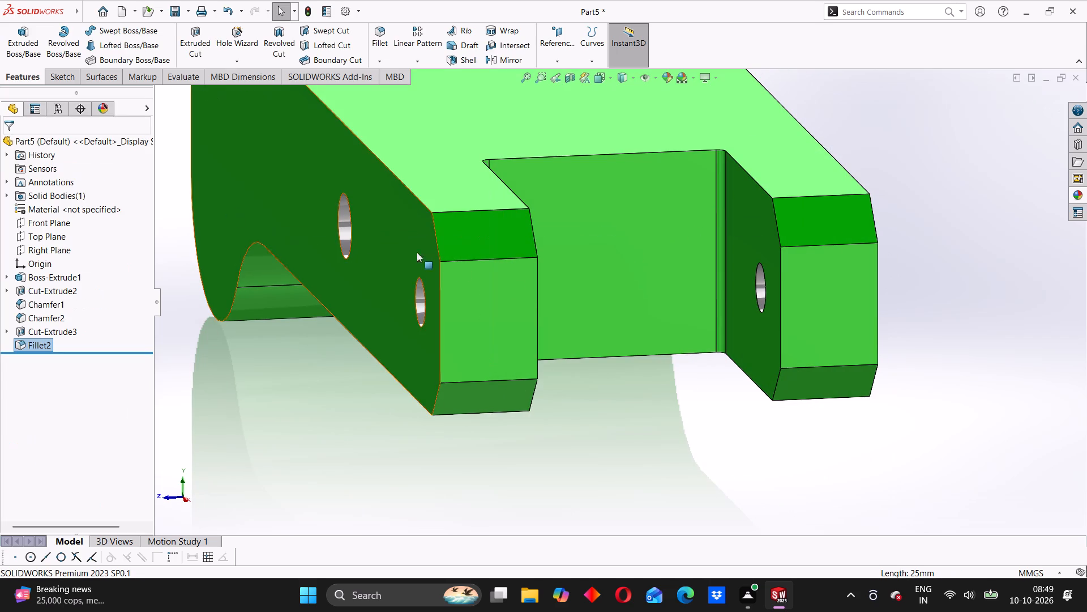
Inspect the end slot's refilleted inner corners and the block's side faces and rounded foot from several angles.
scroll(645, 289, up, 3)
middle_drag(622, 282, 585, 299)
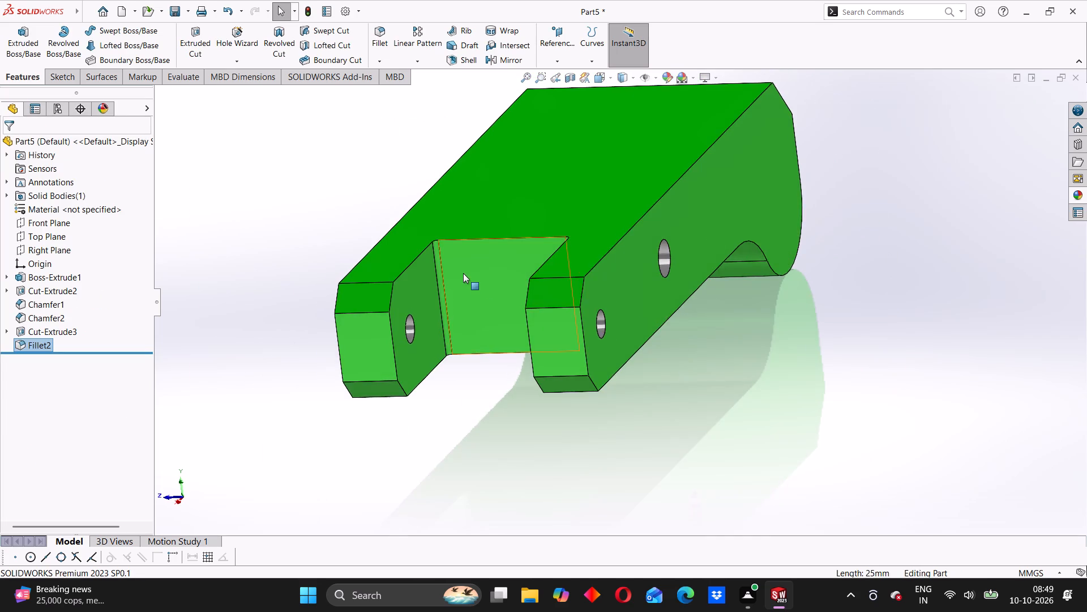
scroll(463, 273, down, 4)
middle_drag(550, 261, 631, 287)
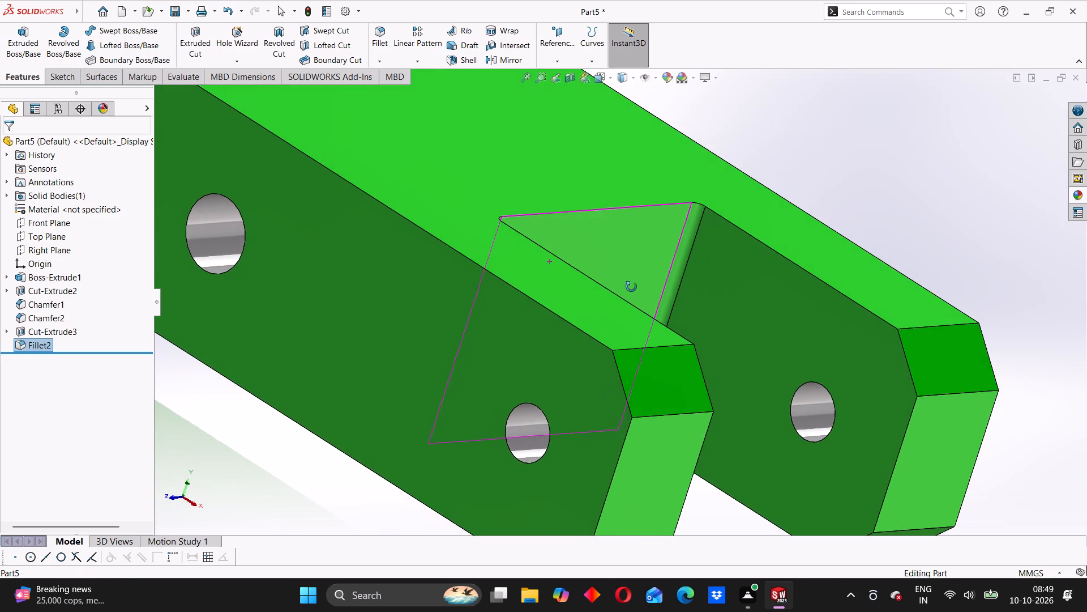
middle_drag(631, 287, 631, 287)
scroll(692, 328, up, 8)
middle_drag(649, 364, 562, 291)
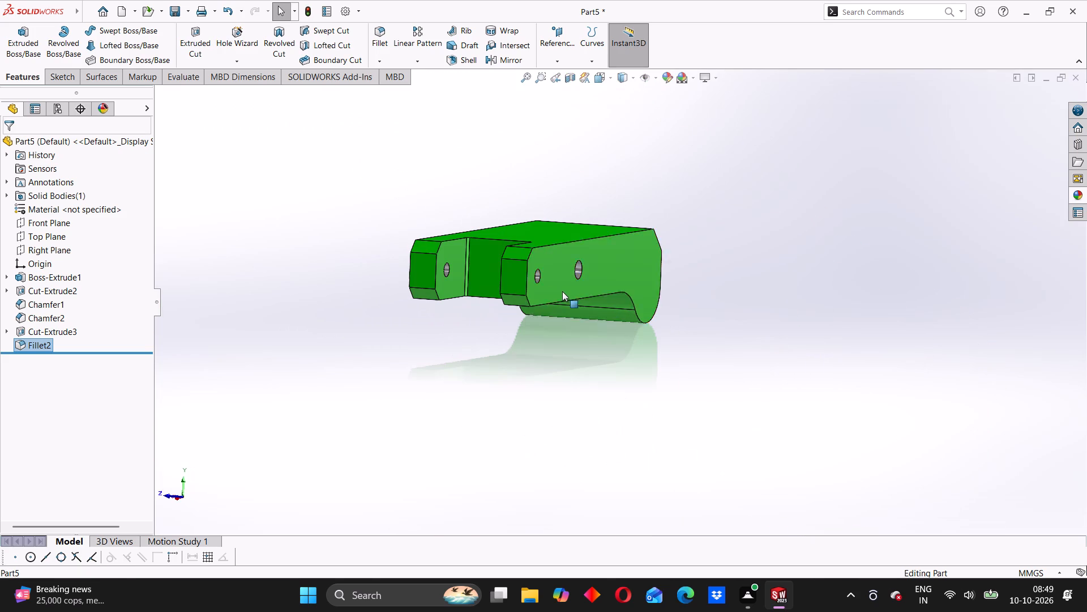
middle_drag(562, 291, 564, 292)
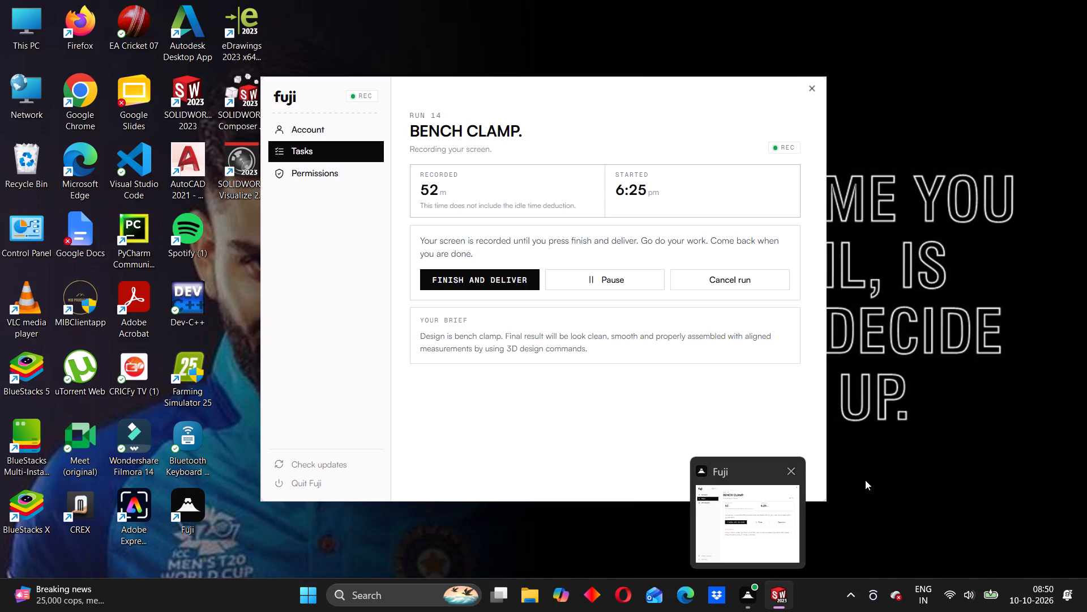
middle_drag(649, 312, 594, 342)
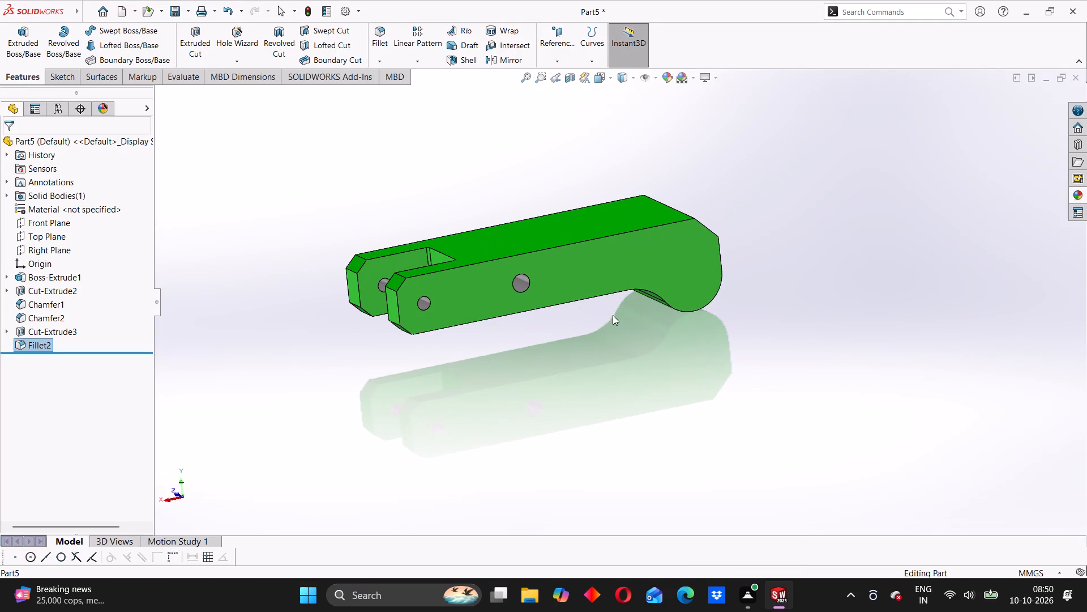
middle_drag(666, 293, 577, 250)
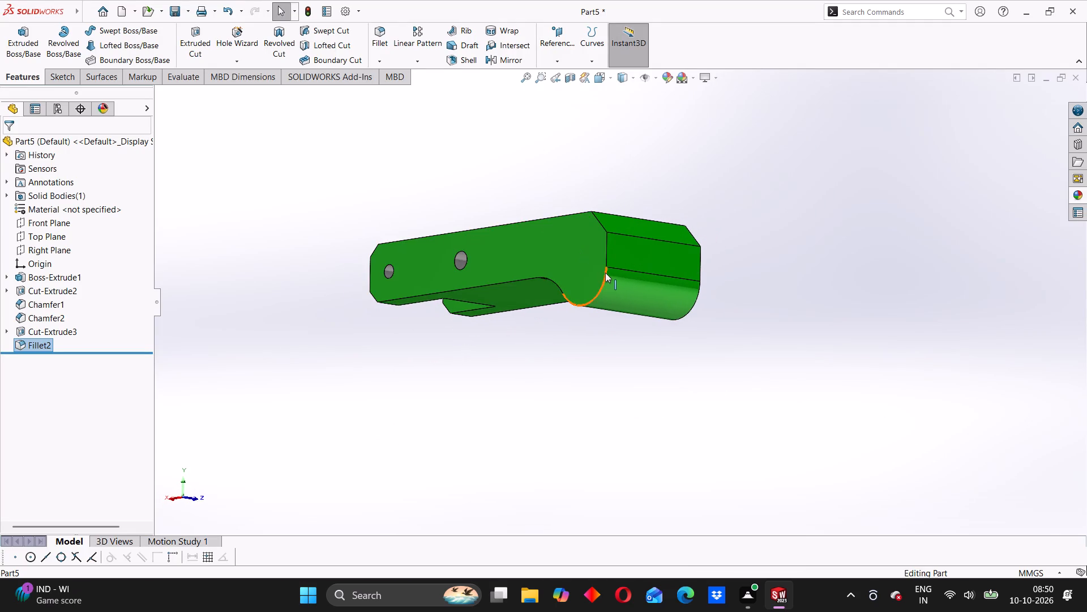
middle_drag(605, 273, 621, 323)
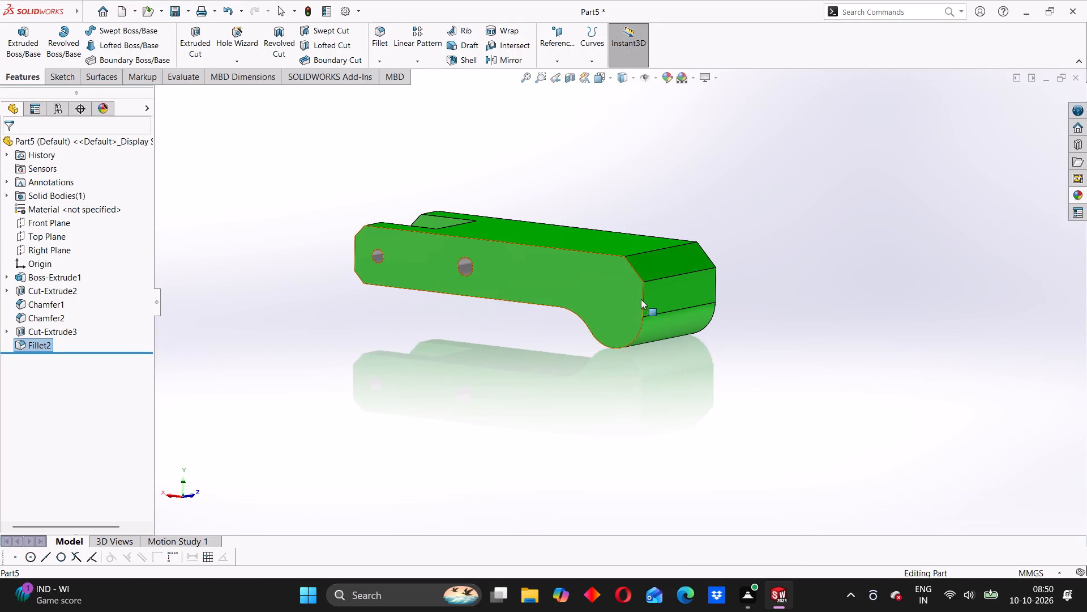
Fillet all edges of the block's two large side faces, including the hole rims, with a 0.5 mm radius.
click(382, 39)
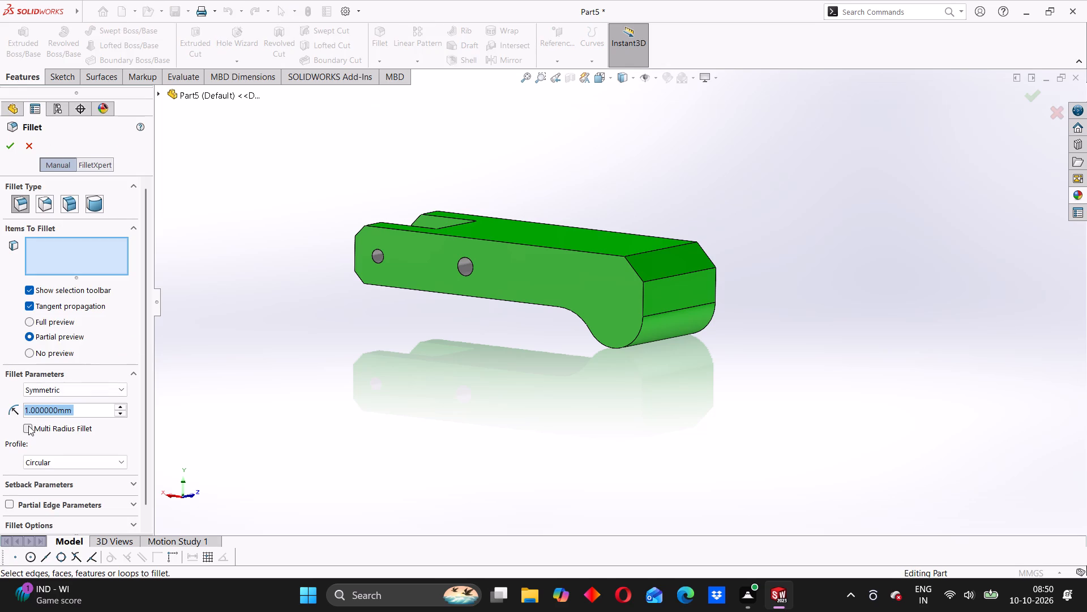
text(0.)
key(5)
key(Return)
click(530, 247)
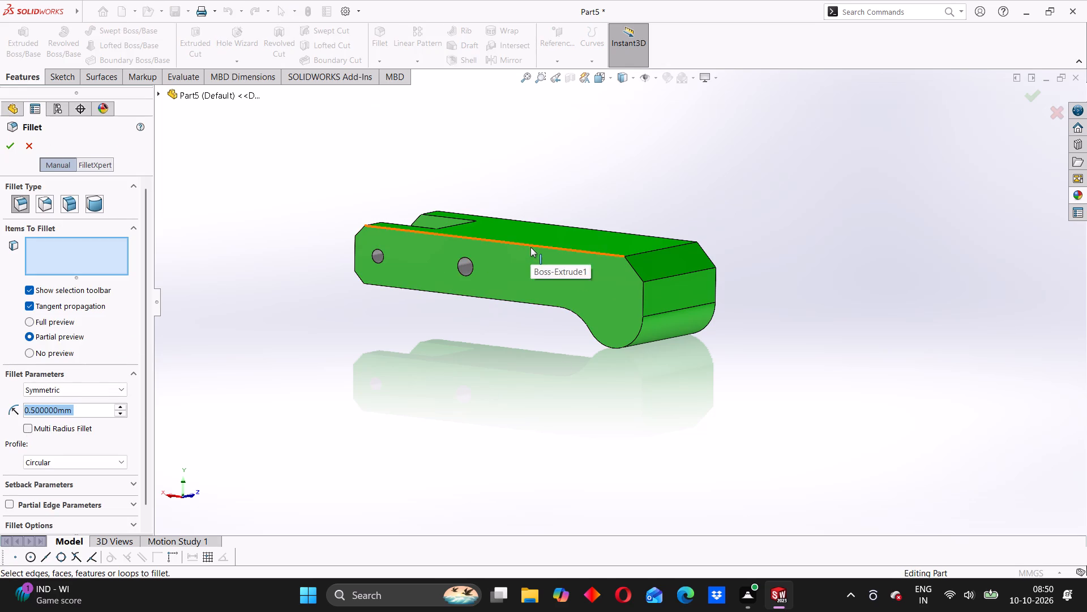
scroll(581, 294, down, 4)
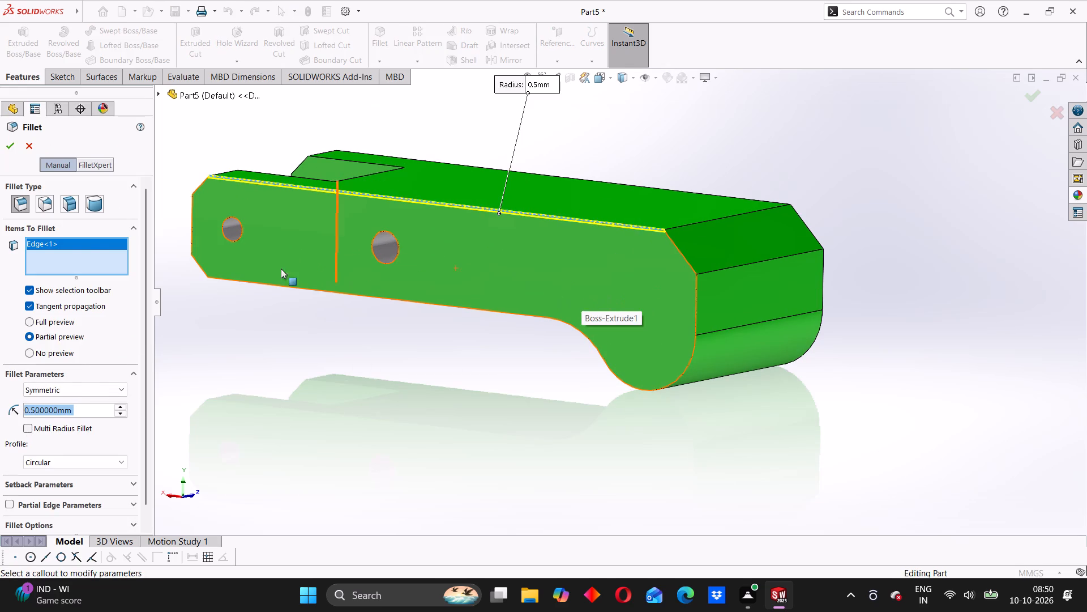
right_click(71, 245)
click(90, 263)
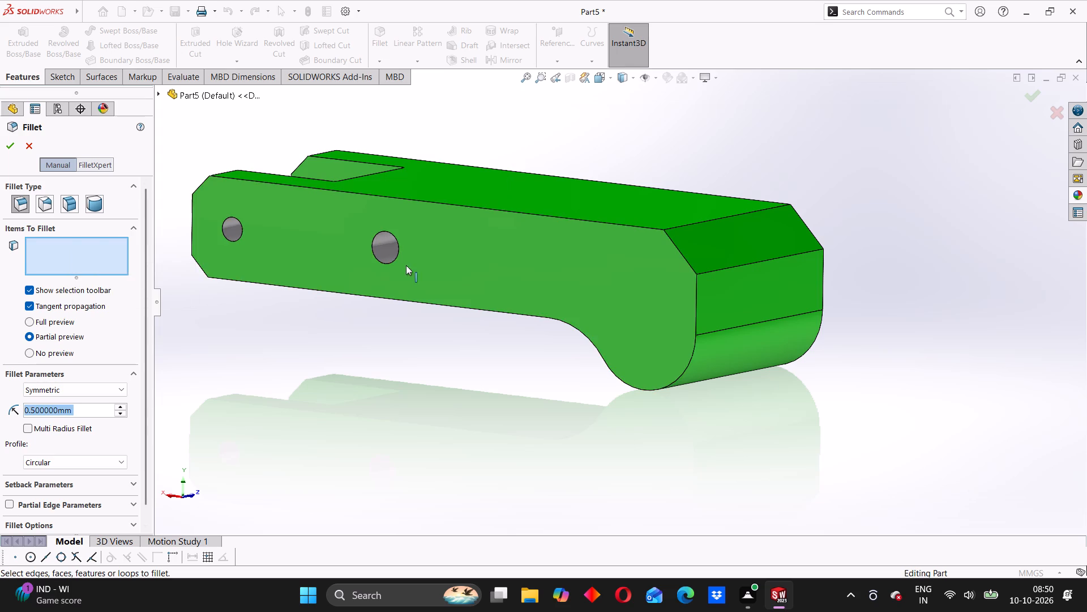
click(513, 254)
middle_drag(823, 259, 626, 331)
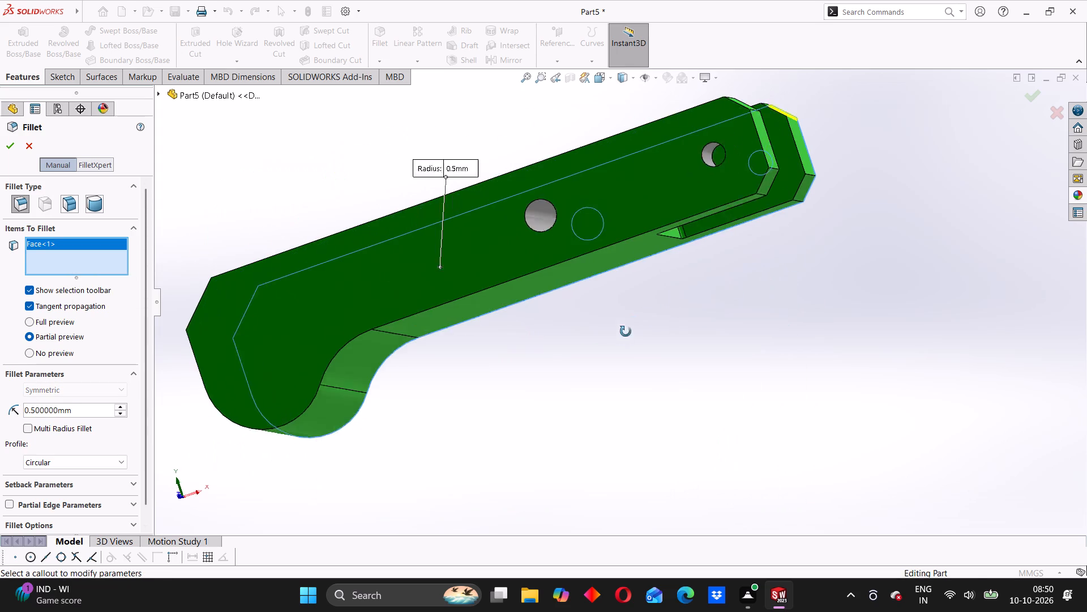
middle_drag(626, 331, 619, 340)
click(418, 278)
middle_drag(425, 278, 556, 292)
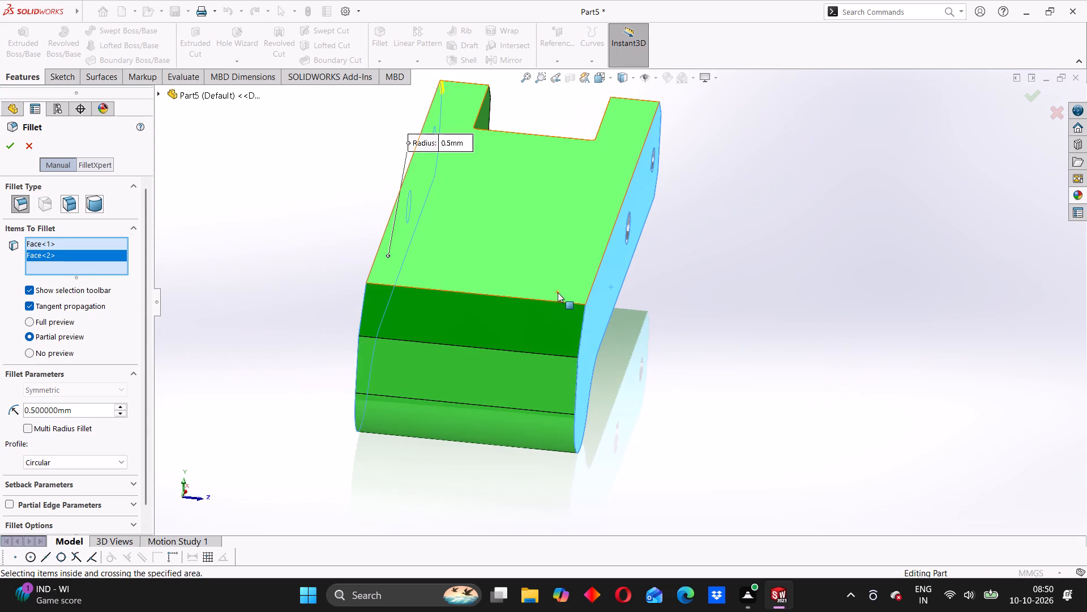
click(10, 142)
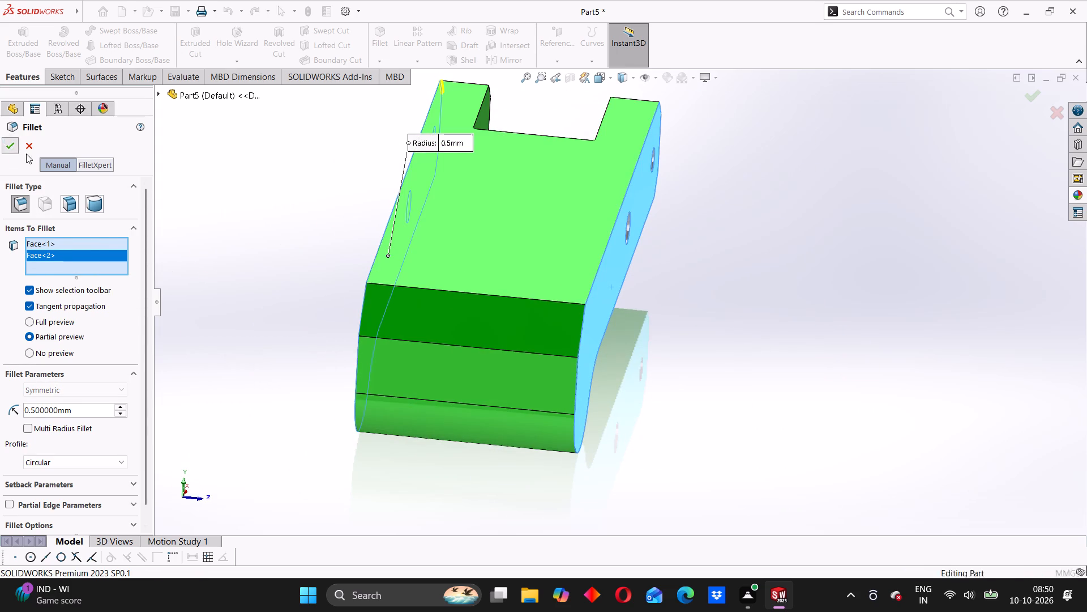
middle_drag(396, 236, 465, 284)
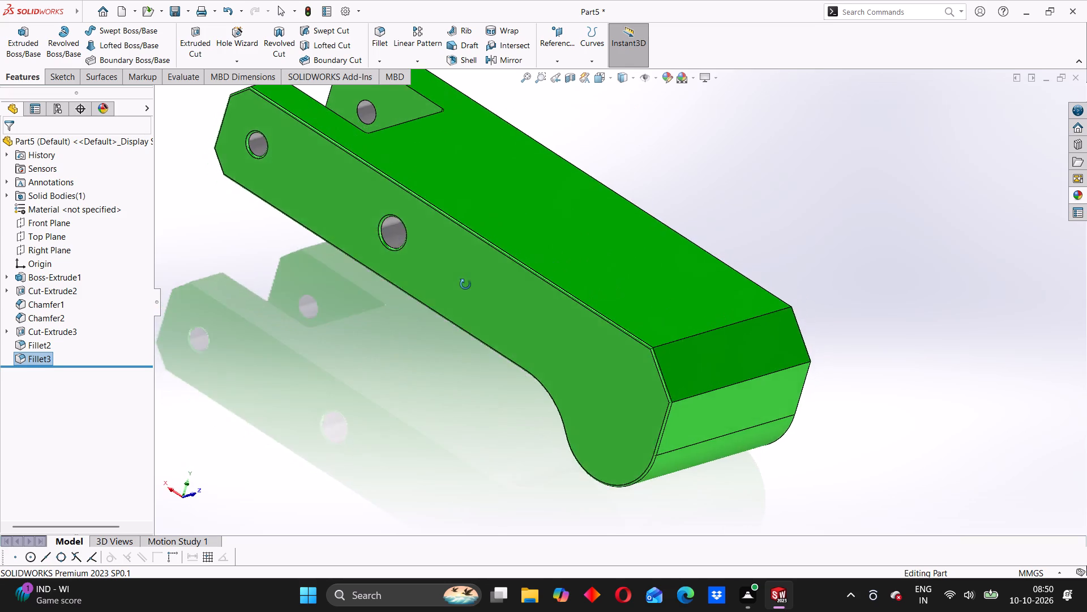
middle_drag(465, 284, 339, 271)
scroll(403, 266, up, 3)
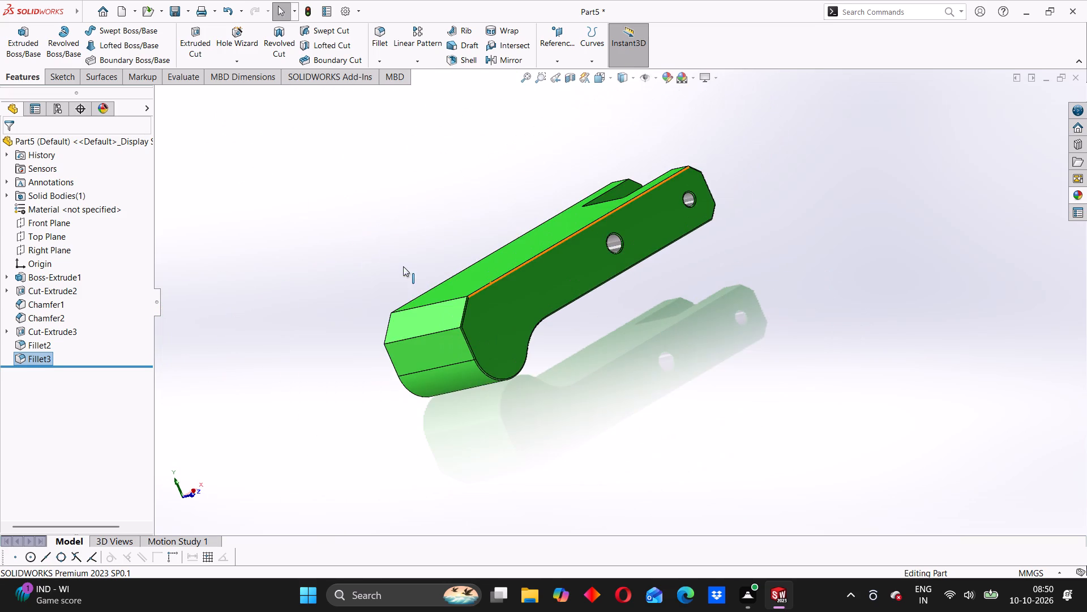
Fillet the edges of the block's flat top face and flat underside face with a 0.5 mm radius.
middle_drag(436, 266, 408, 305)
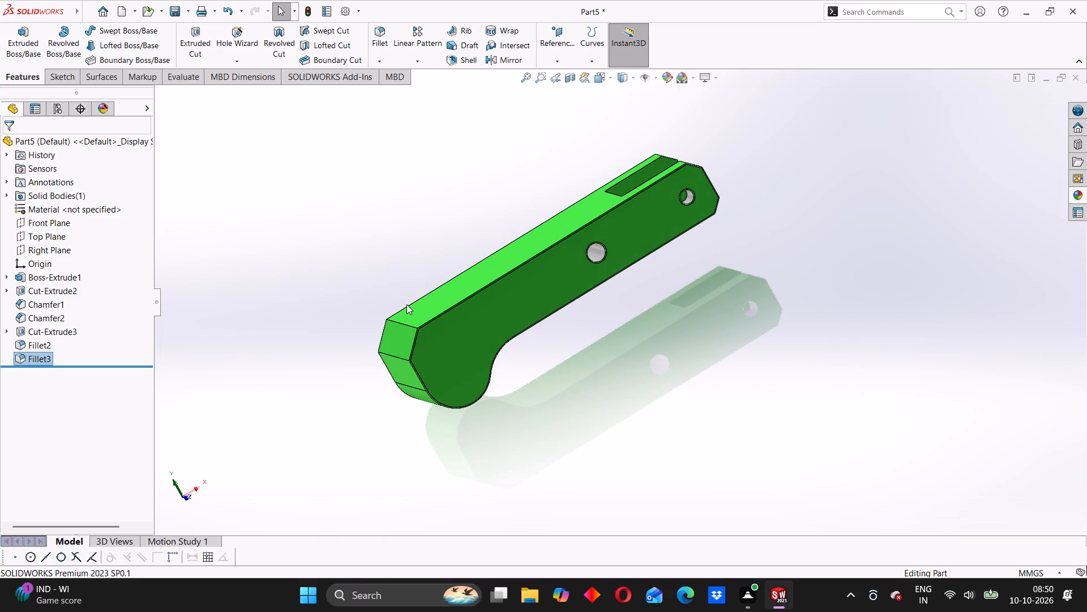
middle_drag(370, 279, 452, 263)
click(412, 262)
middle_drag(564, 256, 568, 325)
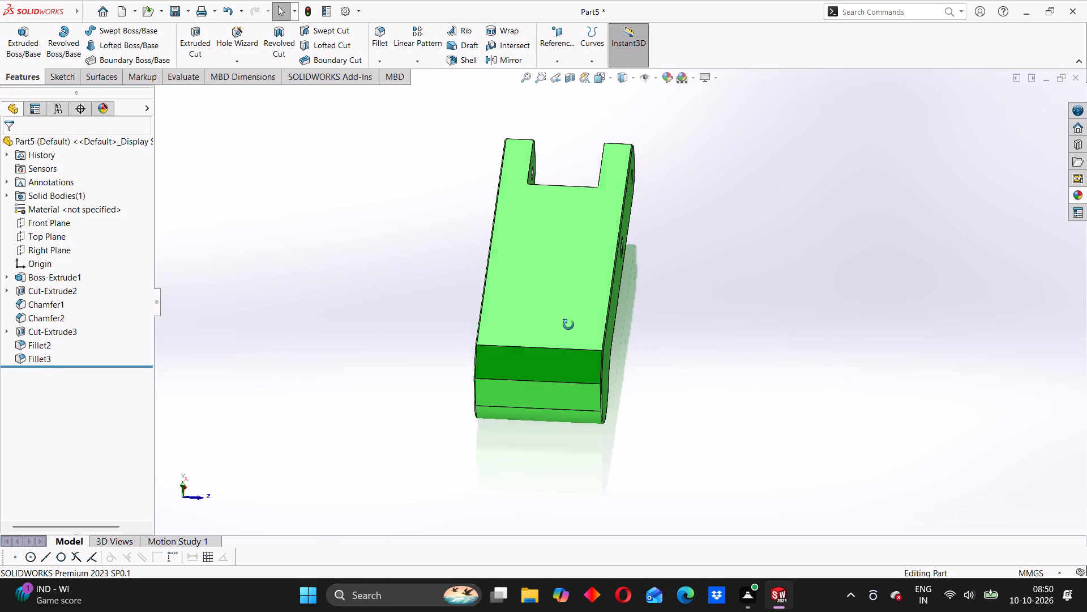
middle_drag(568, 325, 568, 389)
click(386, 27)
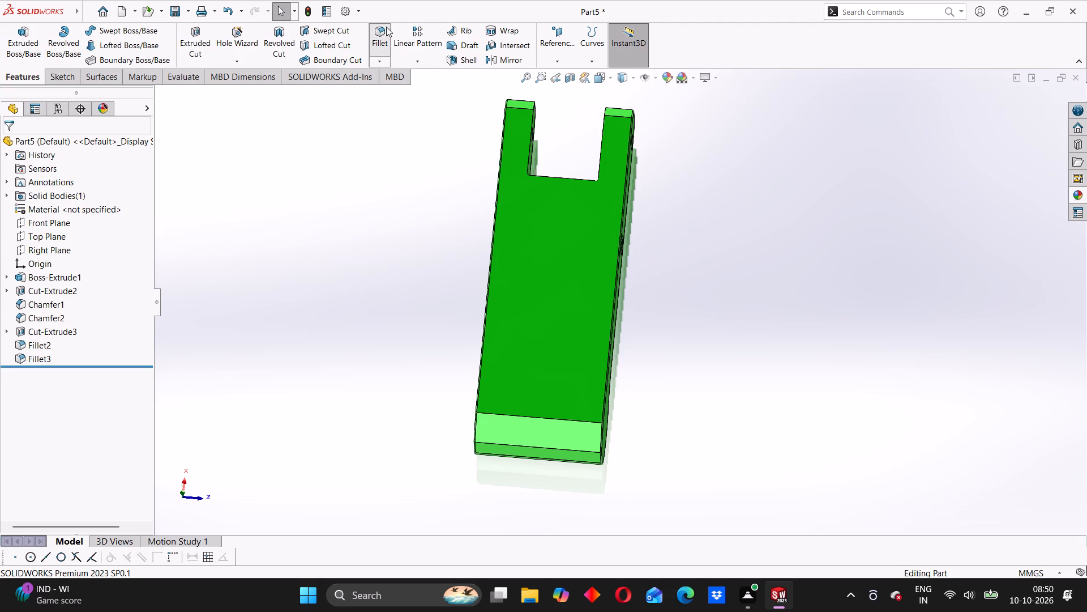
click(536, 252)
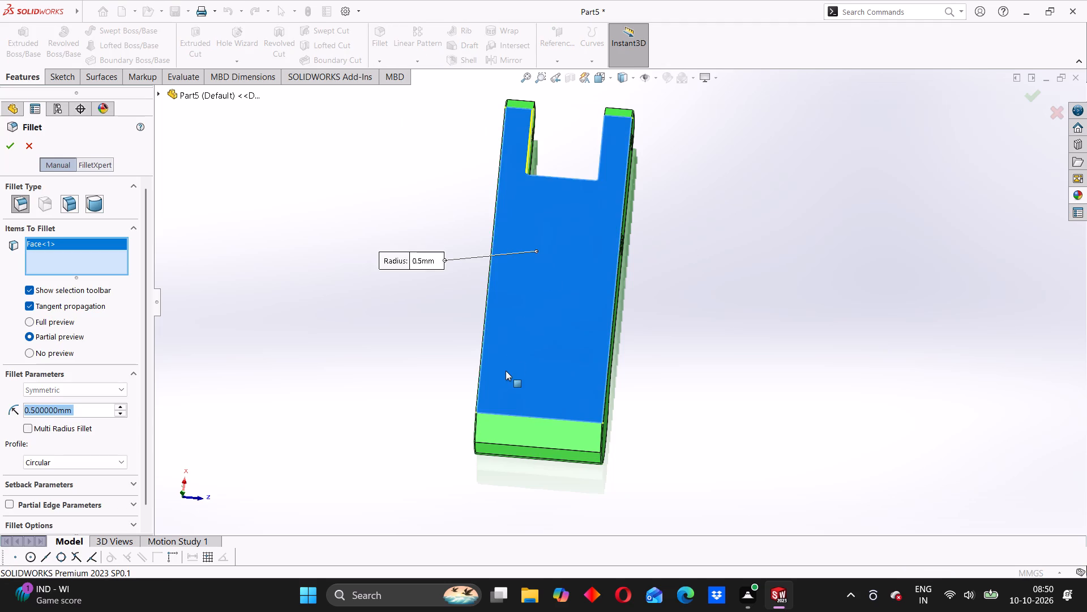
middle_drag(504, 372, 523, 166)
middle_drag(523, 329, 524, 156)
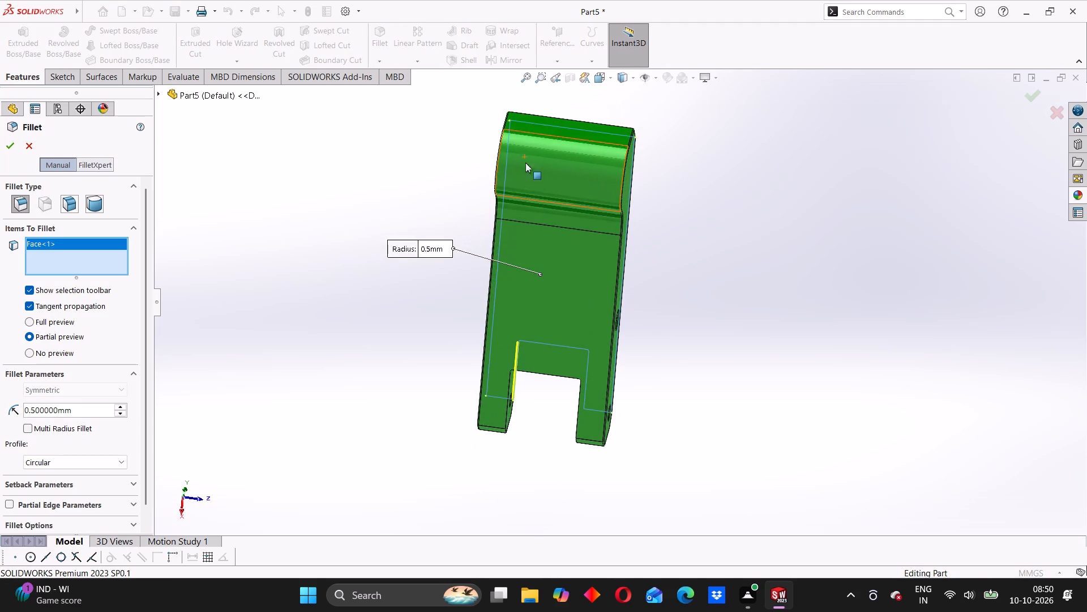
middle_drag(519, 304, 536, 213)
click(534, 276)
middle_drag(525, 282, 568, 279)
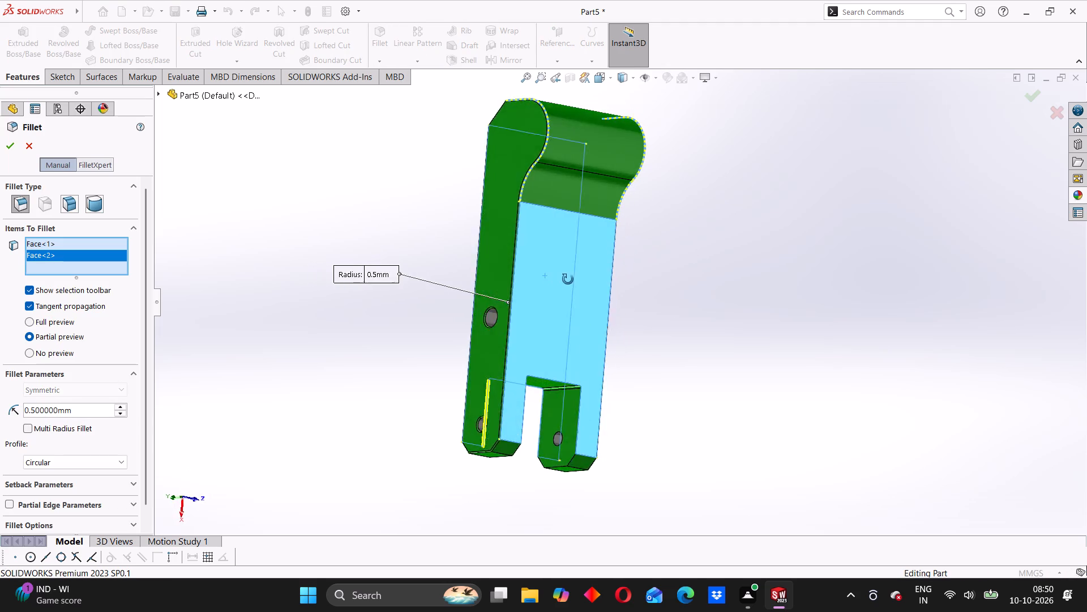
middle_drag(568, 279, 725, 333)
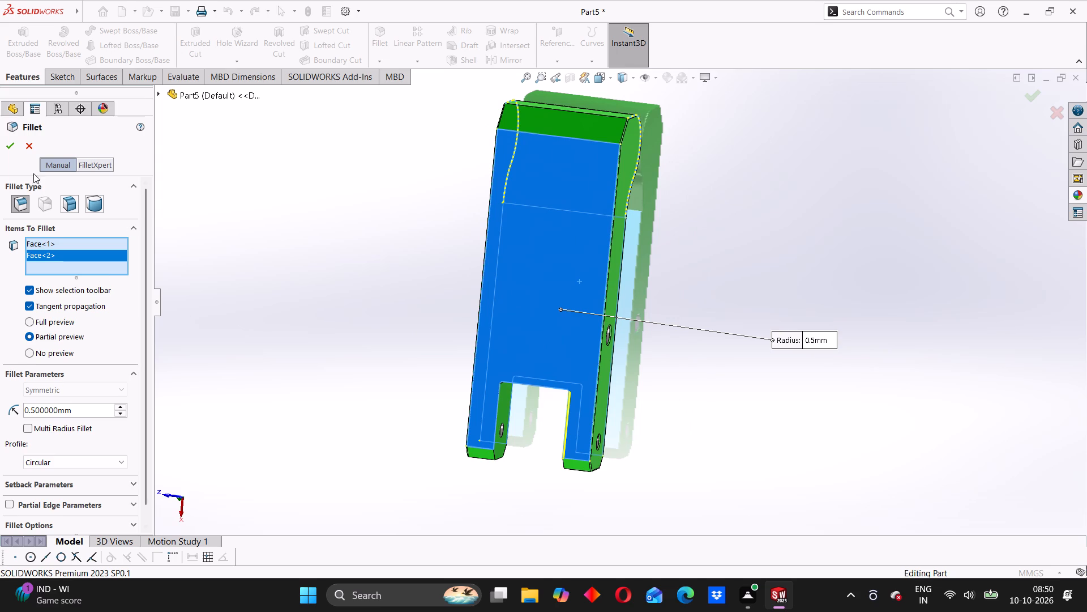
click(11, 145)
Inspect the filleted edges of the block's top, sides, rounded foot, holes and end slot from several angles.
middle_drag(606, 334, 662, 7)
middle_drag(496, 249, 725, 337)
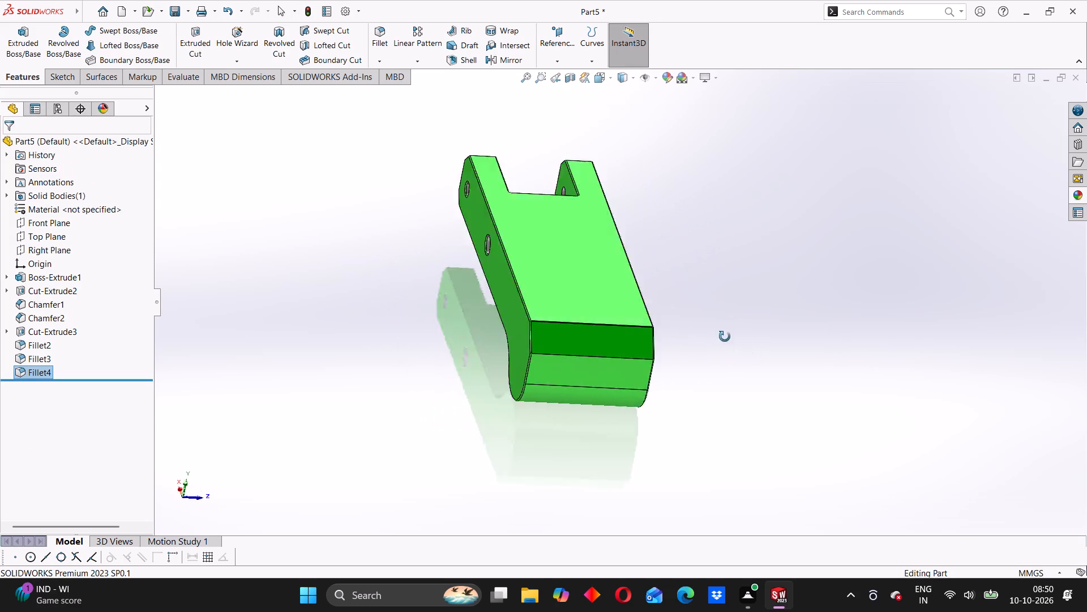
middle_drag(725, 337, 473, 371)
middle_drag(613, 295, 615, 343)
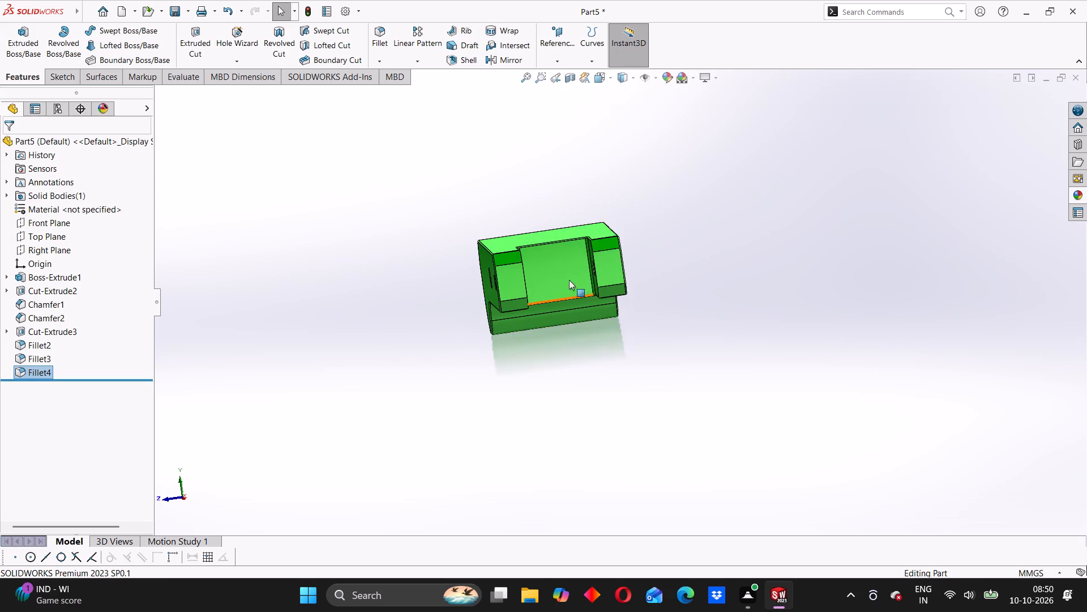
scroll(562, 273, down, 4)
middle_drag(519, 278, 594, 298)
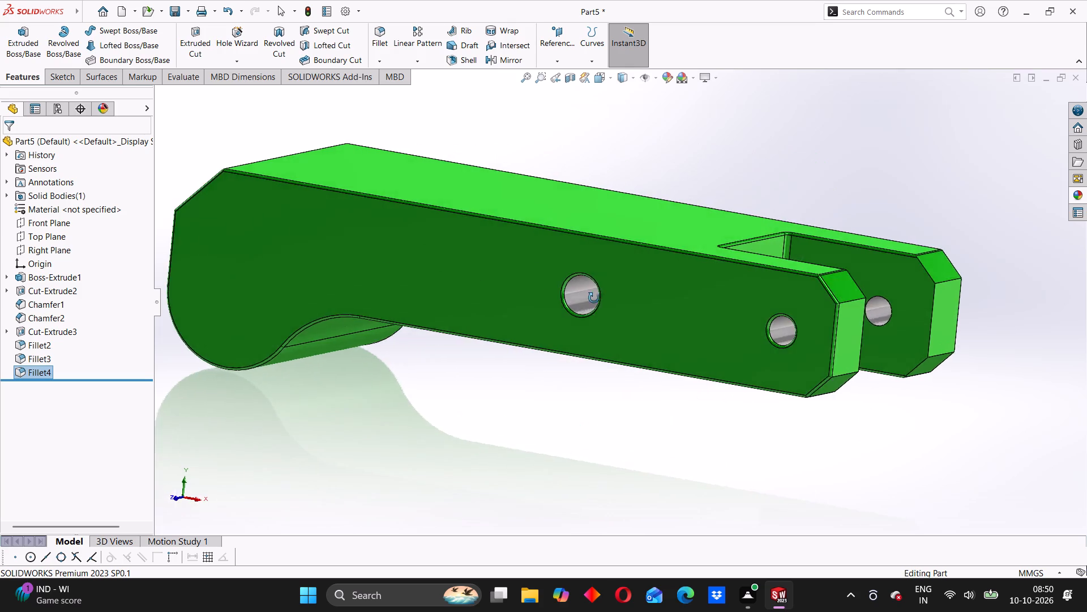
middle_drag(594, 298, 631, 300)
scroll(632, 299, up, 4)
middle_drag(433, 241, 465, 300)
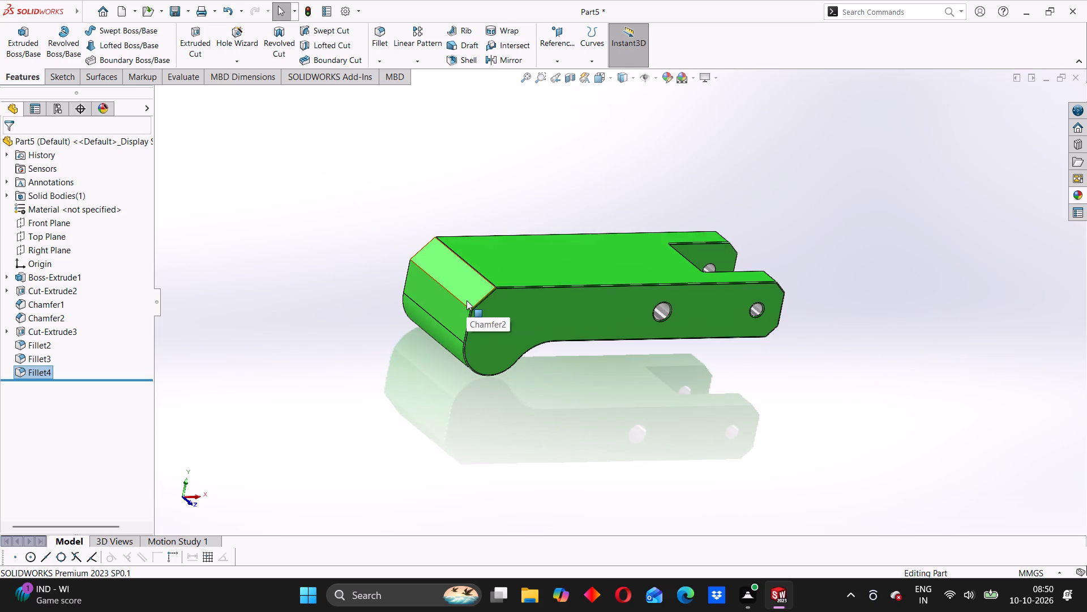
scroll(493, 281, down, 1)
middle_drag(840, 348, 759, 261)
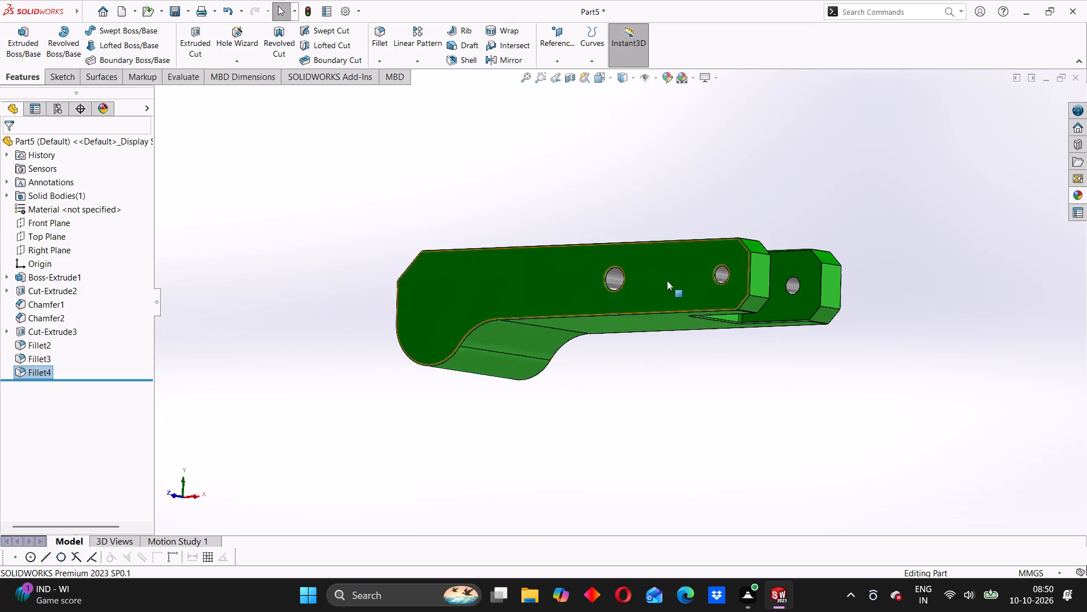
middle_drag(563, 305, 622, 338)
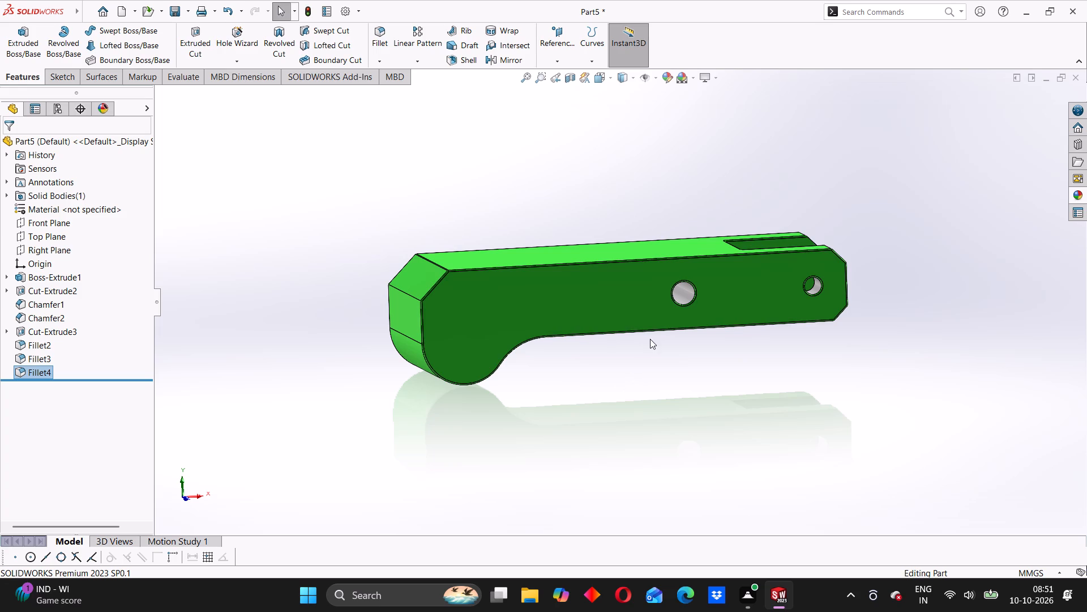
scroll(598, 348, down, 2)
middle_drag(389, 303, 422, 310)
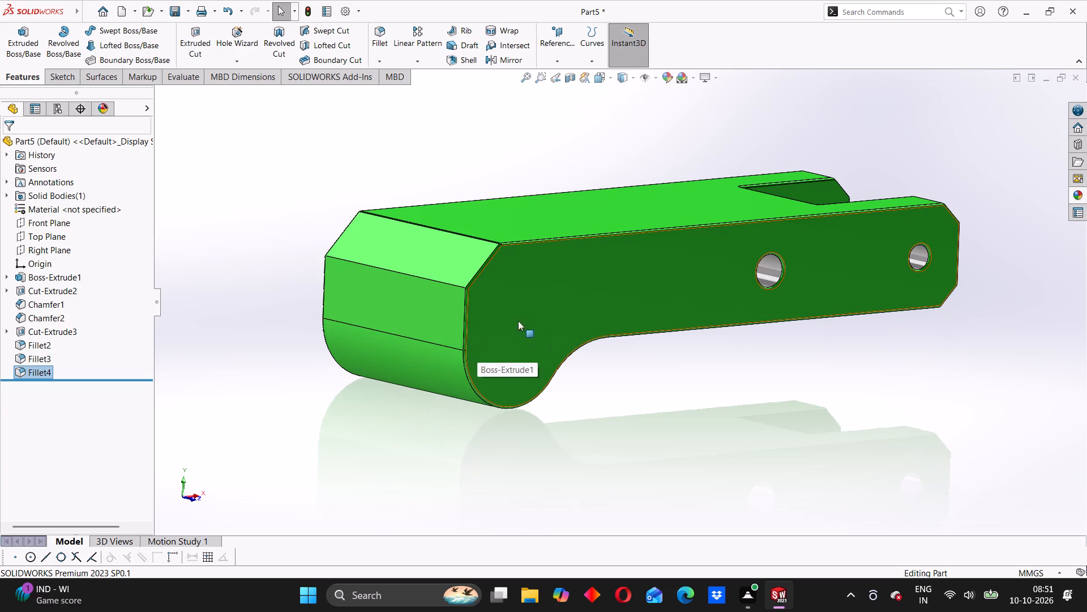
middle_drag(314, 266, 470, 300)
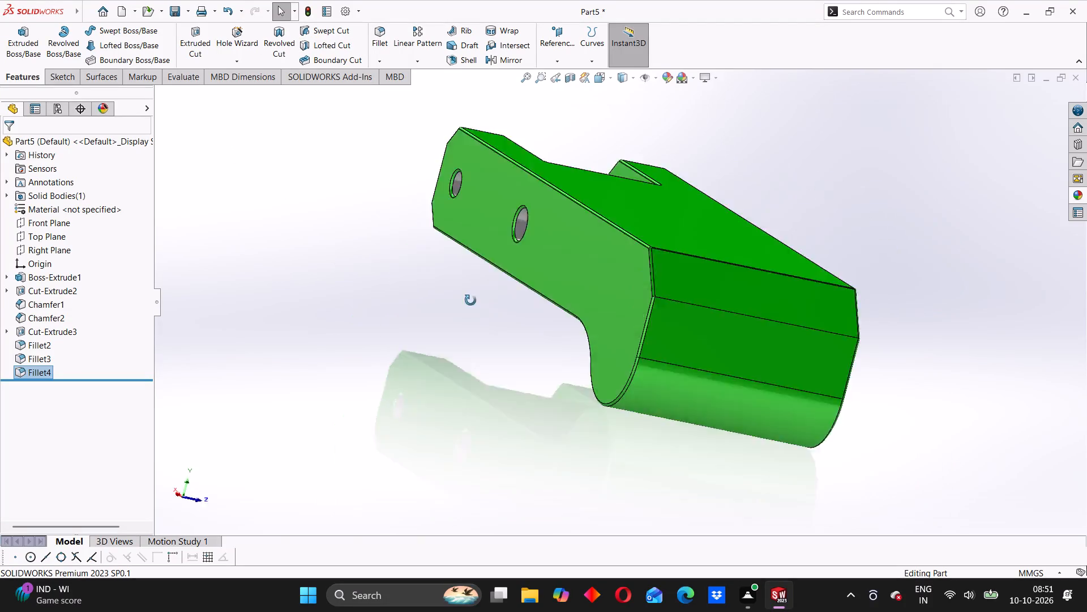
middle_drag(470, 300, 492, 299)
scroll(489, 275, down, 1)
middle_drag(453, 270, 509, 327)
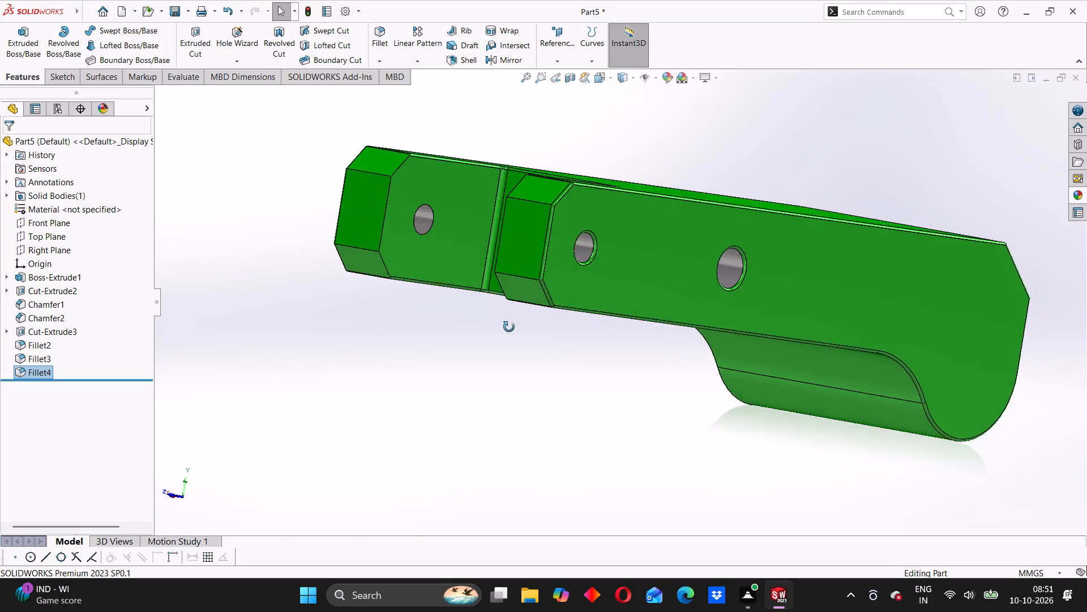
middle_drag(509, 327, 499, 342)
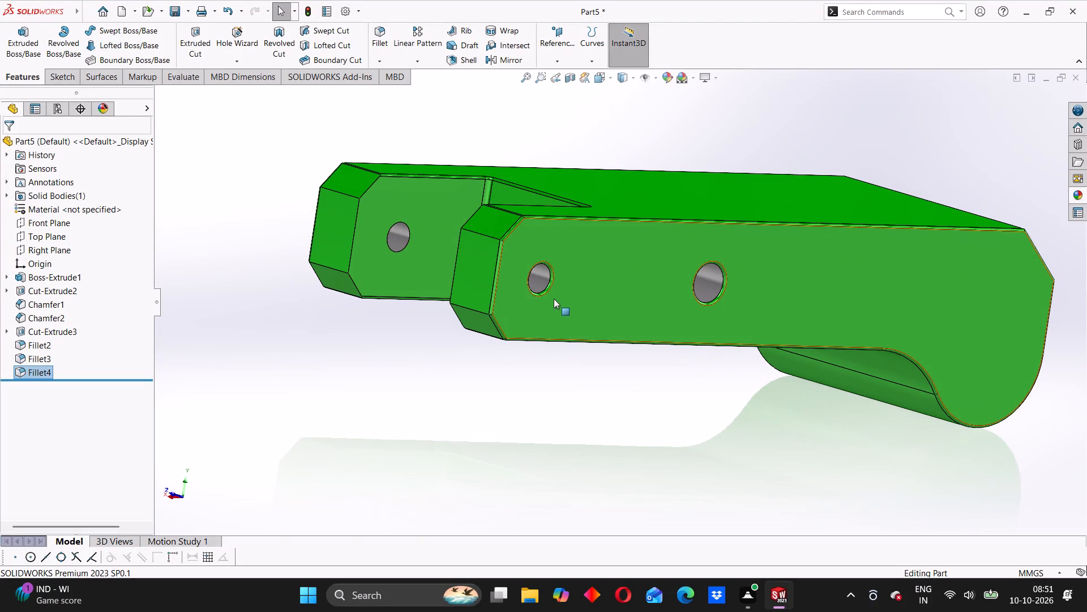
middle_drag(424, 297, 386, 330)
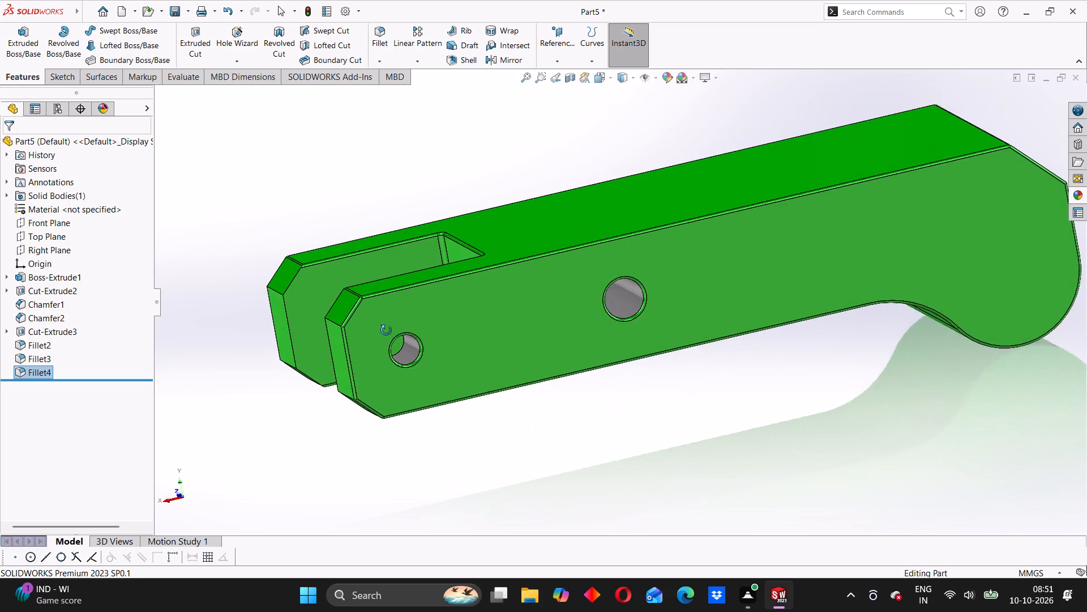
middle_drag(386, 330, 397, 330)
middle_drag(781, 304, 780, 176)
middle_drag(831, 332, 819, 273)
scroll(472, 184, down, 2)
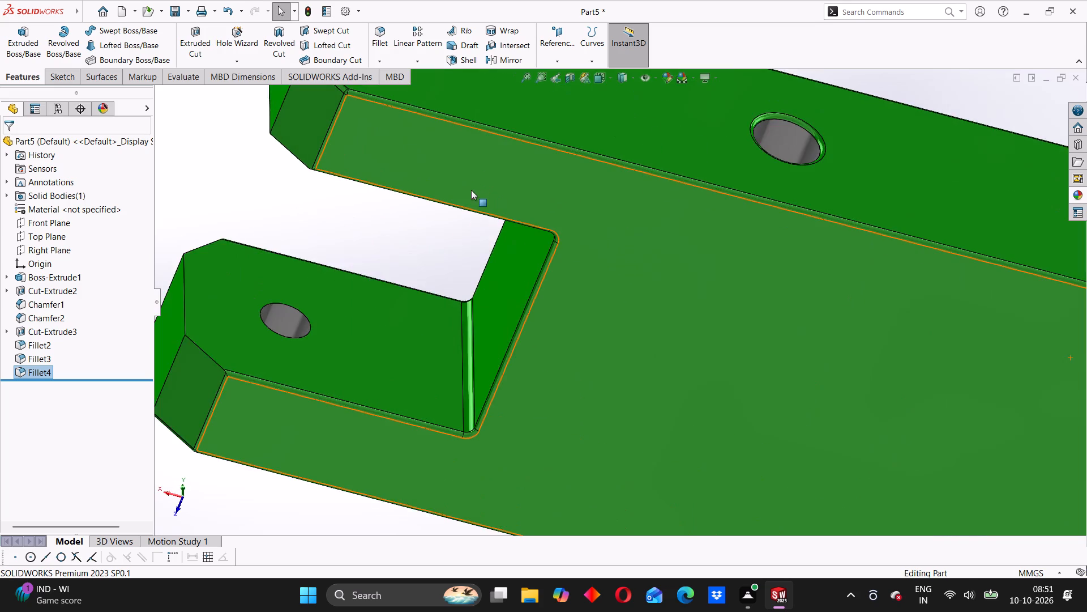
scroll(471, 190, down, 1)
middle_drag(429, 217, 488, 273)
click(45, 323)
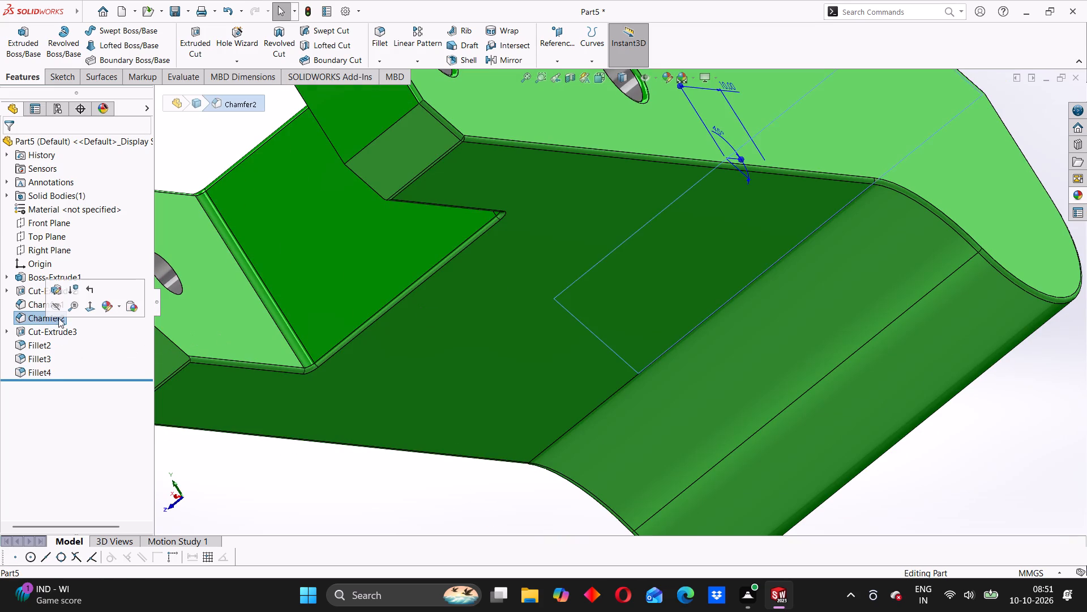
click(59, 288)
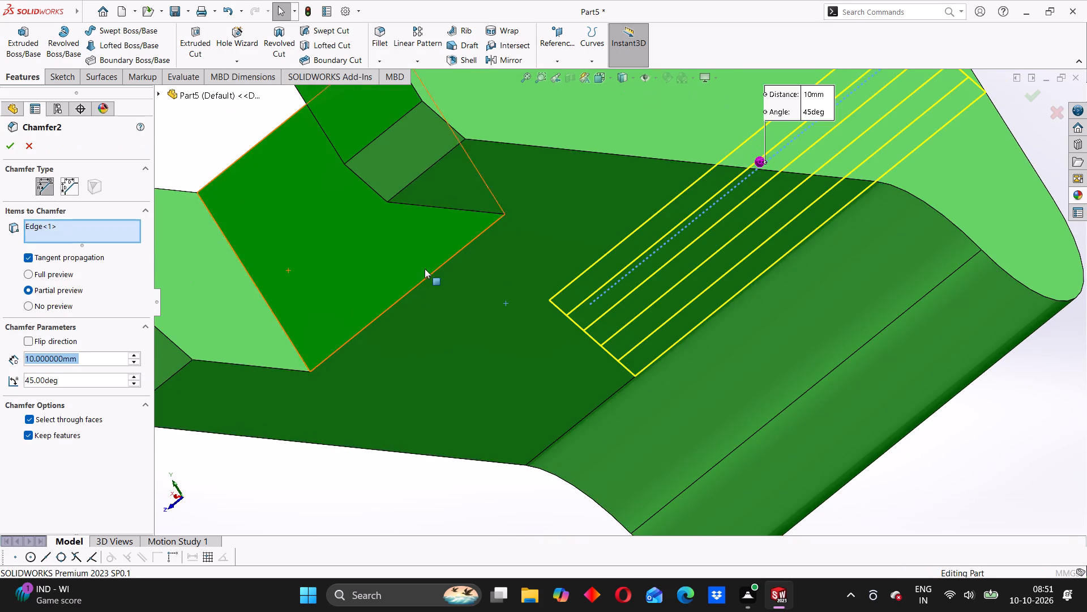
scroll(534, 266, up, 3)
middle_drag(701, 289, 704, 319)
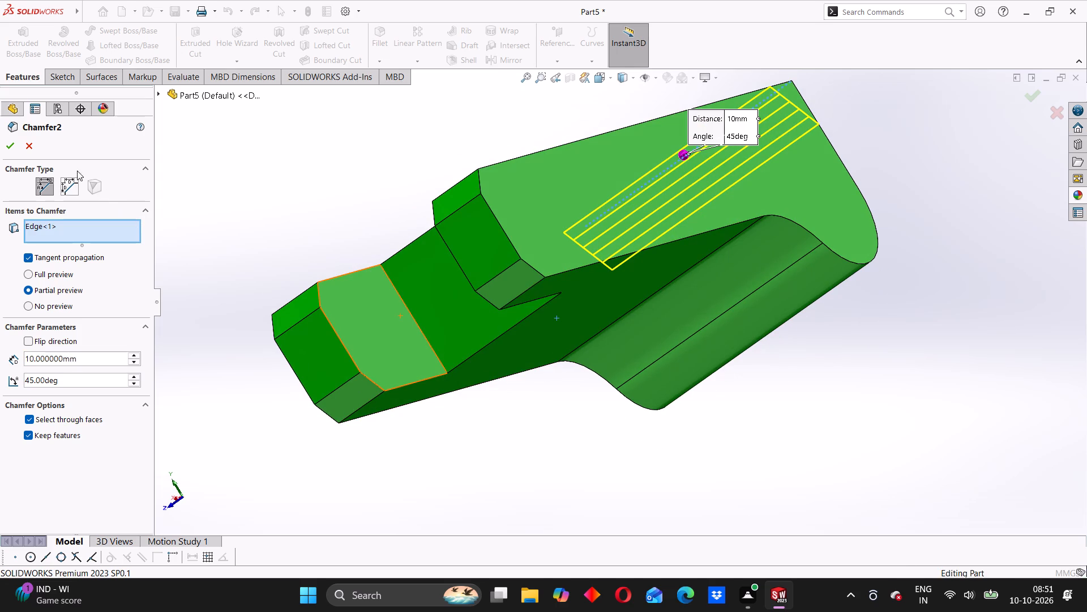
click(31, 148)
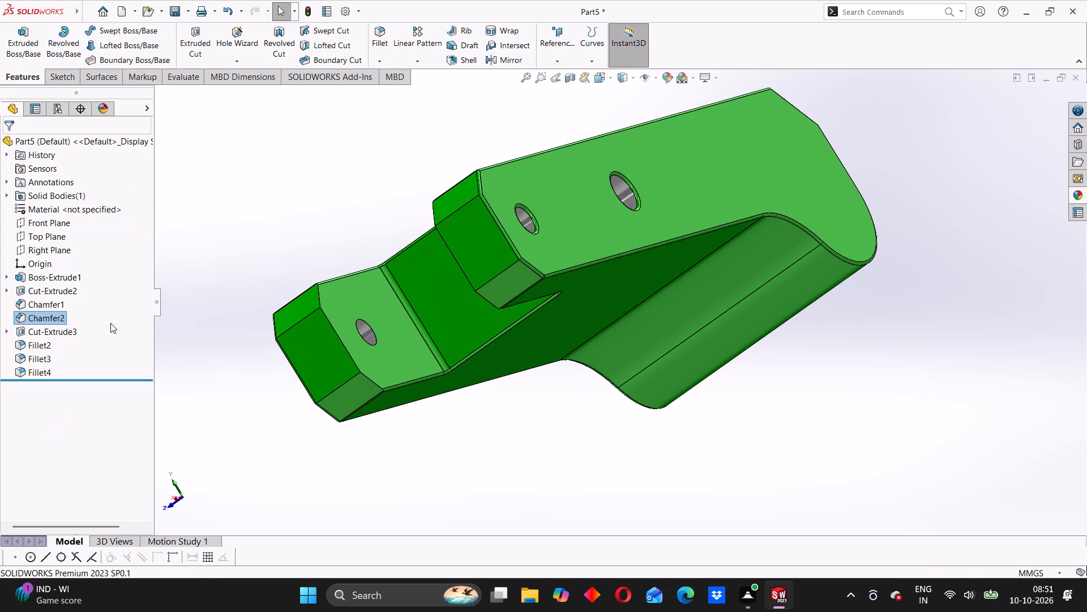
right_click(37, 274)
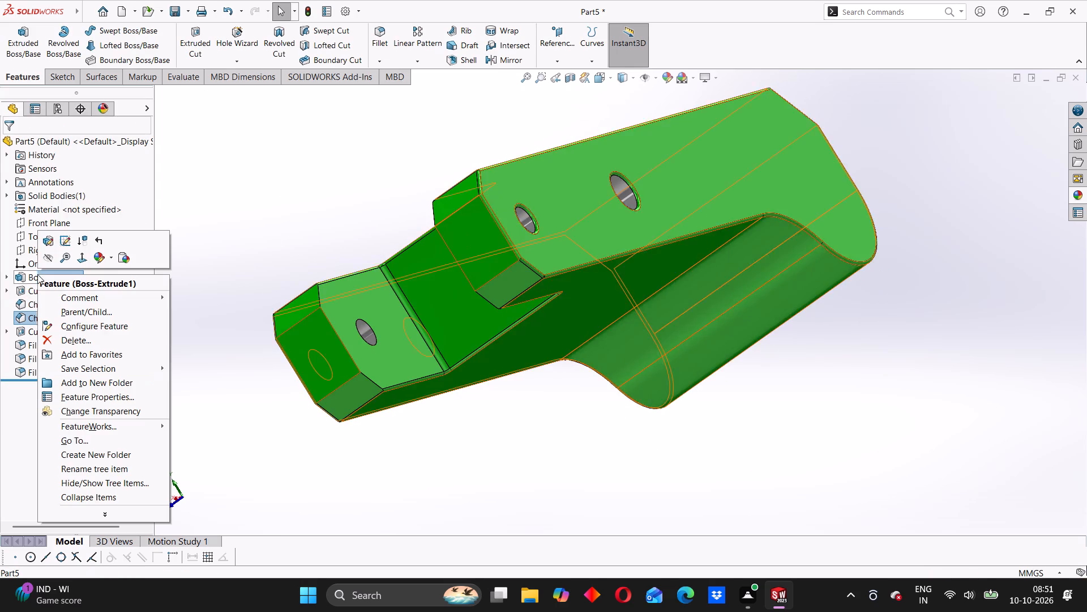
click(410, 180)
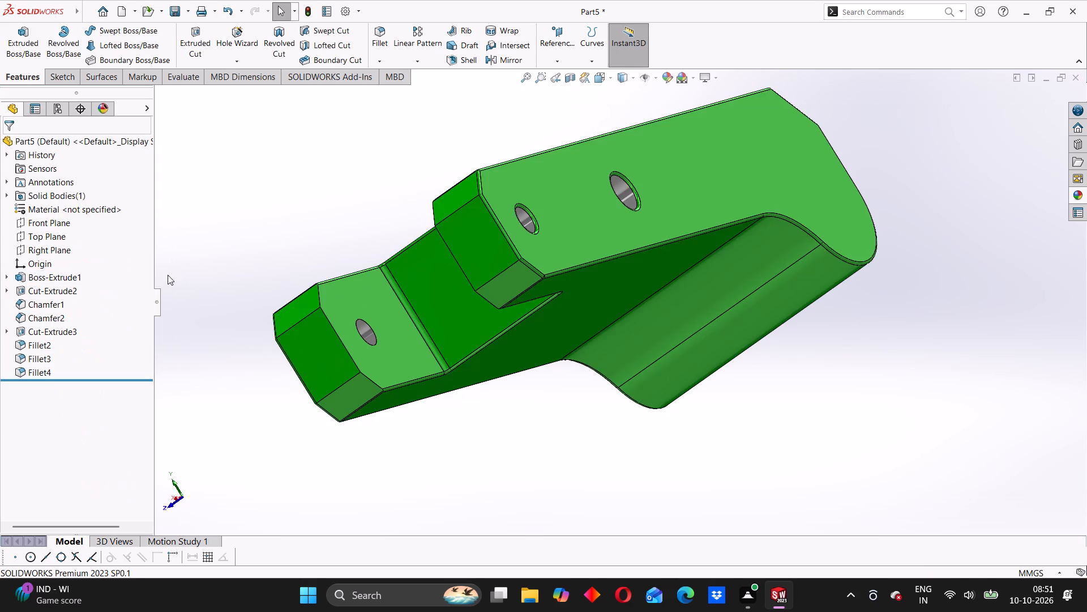
Open the base extrusion's sketch for editing and examine its profile and dimensions from several angles.
click(8, 274)
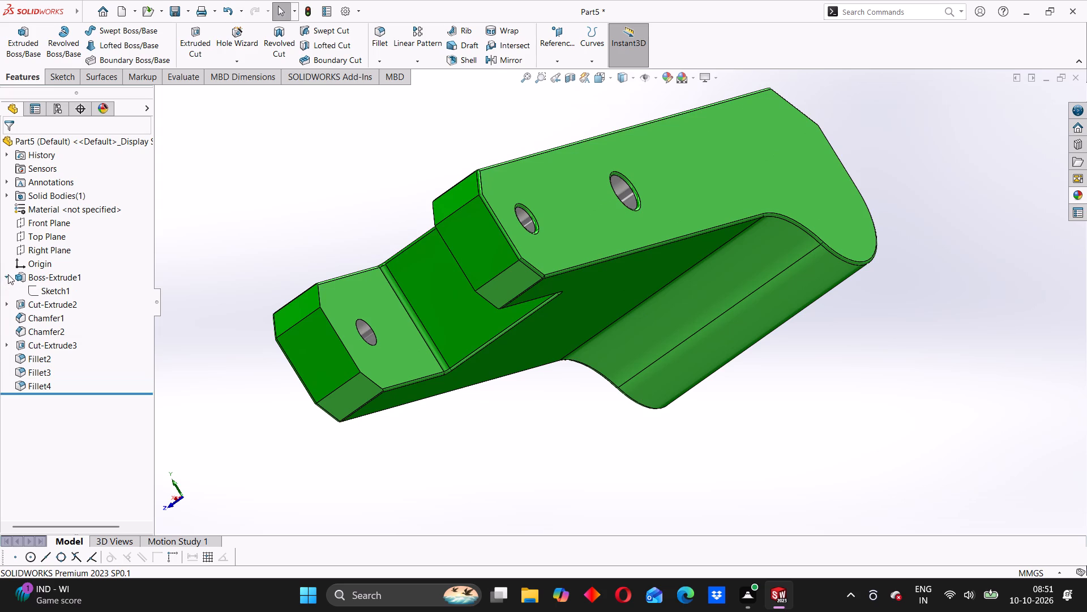
click(59, 292)
click(72, 260)
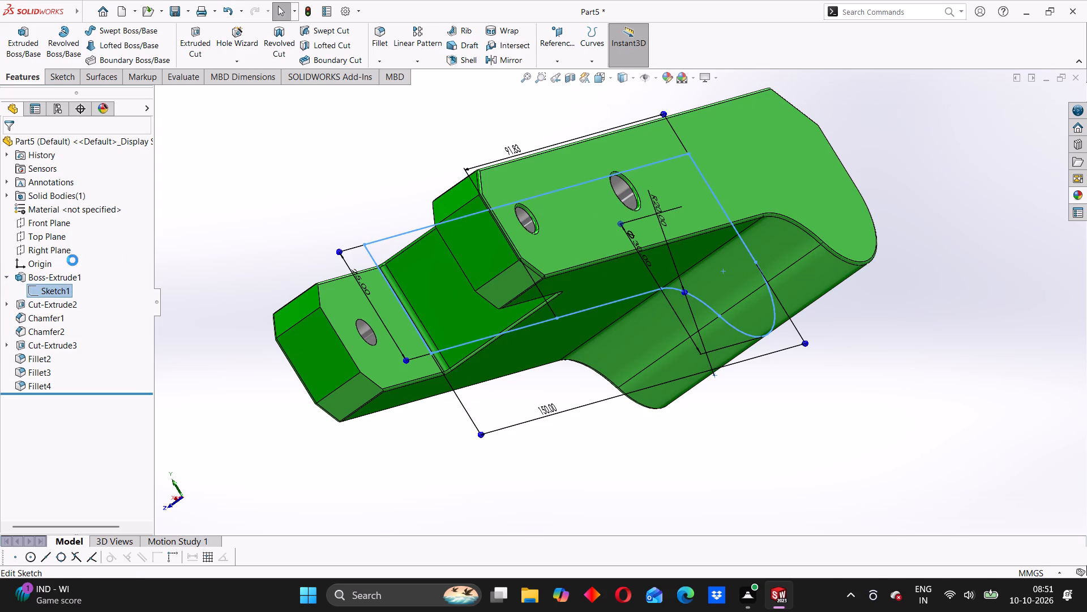
scroll(521, 286, down, 5)
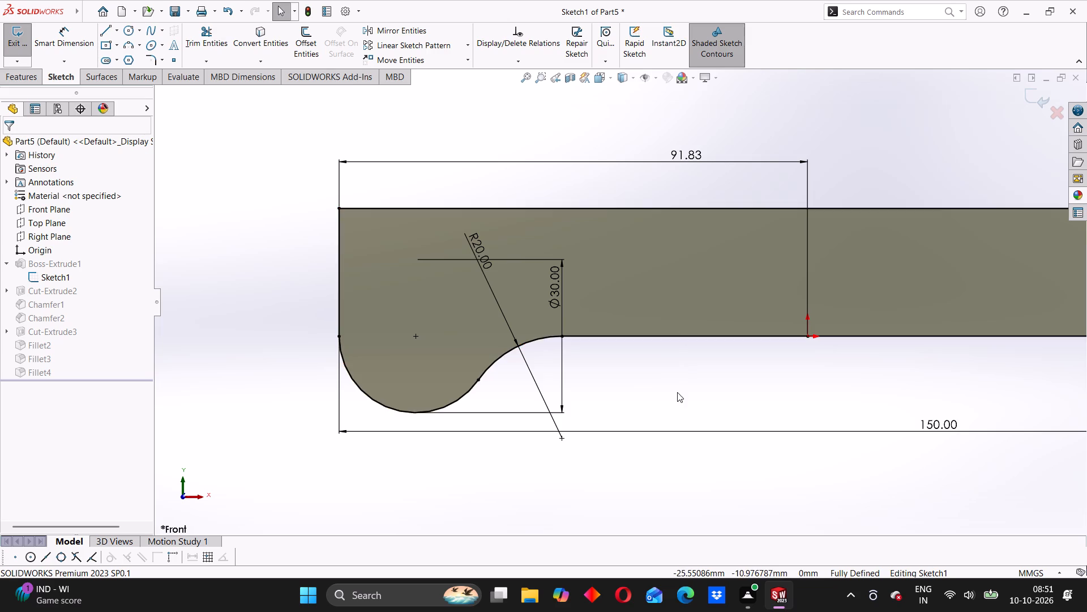
scroll(687, 387, up, 1)
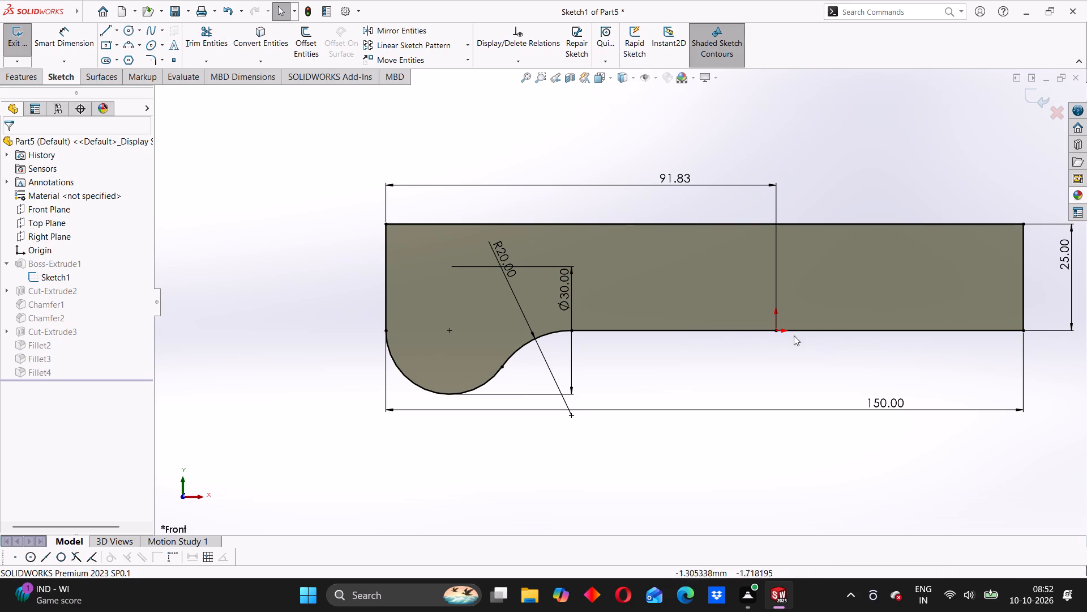
middle_drag(819, 346, 824, 367)
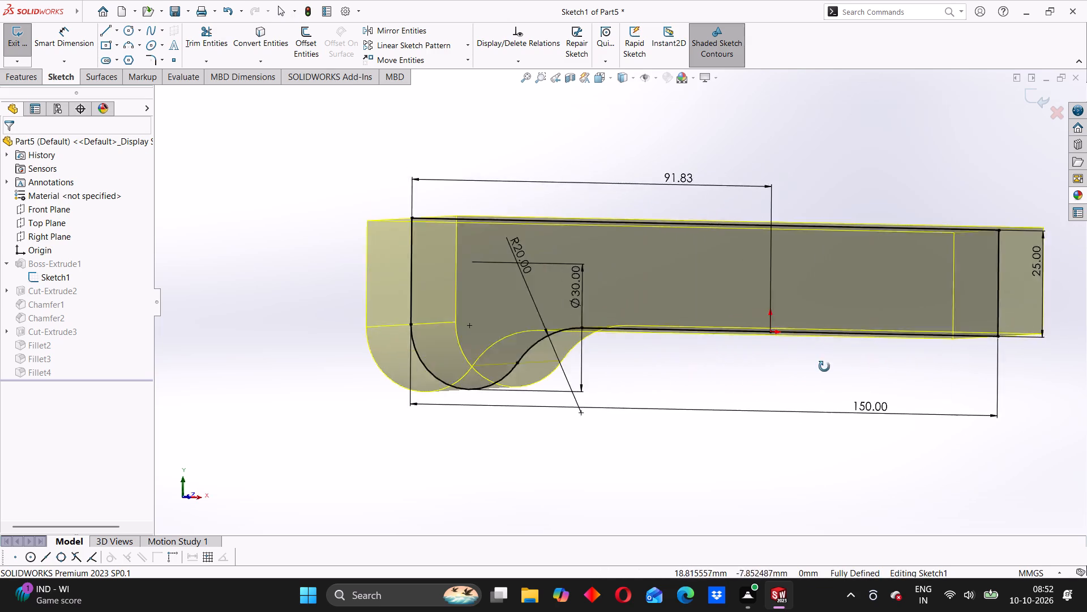
middle_drag(824, 367, 841, 399)
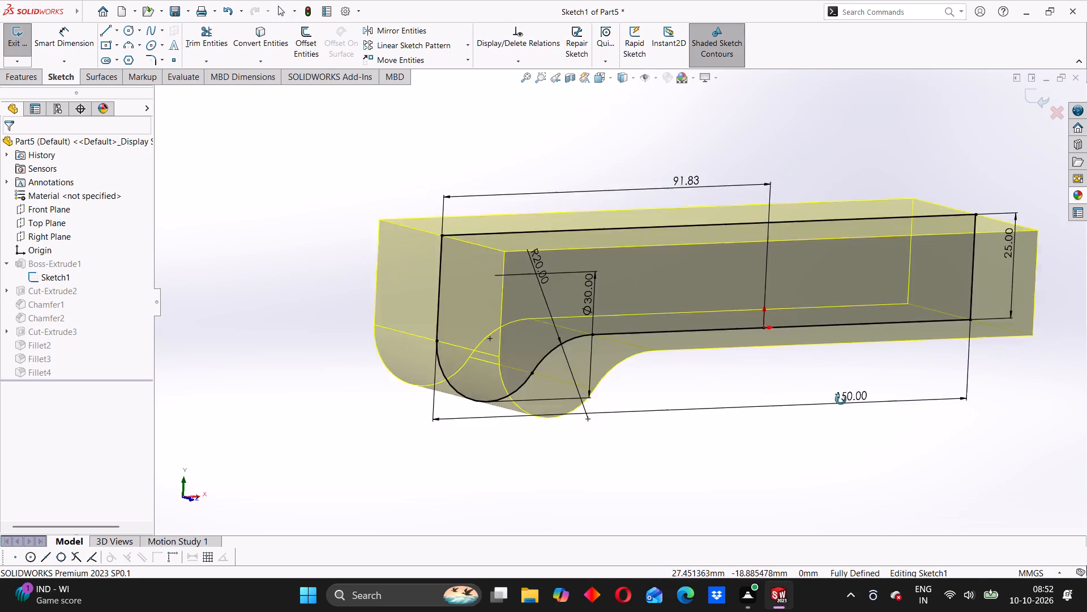
middle_drag(841, 399, 839, 407)
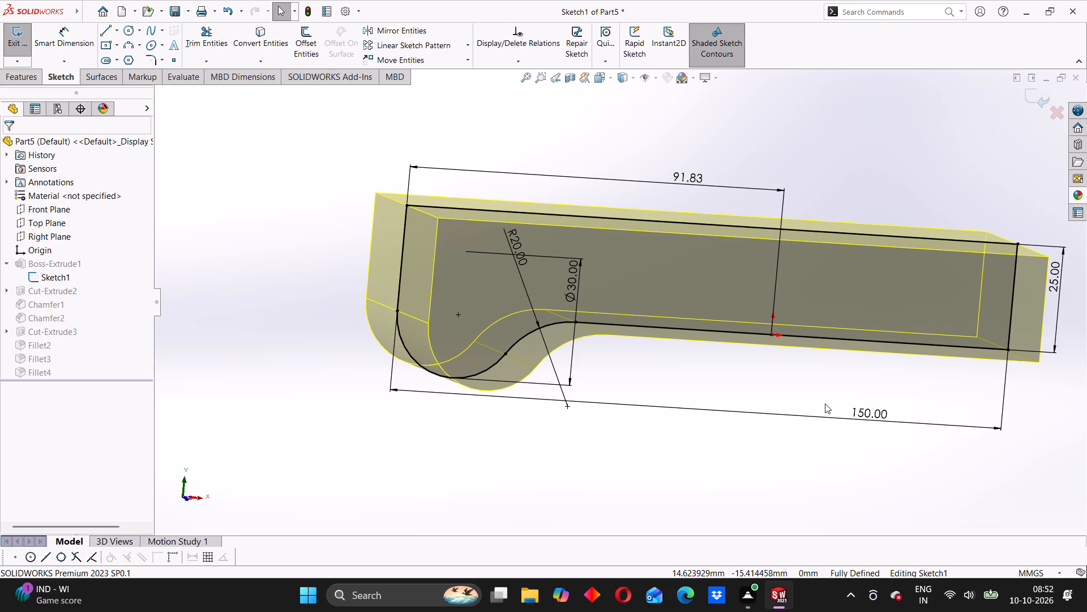
scroll(510, 296, down, 1)
middle_drag(477, 304, 543, 322)
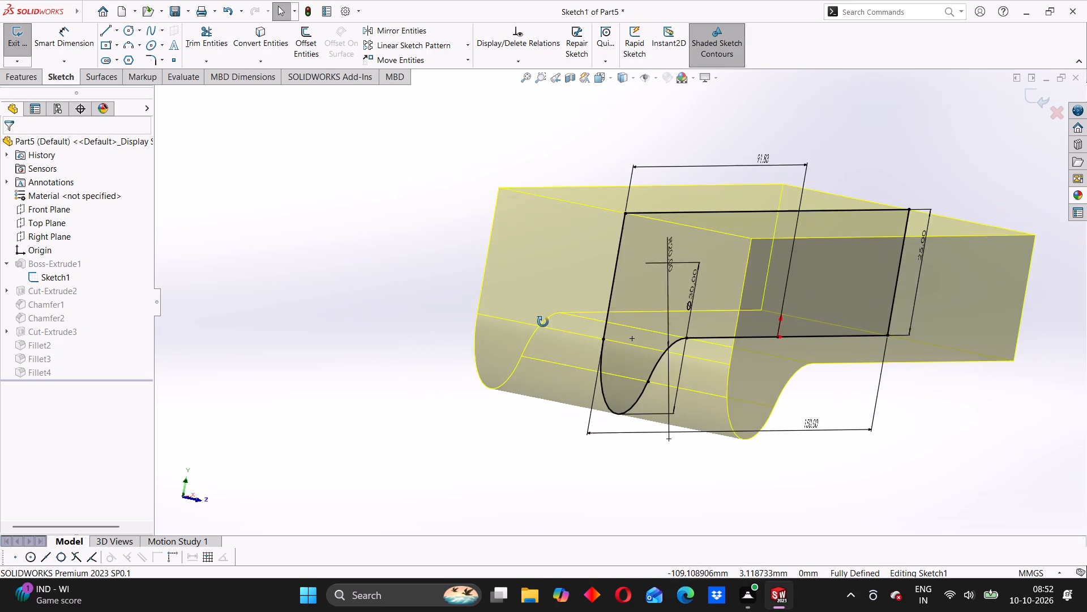
middle_drag(543, 322, 481, 320)
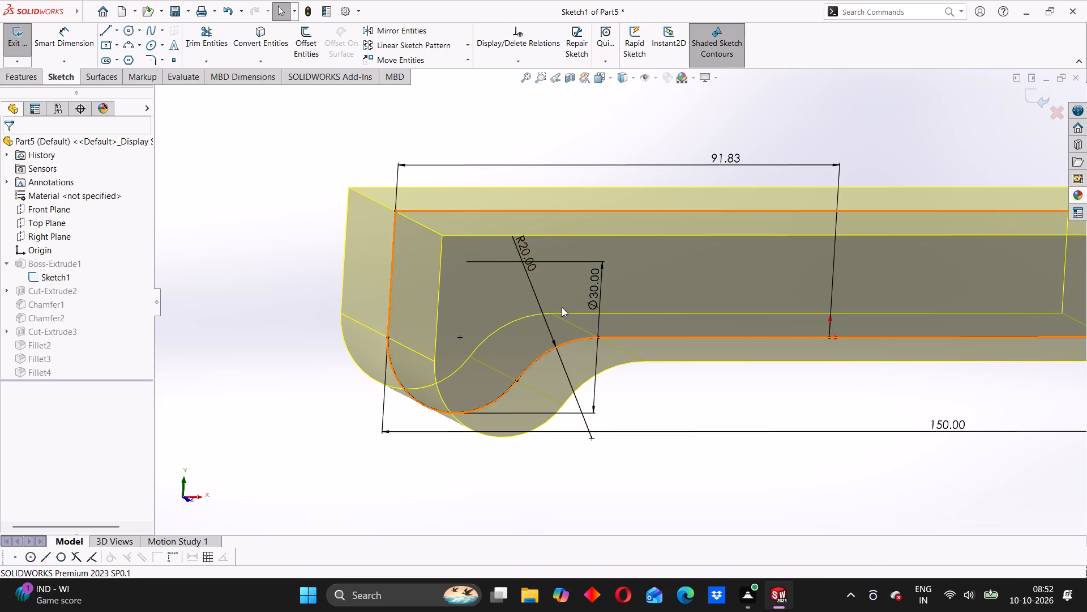
middle_drag(748, 296, 613, 388)
scroll(537, 324, up, 2)
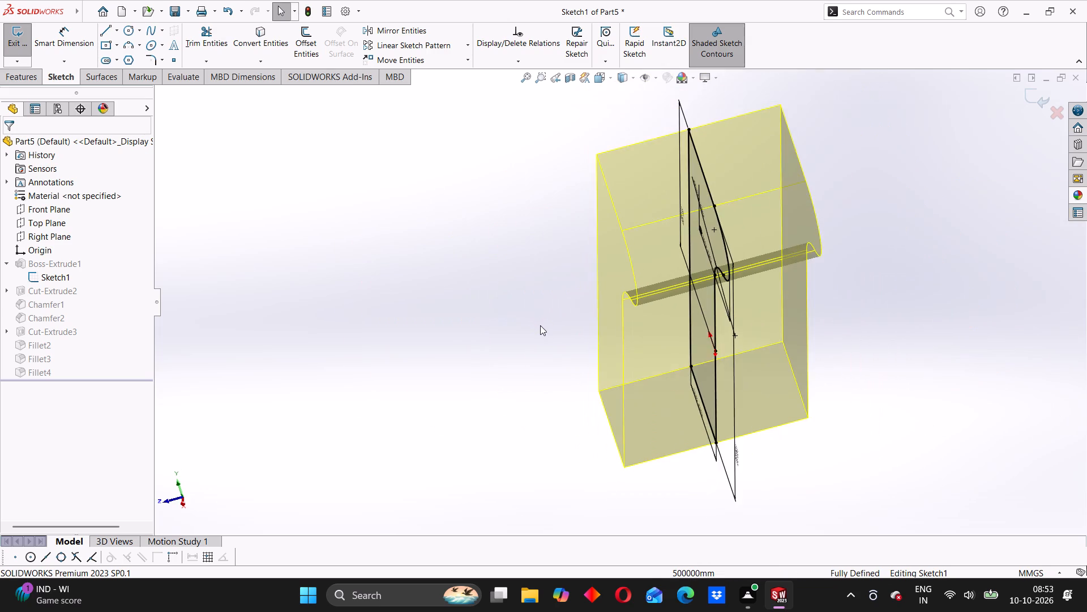
middle_drag(540, 329, 605, 317)
middle_drag(630, 329, 682, 290)
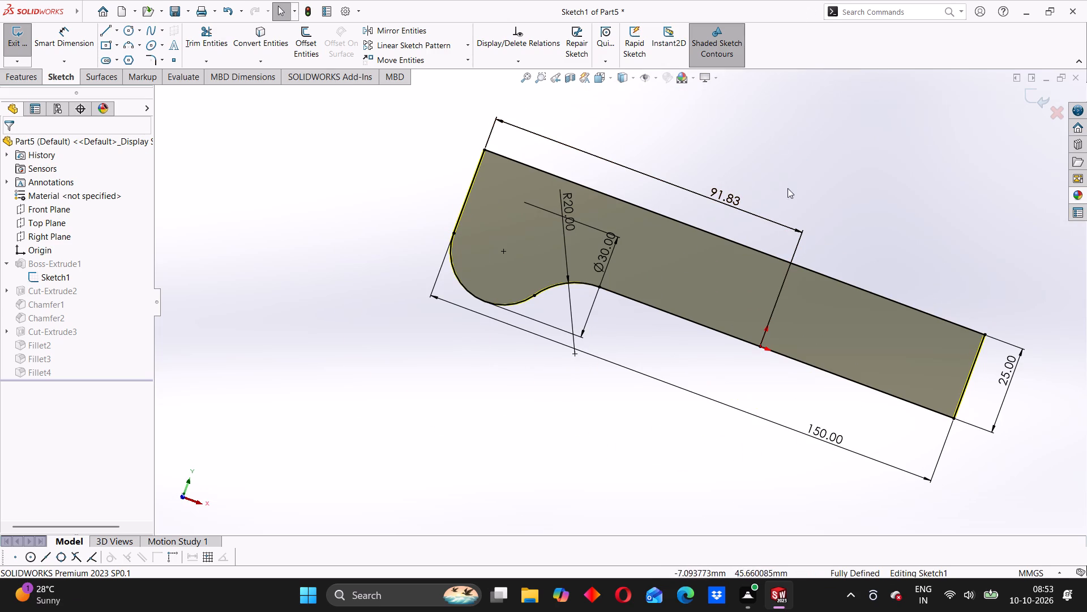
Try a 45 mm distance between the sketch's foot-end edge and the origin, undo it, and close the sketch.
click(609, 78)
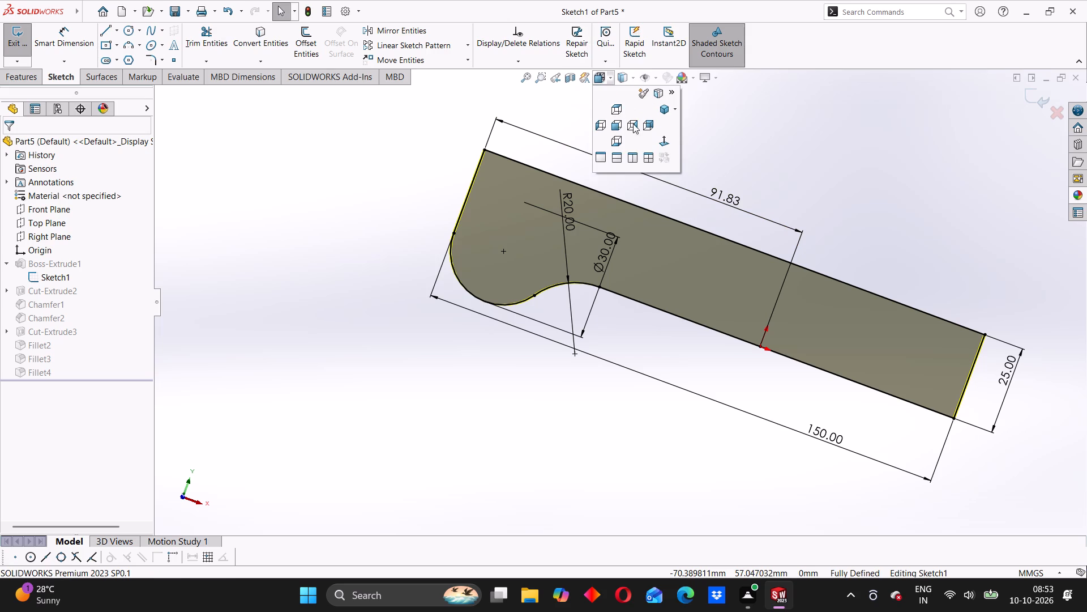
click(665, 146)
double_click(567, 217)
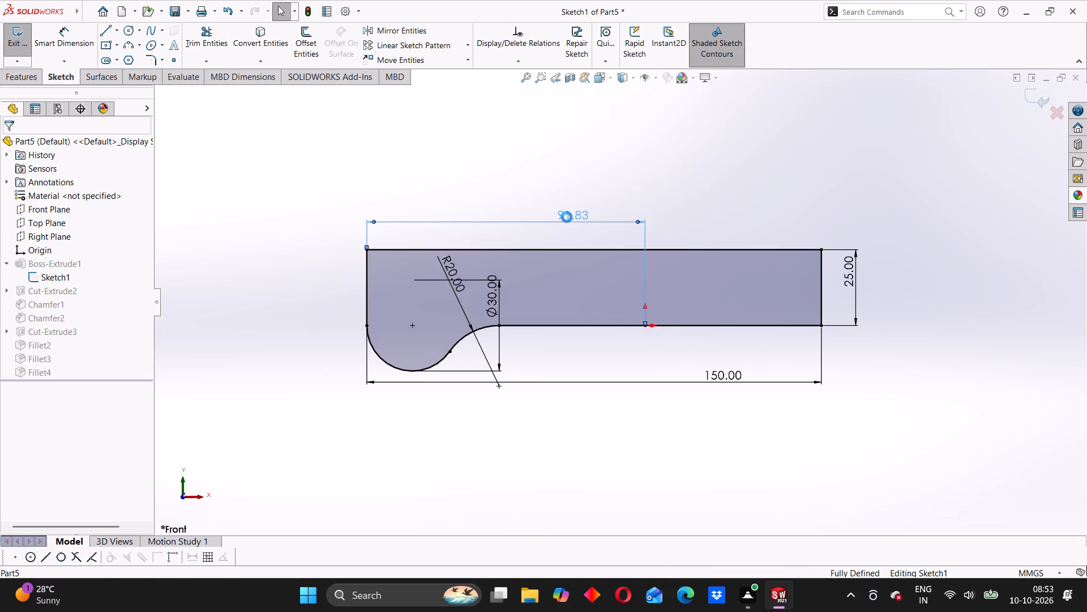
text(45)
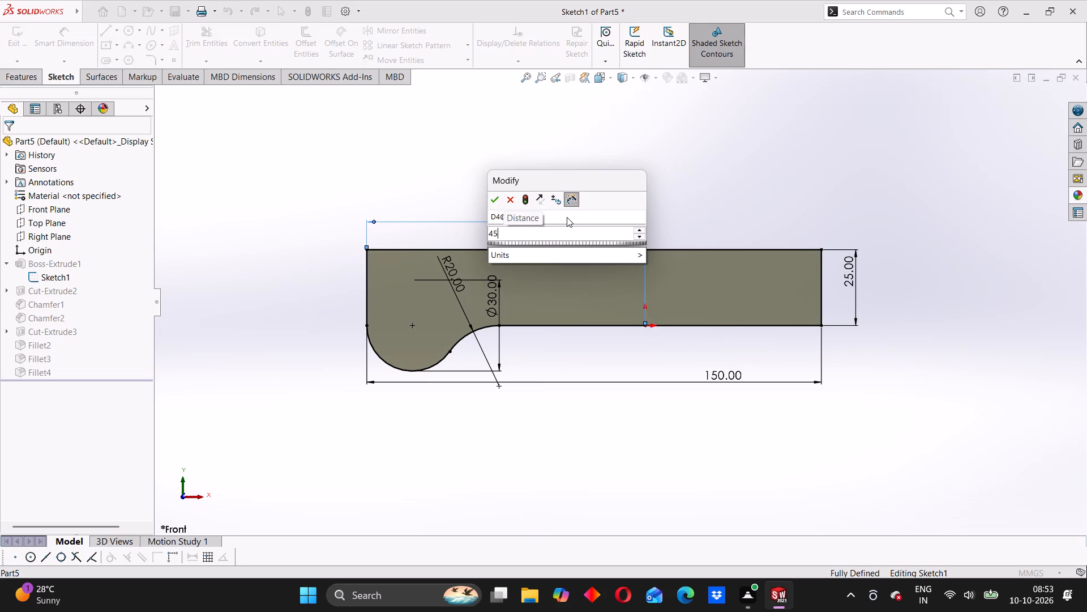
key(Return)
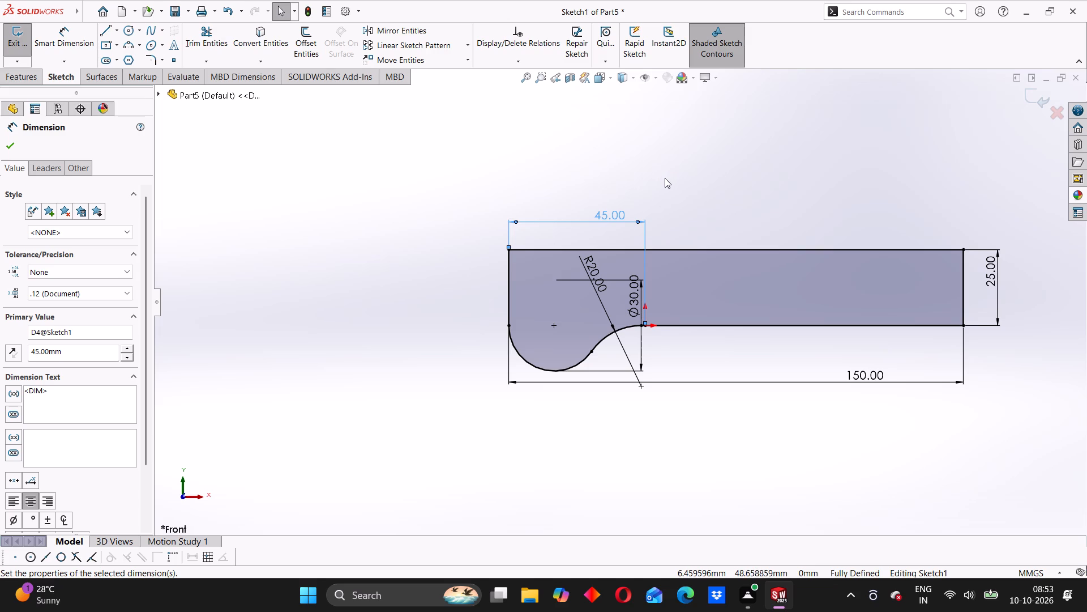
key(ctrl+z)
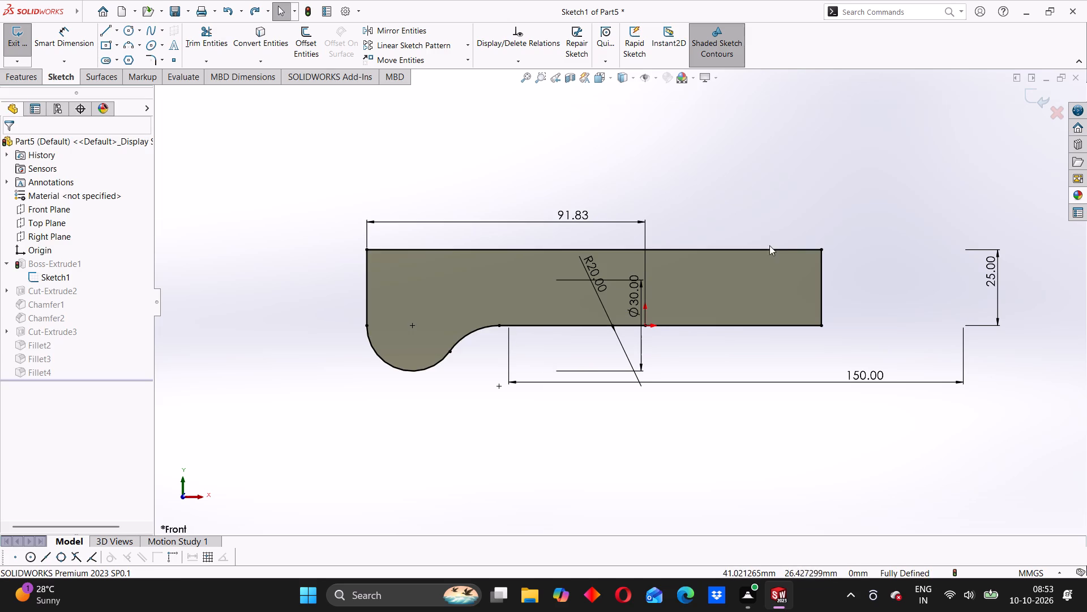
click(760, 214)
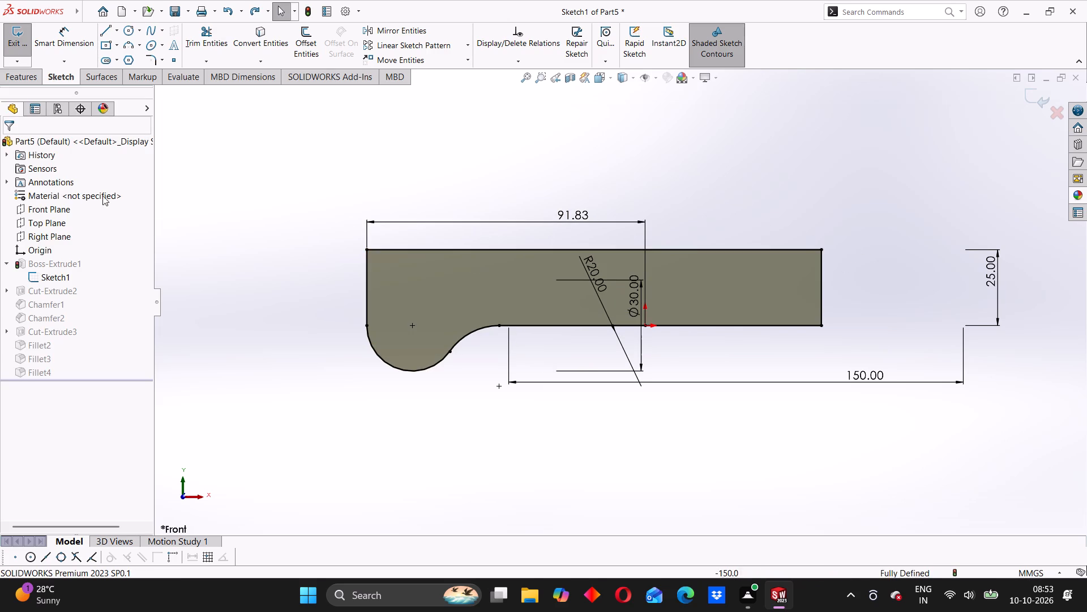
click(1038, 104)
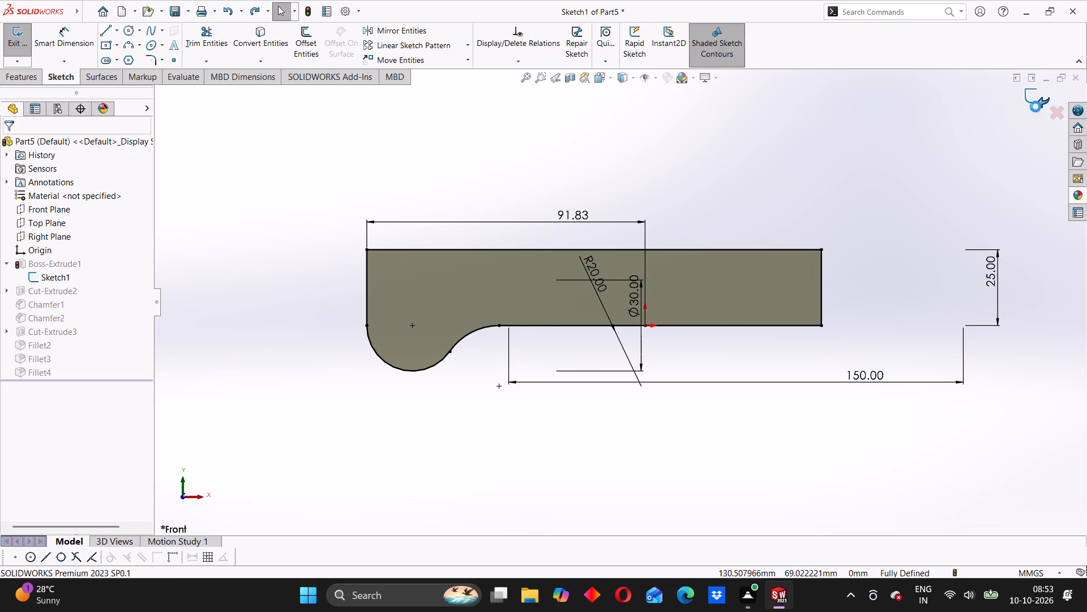
Reopen the base extrusion's sketch to check its dimensions, and close it.
middle_drag(723, 228, 709, 309)
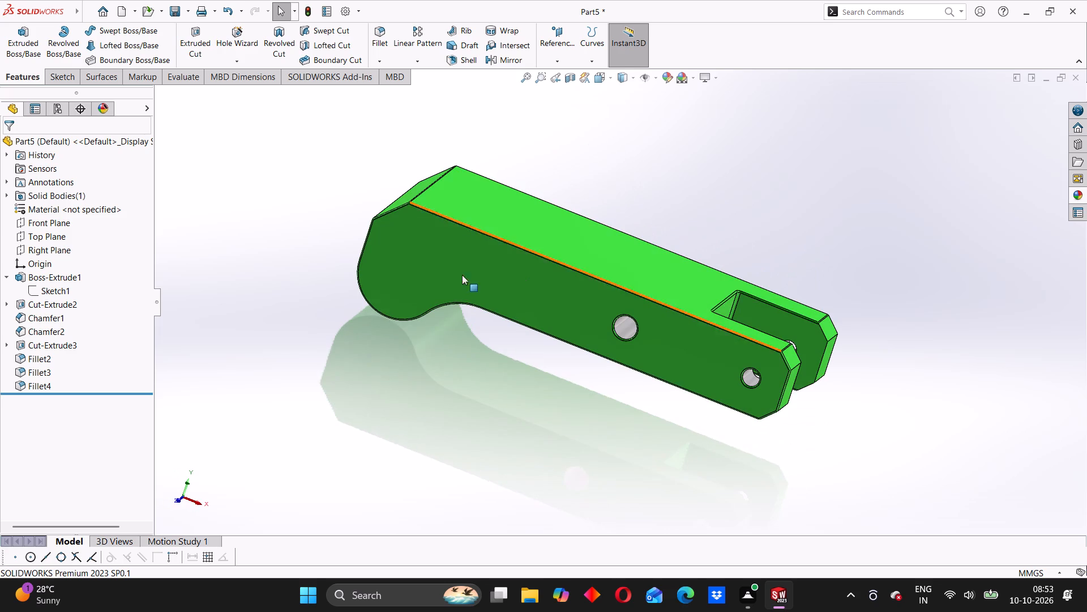
click(67, 292)
click(79, 256)
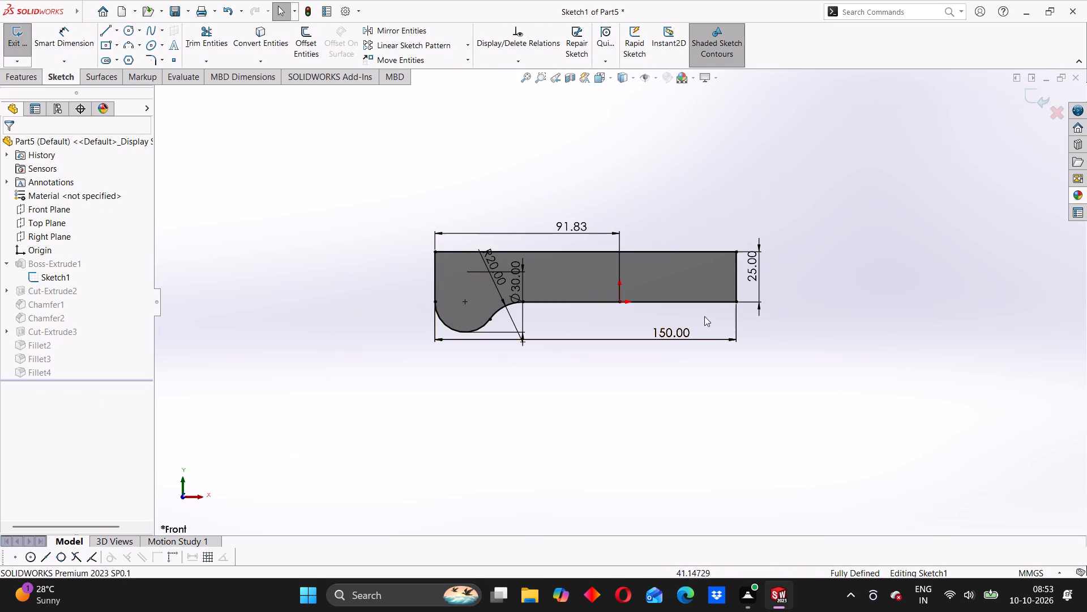
click(1041, 103)
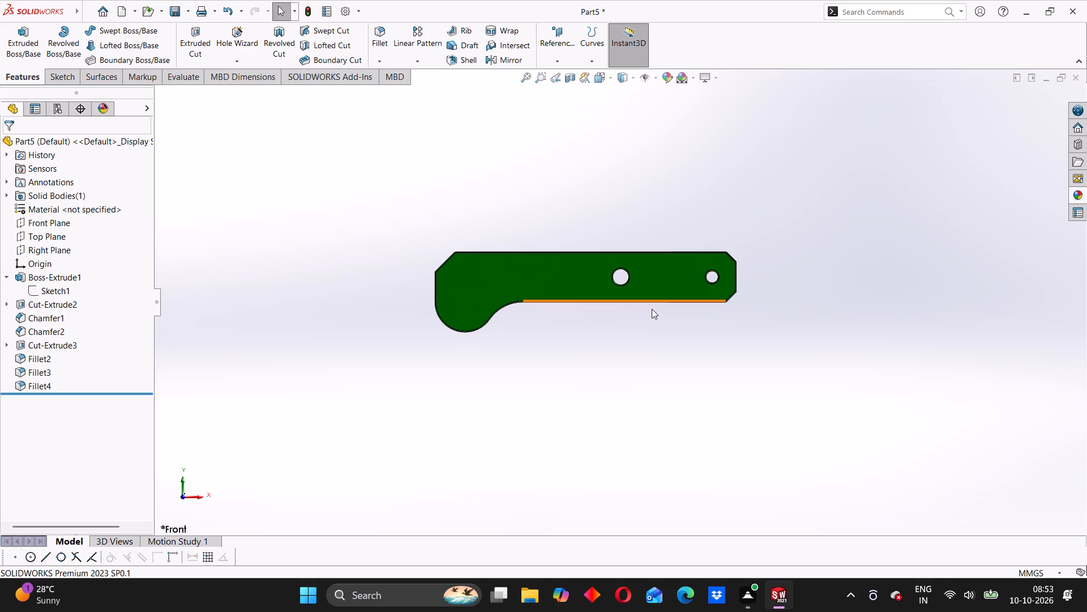
Inspect the block's side faces, holes, end slot, chamfered ends and rounded foot from several angles.
middle_drag(726, 307, 726, 308)
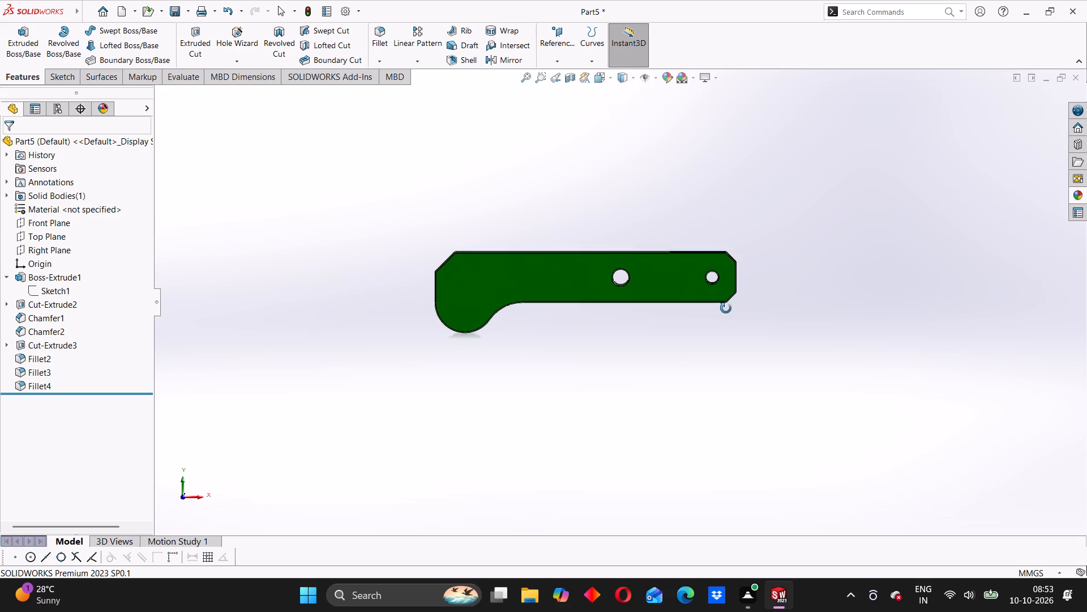
middle_drag(726, 308, 677, 342)
middle_drag(691, 335, 668, 341)
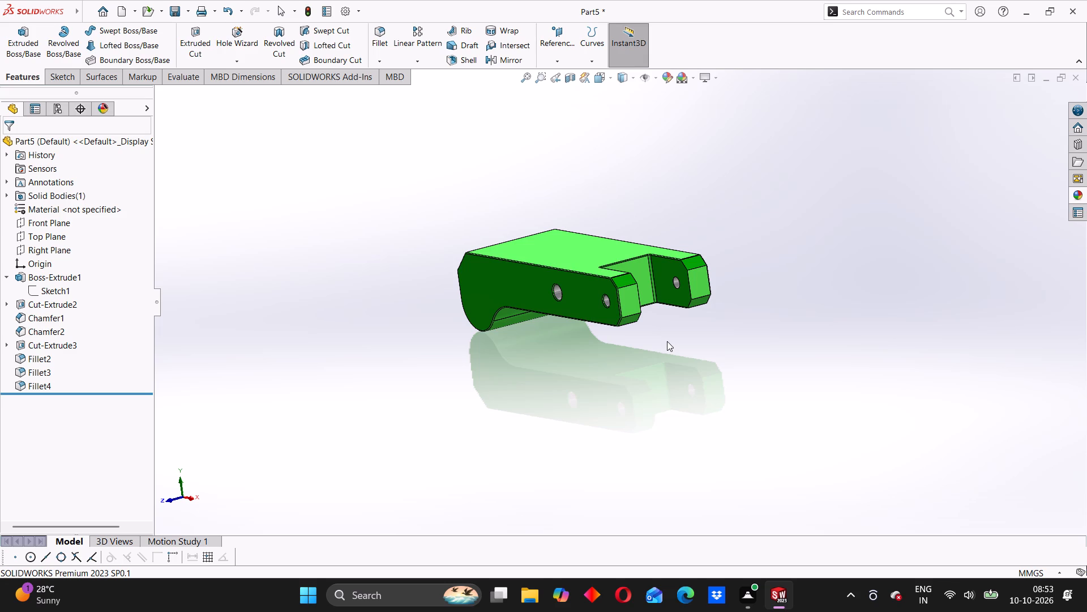
middle_drag(688, 309, 633, 330)
scroll(633, 330, down, 1)
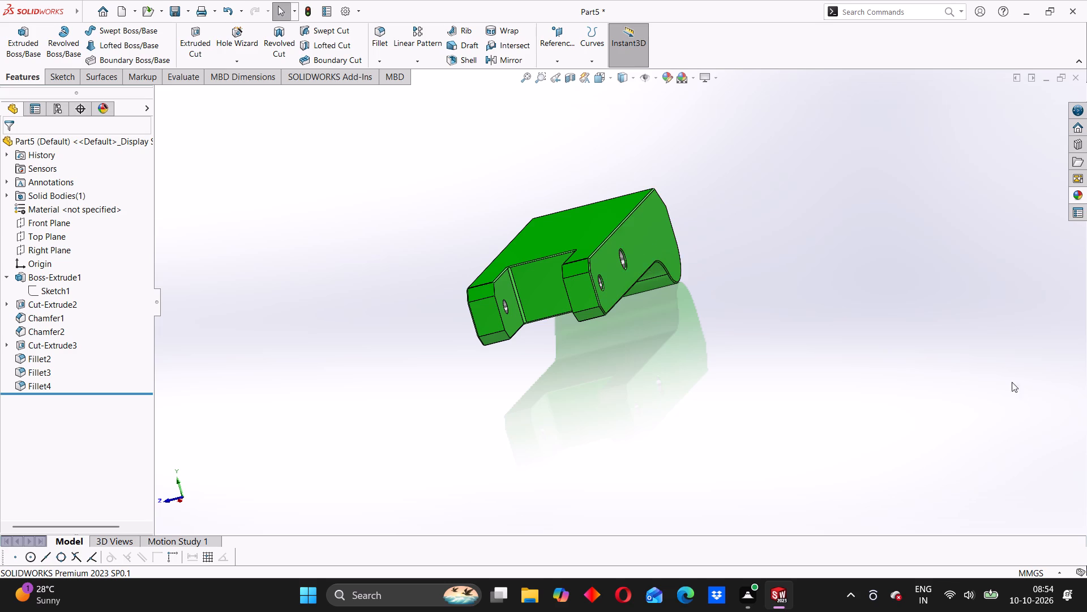
scroll(410, 238, down, 2)
middle_drag(503, 331, 632, 333)
middle_drag(838, 319, 760, 226)
middle_drag(659, 406, 720, 276)
middle_drag(626, 299, 799, 332)
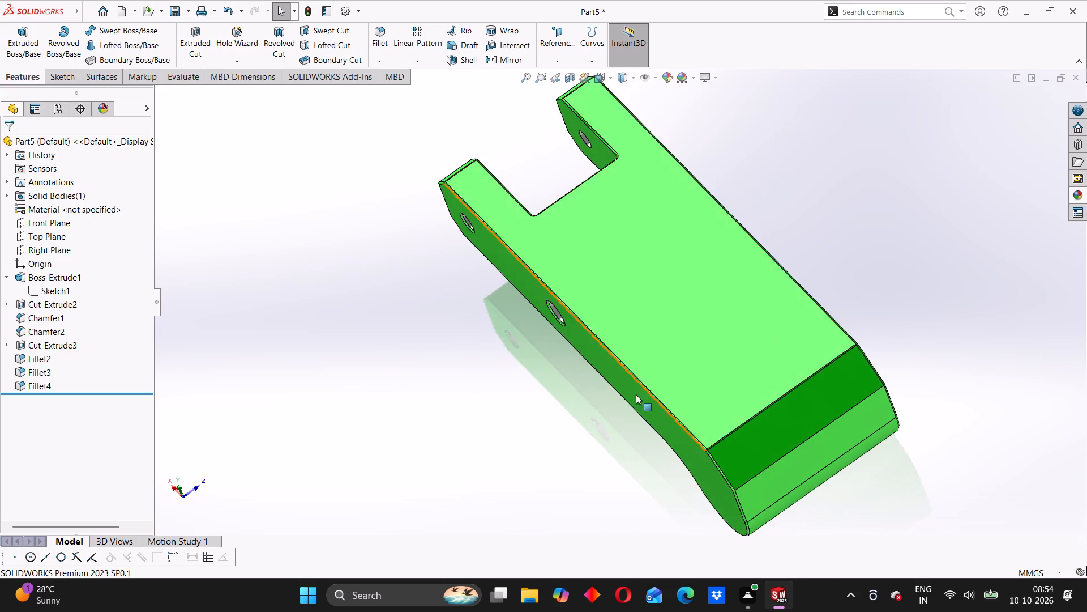
middle_drag(637, 398, 666, 240)
middle_drag(630, 365, 686, 392)
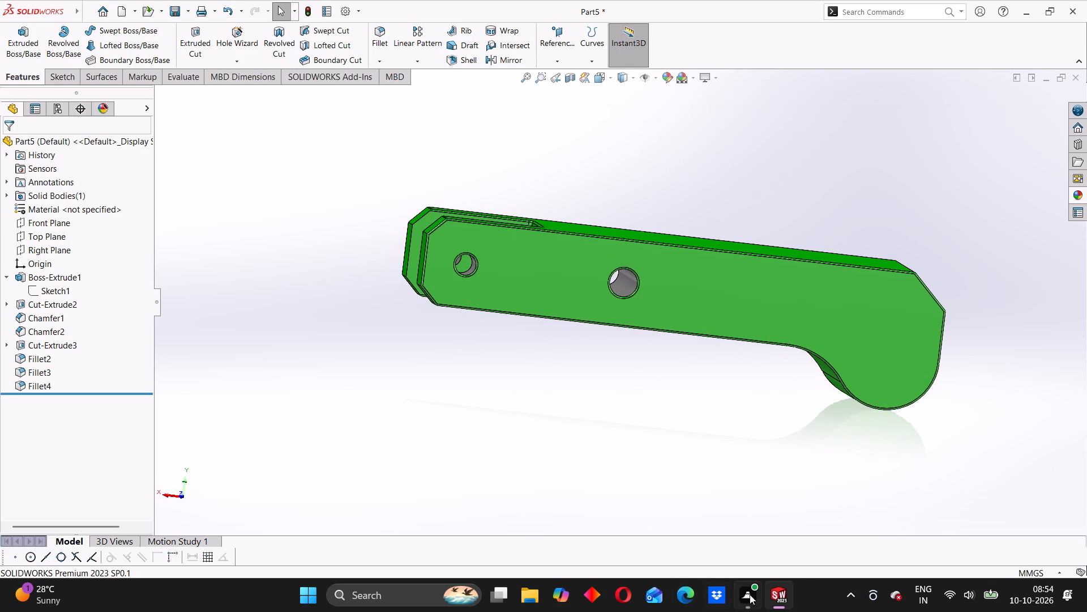
middle_drag(854, 385, 707, 351)
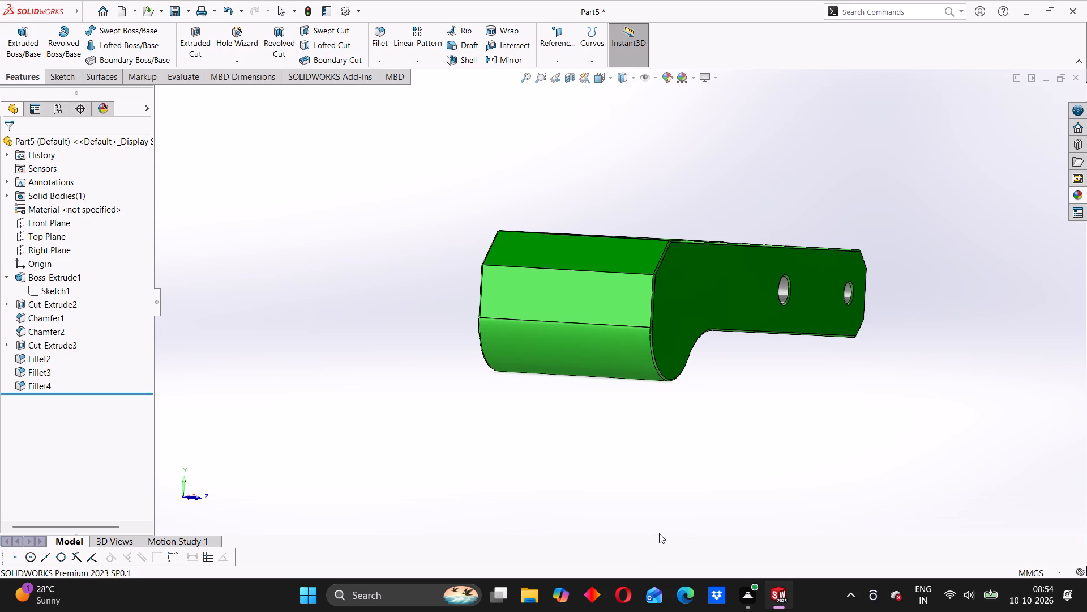
scroll(570, 432, up, 1)
middle_drag(647, 433, 698, 420)
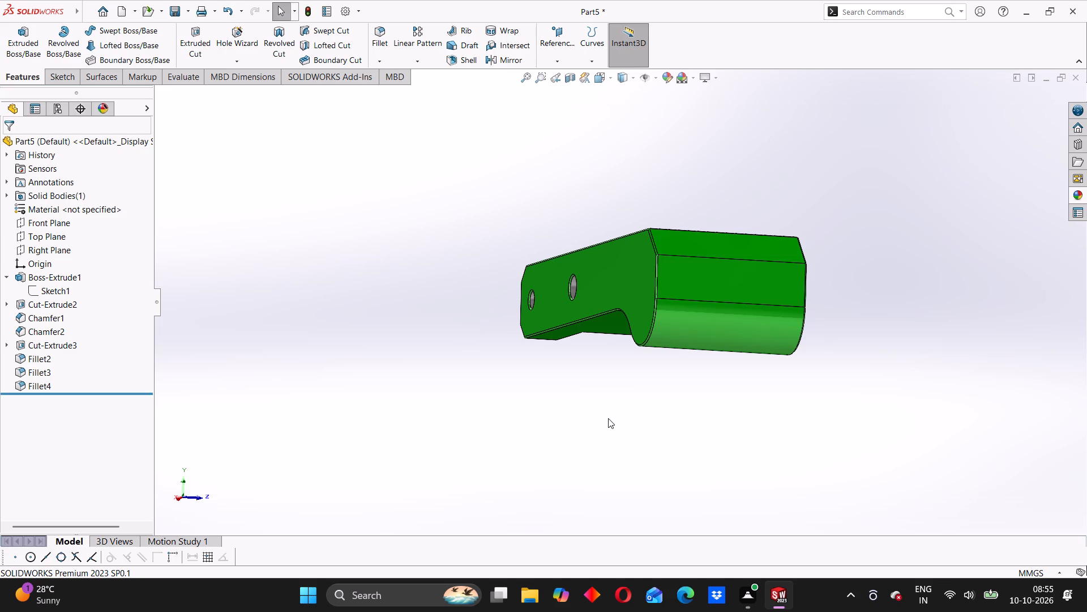
middle_drag(594, 427, 649, 414)
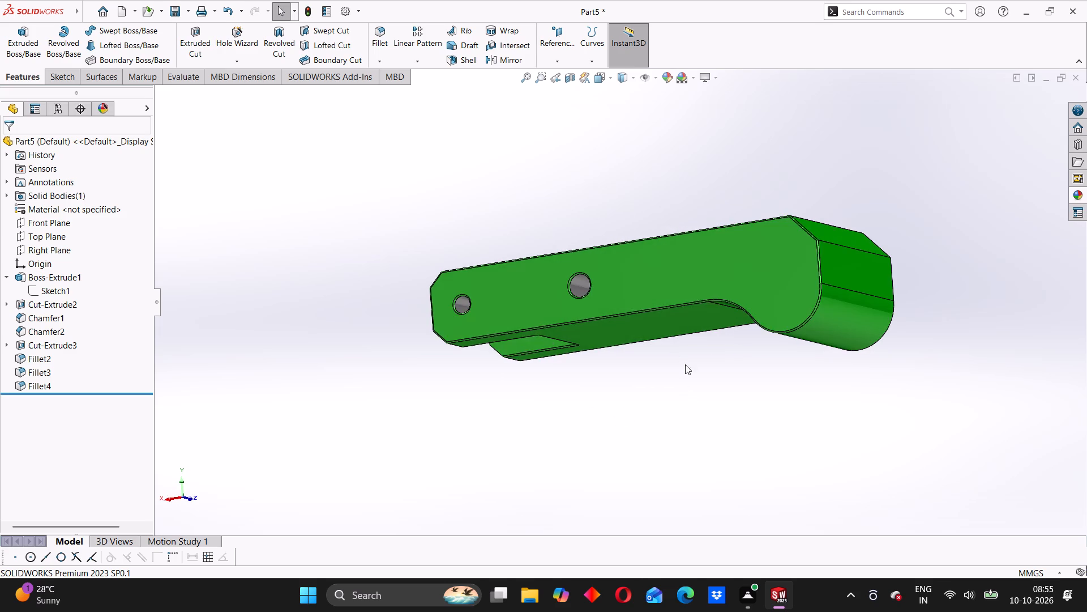
middle_drag(487, 321, 559, 334)
middle_drag(466, 322, 691, 376)
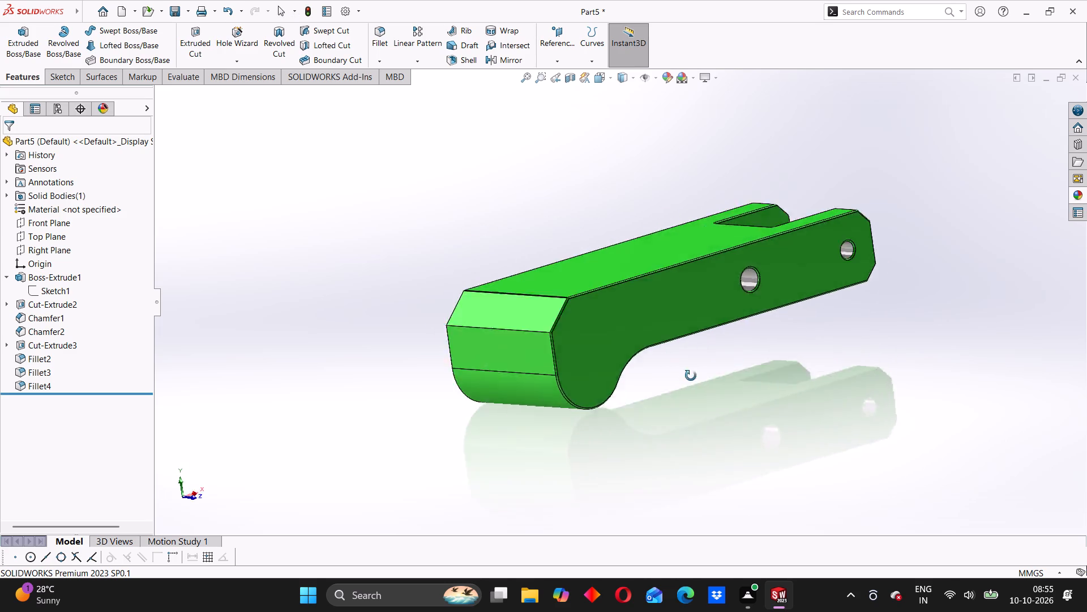
middle_drag(691, 376, 616, 393)
middle_drag(799, 262, 739, 359)
middle_drag(586, 267, 643, 359)
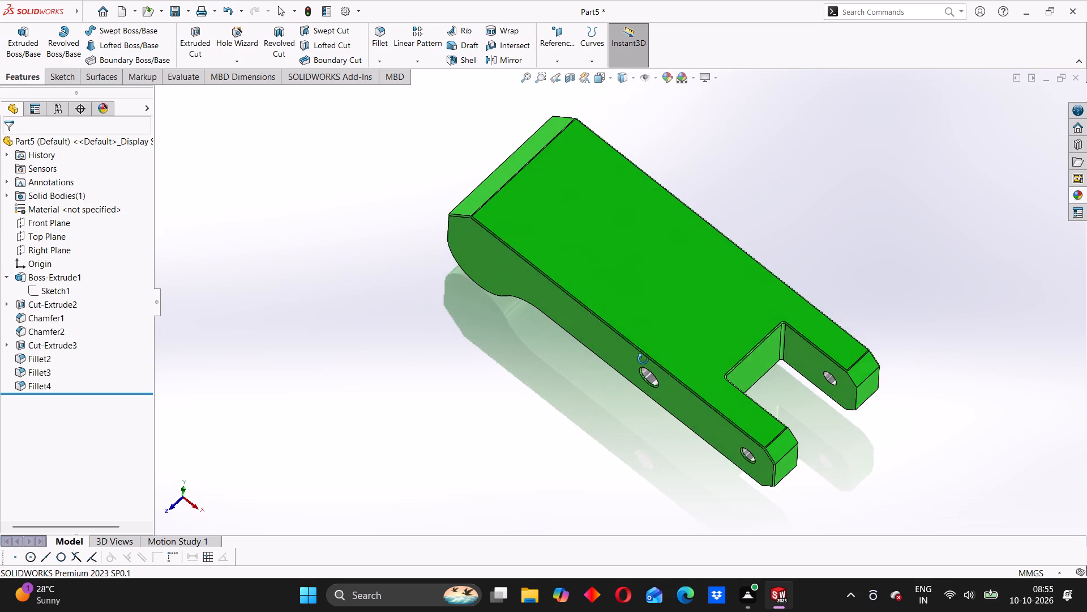
middle_drag(643, 359, 644, 358)
Sketch a circle of about 11.6 mm radius on the block's flat top face, between the foot end and the origin.
click(637, 265)
click(687, 232)
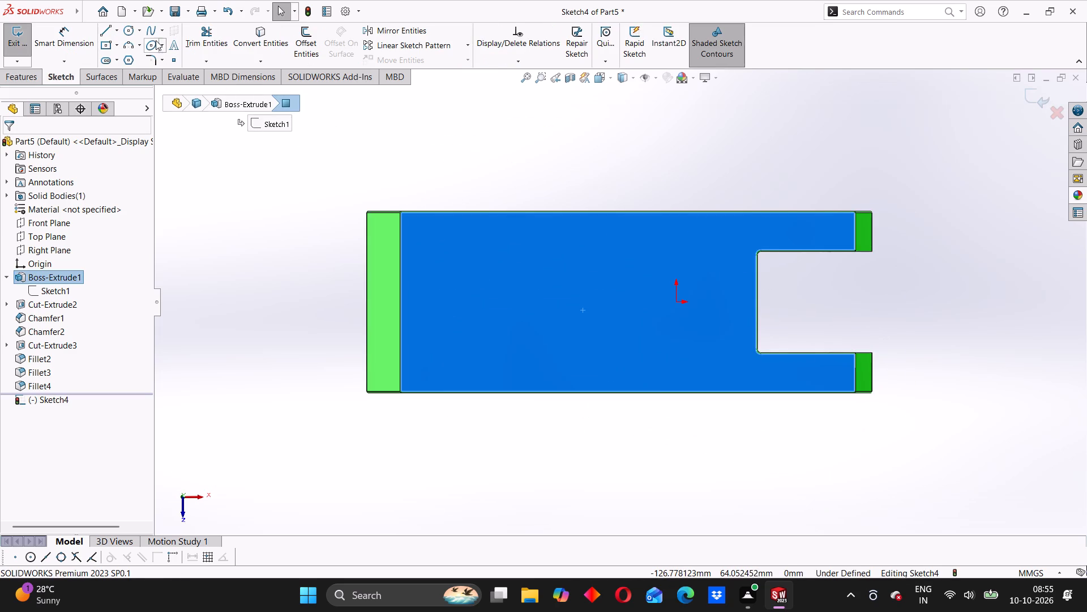
click(132, 33)
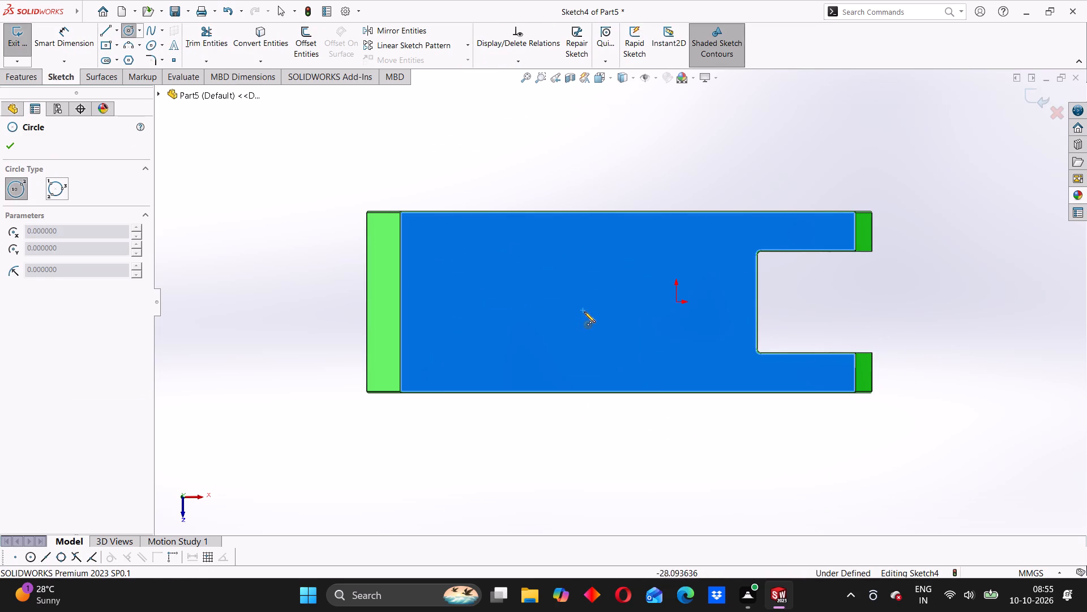
click(584, 312)
click(607, 280)
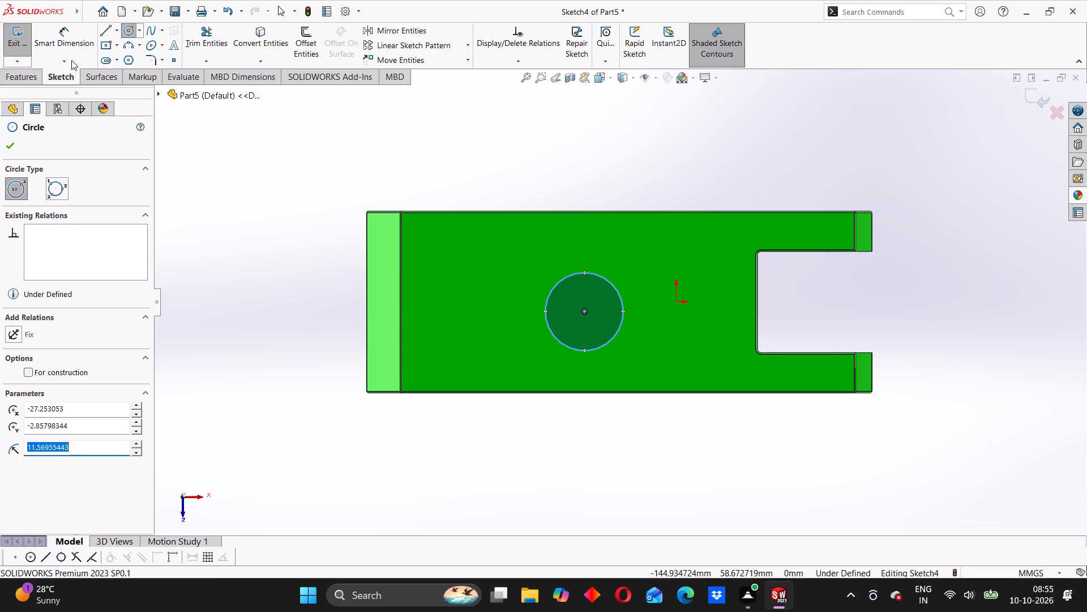
Sketch a closed, irregular gear-like outline of straight lines around the circle, starting at its centre and ending with a foot-end edge about 12.8 mm long.
click(109, 33)
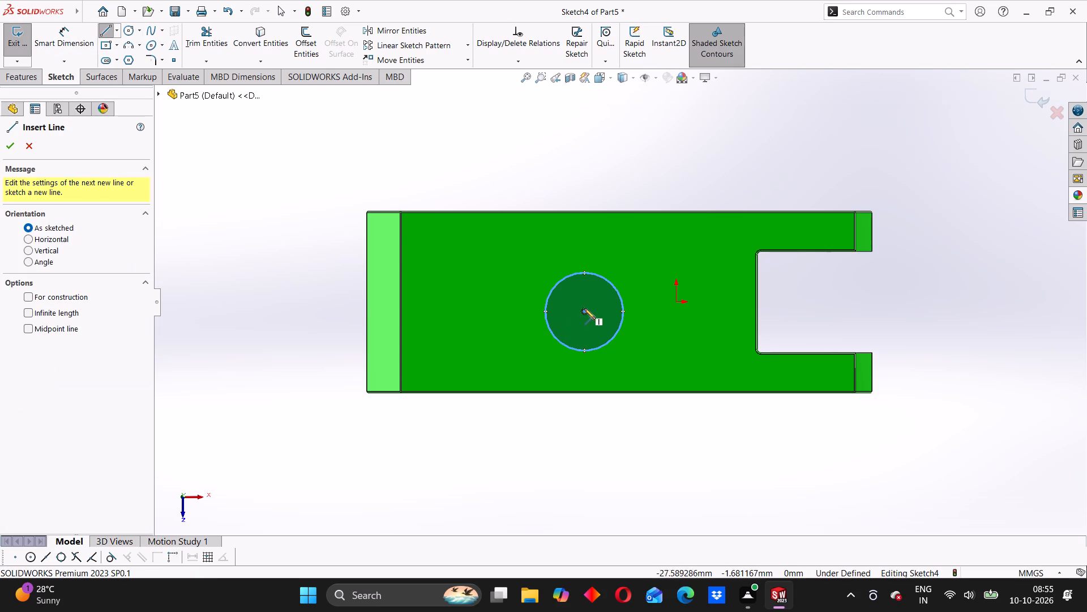
click(584, 313)
click(488, 282)
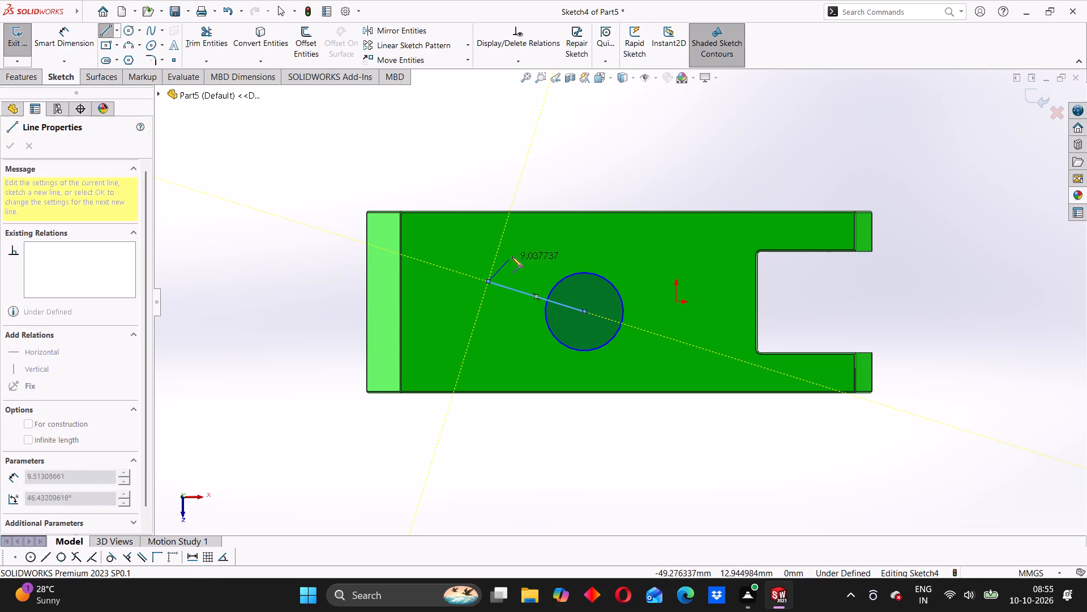
click(516, 249)
click(566, 259)
click(573, 235)
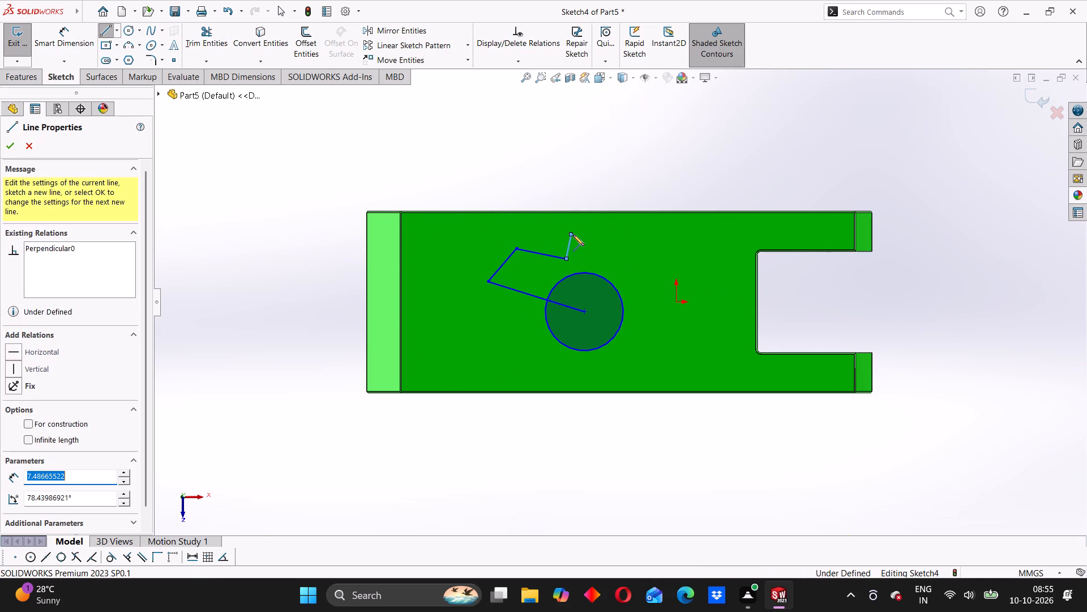
click(616, 246)
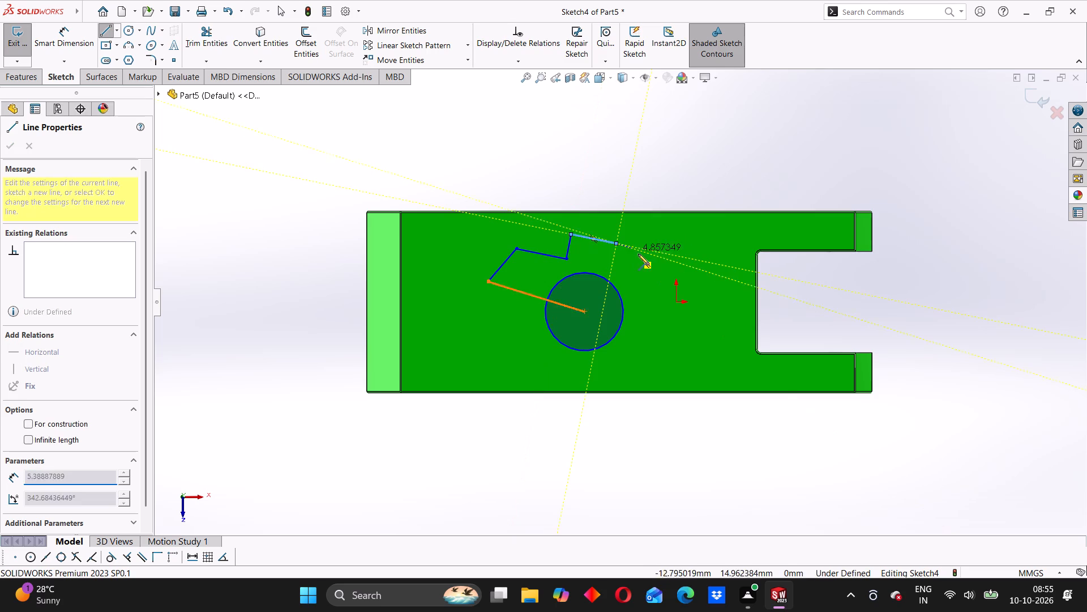
click(611, 265)
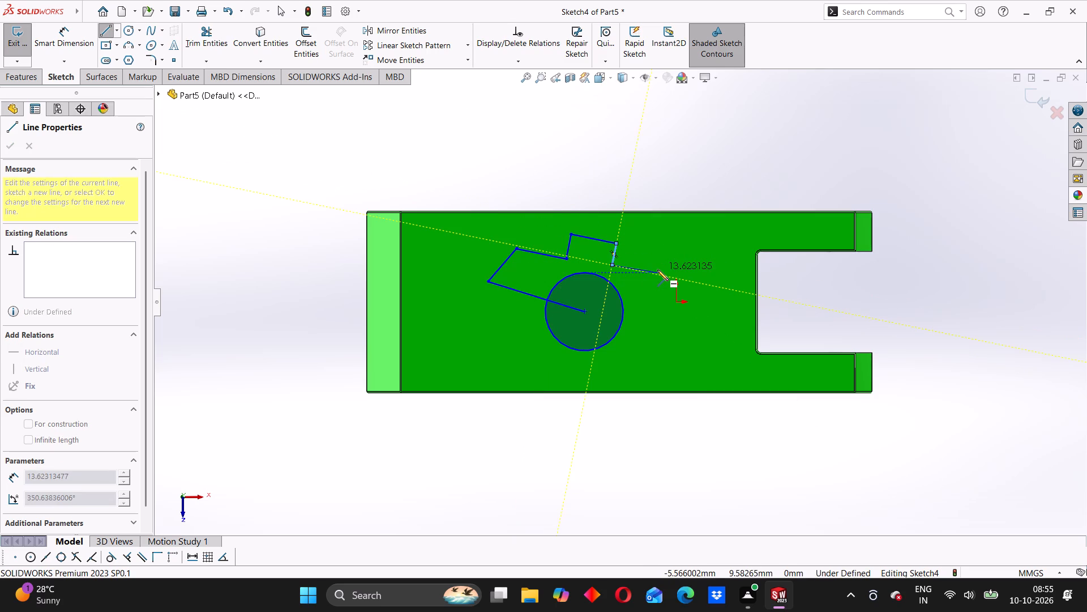
click(657, 270)
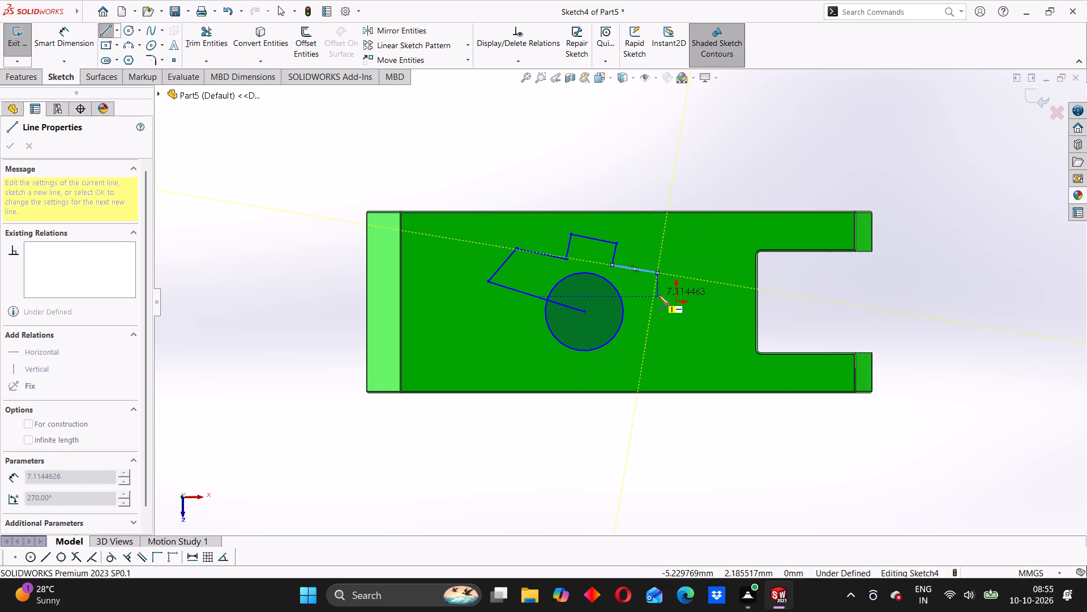
click(659, 295)
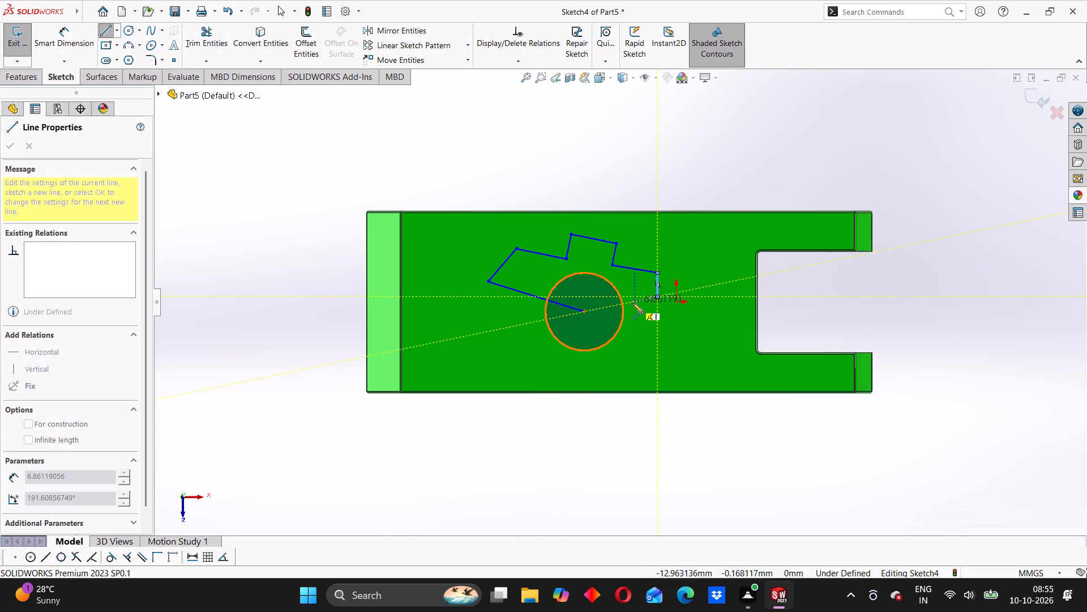
click(632, 303)
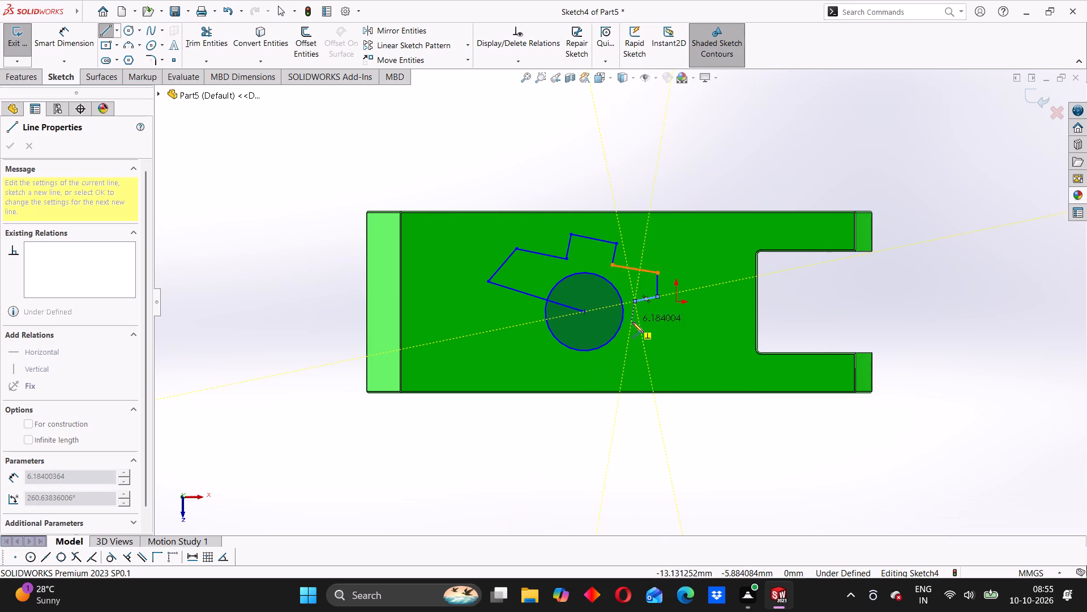
click(633, 322)
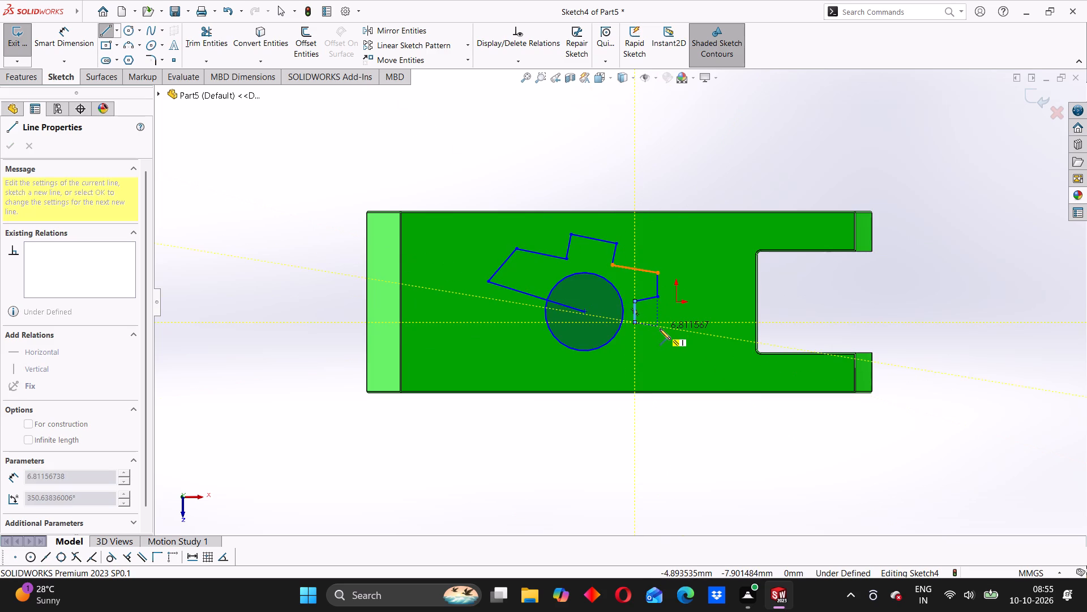
click(660, 329)
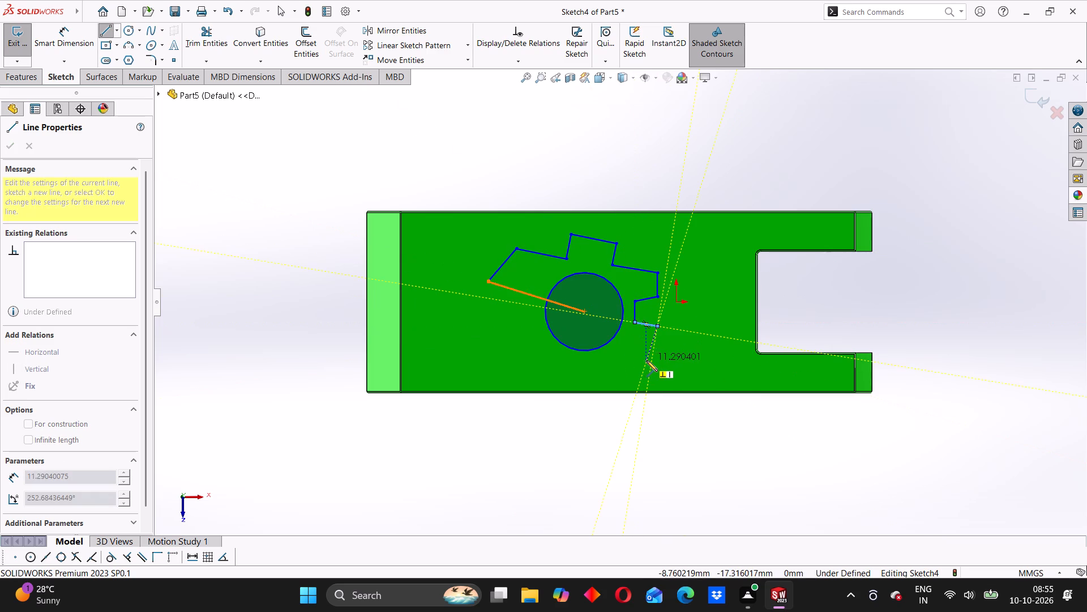
click(647, 359)
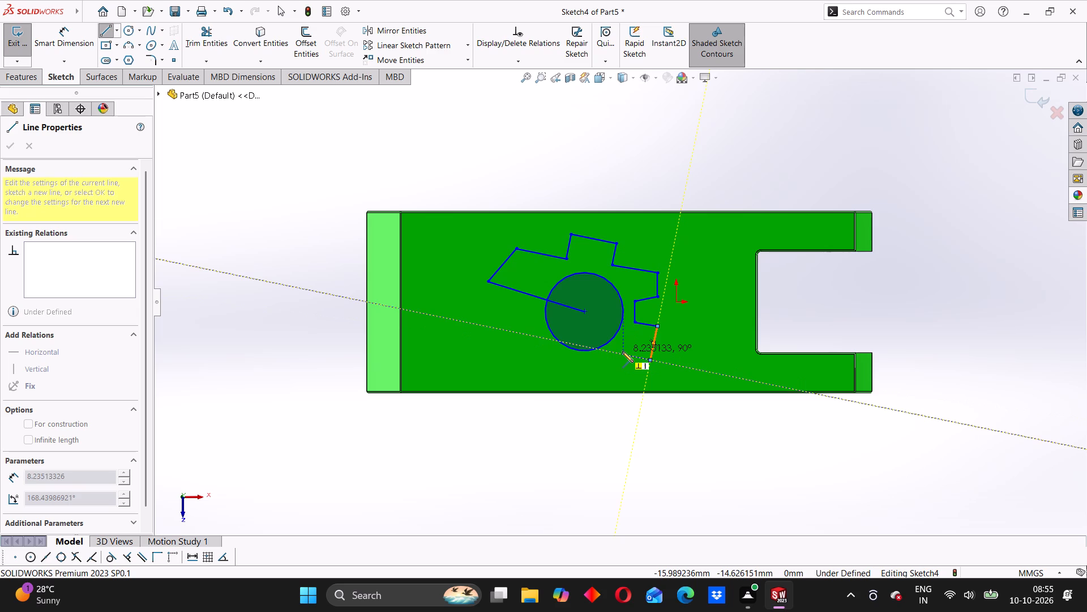
click(622, 351)
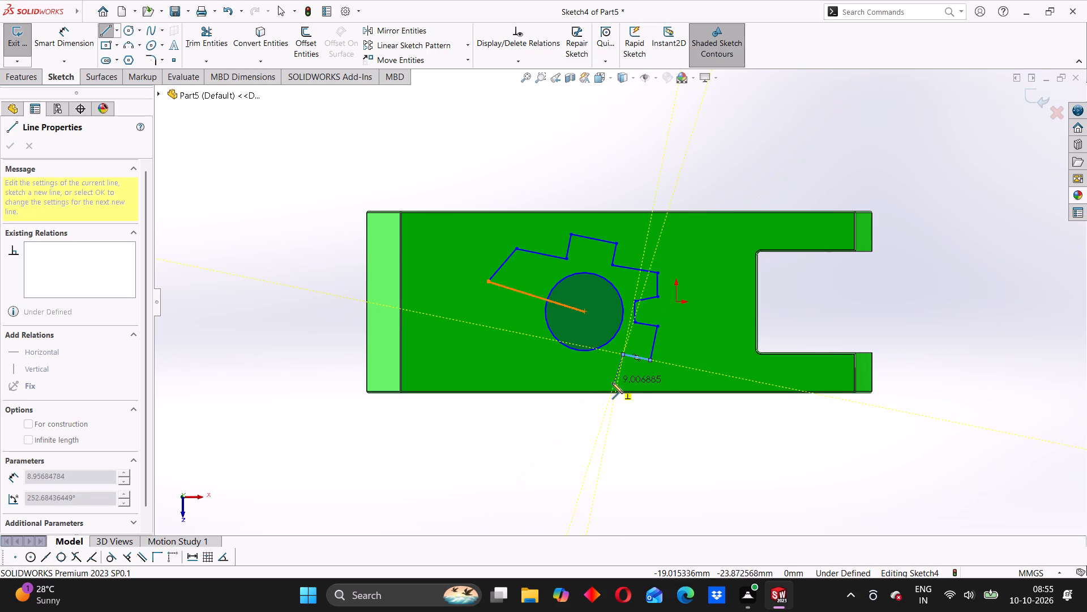
click(615, 382)
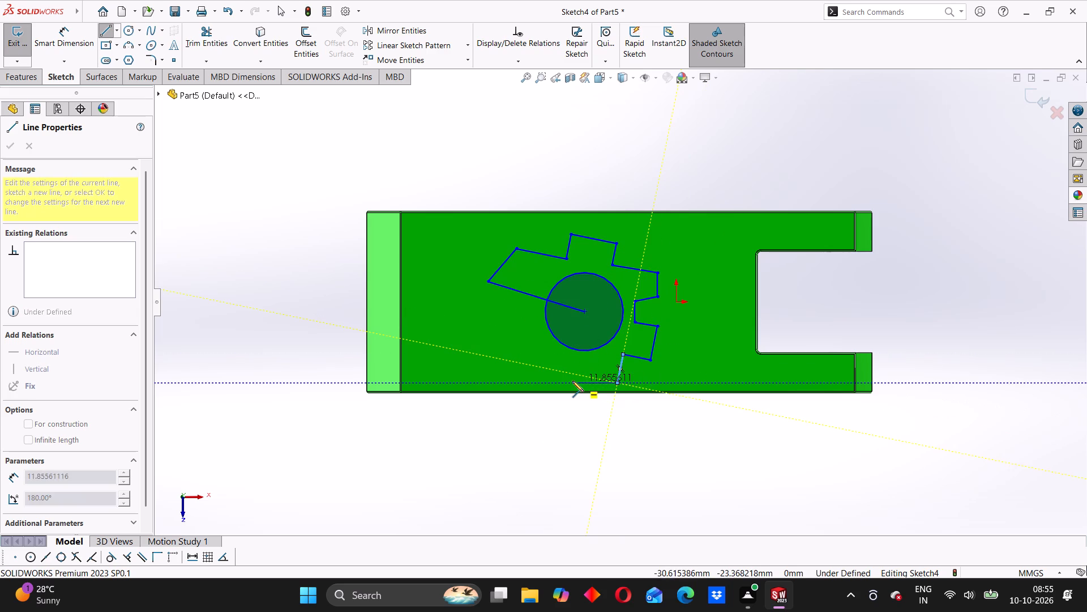
click(572, 381)
click(570, 360)
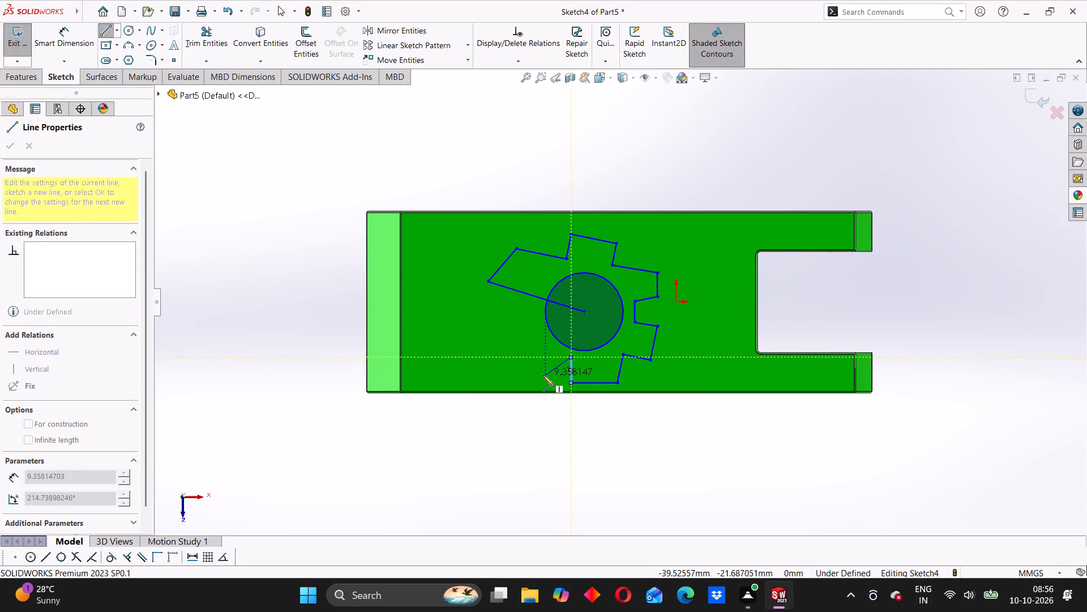
click(542, 377)
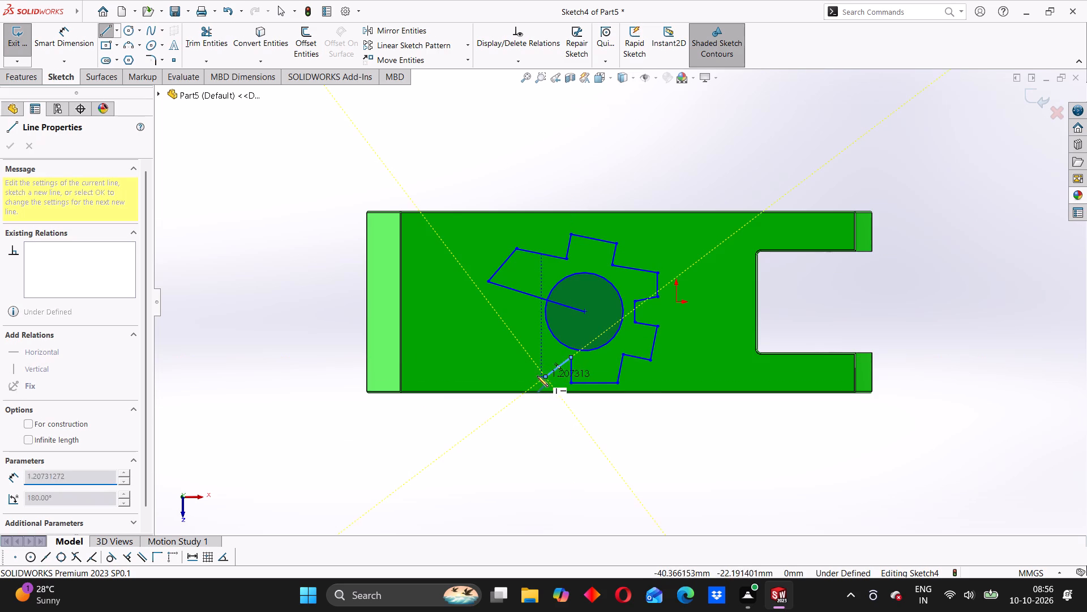
click(524, 346)
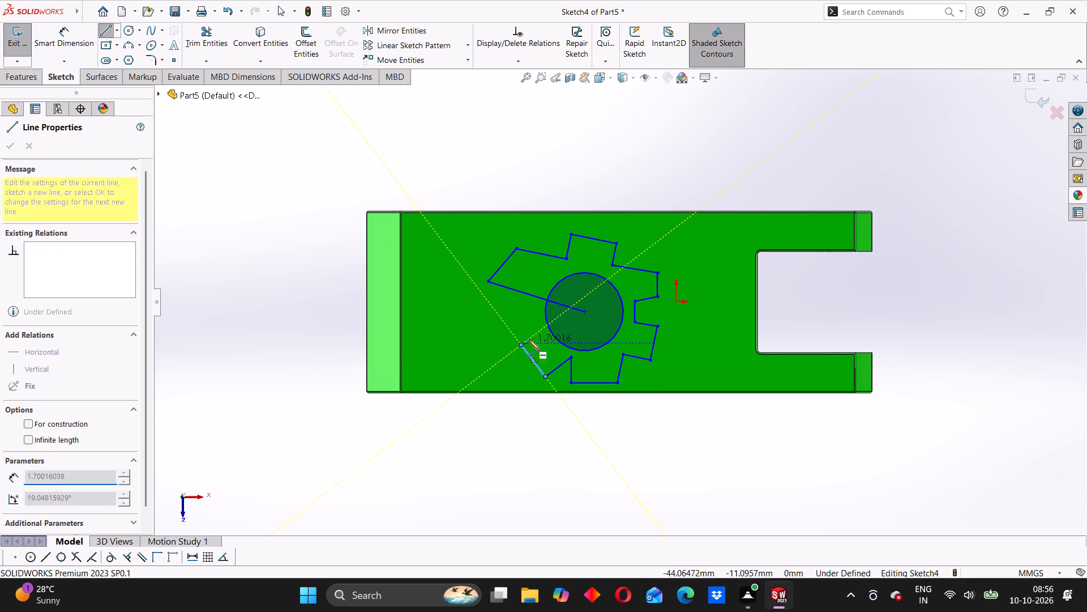
click(538, 330)
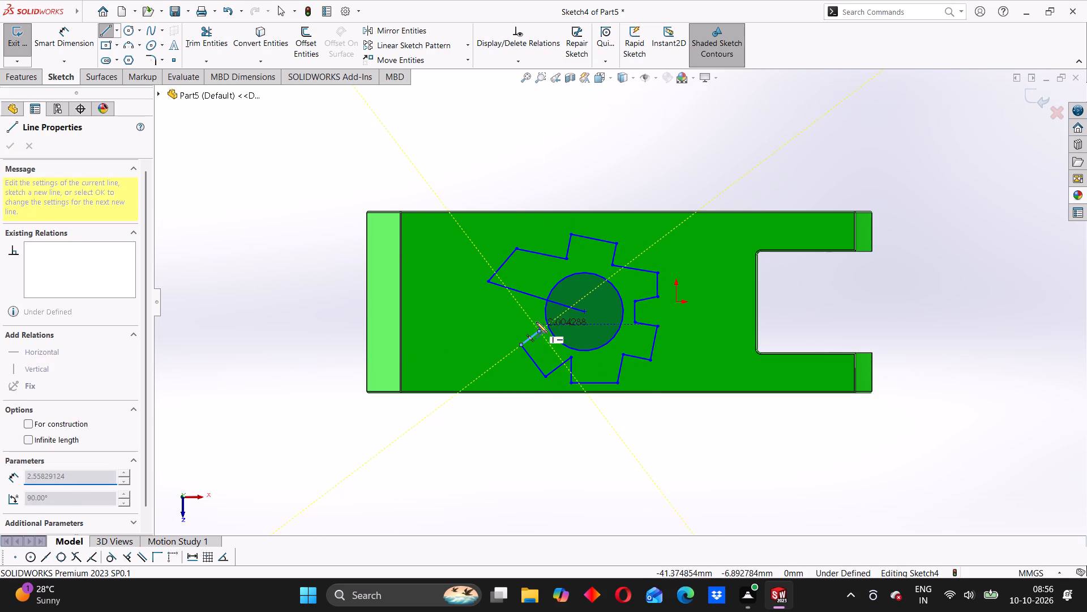
click(534, 313)
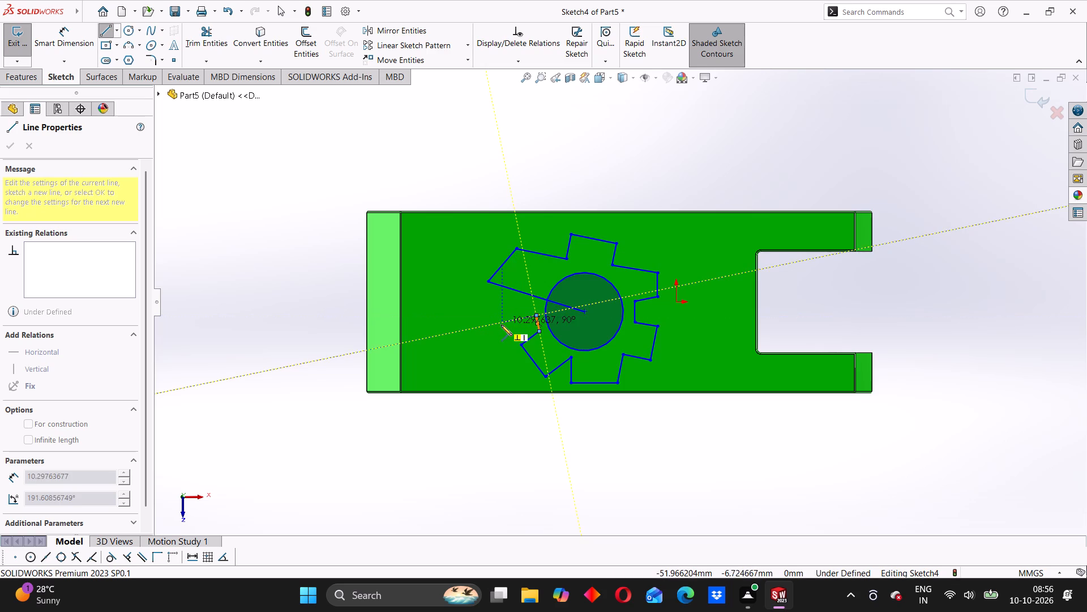
click(502, 324)
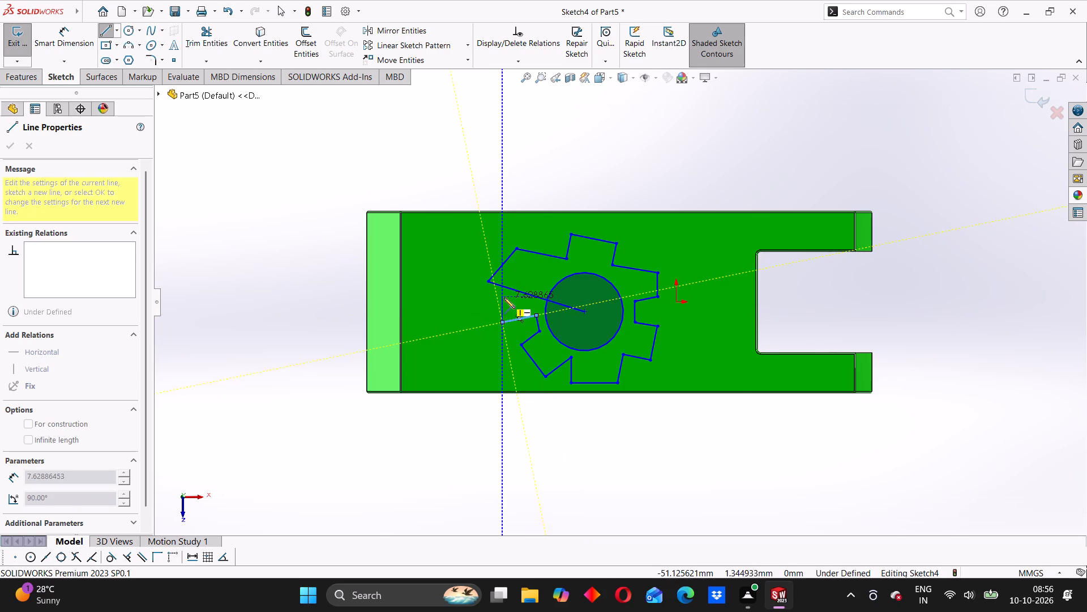
click(486, 280)
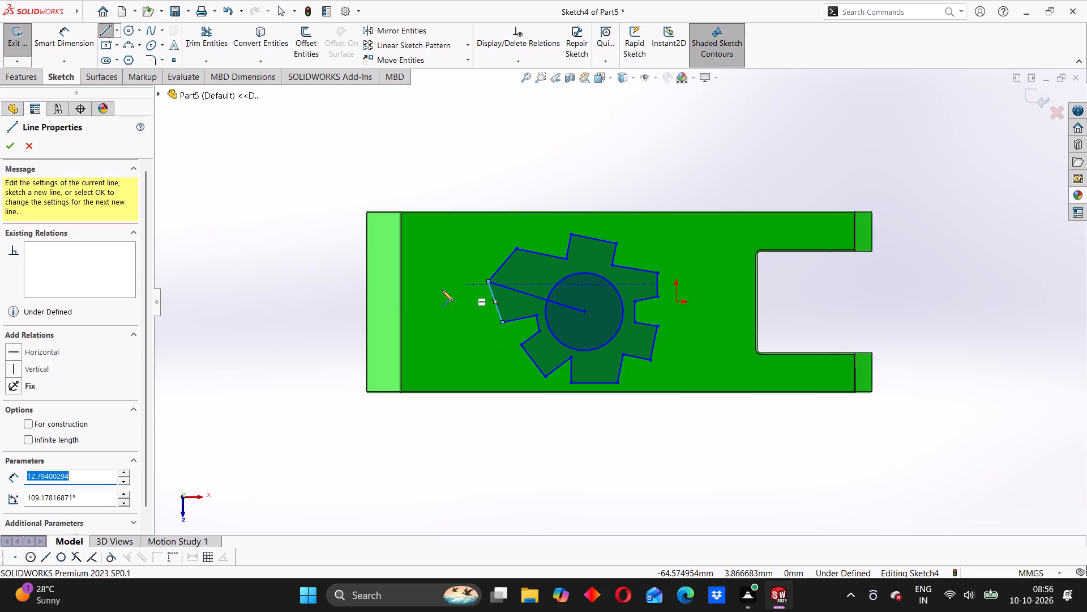
click(106, 34)
Trim away both portions of the line running from the circle's centre to the outline's foot-end corner.
click(208, 39)
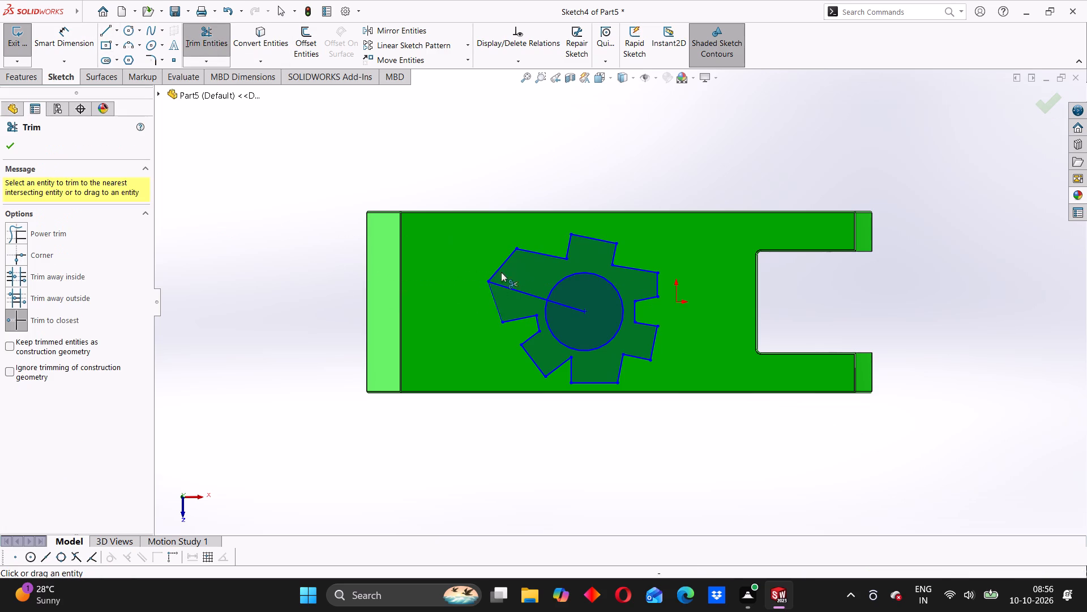
click(515, 291)
click(570, 307)
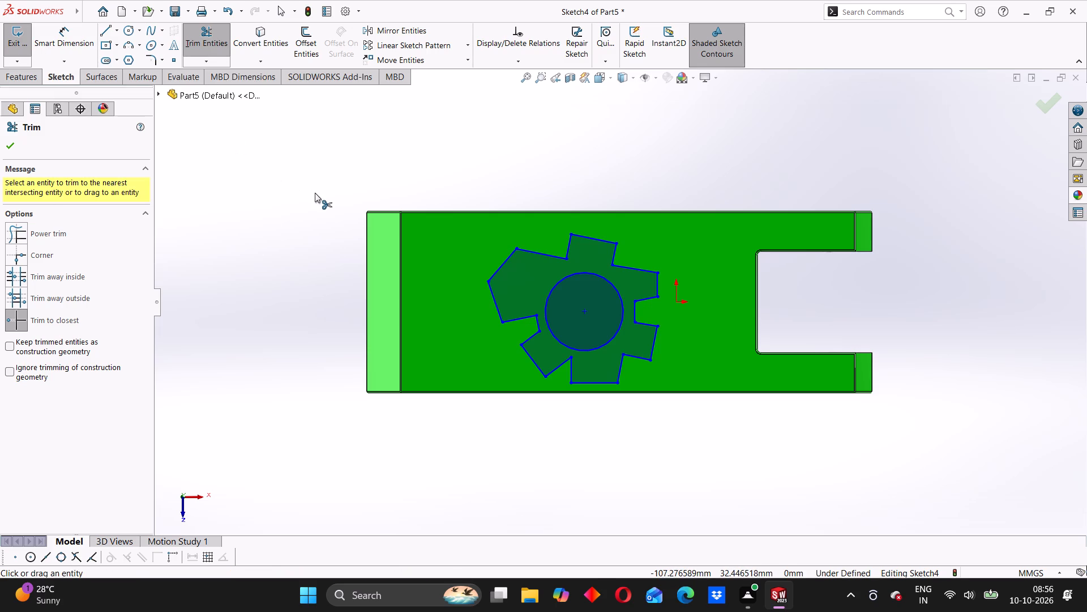
click(206, 40)
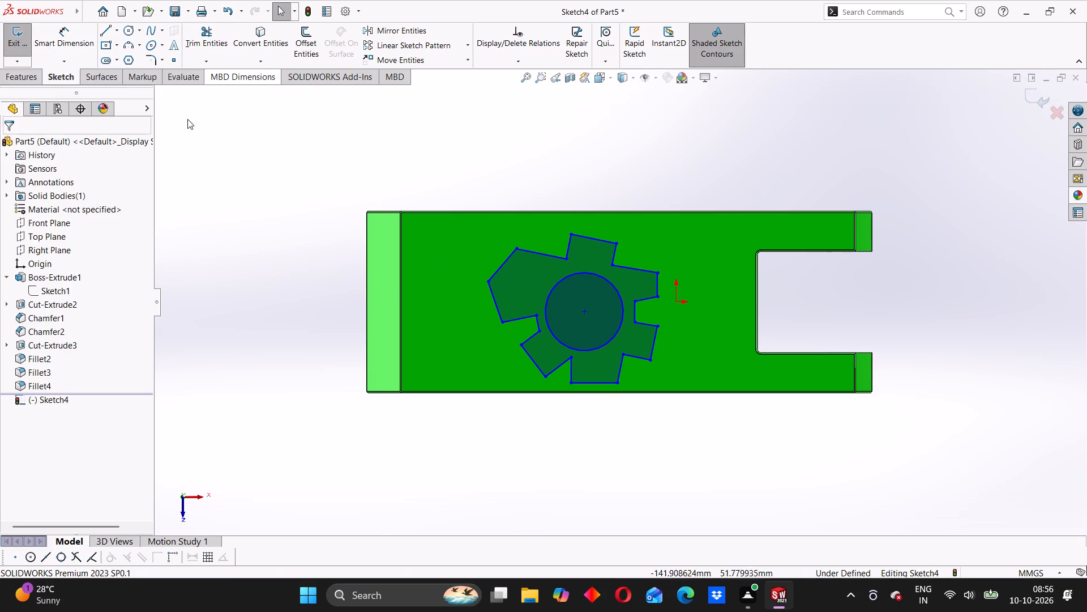
Dimension the circle's diameter, keeping its size as drawn.
click(66, 41)
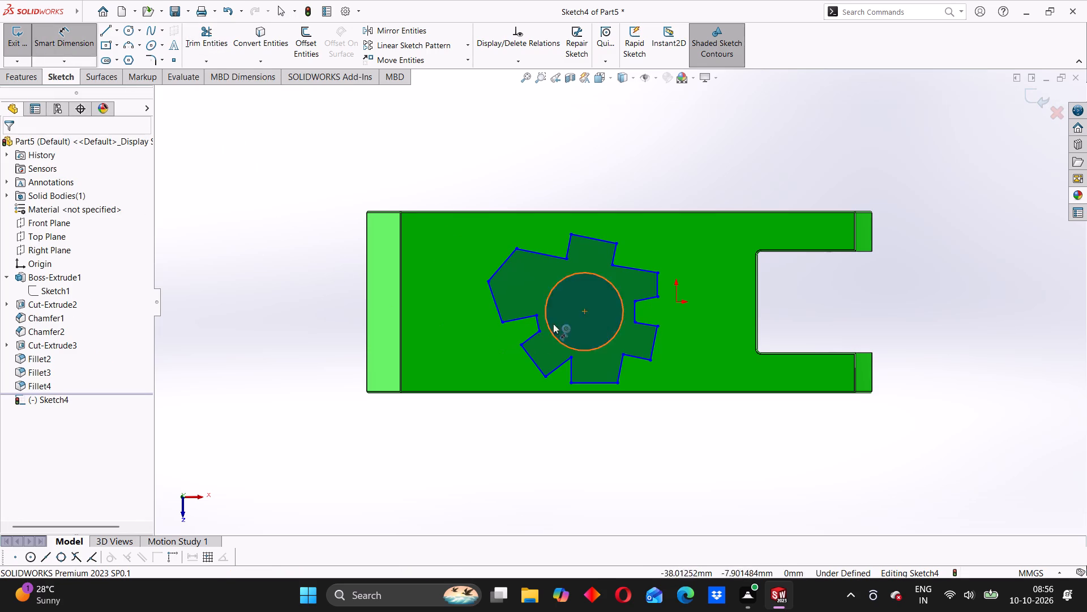
click(555, 291)
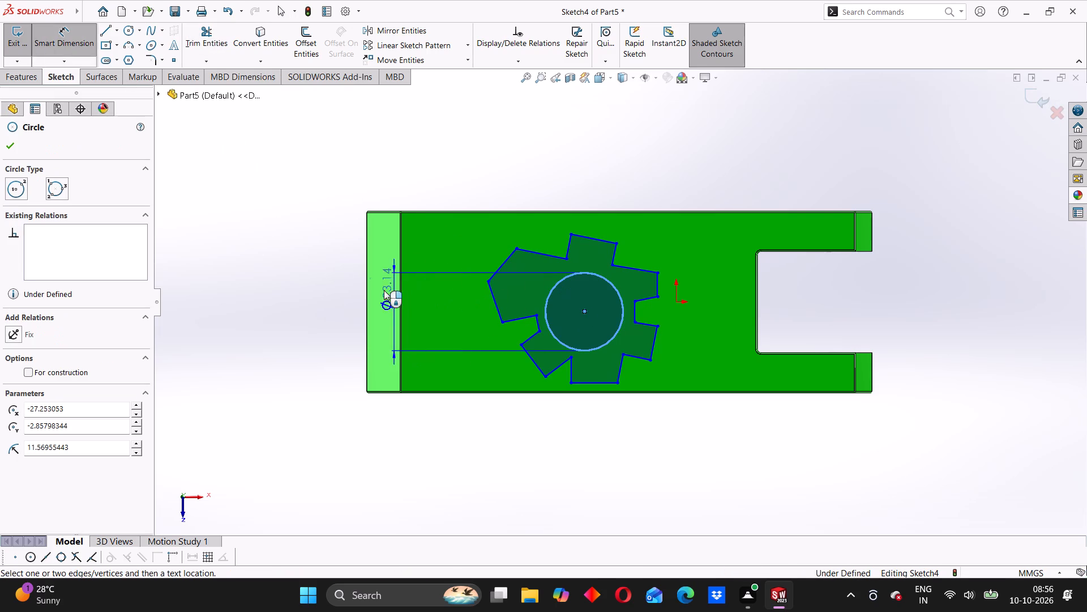
click(359, 287)
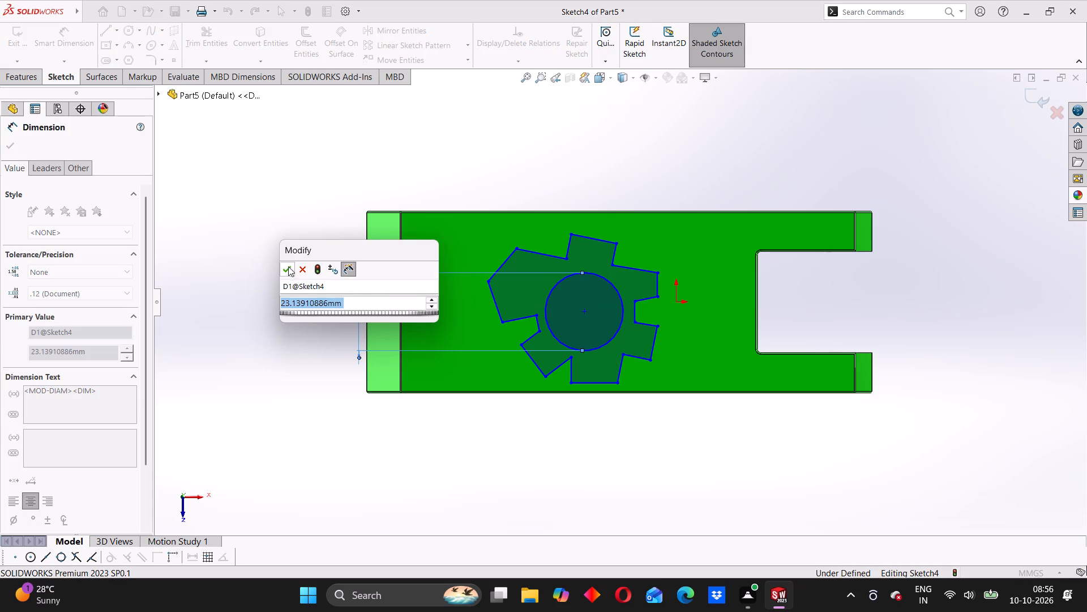
click(281, 269)
click(300, 185)
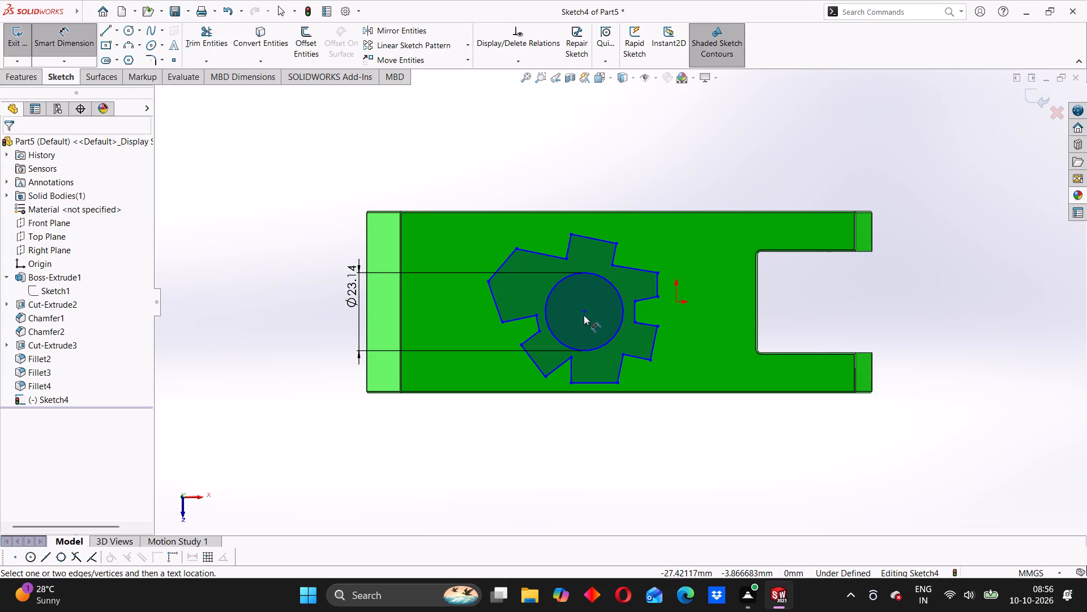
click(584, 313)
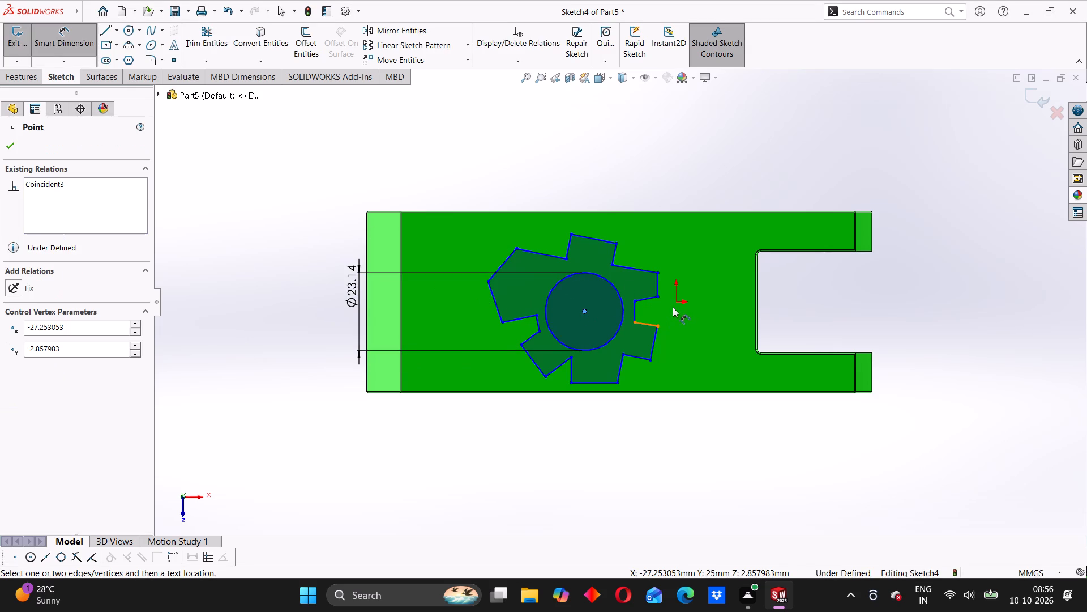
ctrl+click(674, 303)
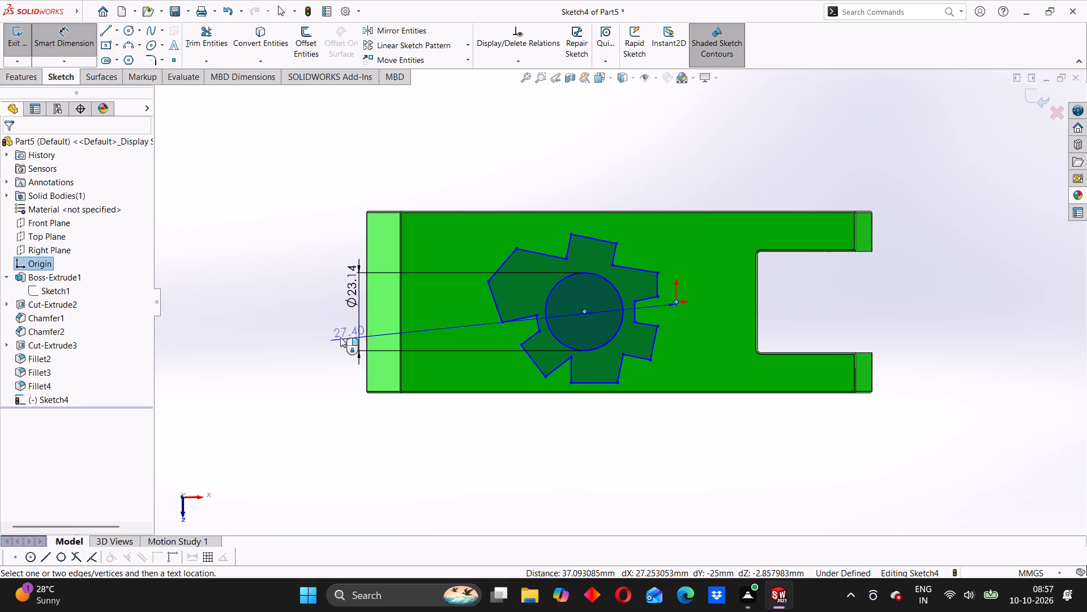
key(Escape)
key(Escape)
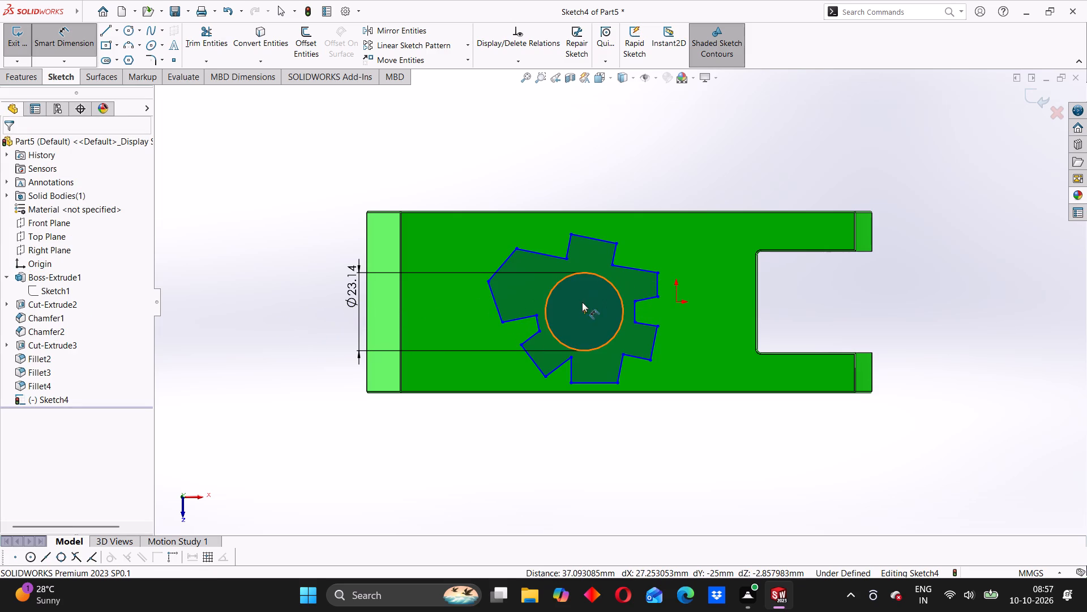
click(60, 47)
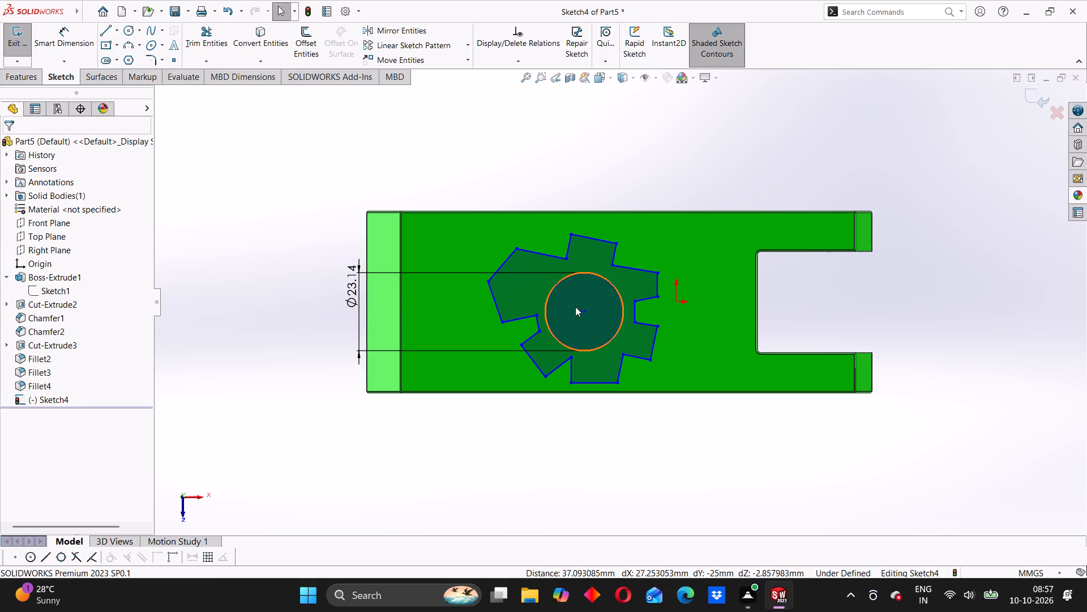
Align the circle's centre with the origin using a Horizontal relation.
click(587, 314)
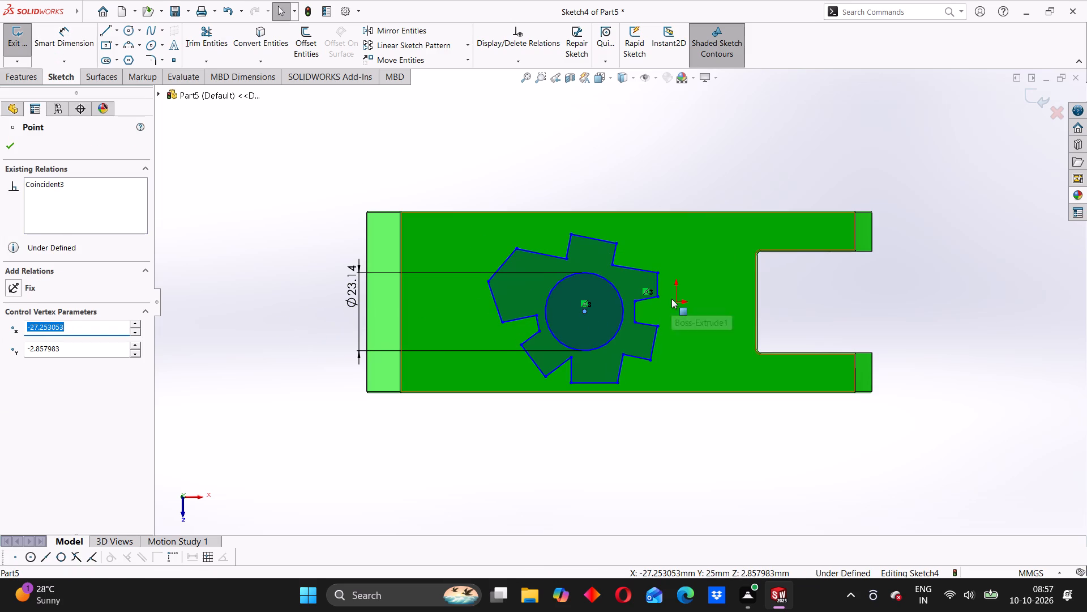
ctrl+click(676, 299)
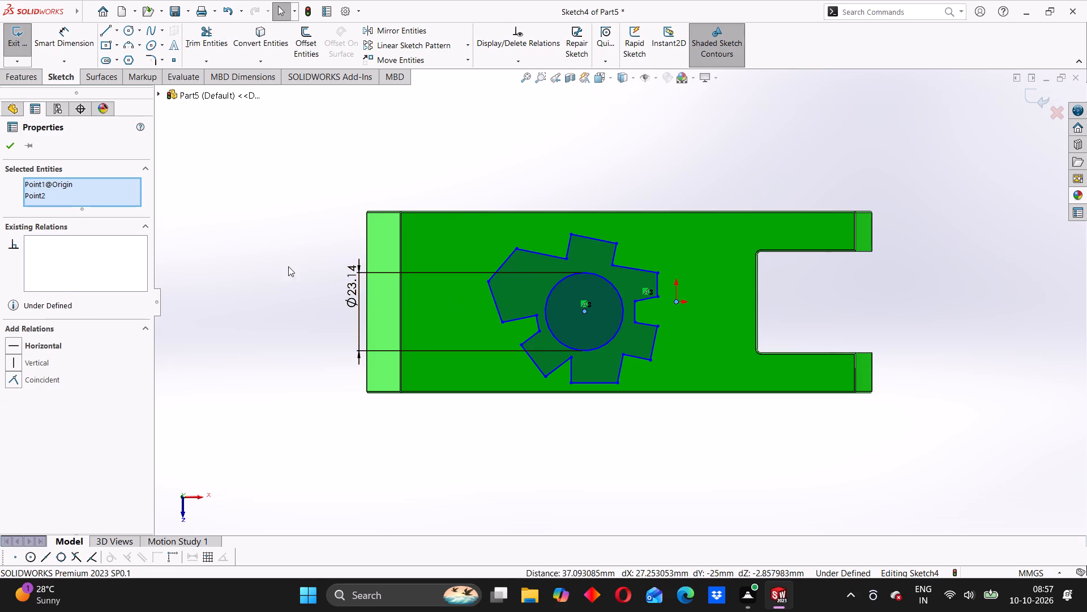
click(12, 348)
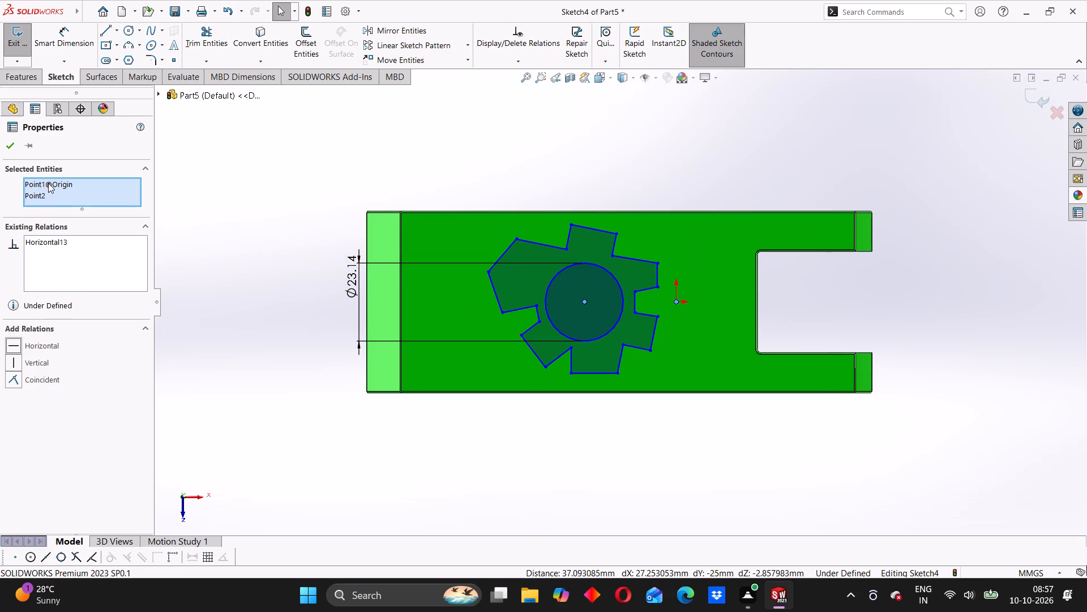
click(8, 144)
click(423, 155)
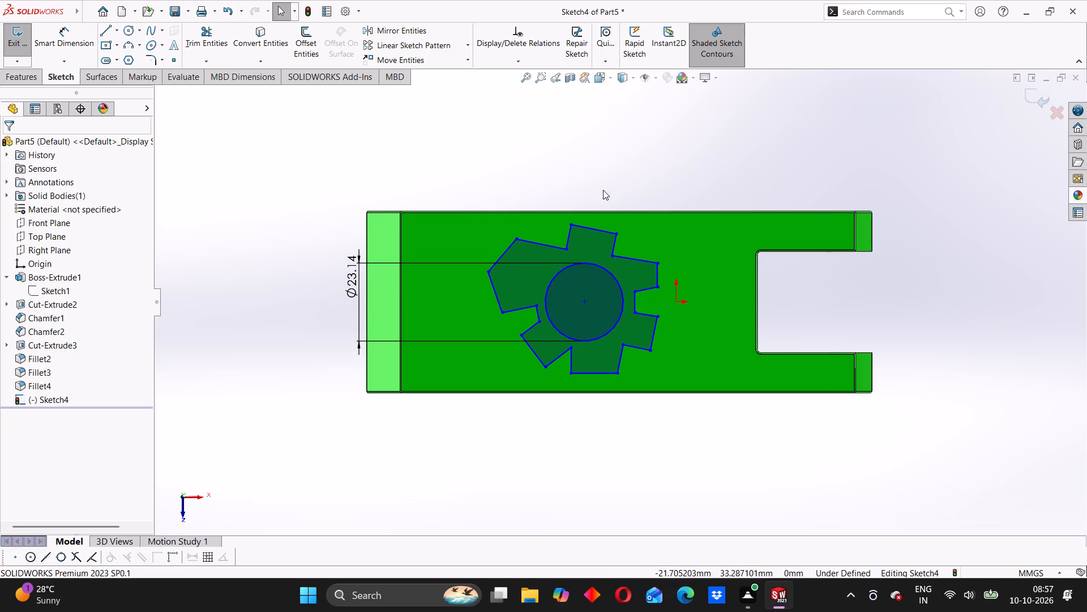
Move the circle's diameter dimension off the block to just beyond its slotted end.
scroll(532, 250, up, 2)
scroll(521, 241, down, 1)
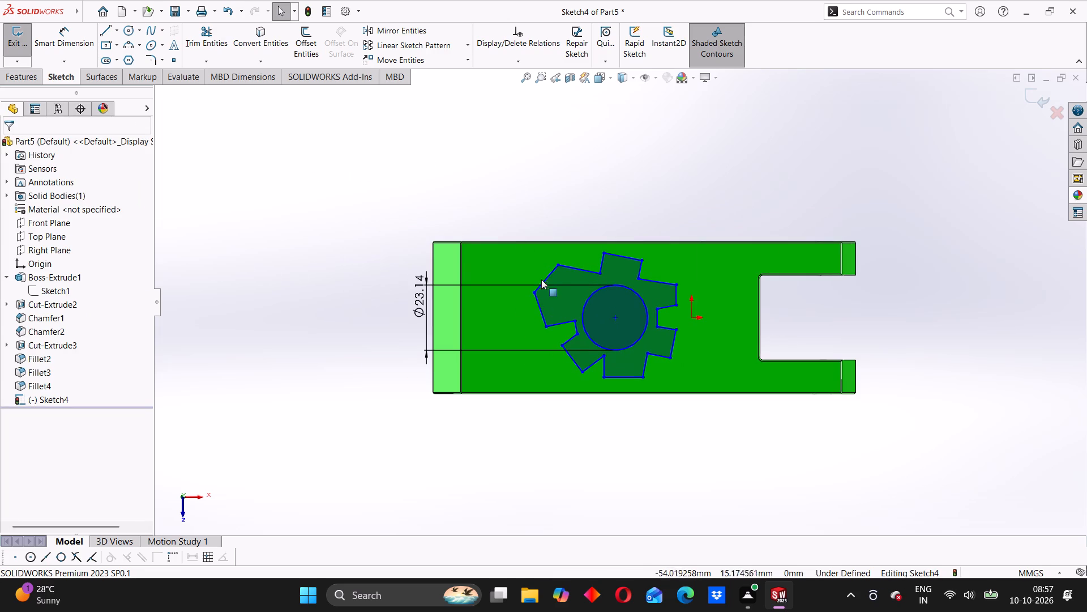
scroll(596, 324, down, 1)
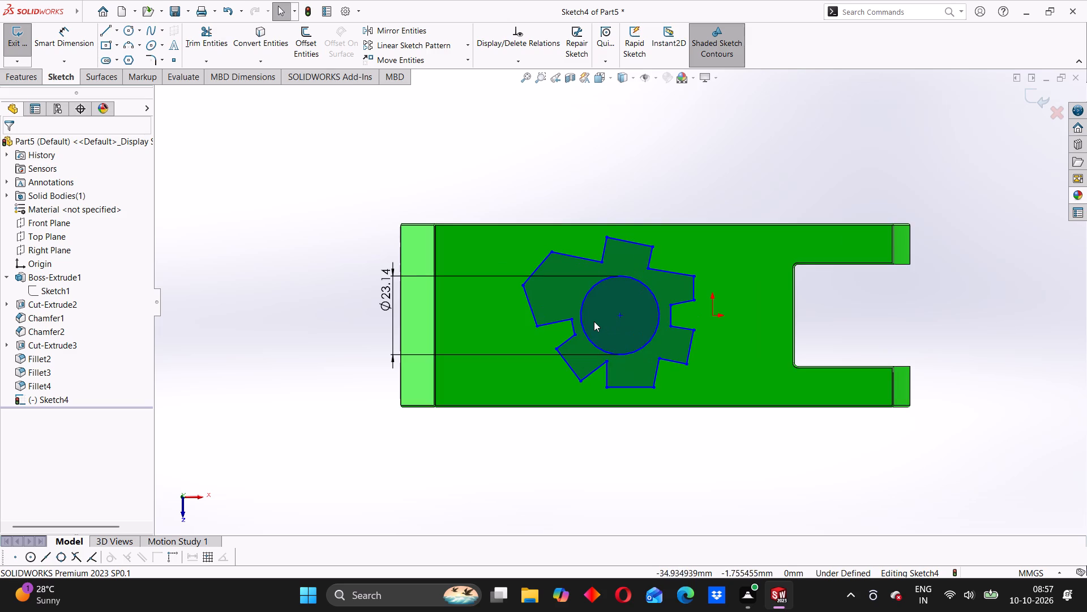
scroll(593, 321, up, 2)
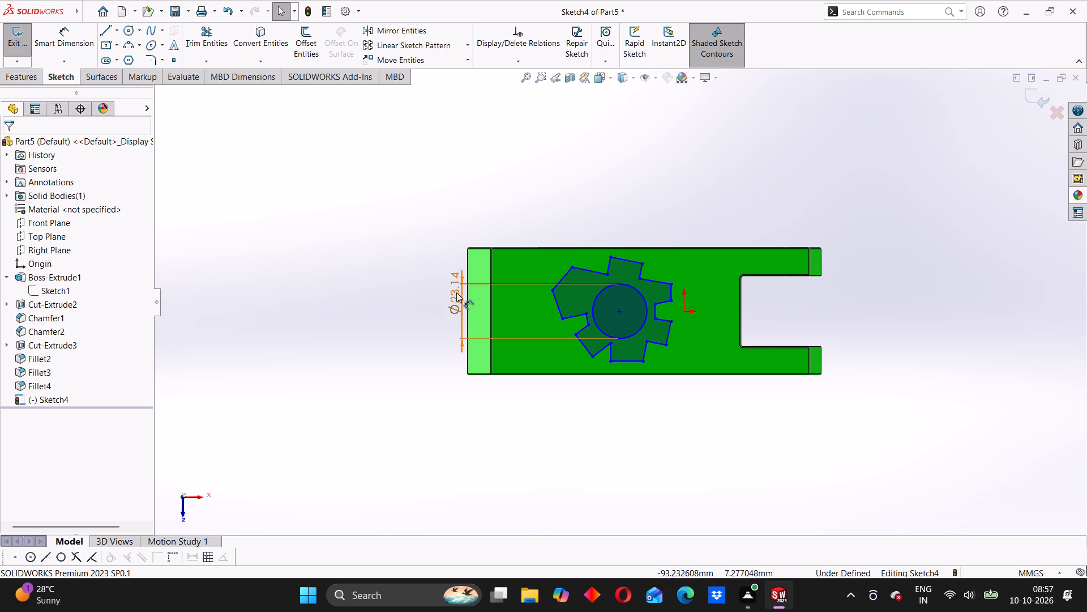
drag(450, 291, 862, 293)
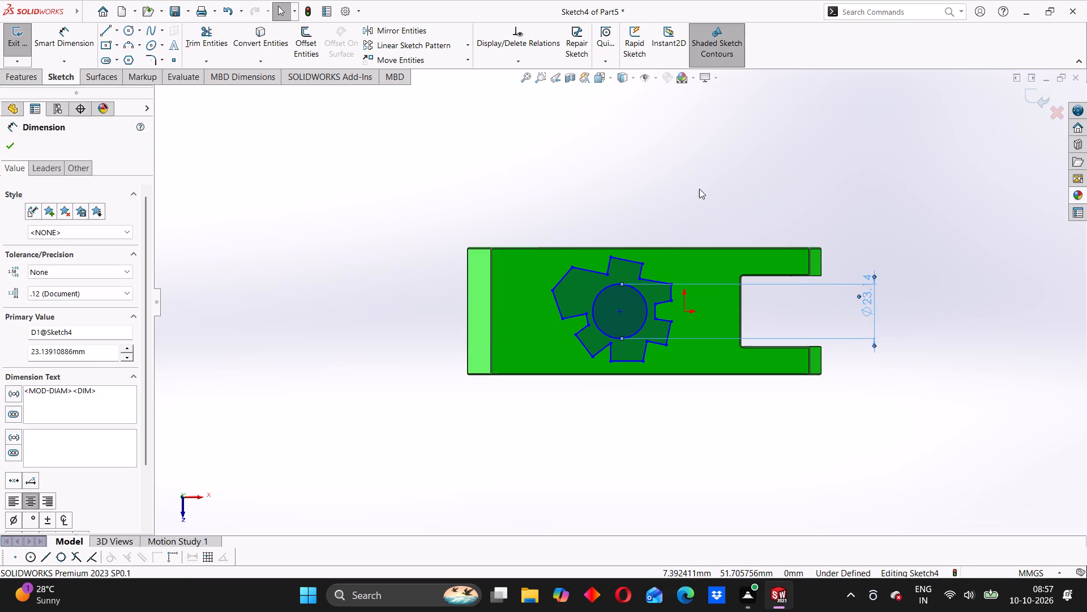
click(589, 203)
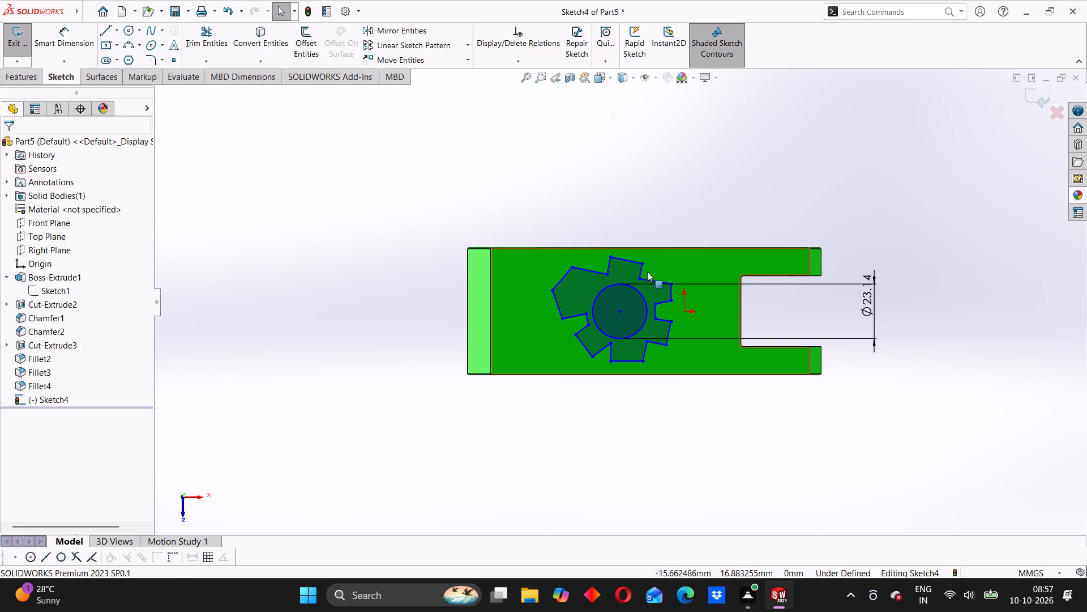
Delete the circle's diameter dimension together with the circle and the whole gear-like outline from the sketch.
scroll(626, 311, down, 2)
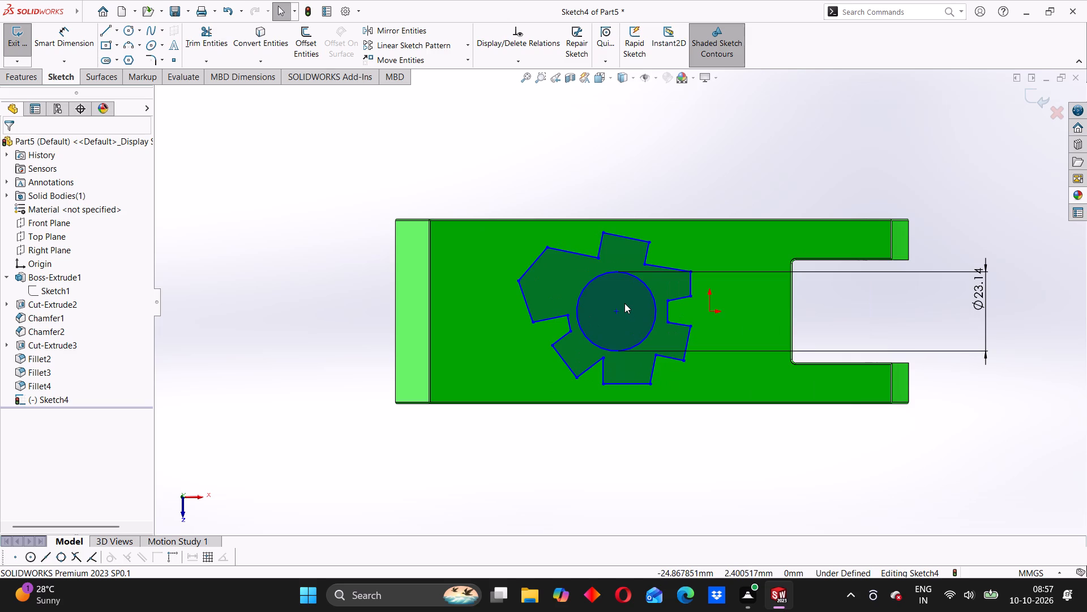
scroll(614, 284, up, 2)
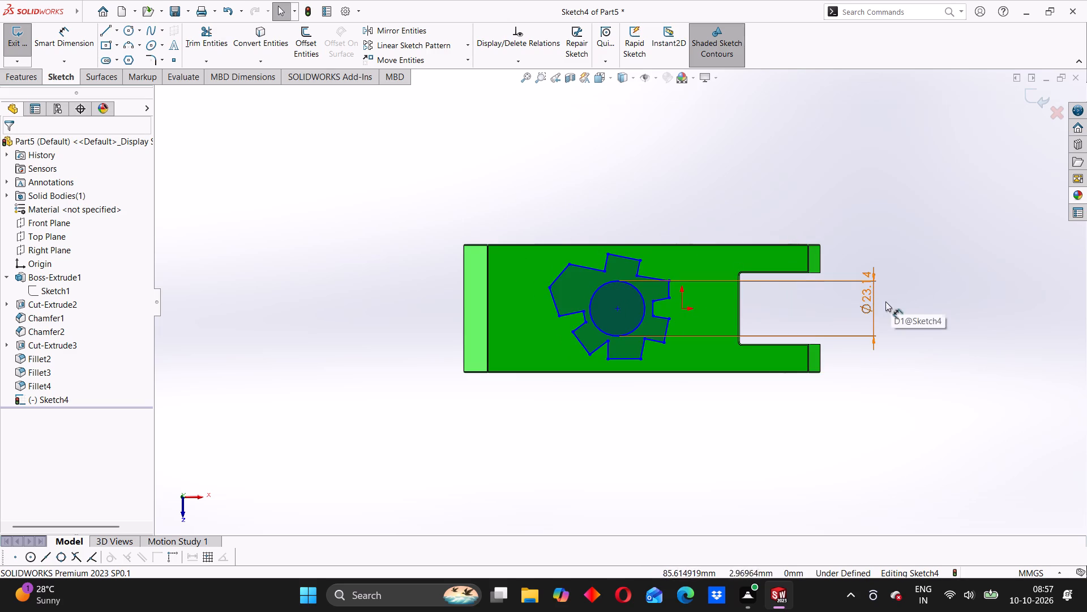
click(865, 299)
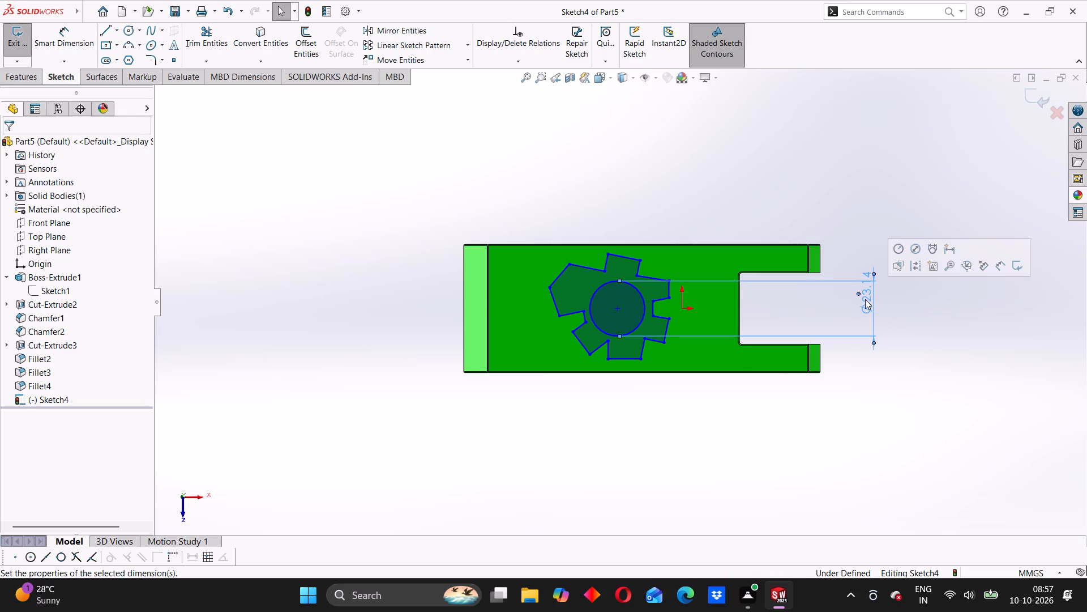
key(Delete)
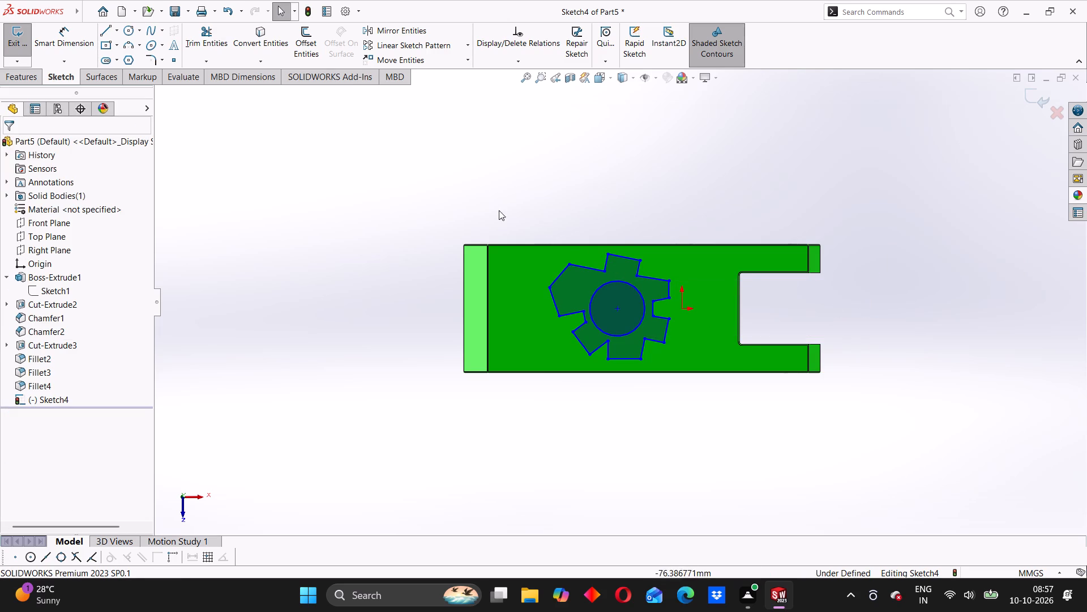
drag(506, 223, 722, 382)
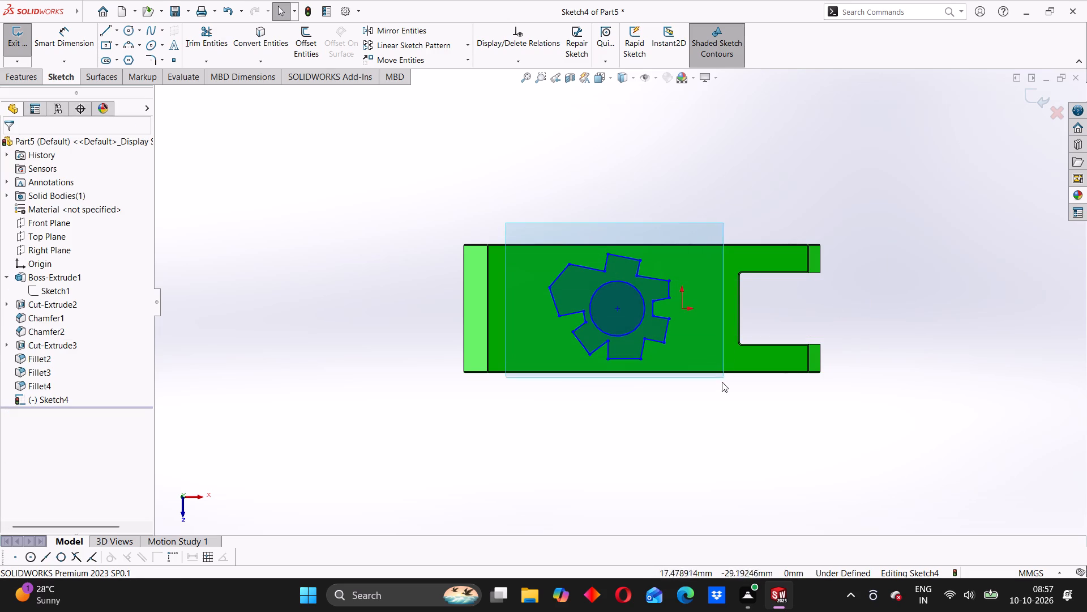
drag(722, 382, 717, 392)
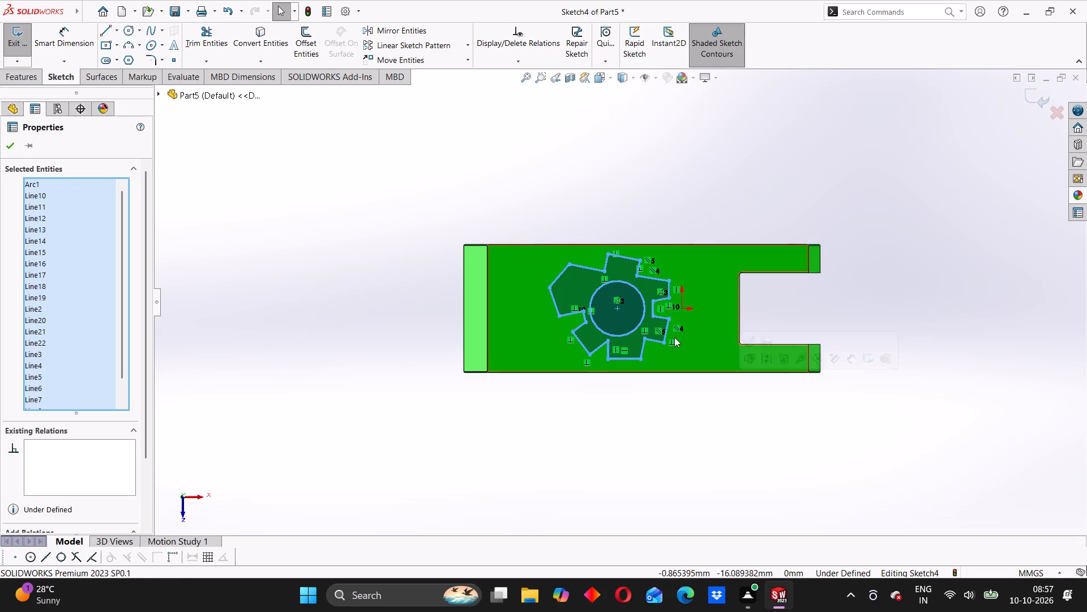
key(Delete)
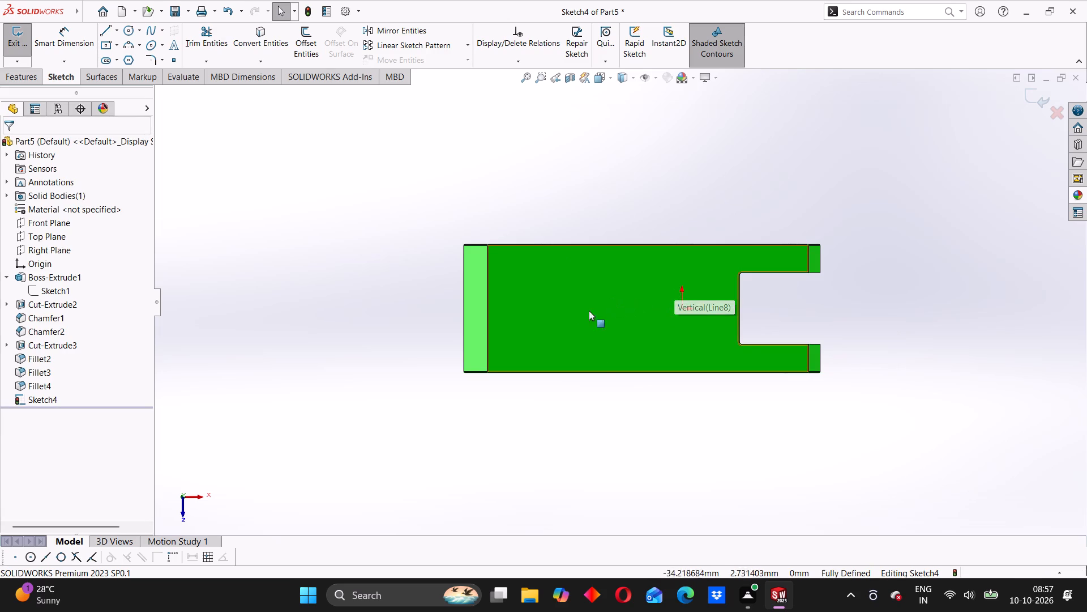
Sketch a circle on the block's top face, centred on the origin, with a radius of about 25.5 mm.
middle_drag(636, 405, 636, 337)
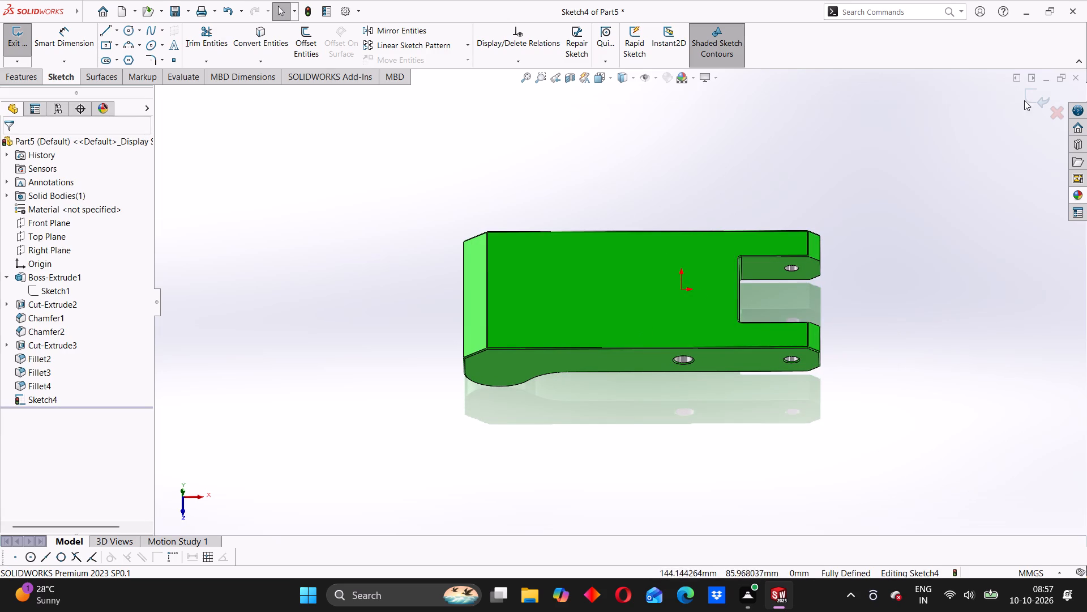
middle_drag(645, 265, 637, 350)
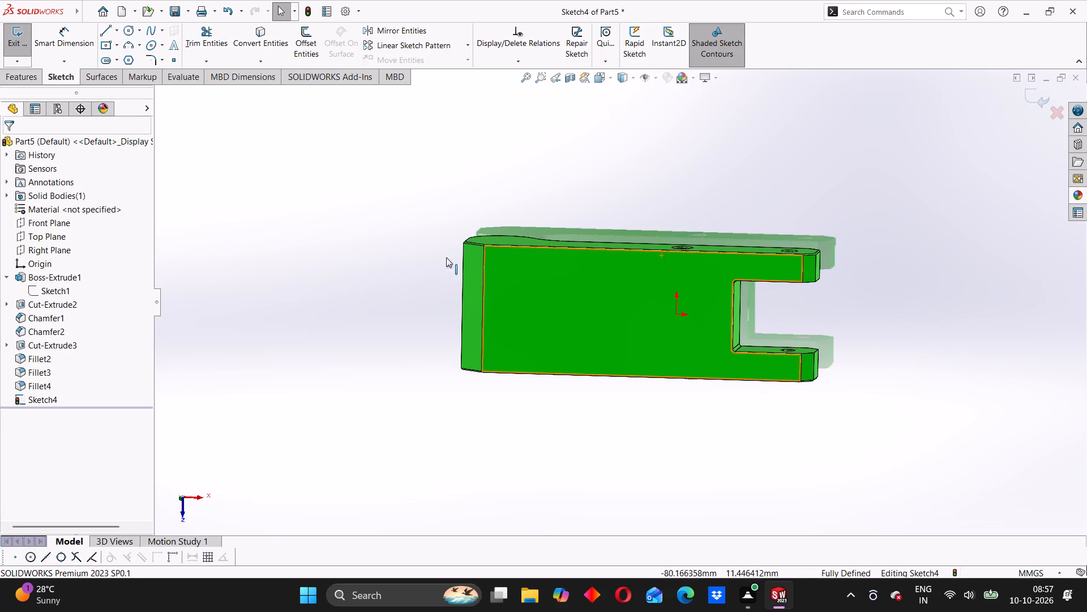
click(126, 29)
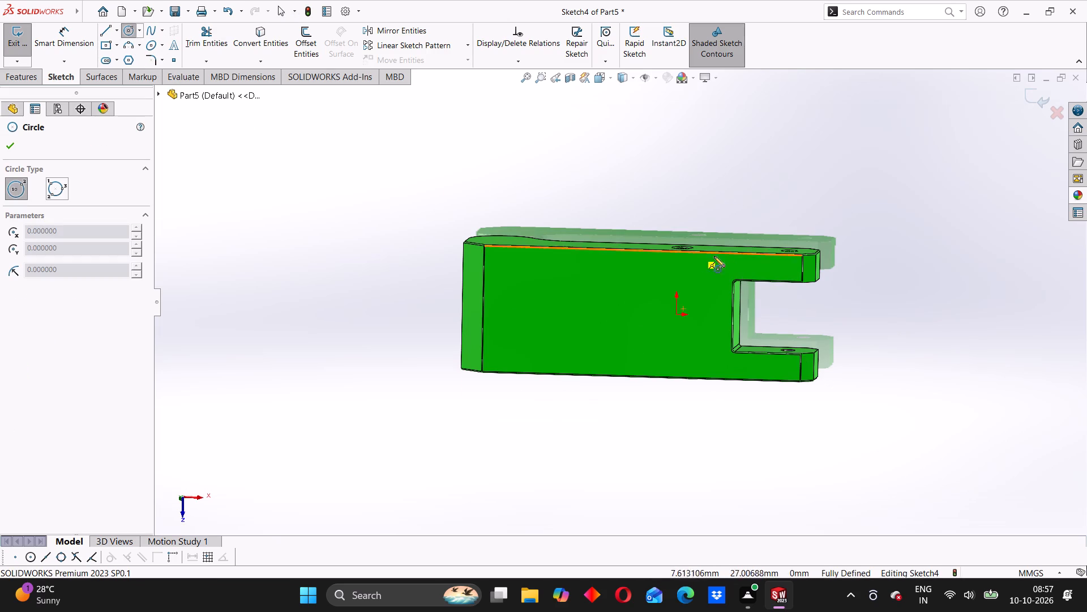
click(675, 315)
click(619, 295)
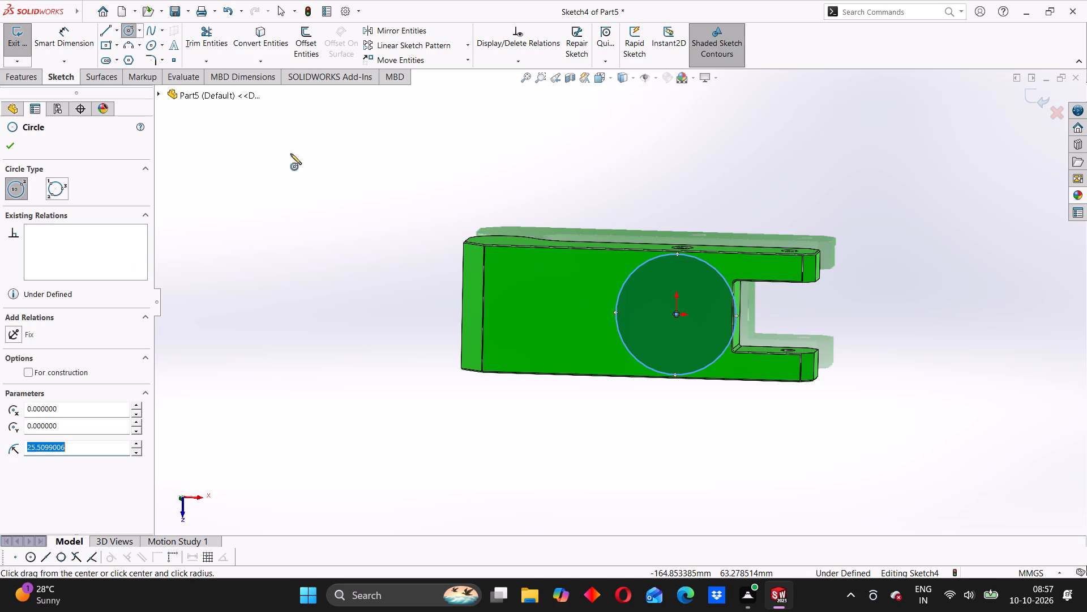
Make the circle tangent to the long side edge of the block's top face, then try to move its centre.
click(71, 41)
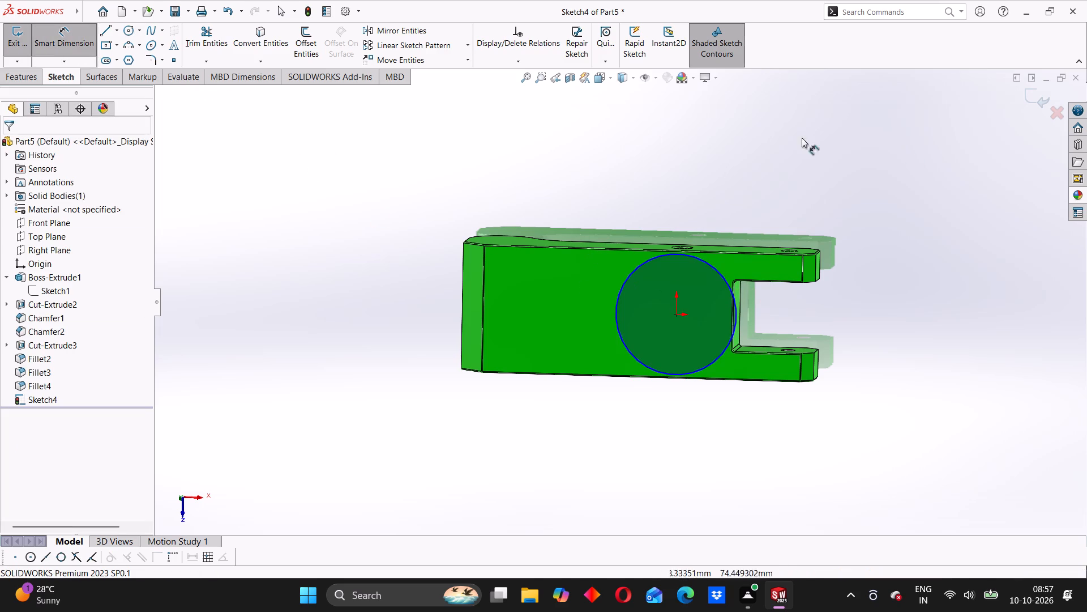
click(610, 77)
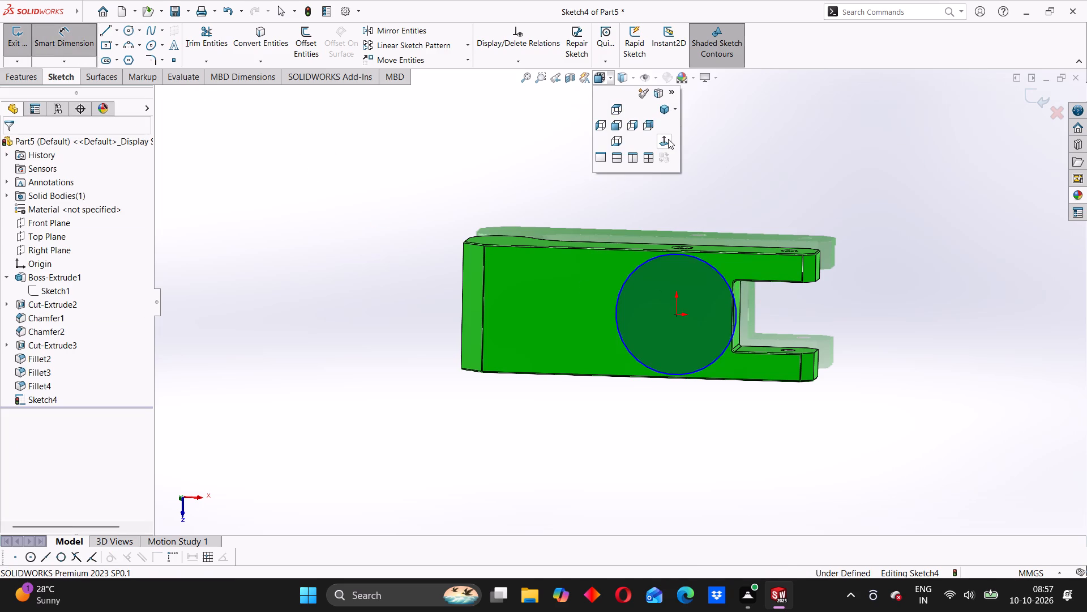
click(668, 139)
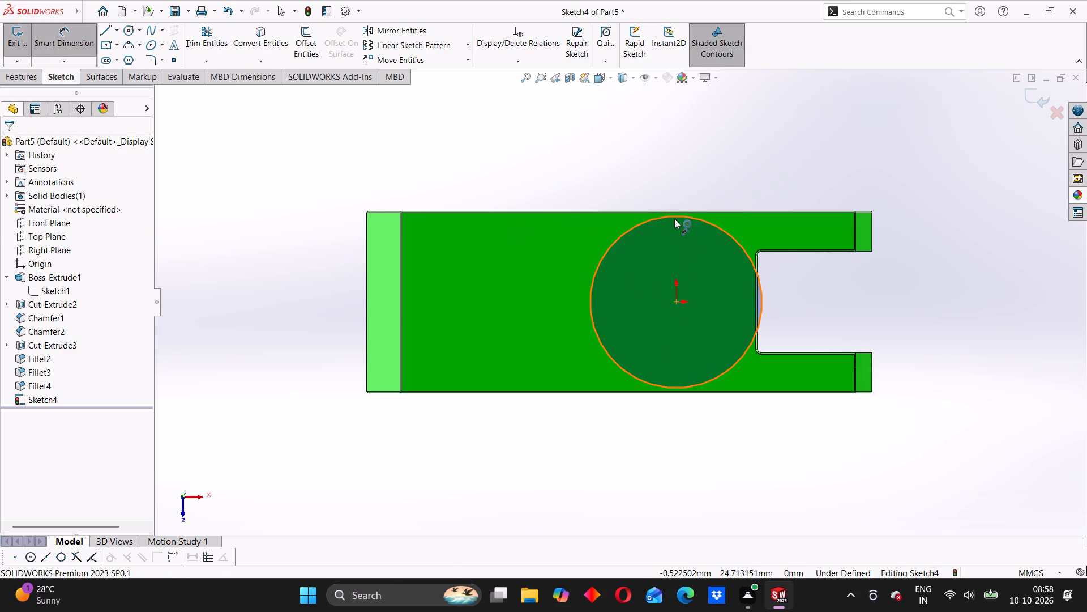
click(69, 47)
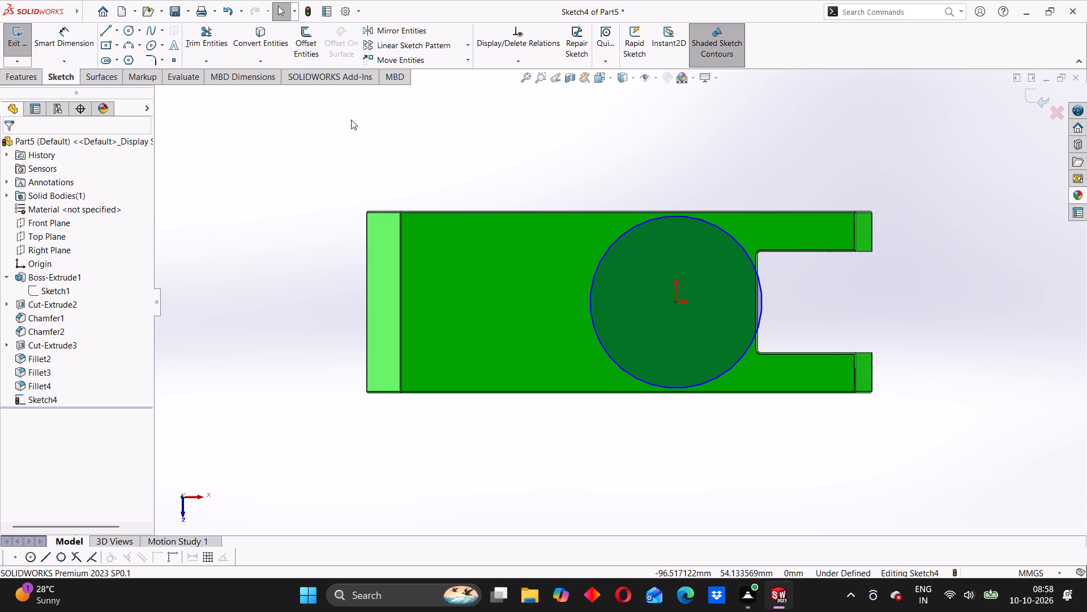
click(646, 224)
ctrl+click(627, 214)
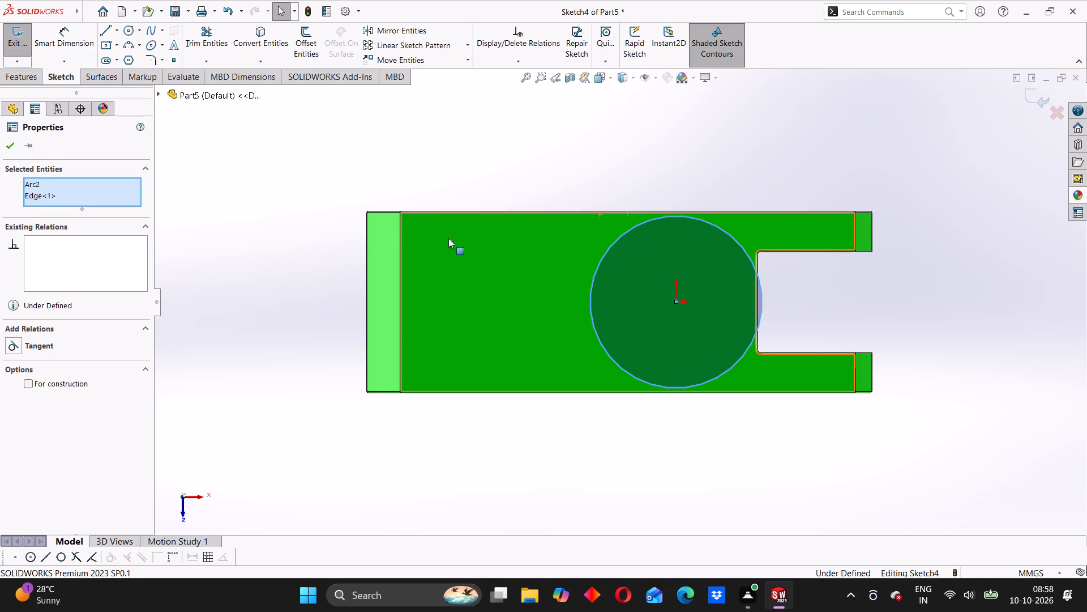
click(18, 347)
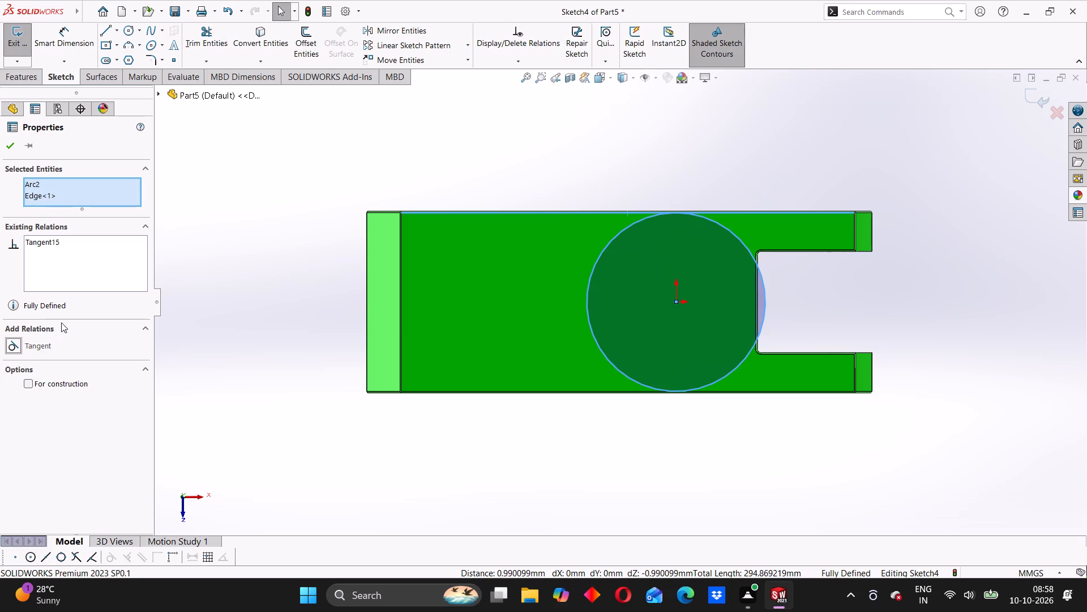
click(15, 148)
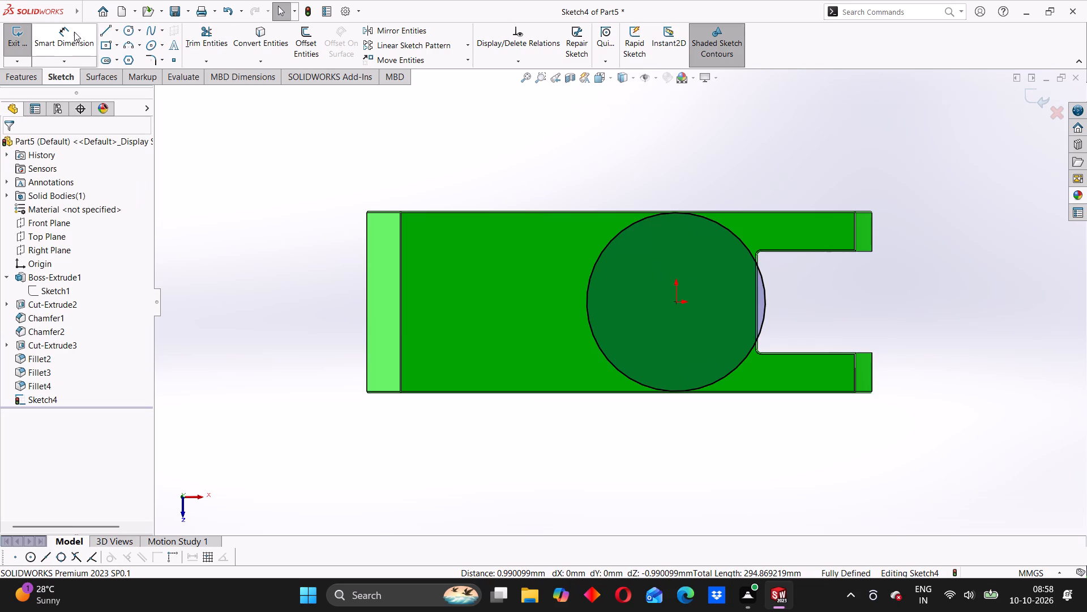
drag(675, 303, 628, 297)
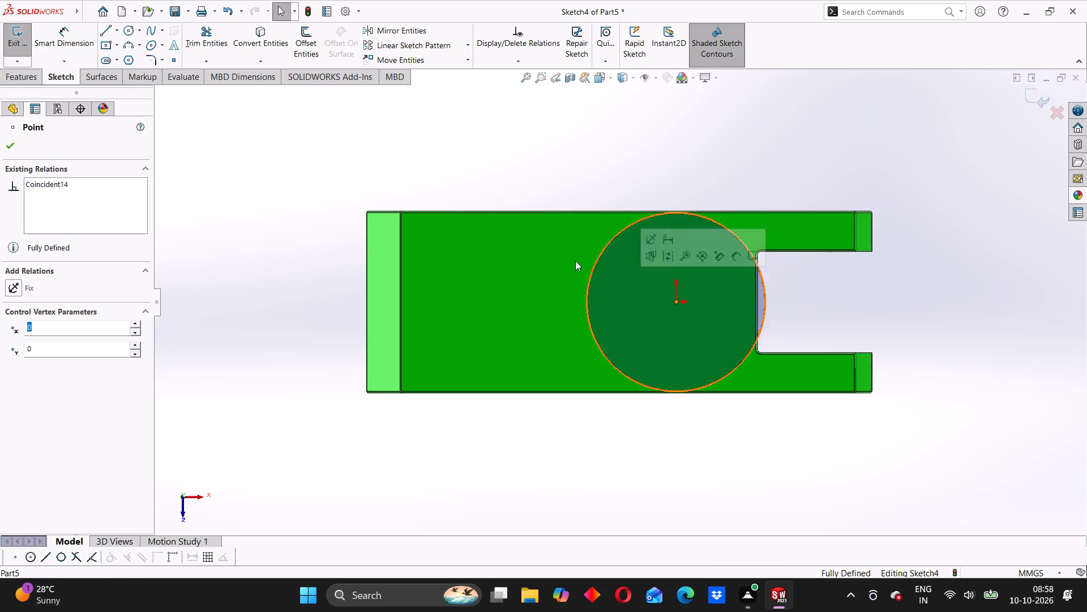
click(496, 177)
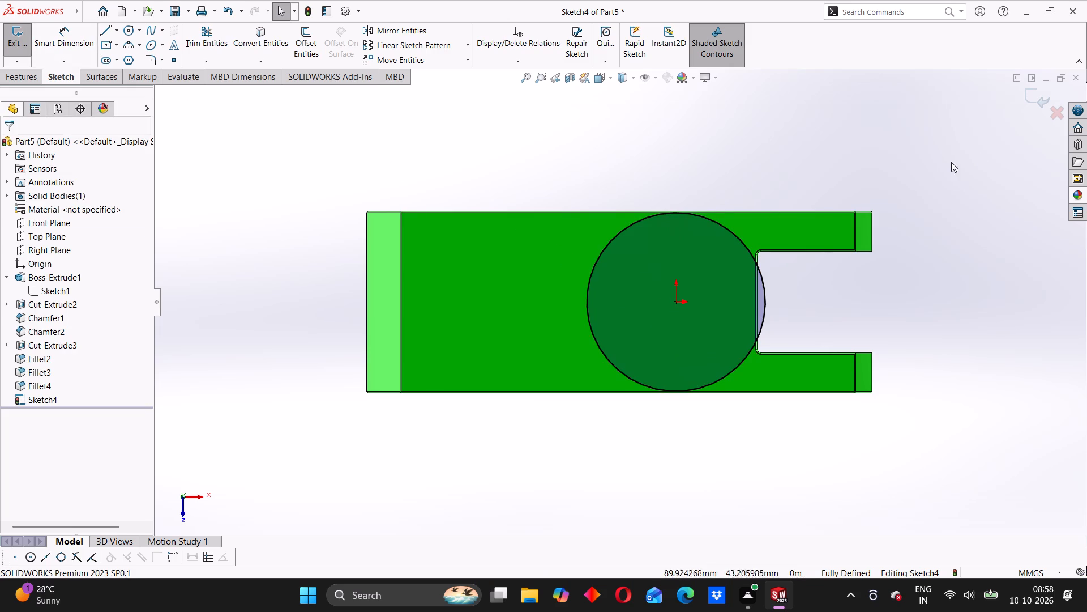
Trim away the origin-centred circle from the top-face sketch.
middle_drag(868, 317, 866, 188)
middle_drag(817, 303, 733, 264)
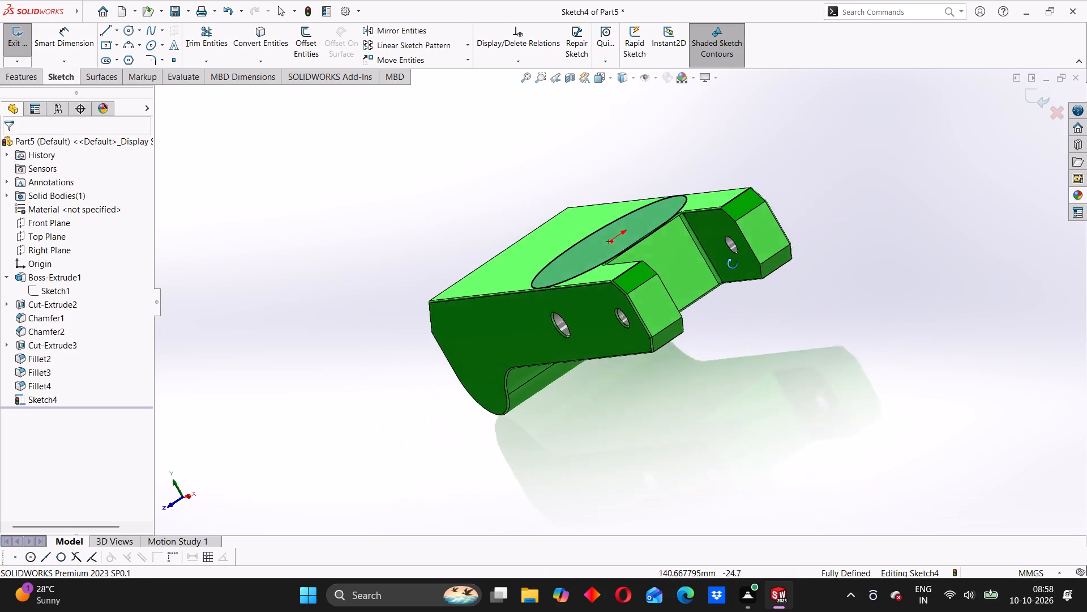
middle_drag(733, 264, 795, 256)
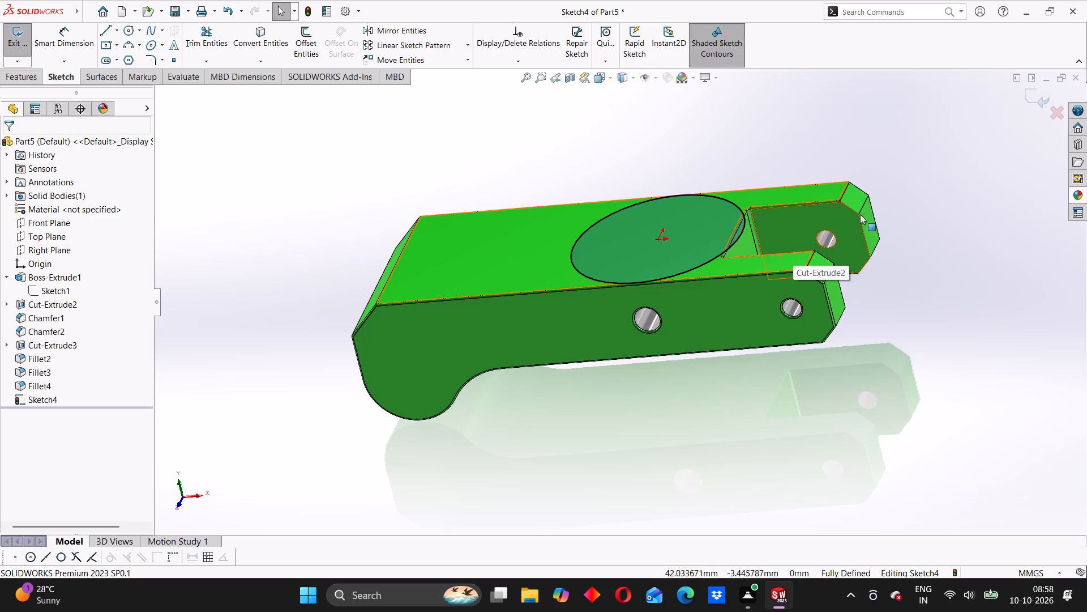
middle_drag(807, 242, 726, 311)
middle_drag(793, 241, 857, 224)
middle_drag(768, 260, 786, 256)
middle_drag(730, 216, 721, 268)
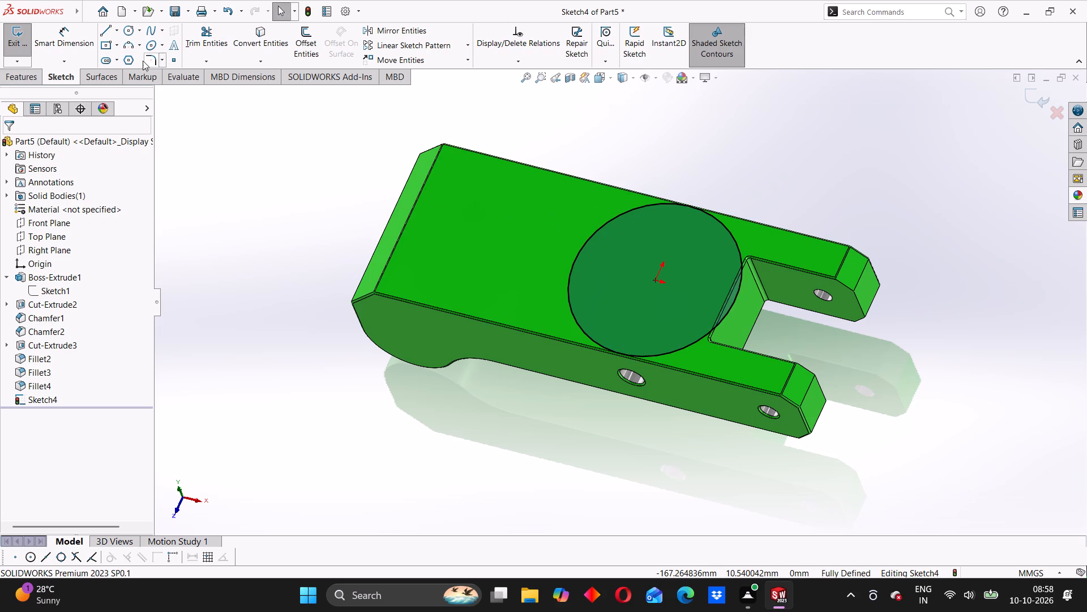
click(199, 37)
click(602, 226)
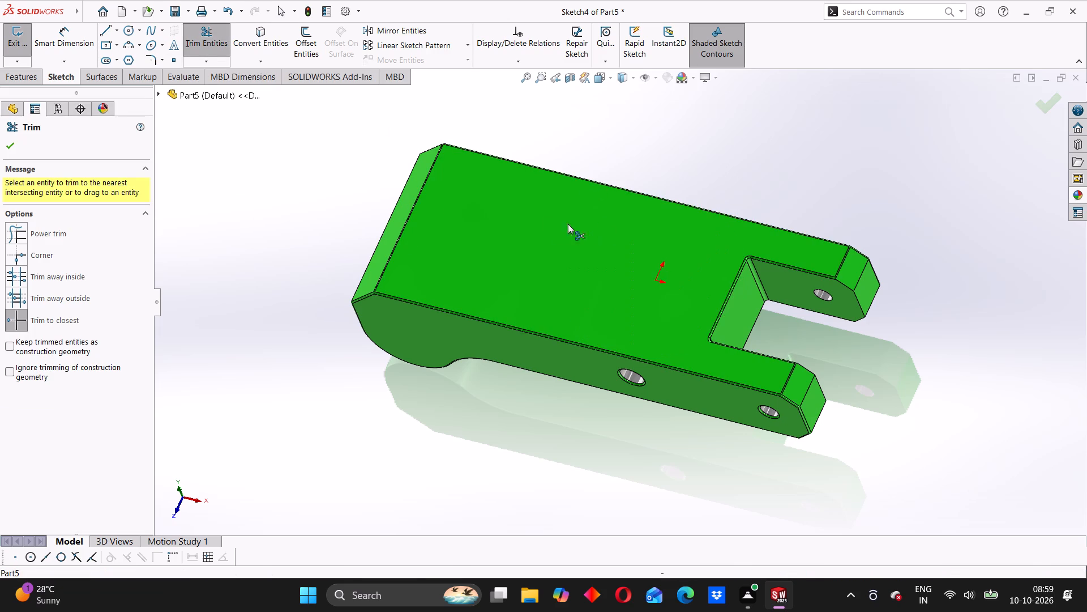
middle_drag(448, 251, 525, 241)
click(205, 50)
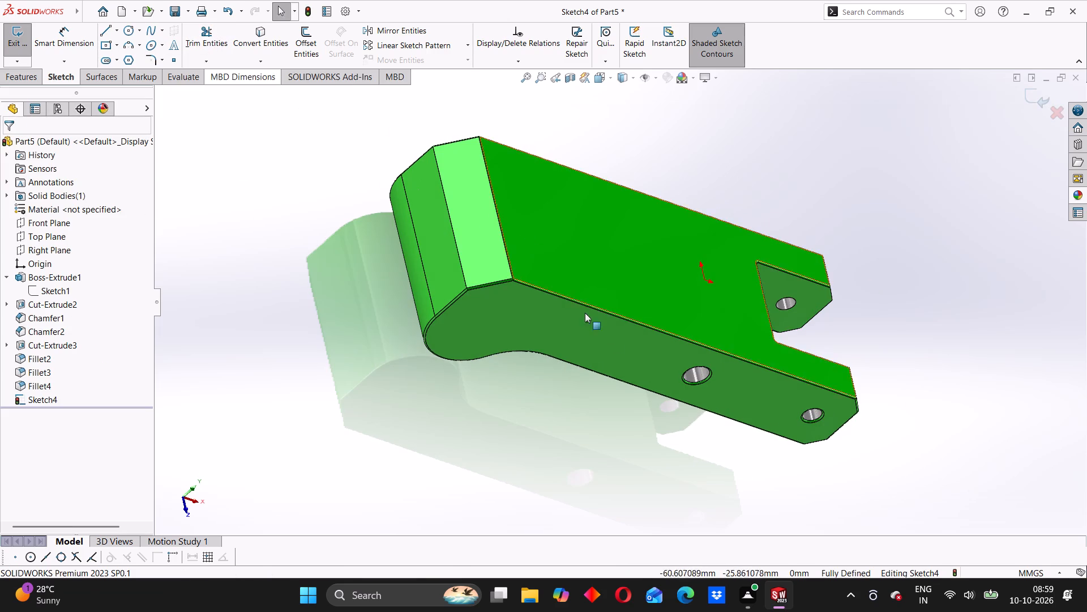
Exit the empty sketch on the block's top face.
middle_drag(603, 331, 510, 253)
click(1031, 96)
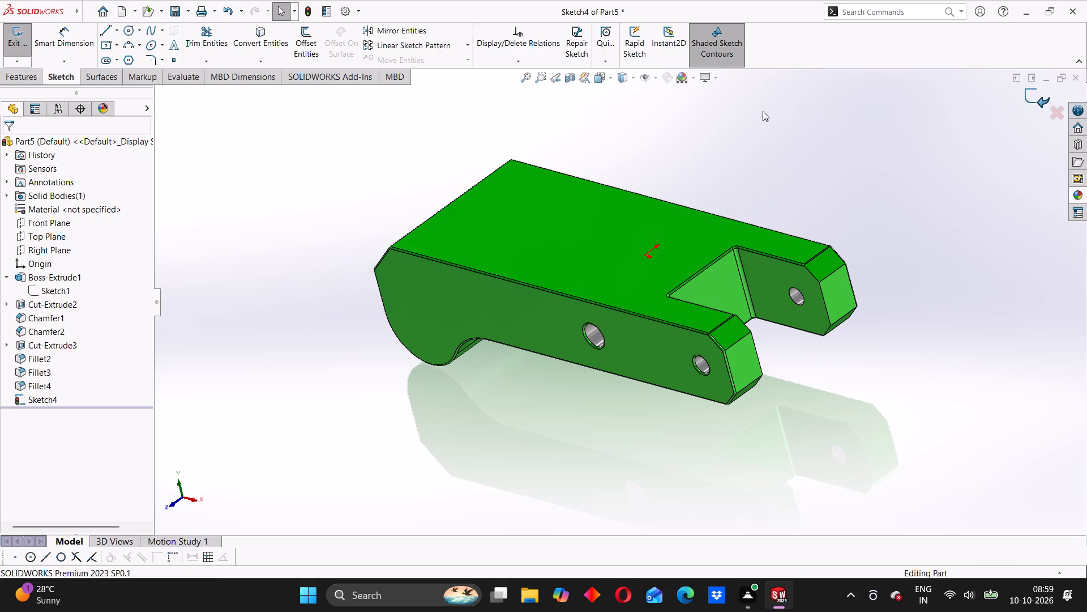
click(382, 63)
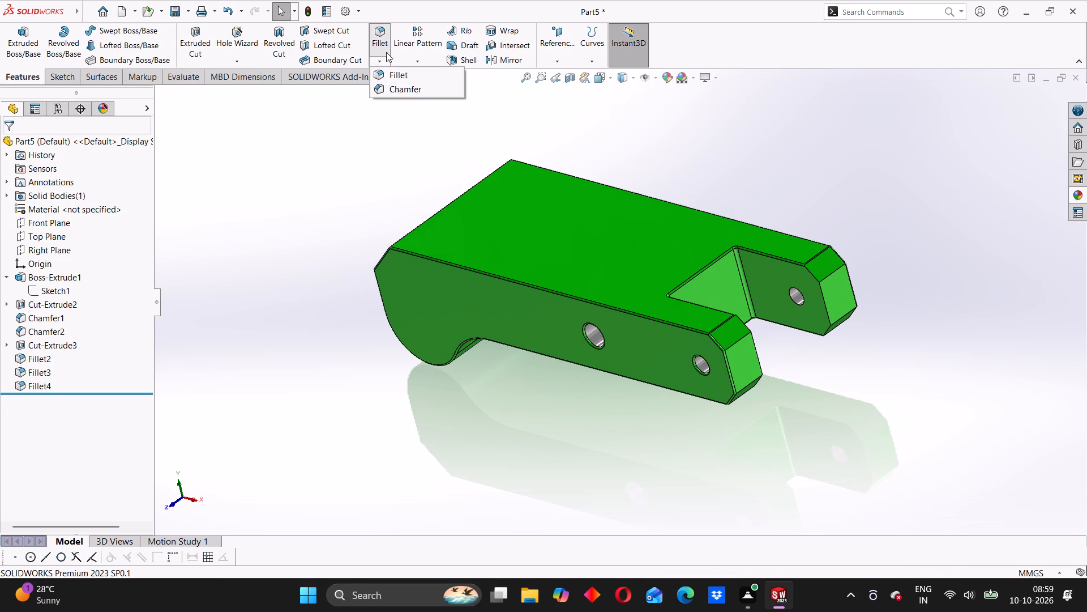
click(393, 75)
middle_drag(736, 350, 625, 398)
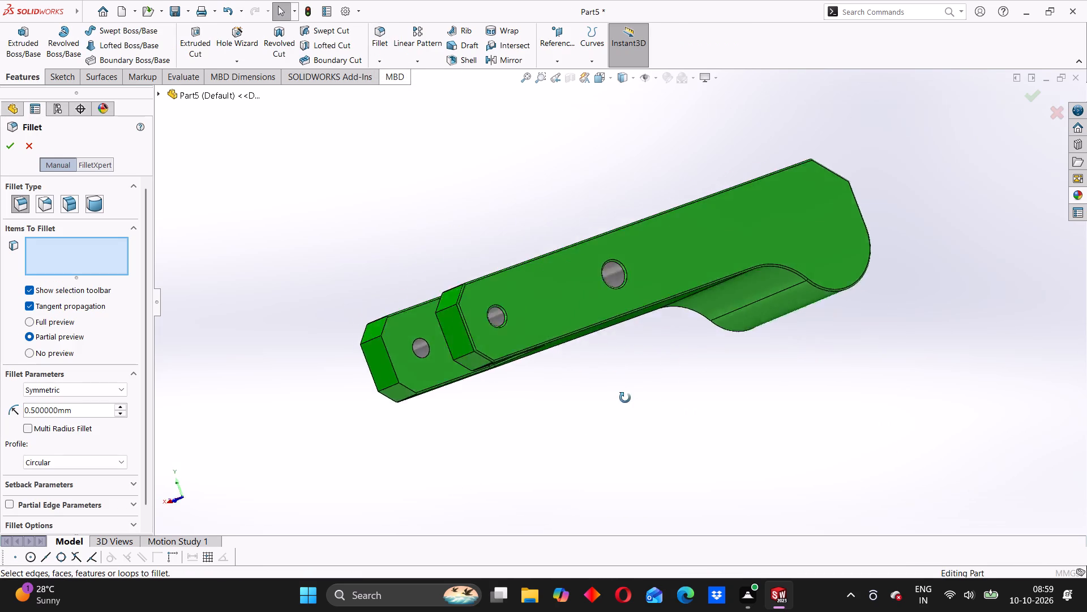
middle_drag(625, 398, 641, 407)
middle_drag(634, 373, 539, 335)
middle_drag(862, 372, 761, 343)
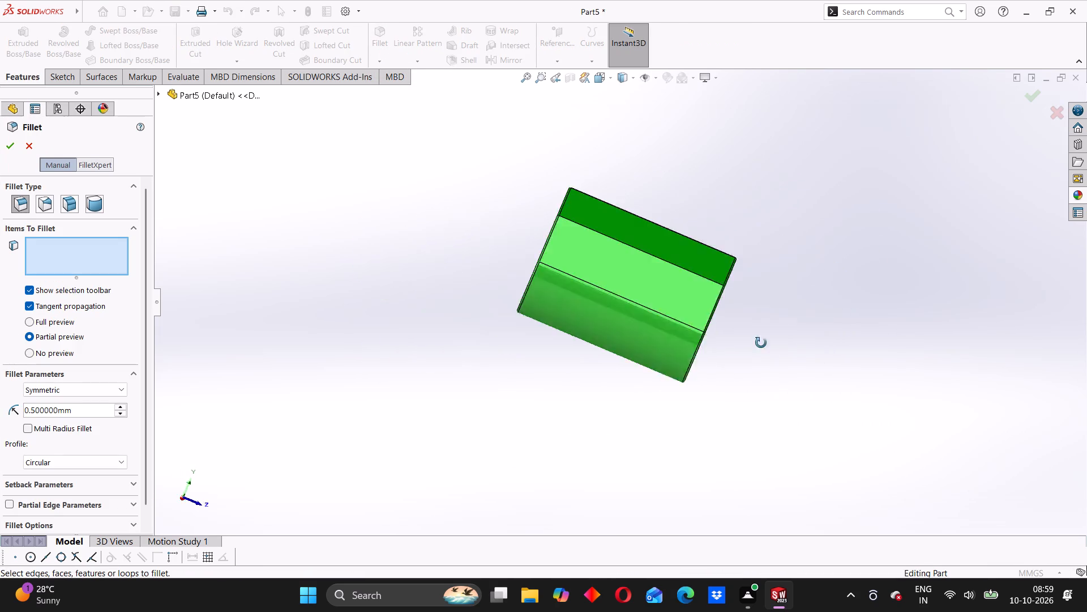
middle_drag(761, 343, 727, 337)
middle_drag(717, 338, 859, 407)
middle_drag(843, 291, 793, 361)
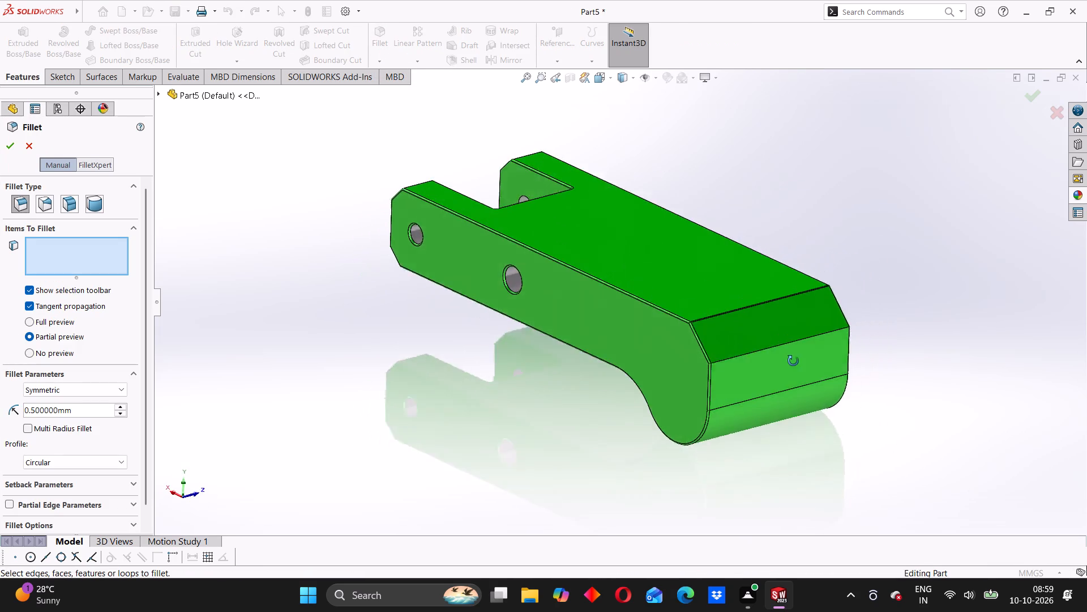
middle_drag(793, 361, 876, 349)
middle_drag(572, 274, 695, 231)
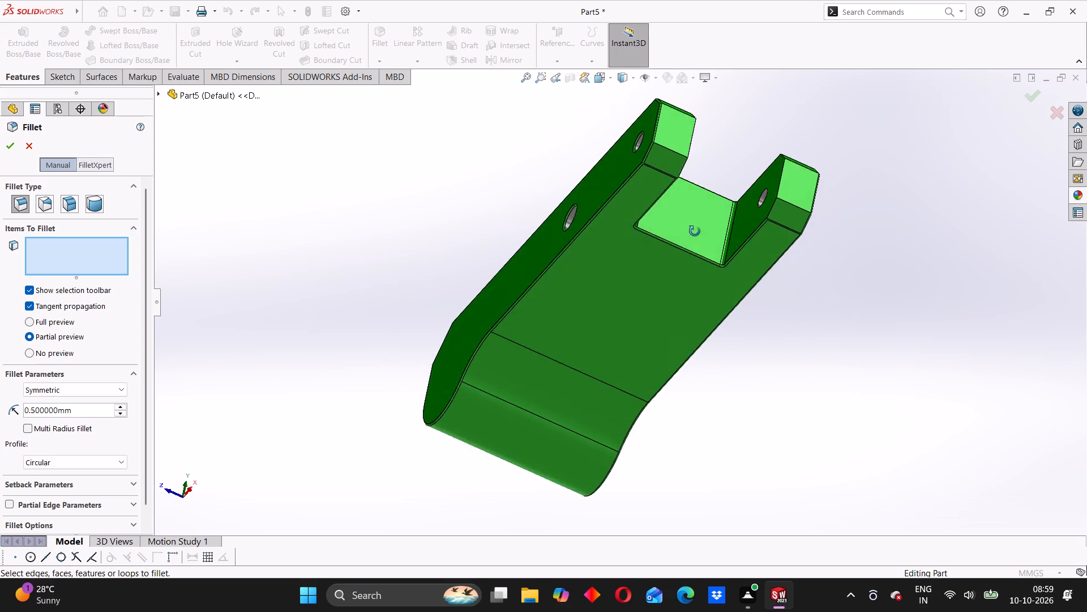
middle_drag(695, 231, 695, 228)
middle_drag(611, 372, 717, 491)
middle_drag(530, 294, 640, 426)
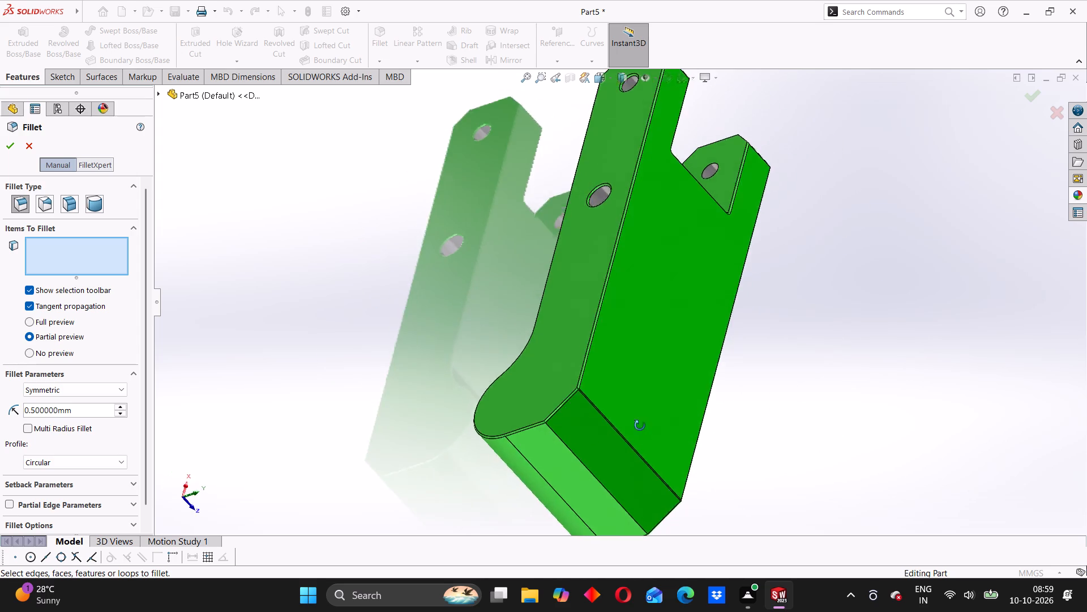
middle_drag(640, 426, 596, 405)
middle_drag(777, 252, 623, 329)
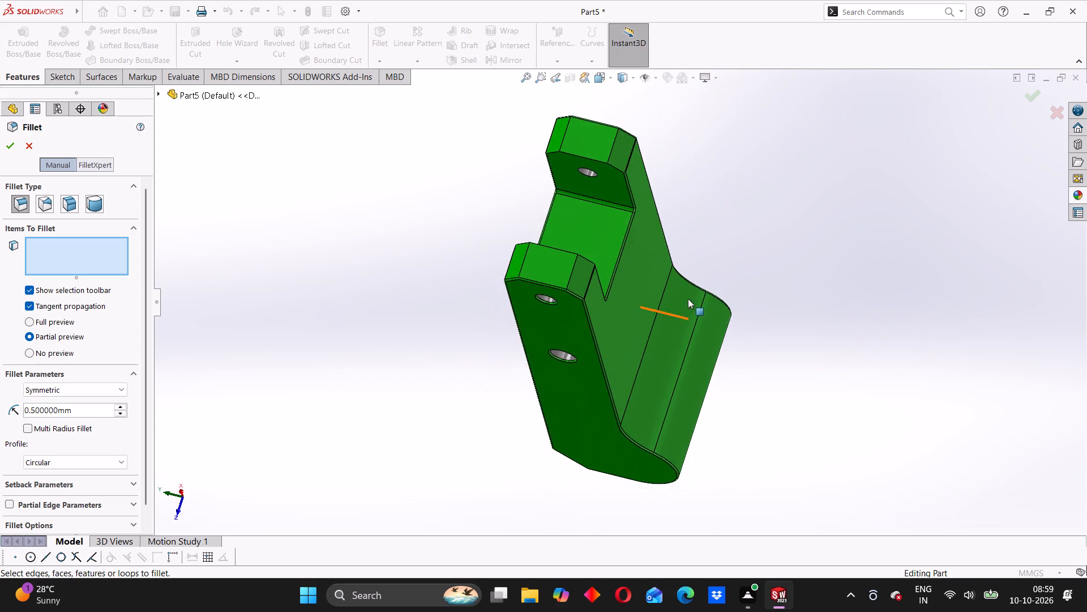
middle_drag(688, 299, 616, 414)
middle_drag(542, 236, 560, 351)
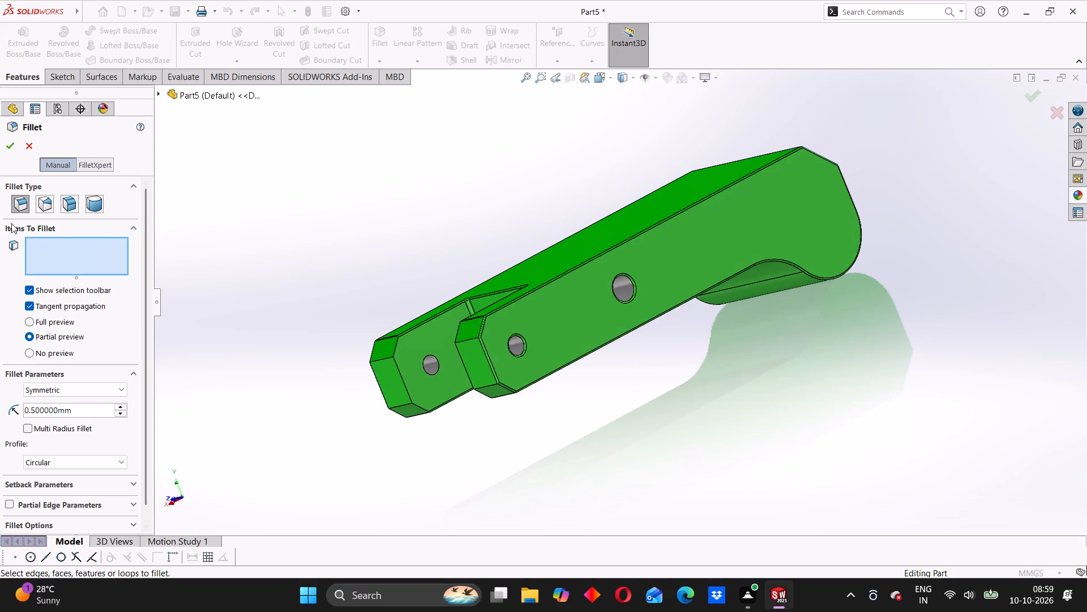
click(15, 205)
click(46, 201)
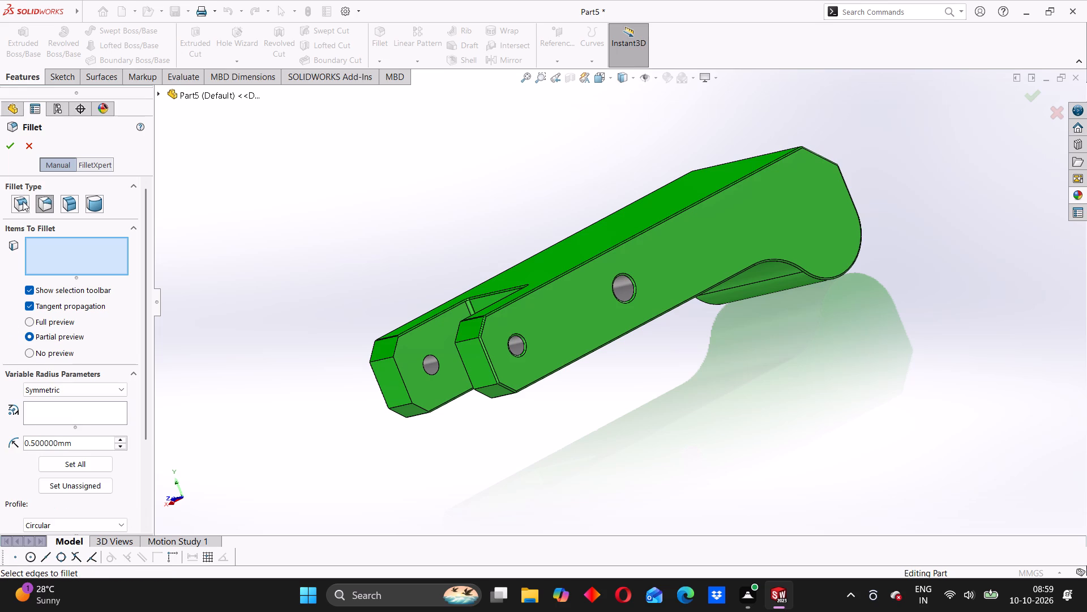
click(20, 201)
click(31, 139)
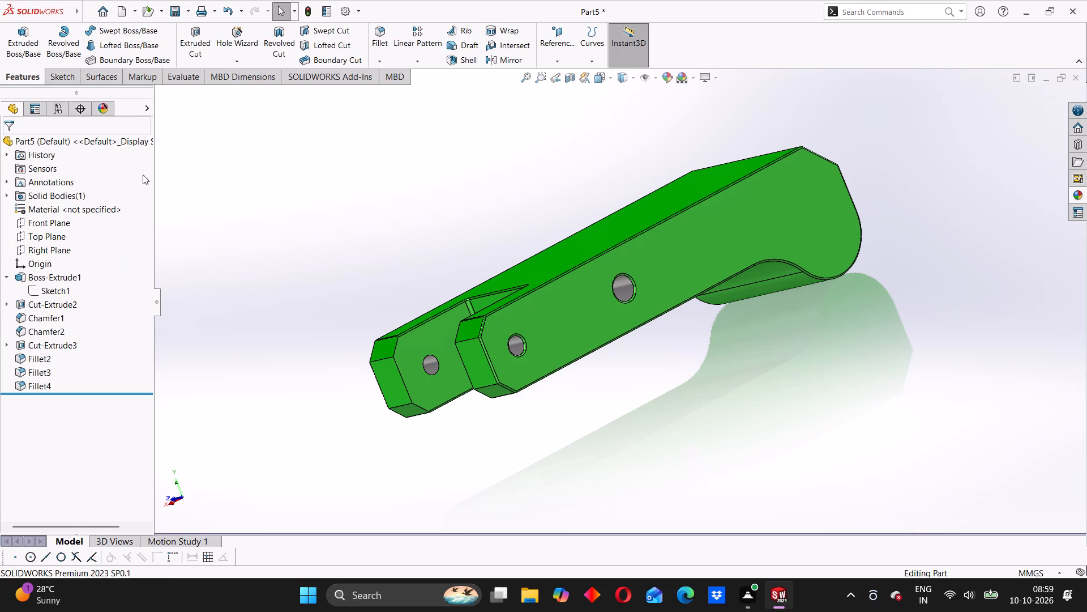
Examine the slotted block's chamfered end, rounded underside and filleted side edges from all sides.
middle_drag(404, 229, 432, 229)
middle_drag(433, 228, 493, 206)
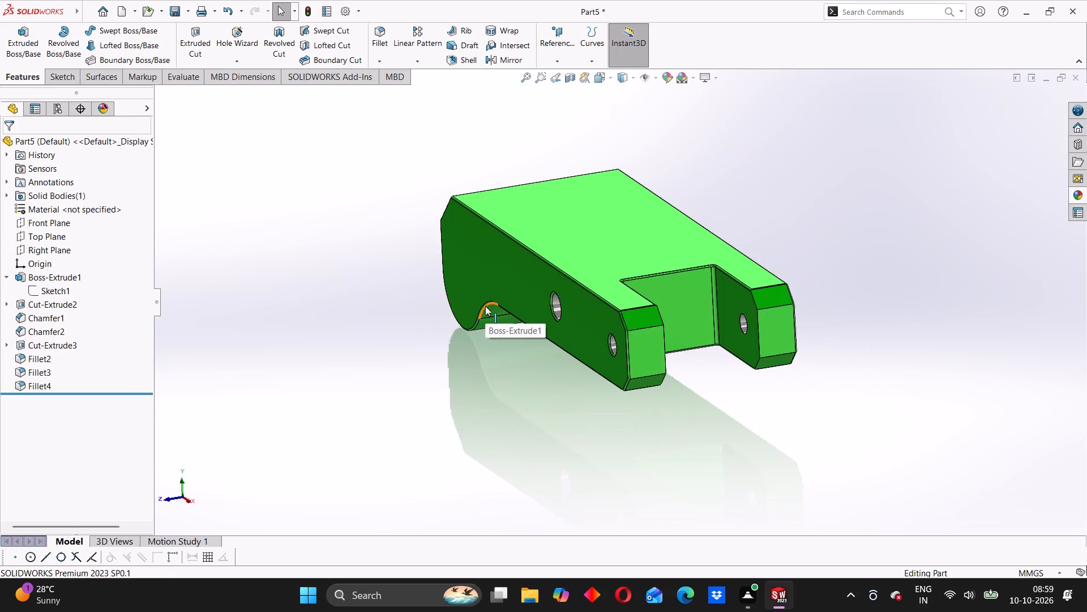
middle_drag(436, 342, 506, 287)
middle_drag(511, 286, 550, 345)
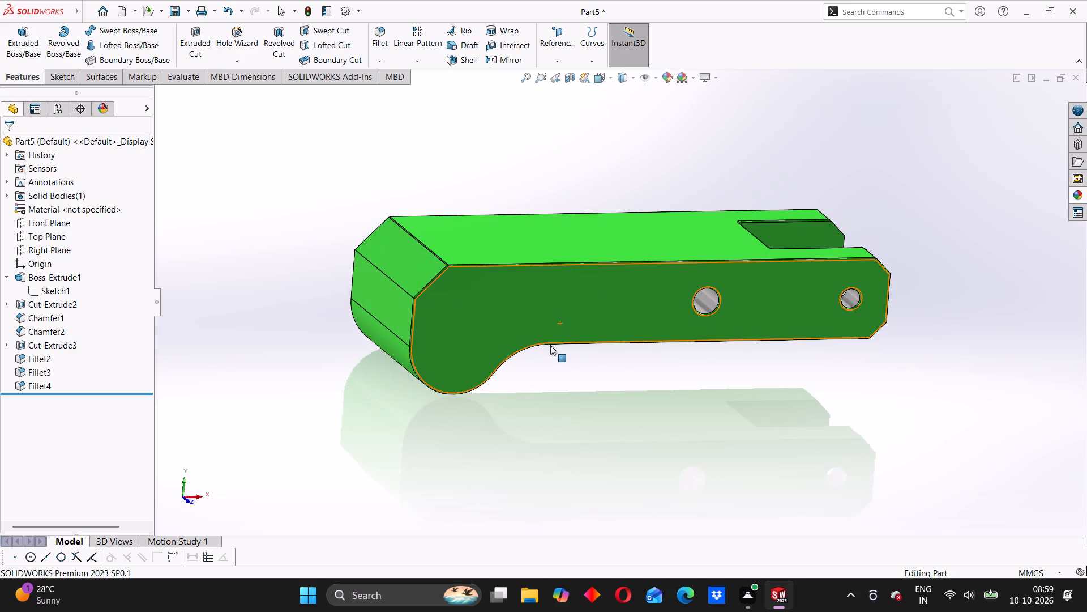
middle_click(582, 316)
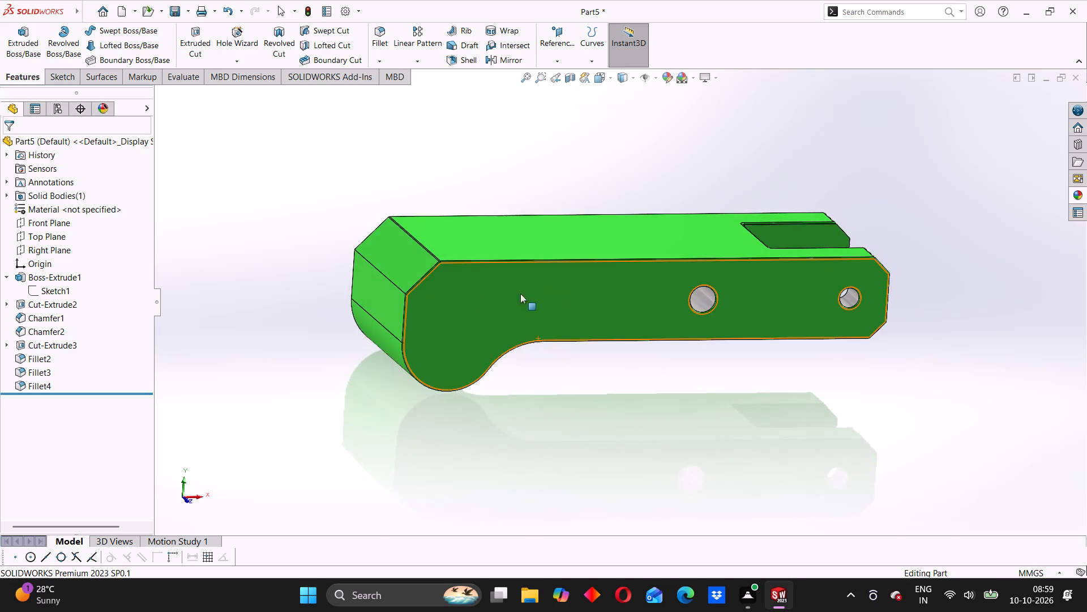
middle_drag(442, 295, 459, 346)
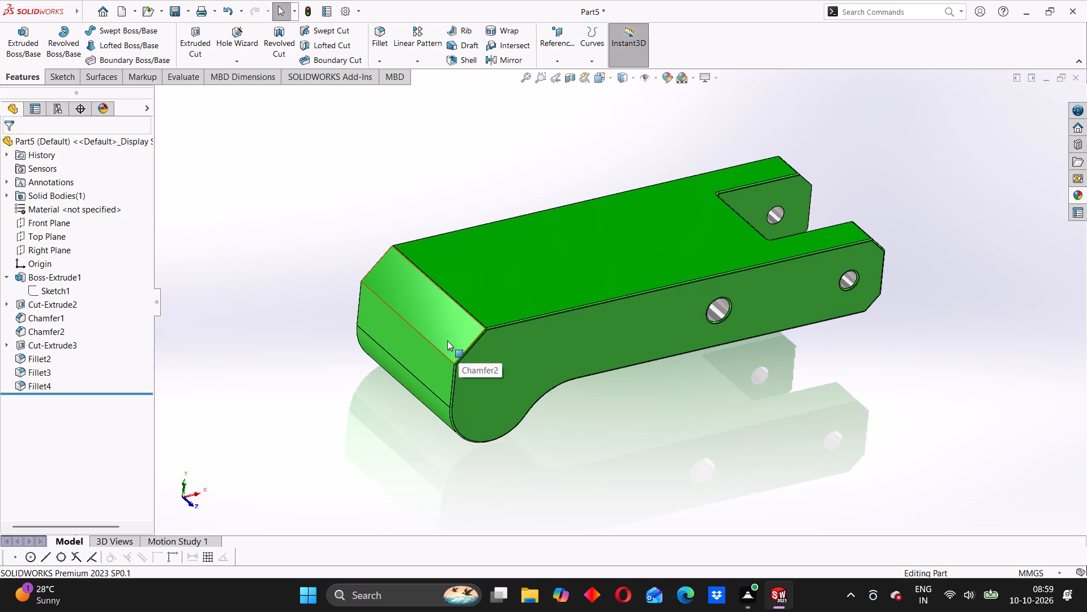
middle_drag(674, 426, 580, 352)
middle_drag(534, 352, 576, 405)
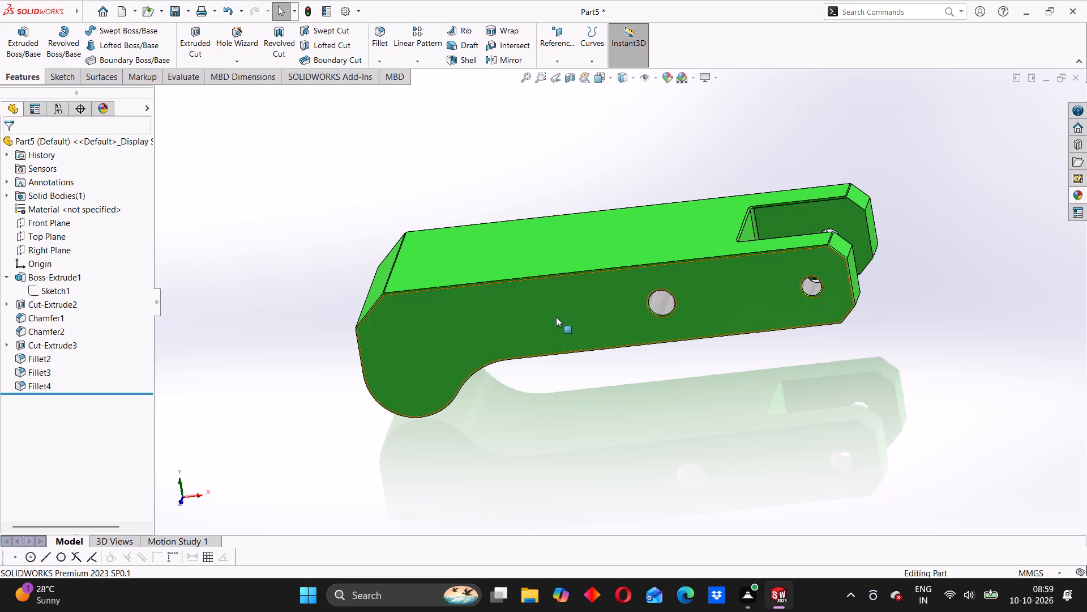
middle_drag(536, 365, 565, 337)
middle_drag(460, 324, 439, 235)
middle_drag(471, 250, 471, 253)
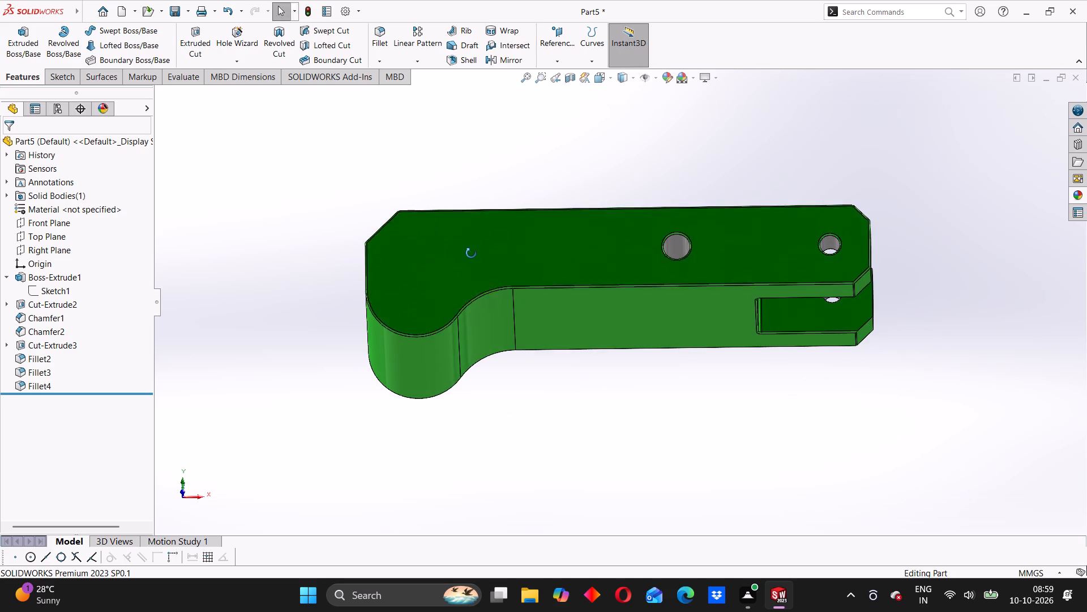
middle_drag(471, 253, 463, 284)
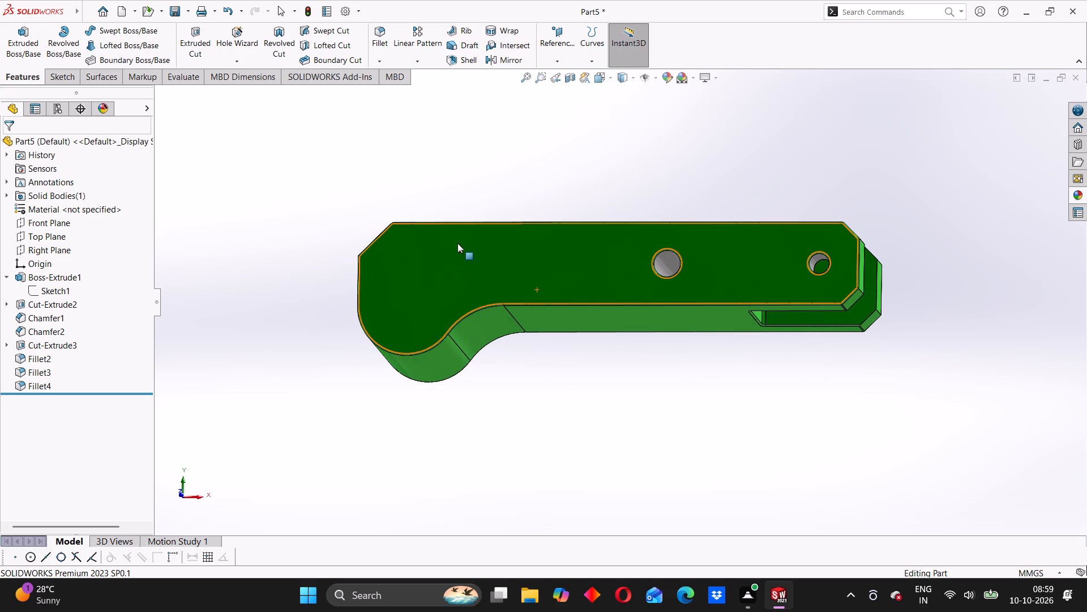
scroll(430, 226, down, 3)
middle_drag(421, 258, 471, 306)
scroll(472, 306, up, 3)
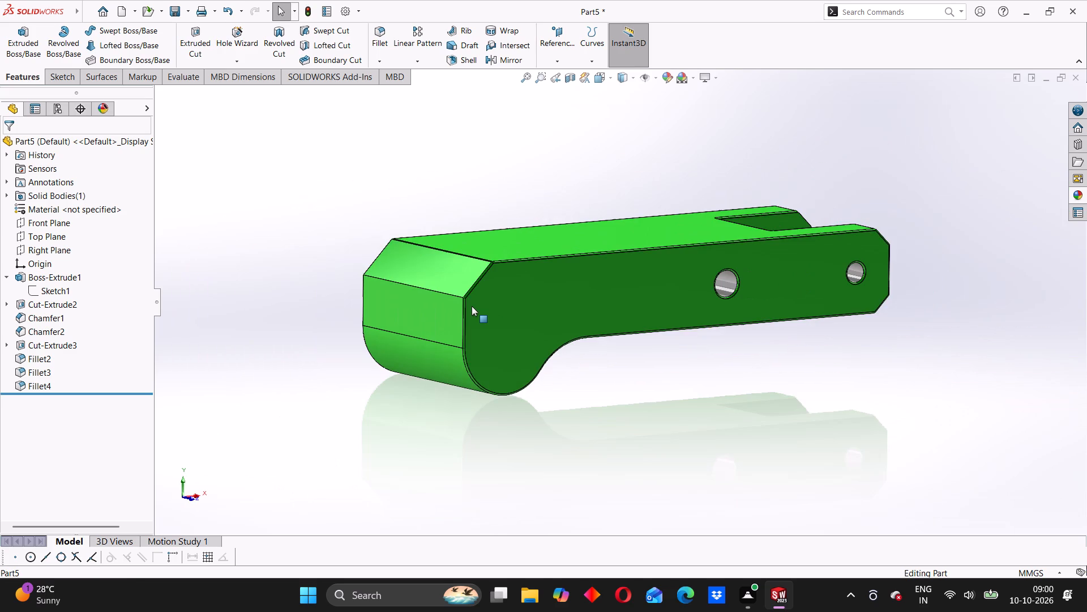
middle_click(427, 287)
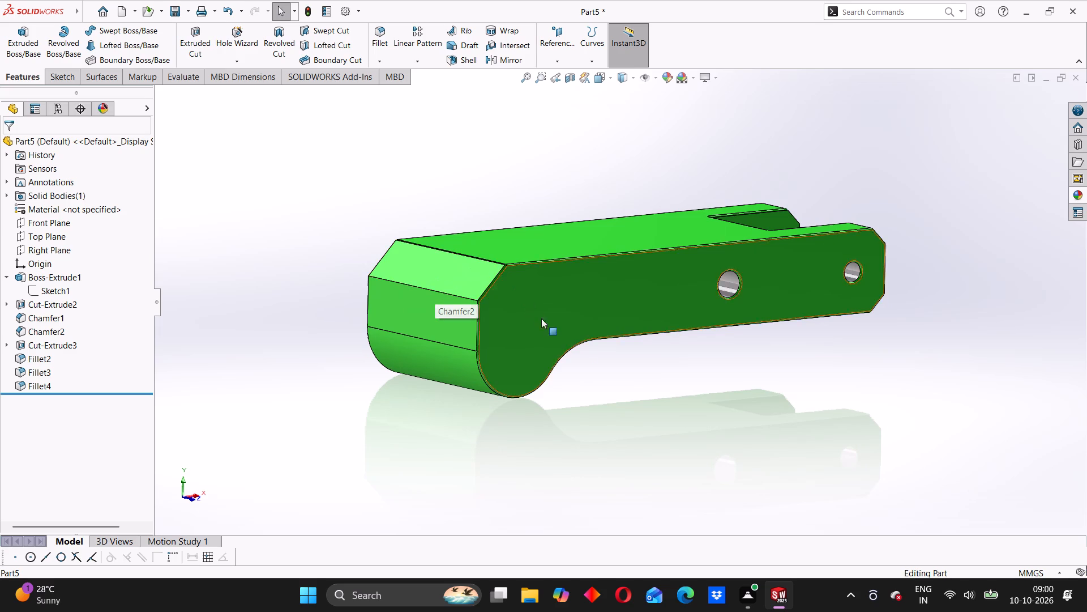
middle_drag(593, 328, 535, 329)
middle_drag(751, 296, 662, 327)
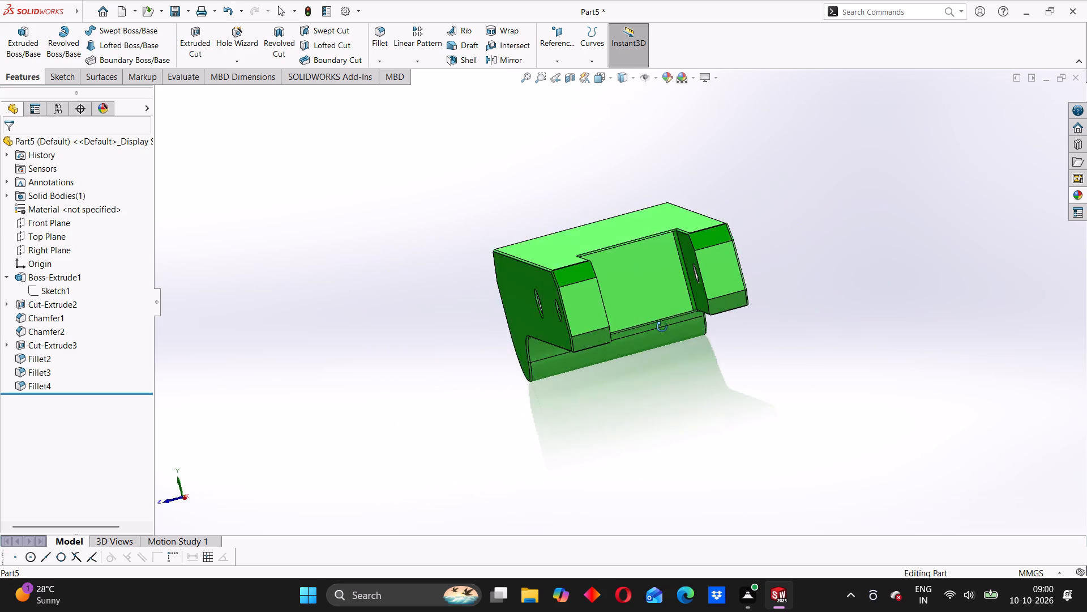
middle_drag(662, 327, 679, 353)
middle_drag(521, 309, 583, 266)
Inspect the two cross holes and the surrounding side-face edges of the slotted block up close.
scroll(631, 287, down, 4)
middle_drag(622, 294, 629, 298)
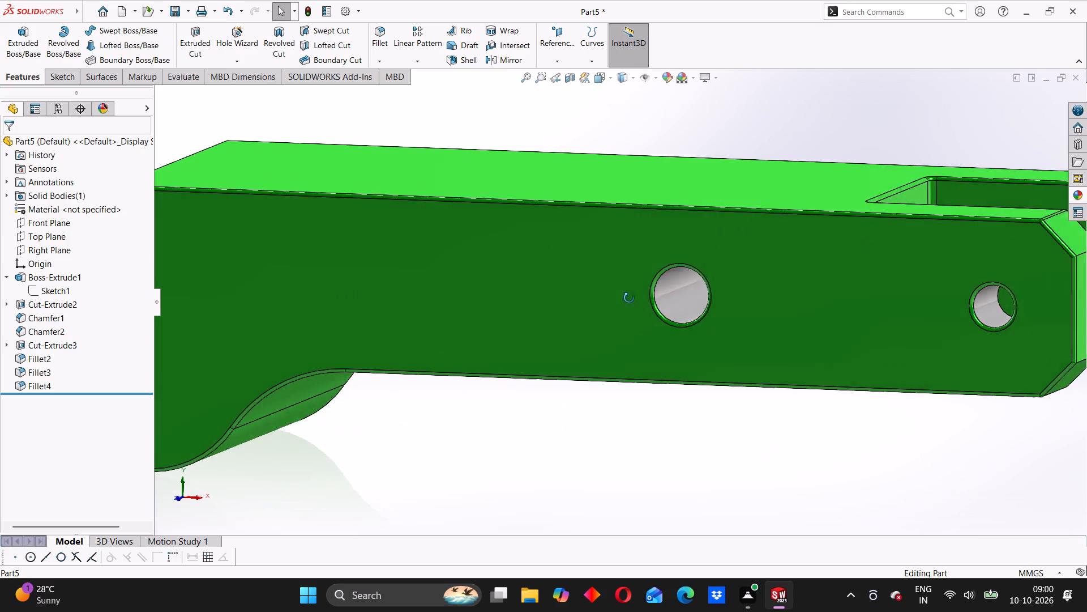
middle_drag(629, 298, 636, 299)
click(704, 300)
click(590, 412)
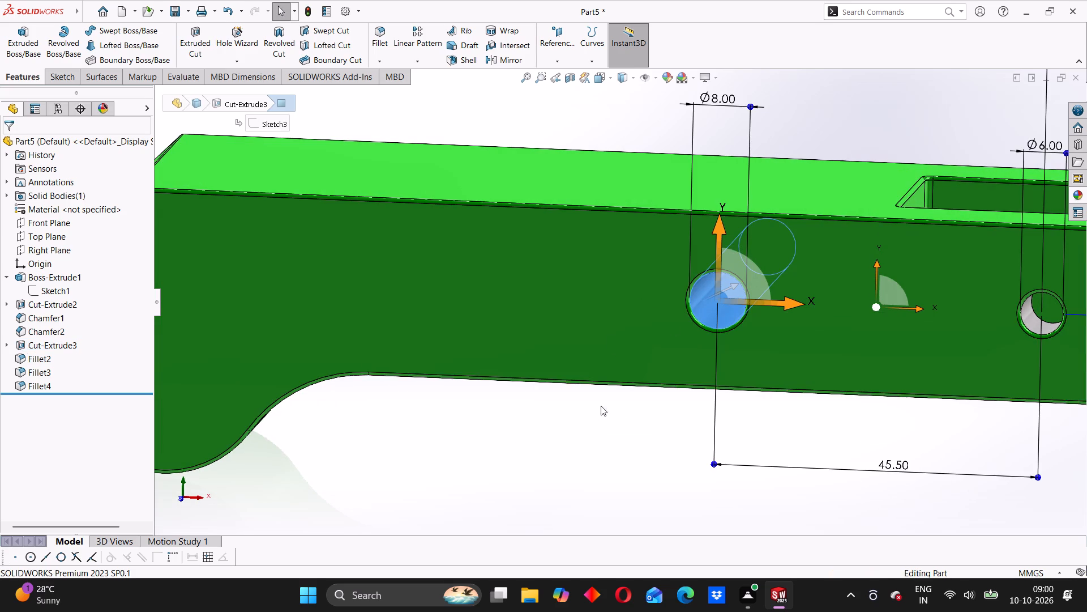
scroll(623, 376, up, 4)
middle_drag(559, 380, 593, 352)
middle_drag(448, 287, 602, 333)
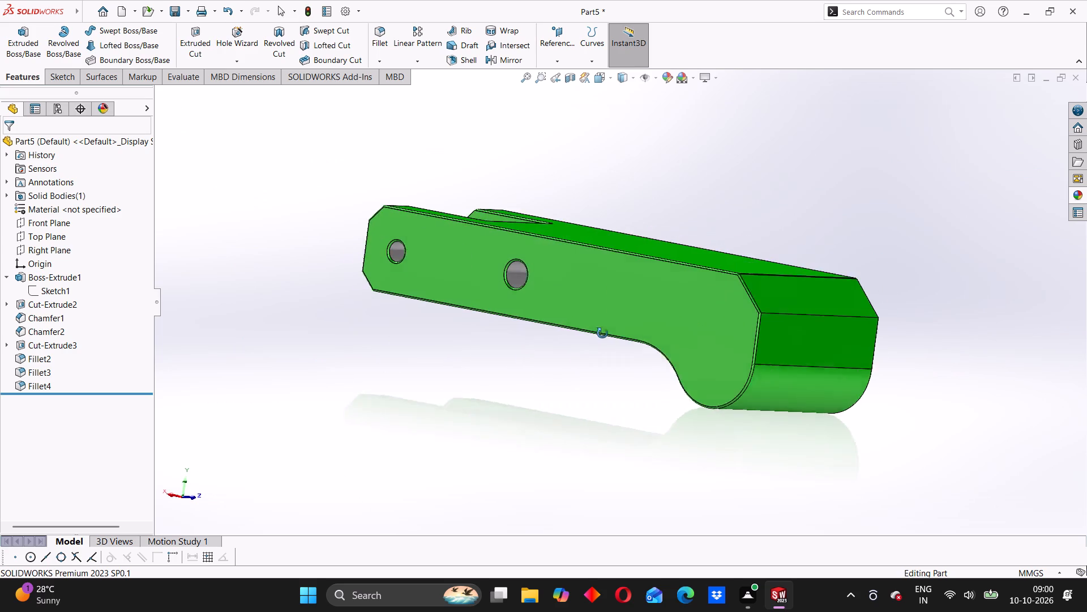
middle_drag(602, 333, 349, 358)
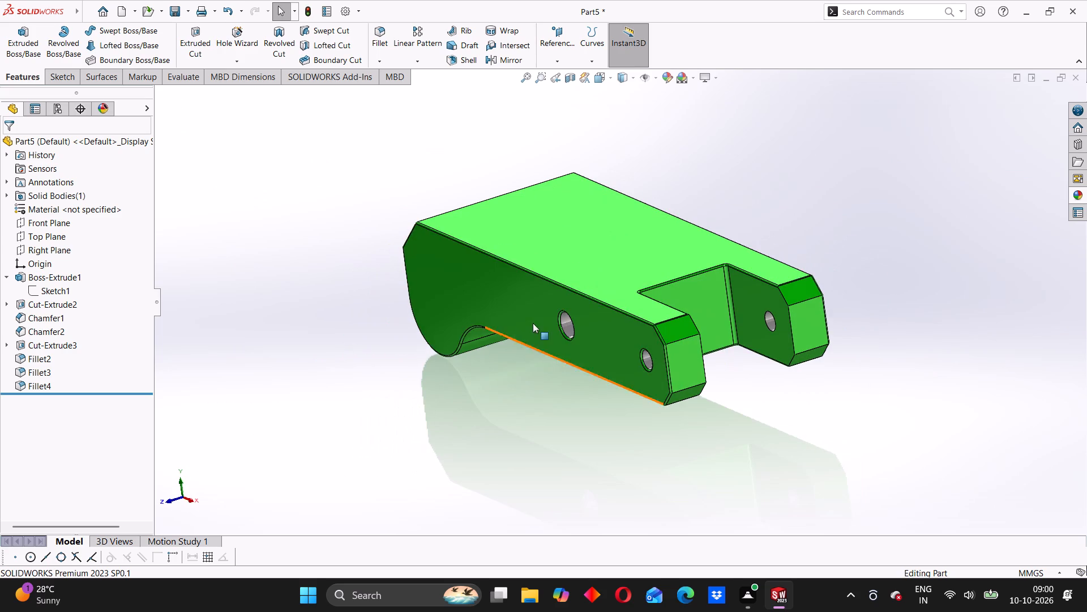
scroll(566, 318, down, 2)
middle_drag(514, 321, 552, 301)
middle_drag(655, 338, 692, 307)
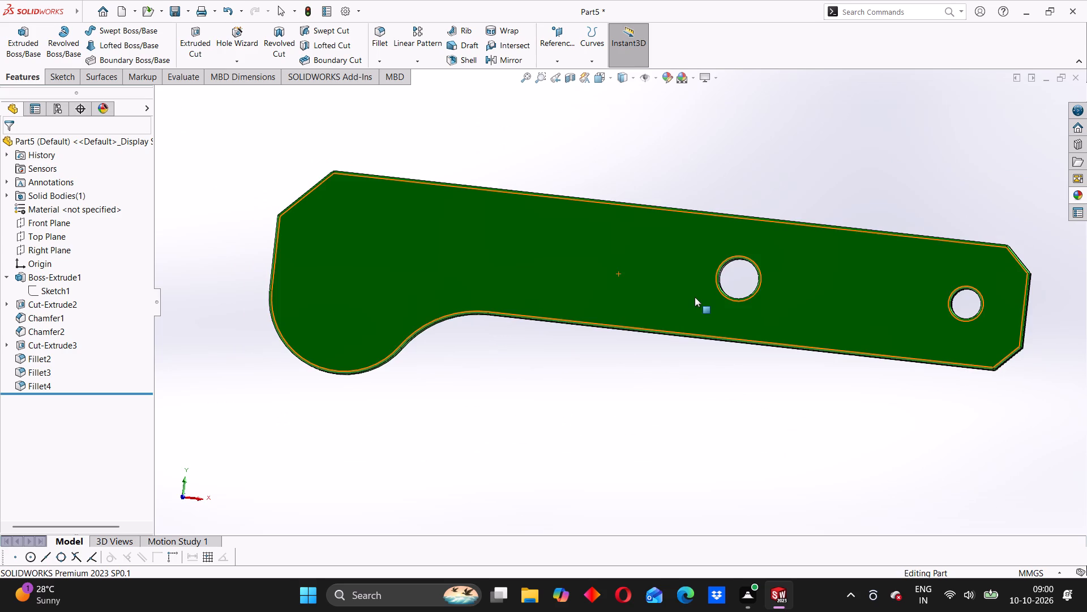
scroll(706, 245, down, 2)
middle_drag(754, 279, 730, 322)
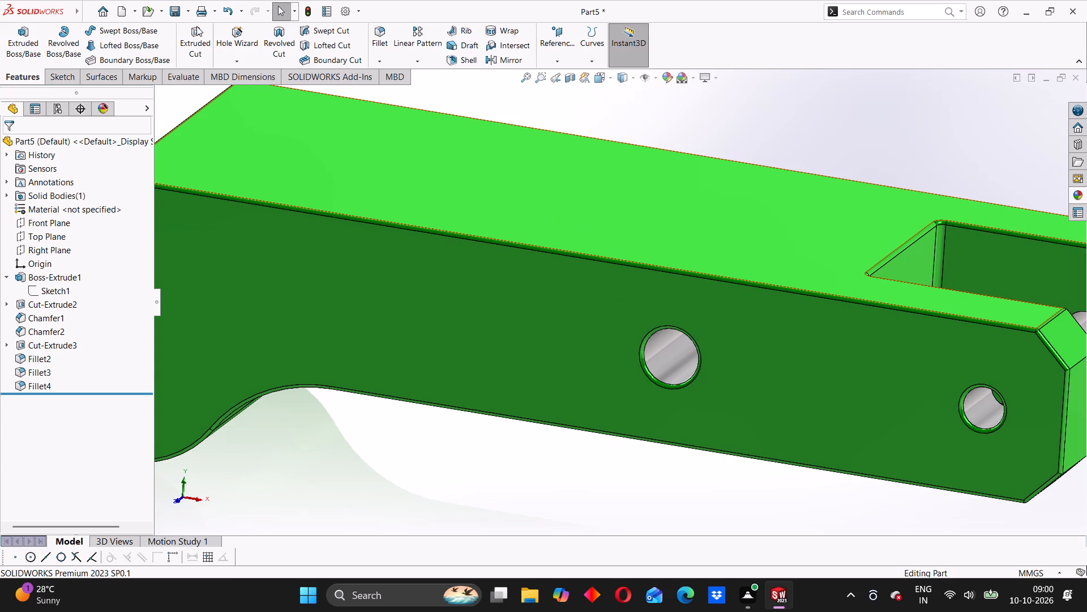
Save the slotted block as a SOLIDWORKS part file named PART3 in the ASSEMBLY 14 folder.
click(187, 7)
click(207, 45)
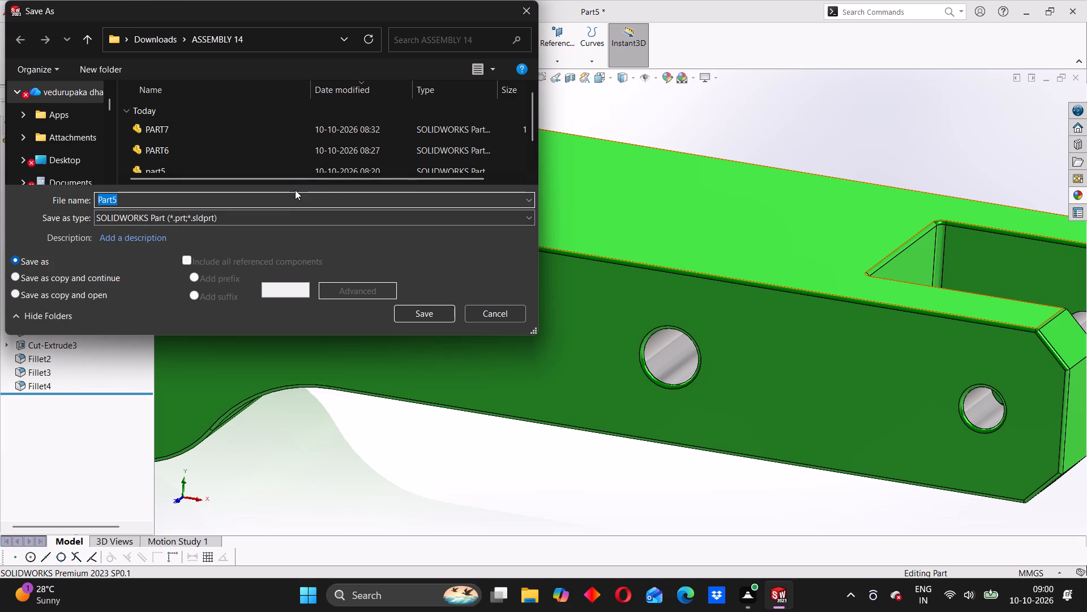
key(o)
key(BackSpace)
text(PART)
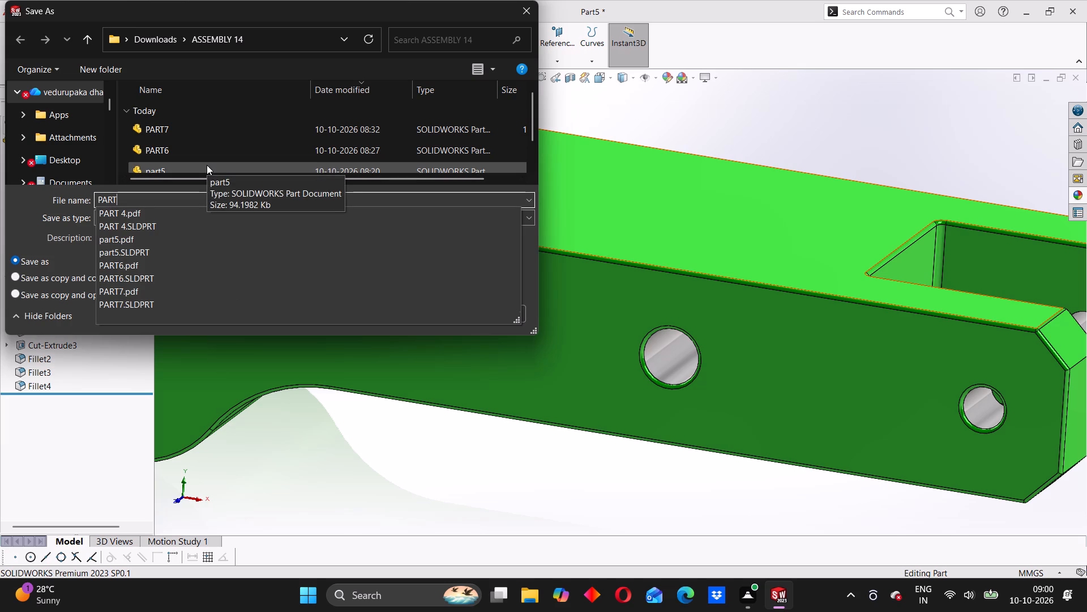
key(3)
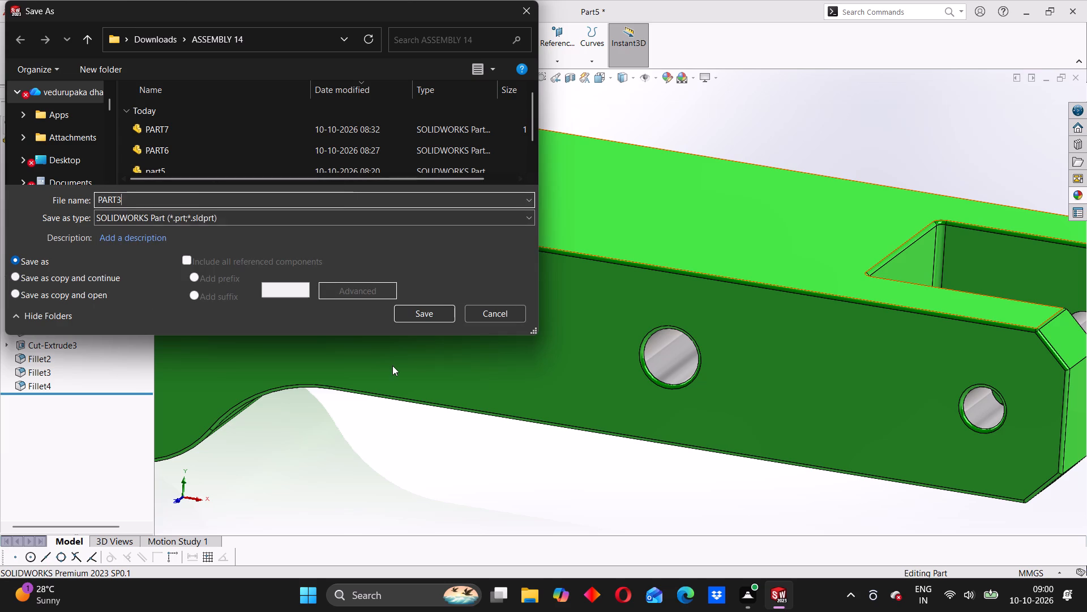
click(432, 311)
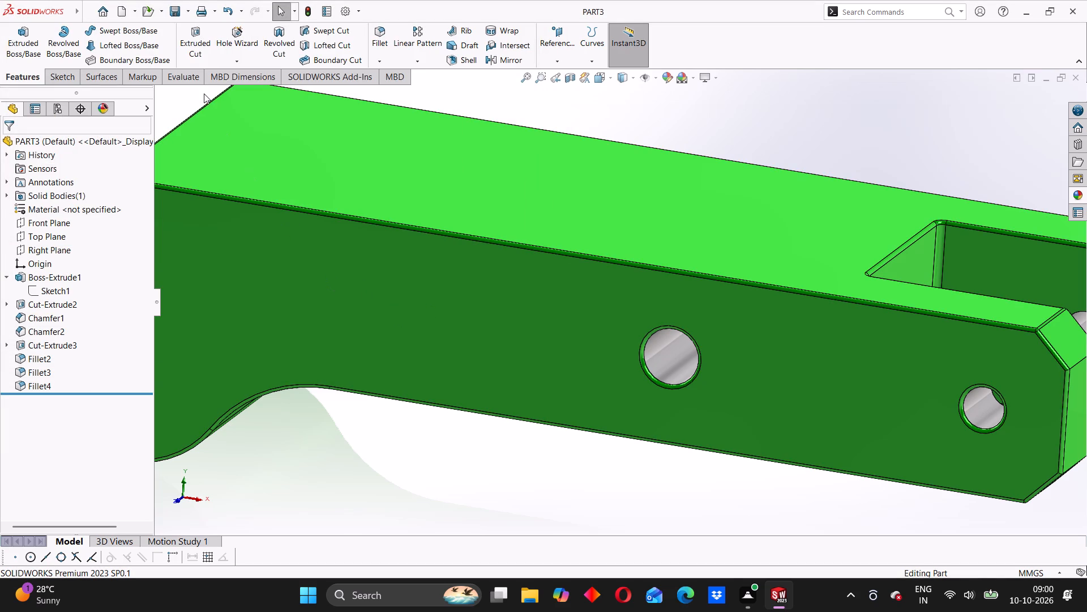
Save a PDF copy of the slotted block as PART3 in the ASSEMBLY 14 folder.
click(190, 8)
click(196, 43)
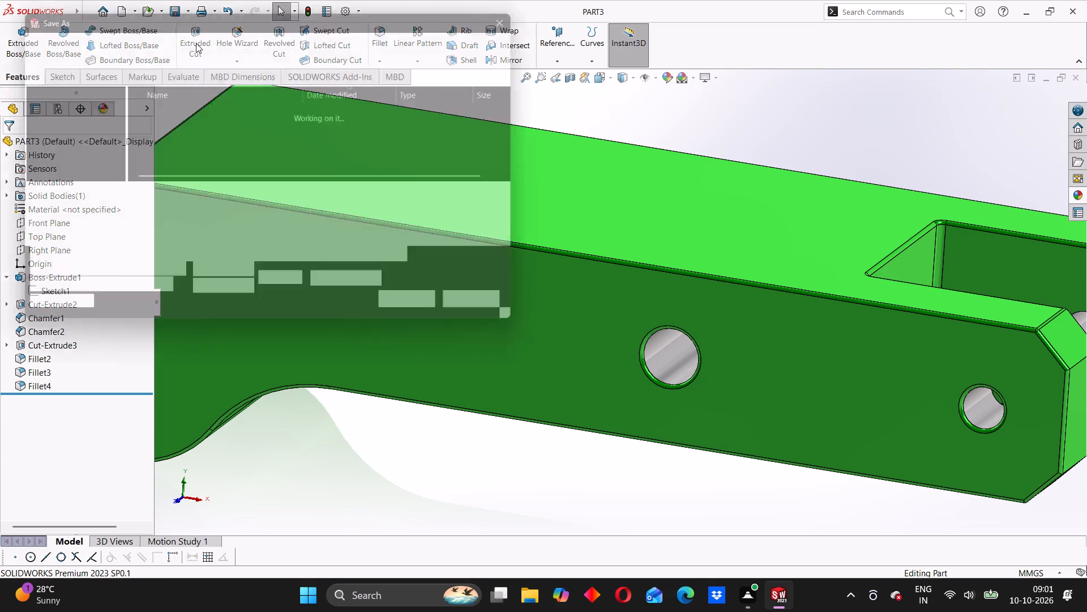
click(236, 223)
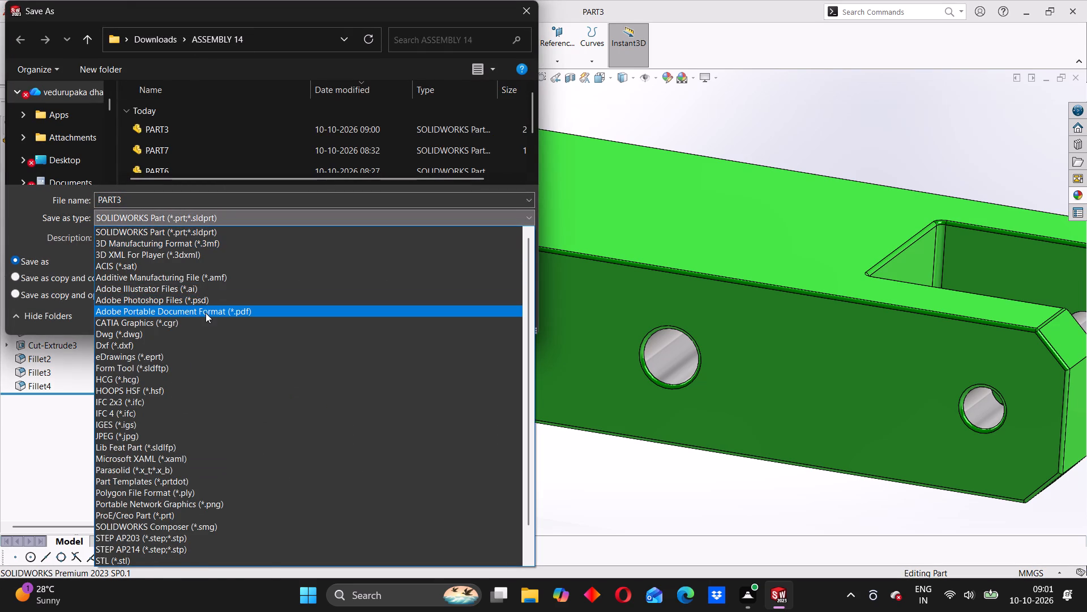
click(206, 313)
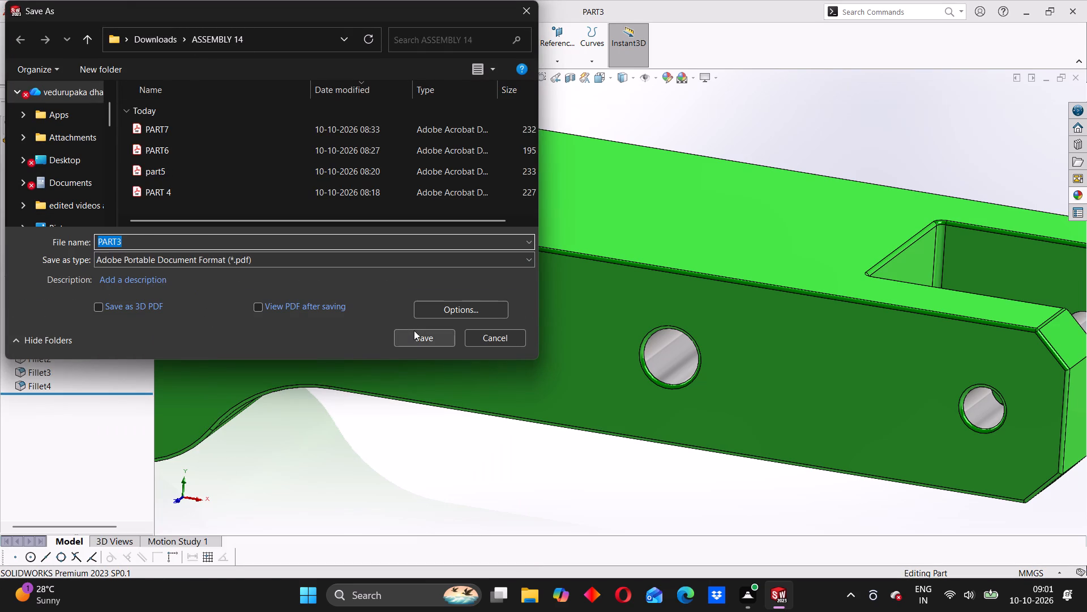
click(412, 338)
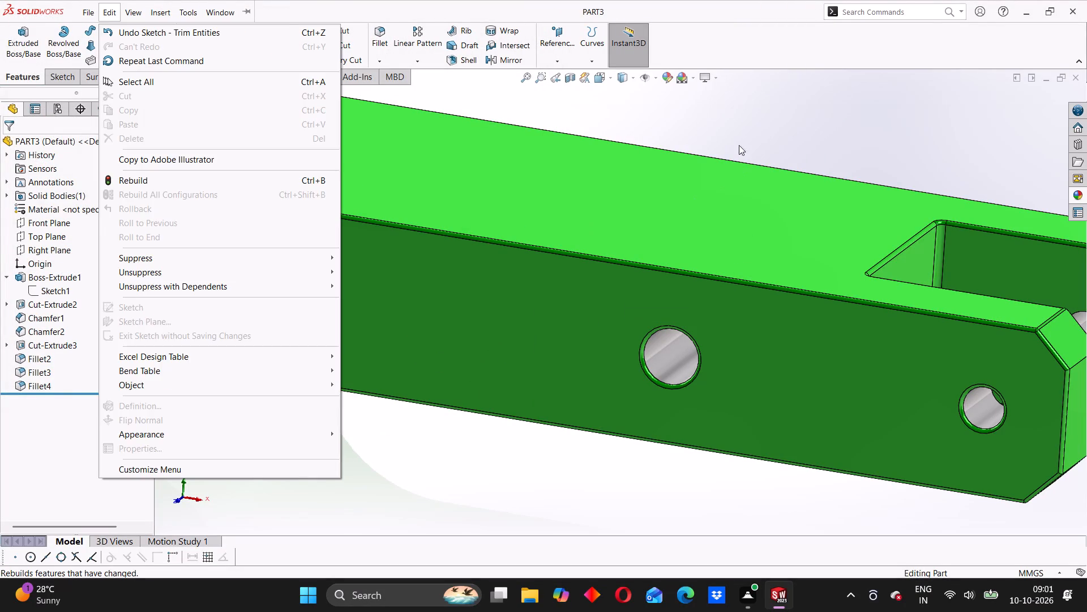
Create a new, empty part document for the next clamp component.
click(760, 109)
click(109, 10)
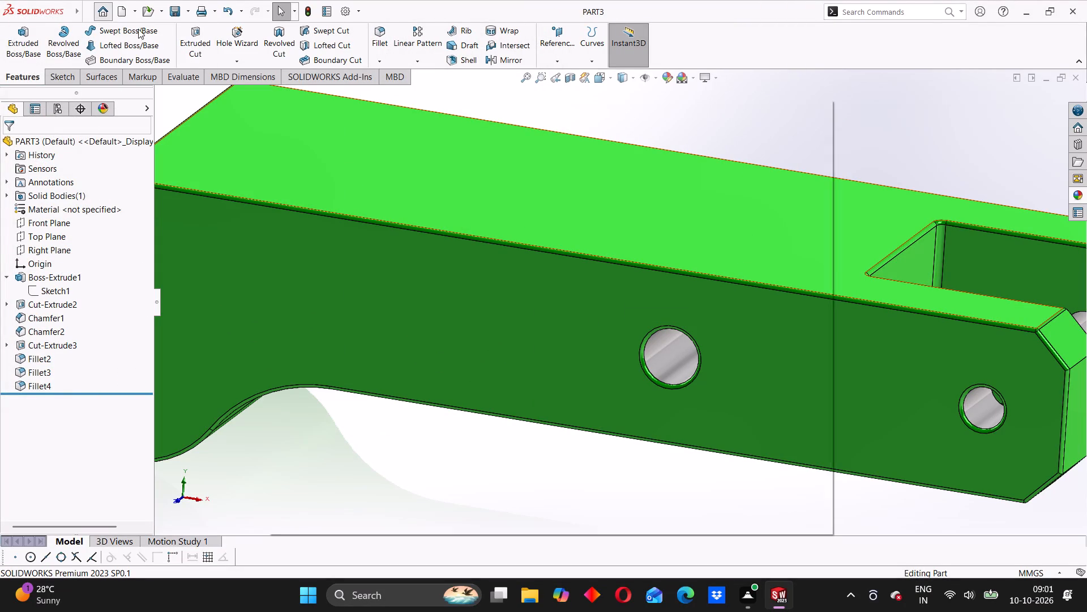
click(312, 207)
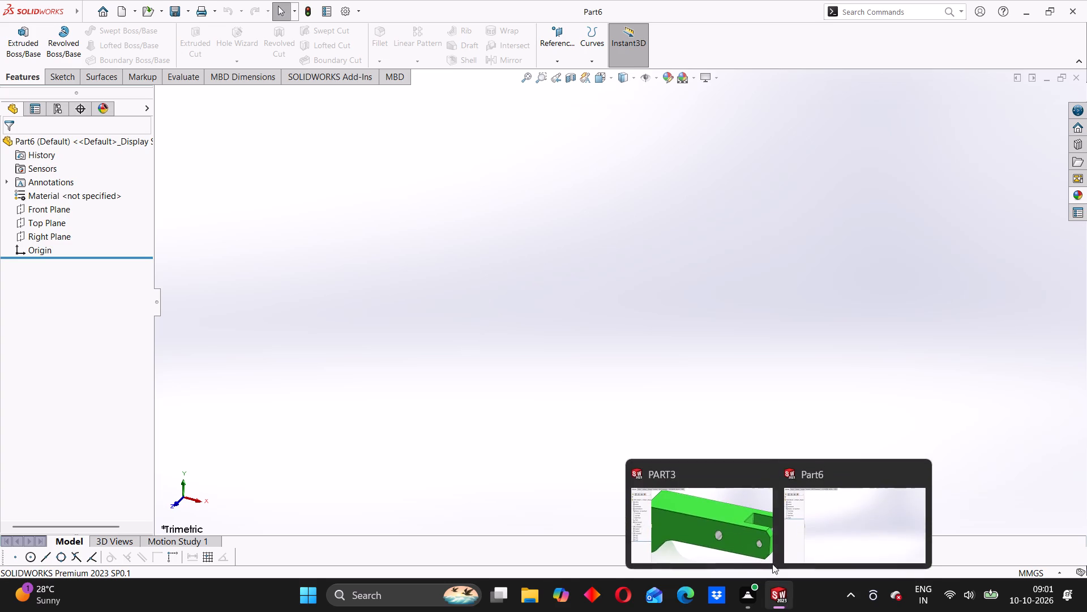
Switch back to the PART3 document and close it, leaving the new part open.
click(731, 526)
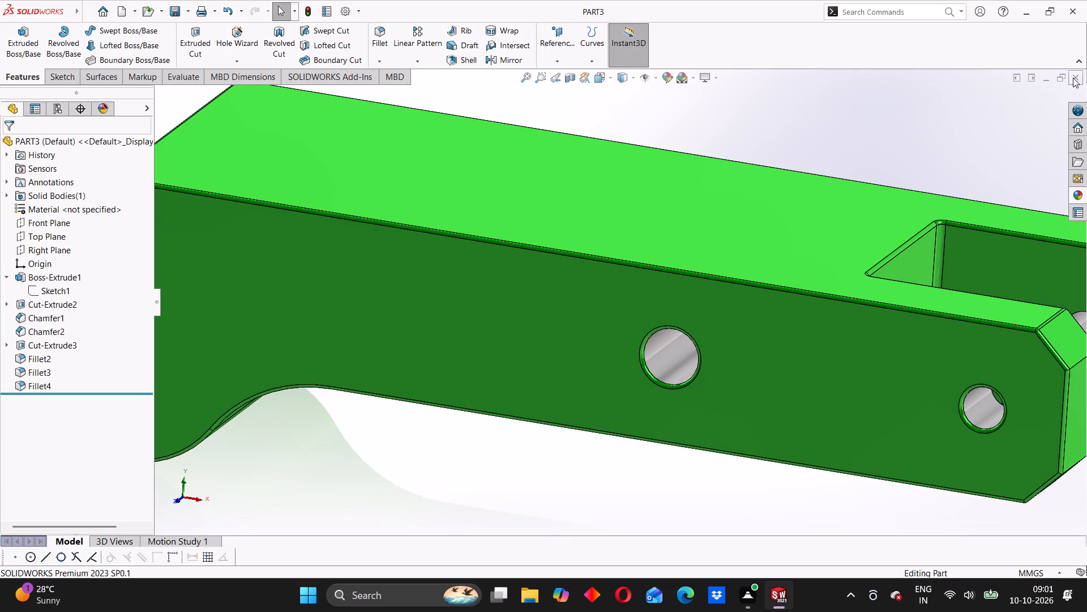
click(1073, 78)
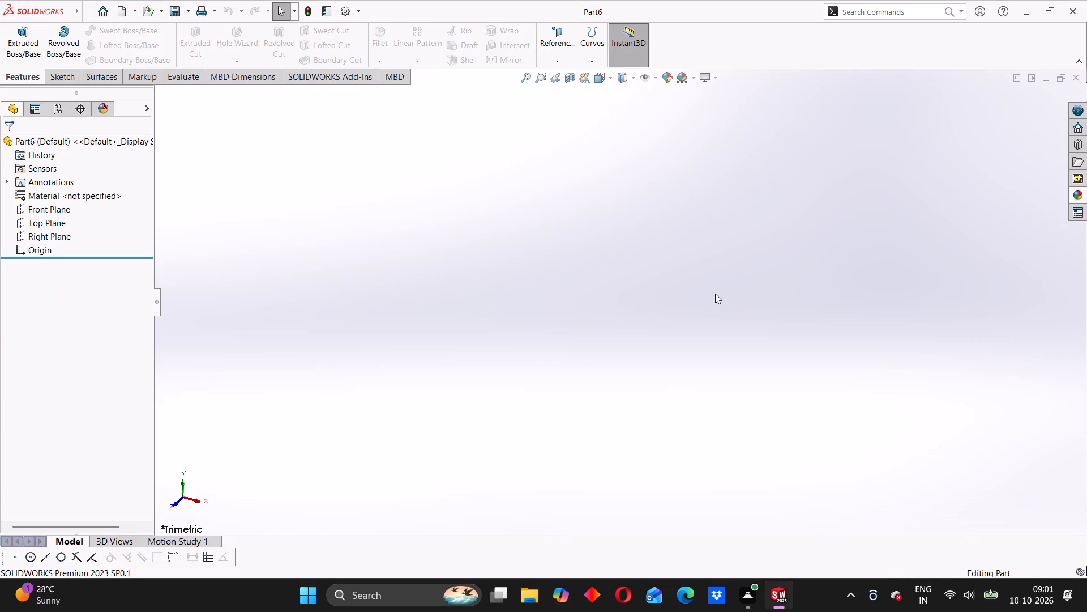
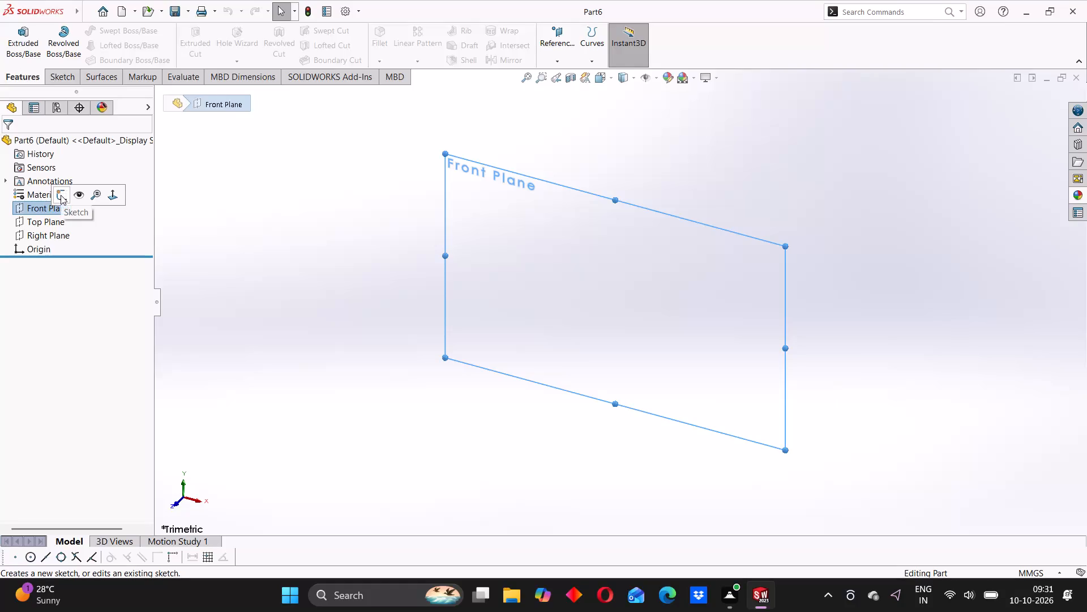
Start a new sketch on the Front Plane.
click(61, 195)
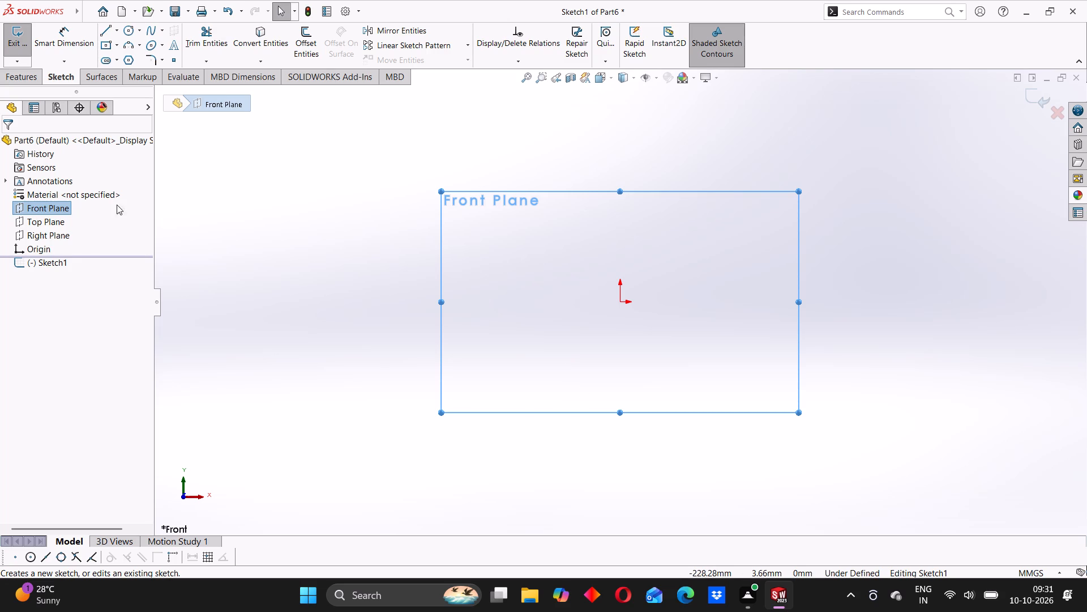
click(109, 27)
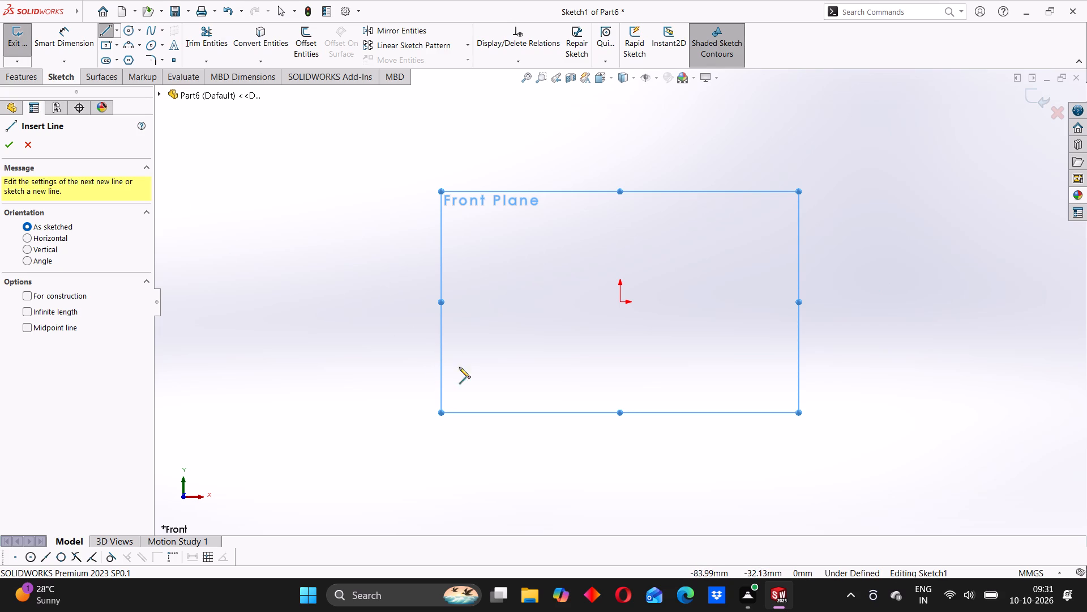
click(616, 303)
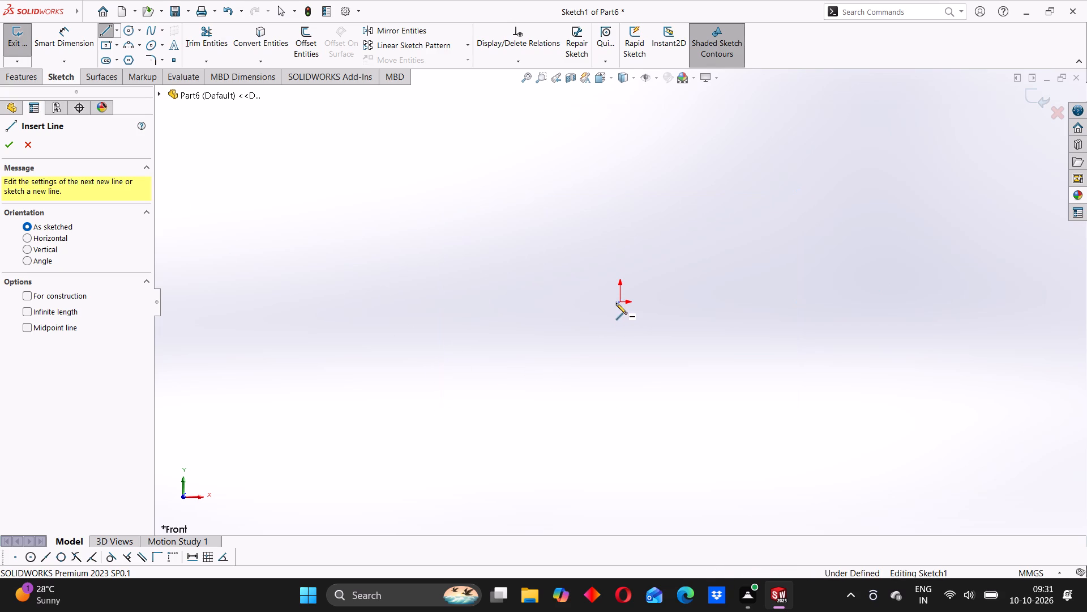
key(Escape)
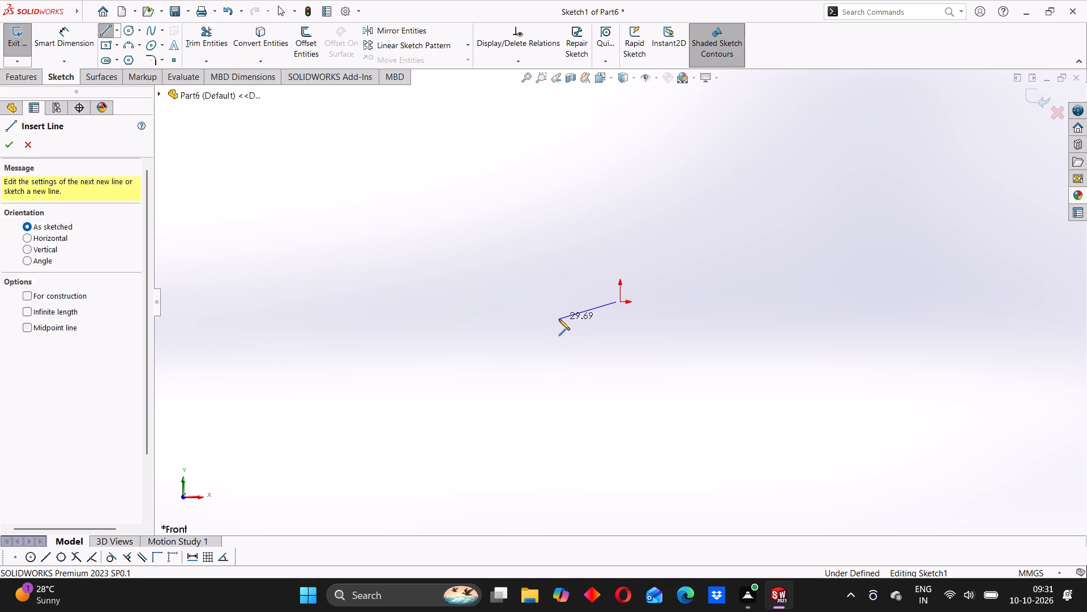
Sketch a closed line profile through the origin: a base about 235 mm long, a raised step, and a narrow upright near its right end.
click(107, 30)
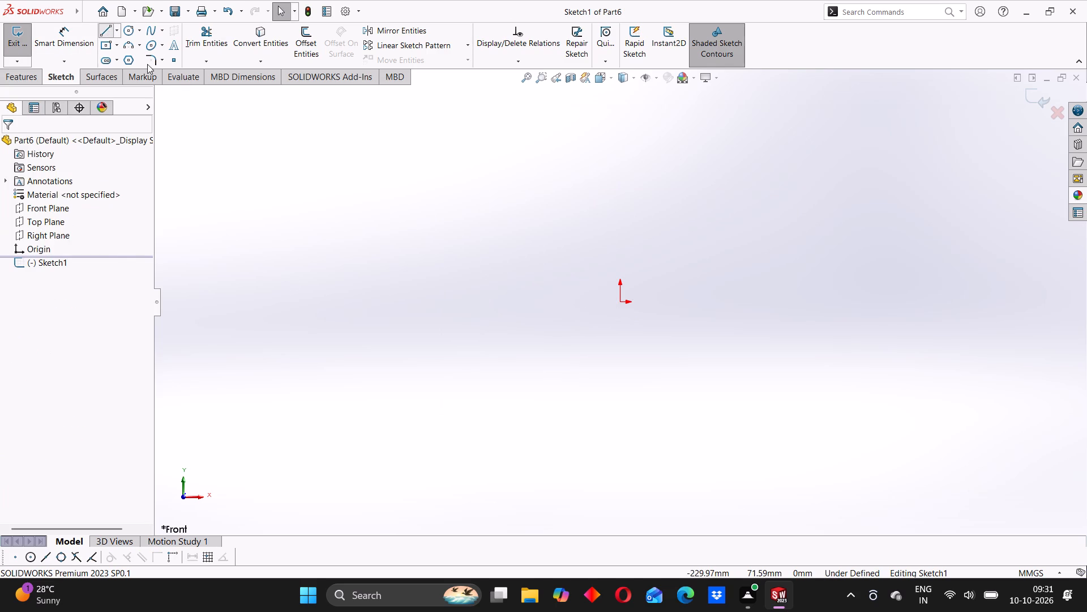
click(620, 300)
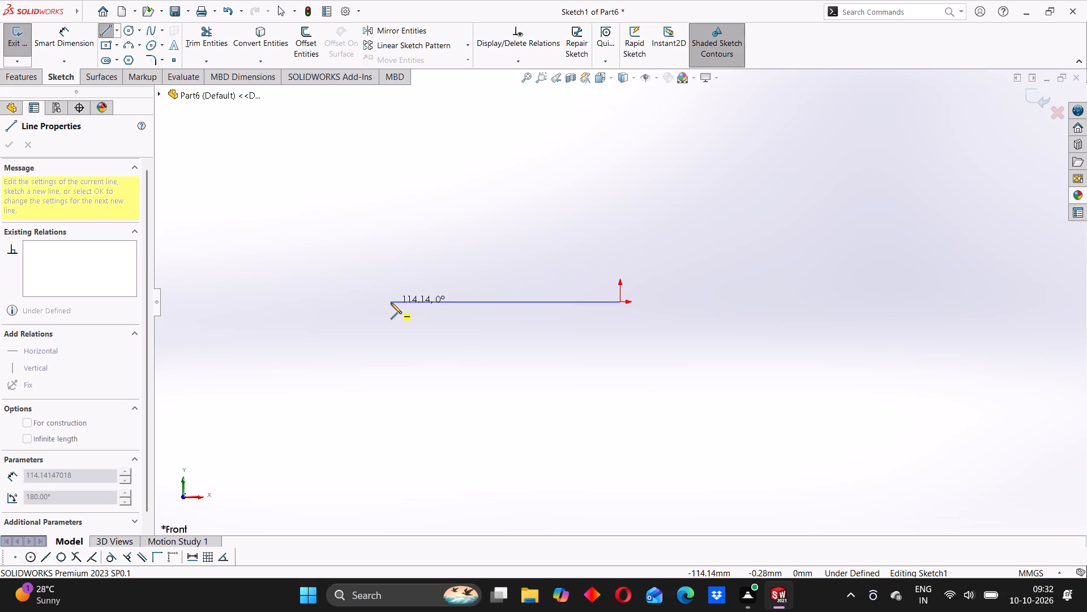
click(391, 303)
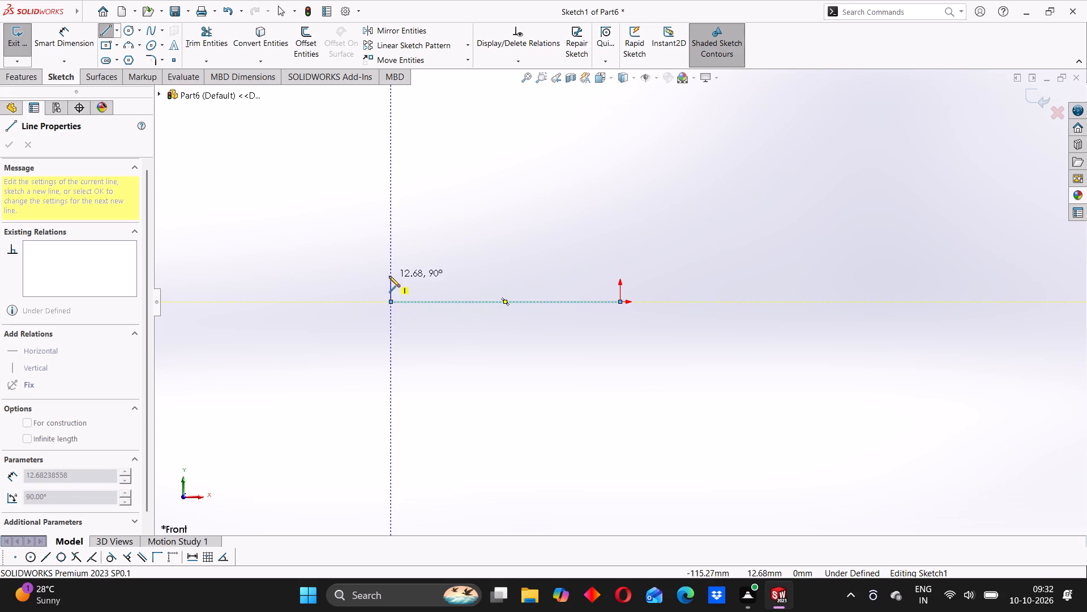
click(391, 271)
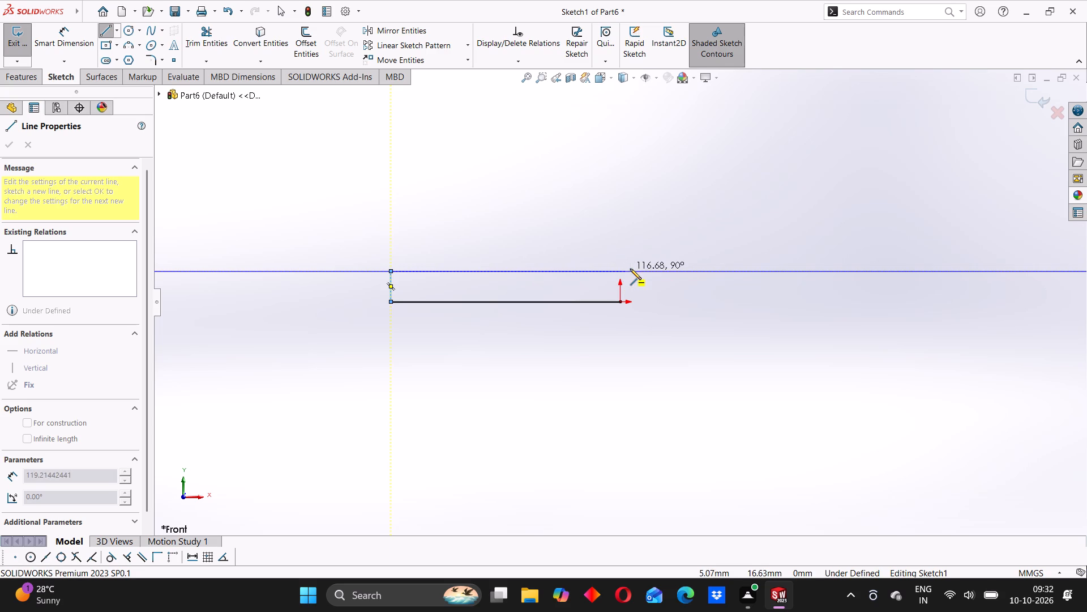
click(680, 271)
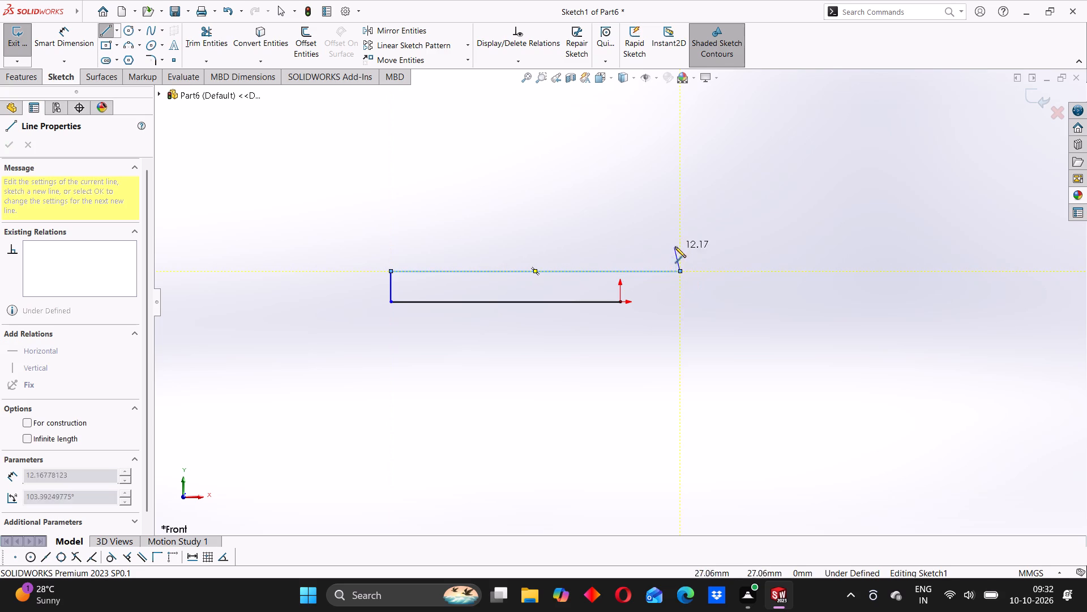
click(680, 238)
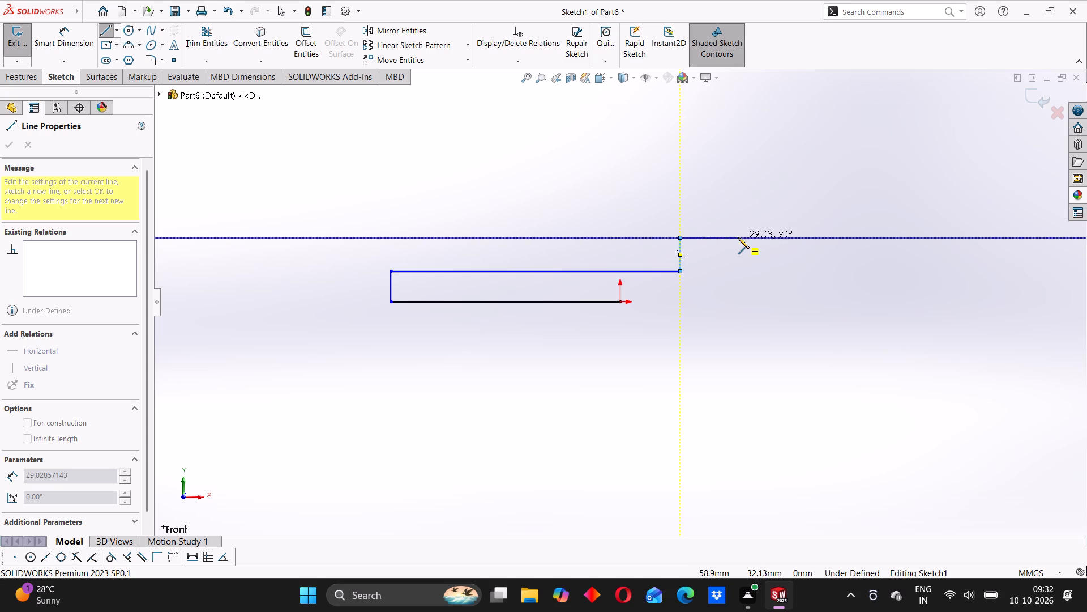
click(761, 239)
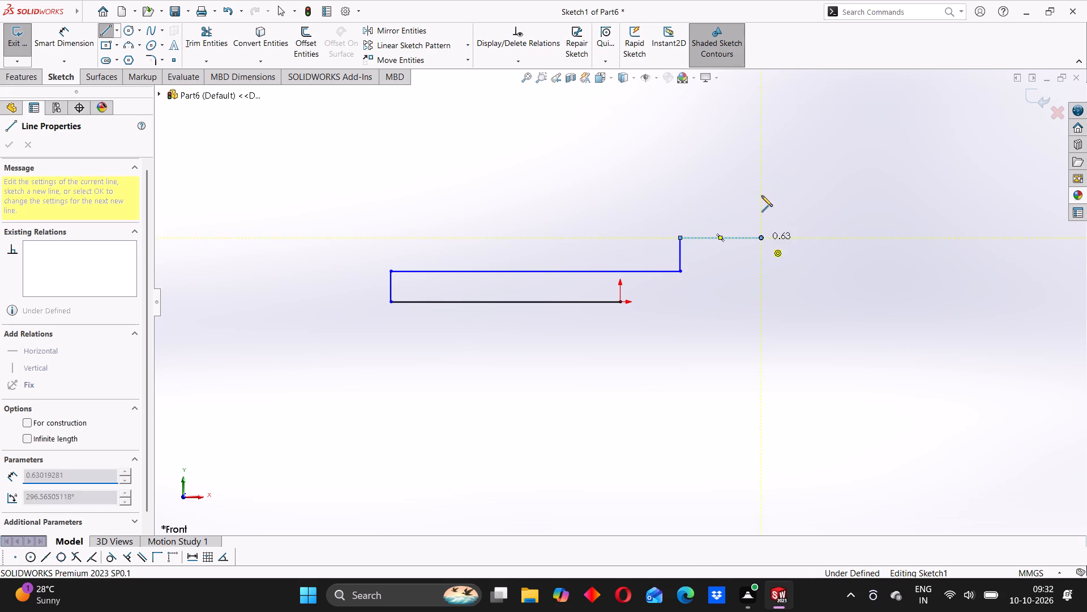
click(761, 116)
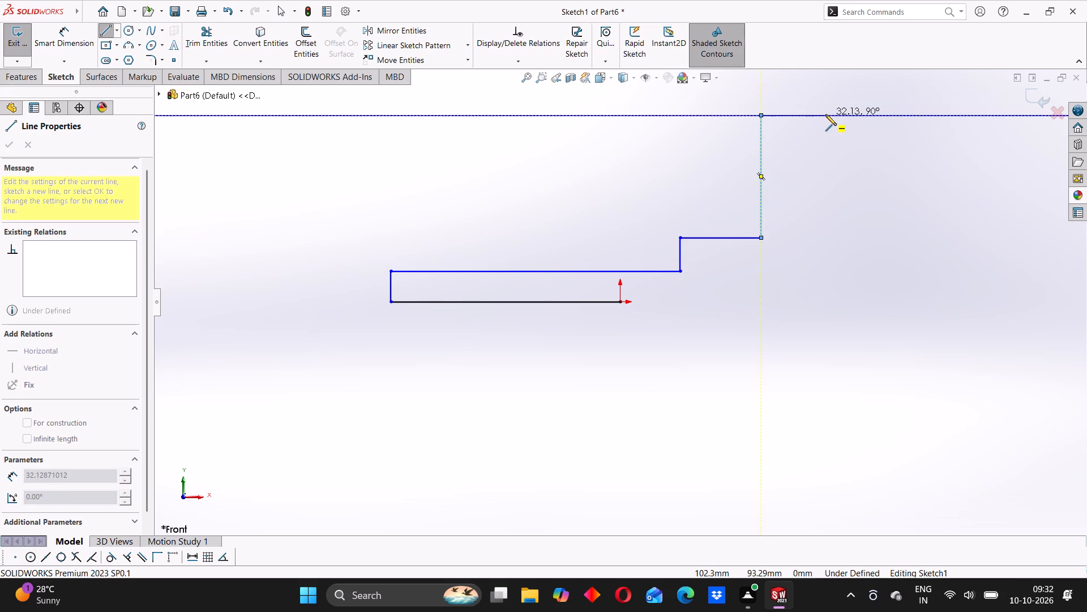
click(788, 116)
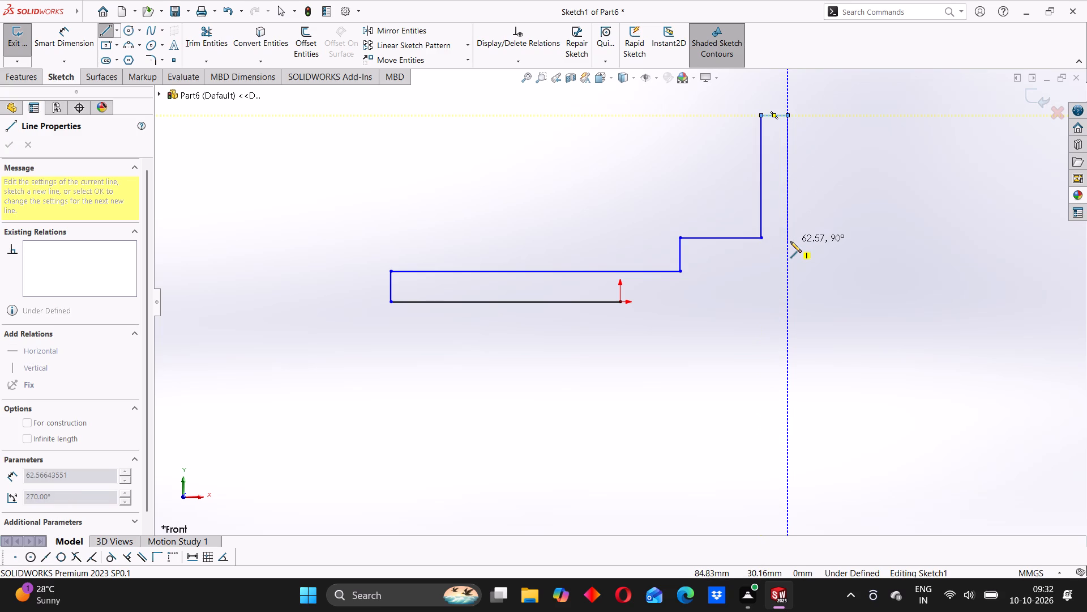
click(786, 271)
click(863, 274)
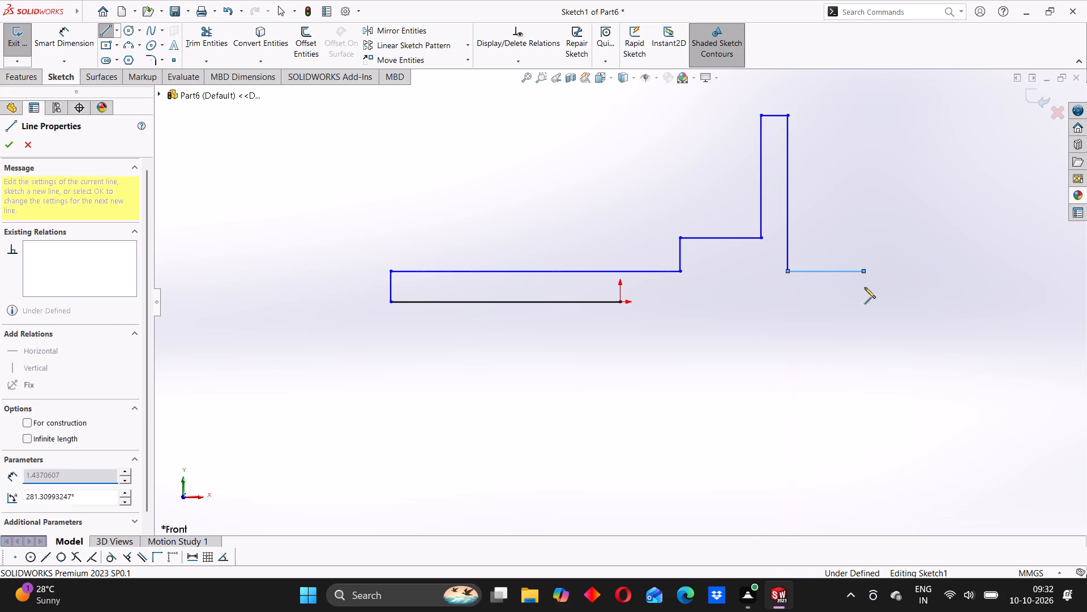
click(863, 302)
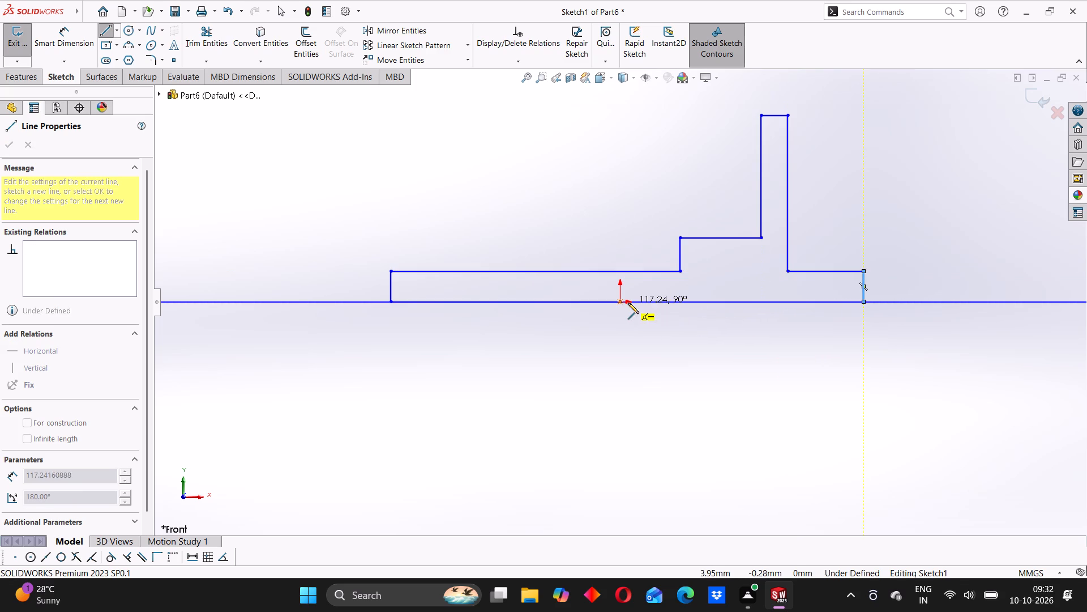
click(619, 303)
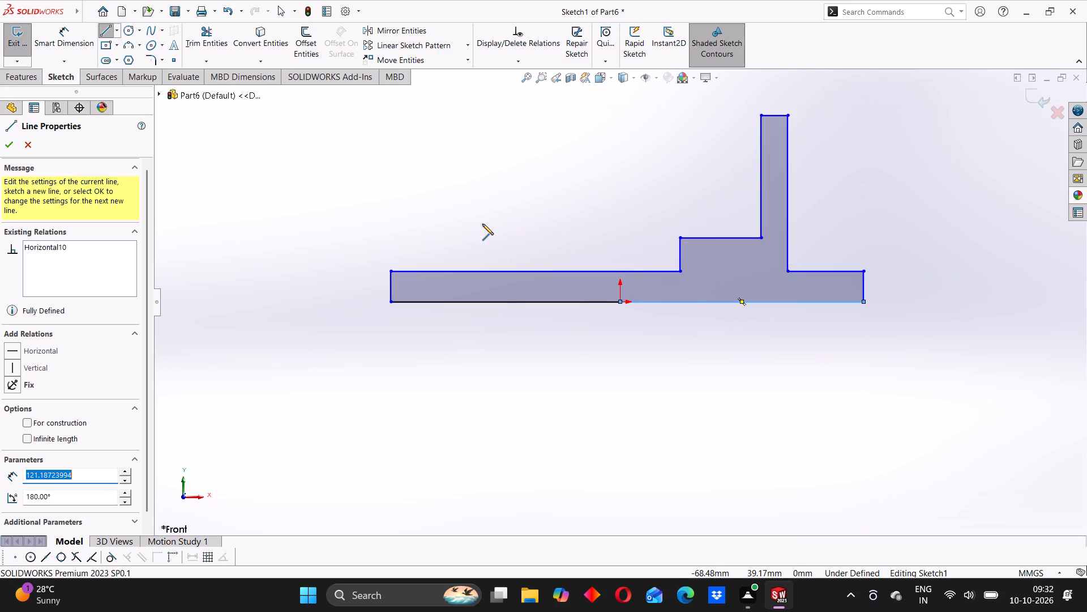
key(Escape)
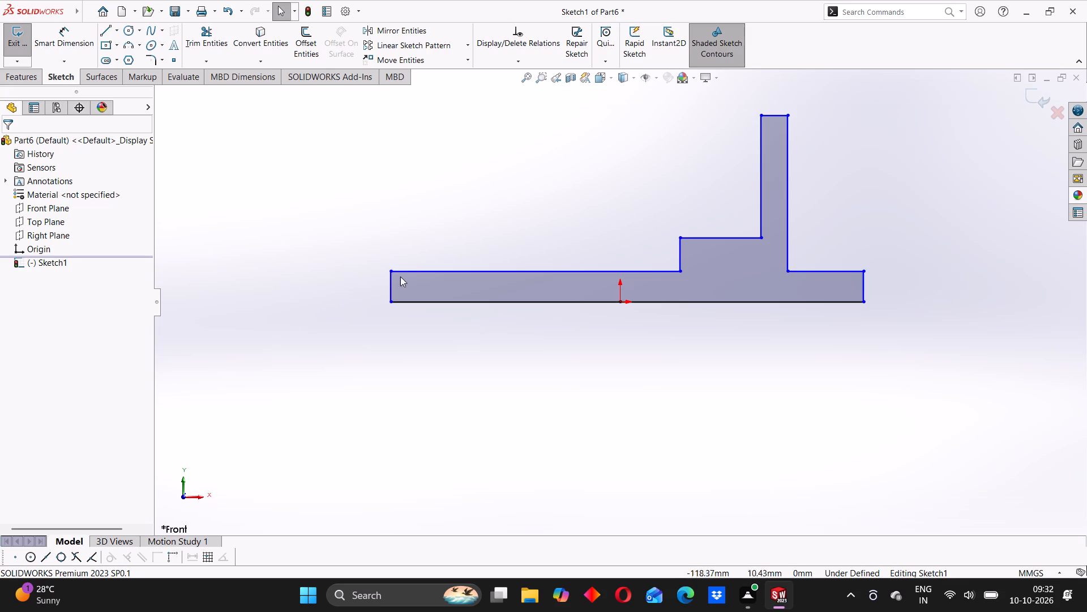
Dimension the full length of the profile's base, from its left to its right bottom corner, as 205 mm.
click(579, 304)
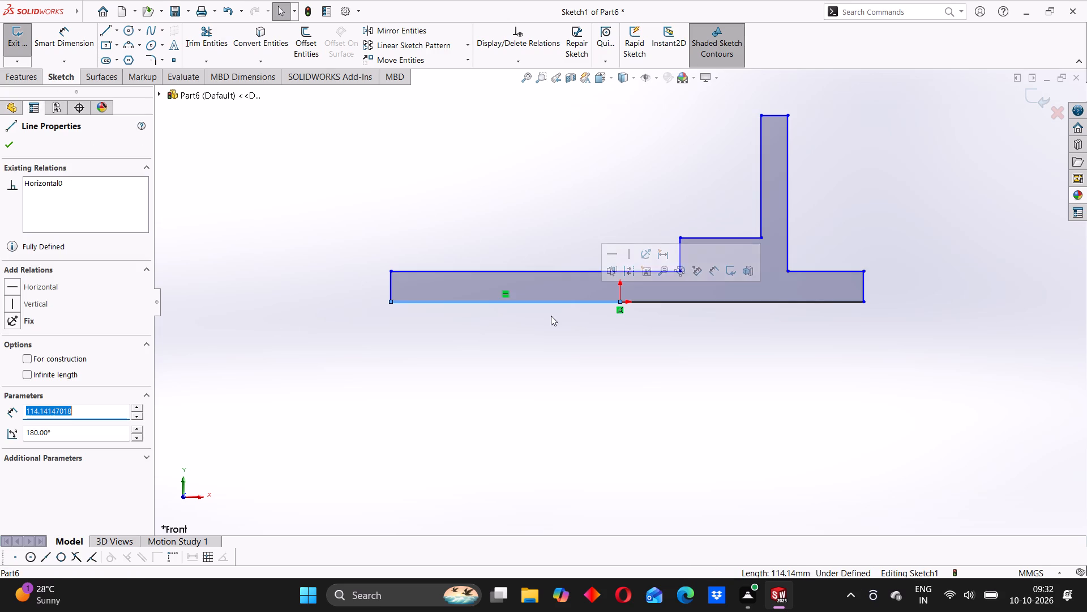
key(Escape)
click(67, 50)
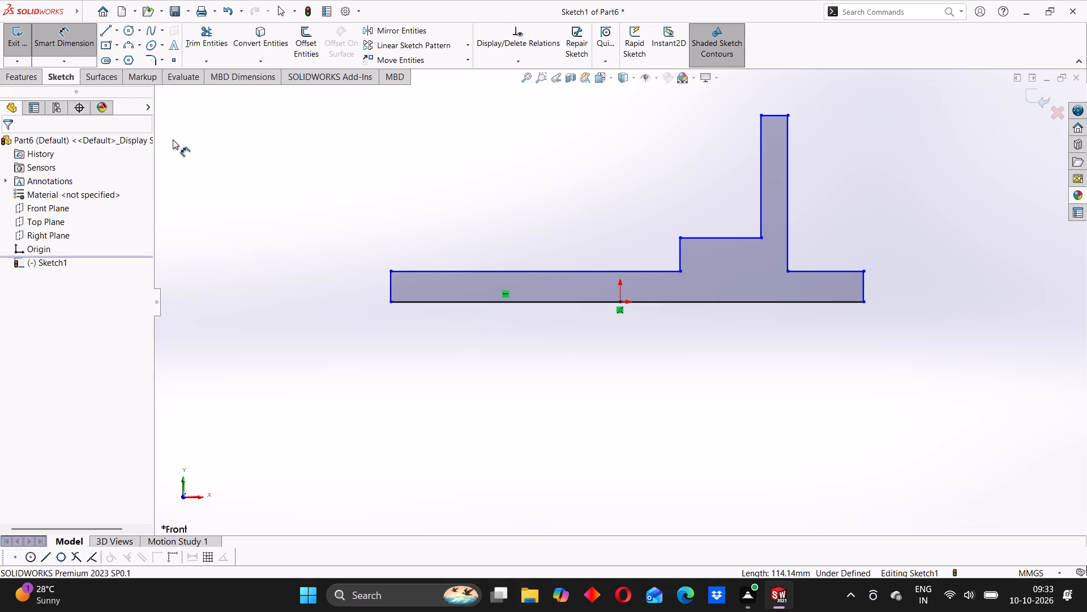
click(392, 303)
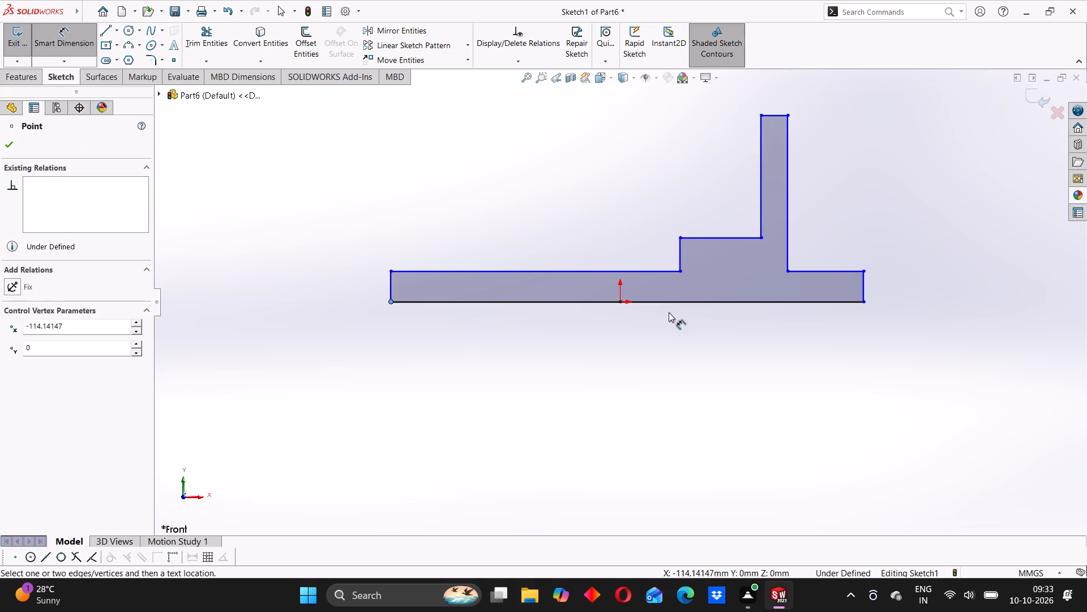
click(865, 305)
click(676, 402)
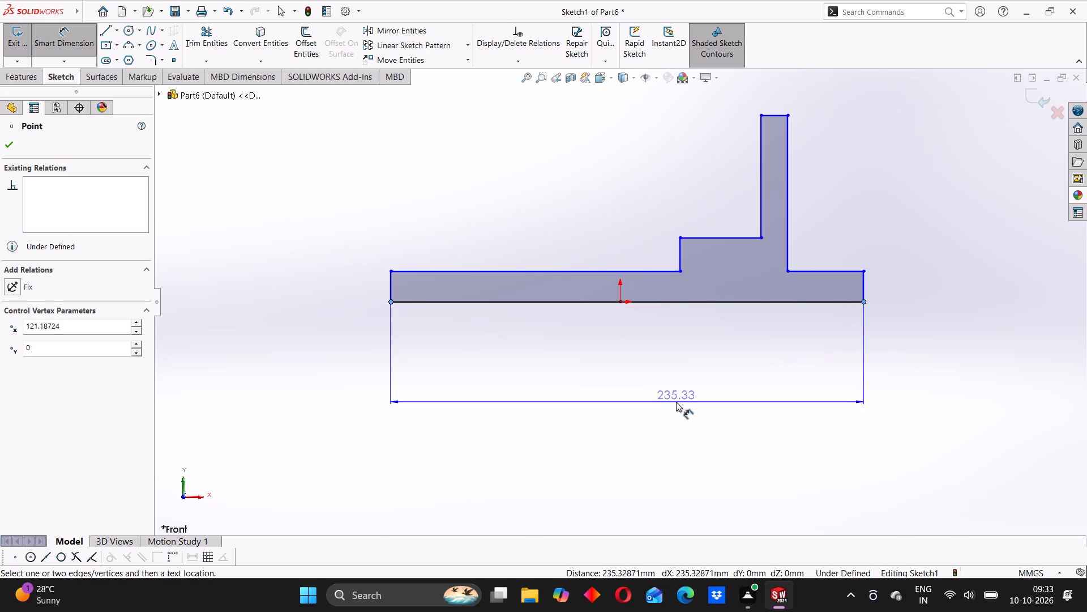
text(20)
key(5)
key(Return)
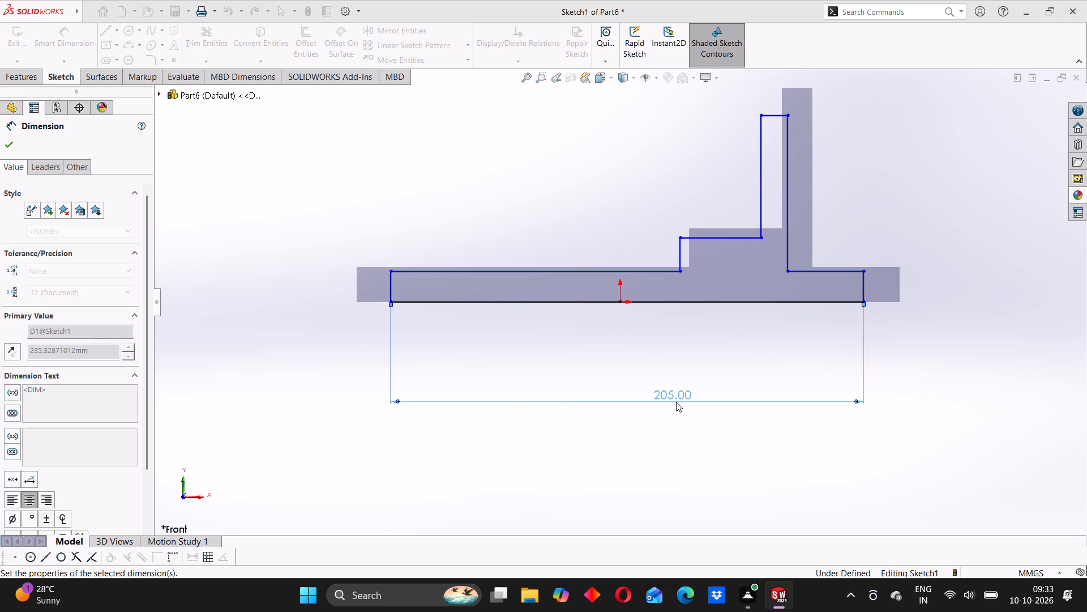
click(343, 341)
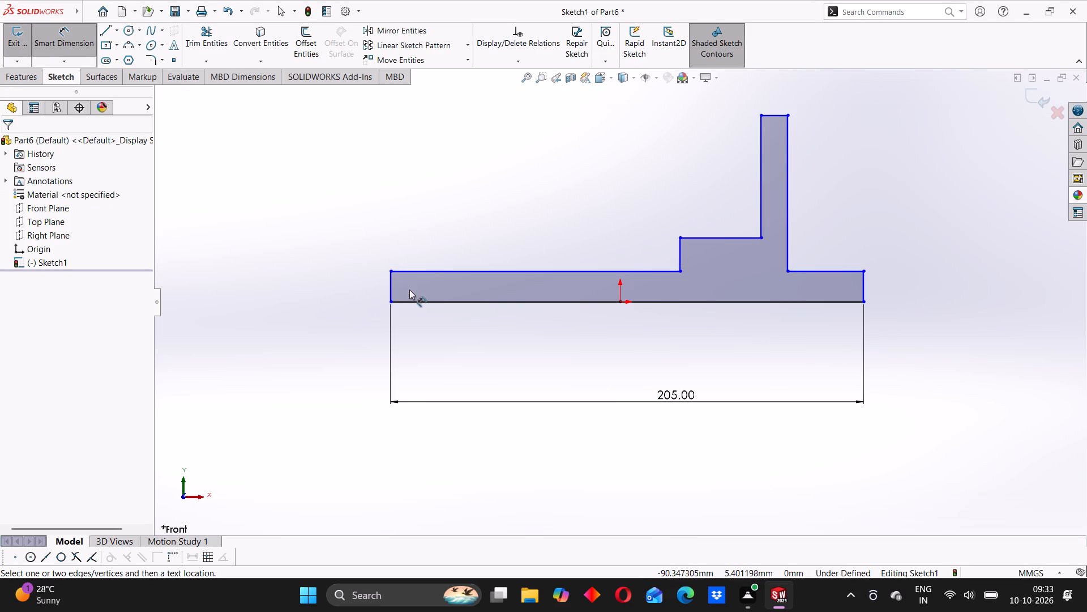
Dimension the base's left vertical edge as 20 mm high.
click(393, 286)
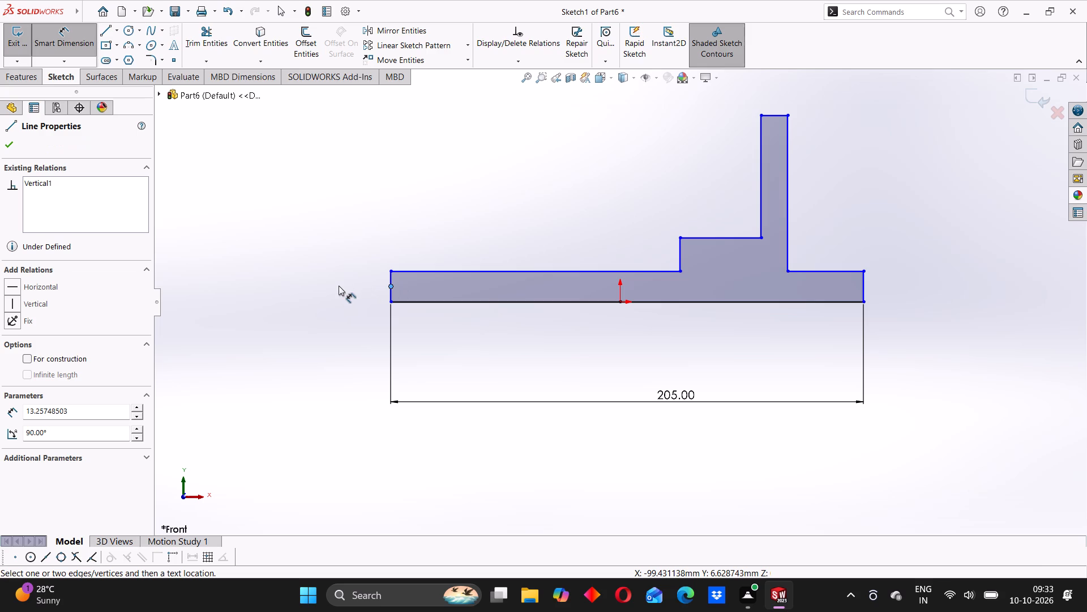
click(75, 39)
click(50, 42)
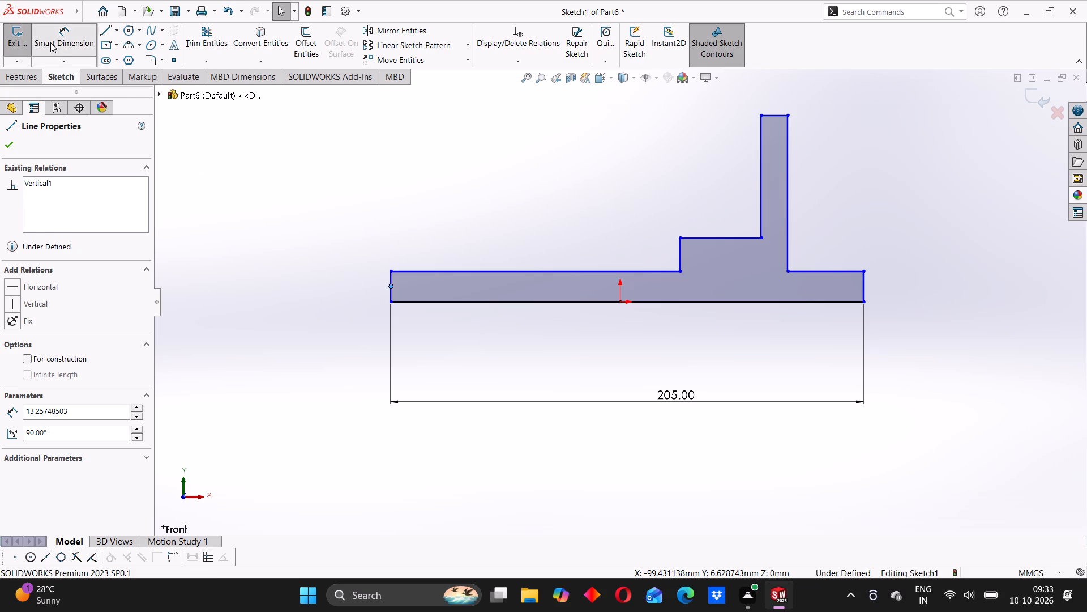
click(389, 295)
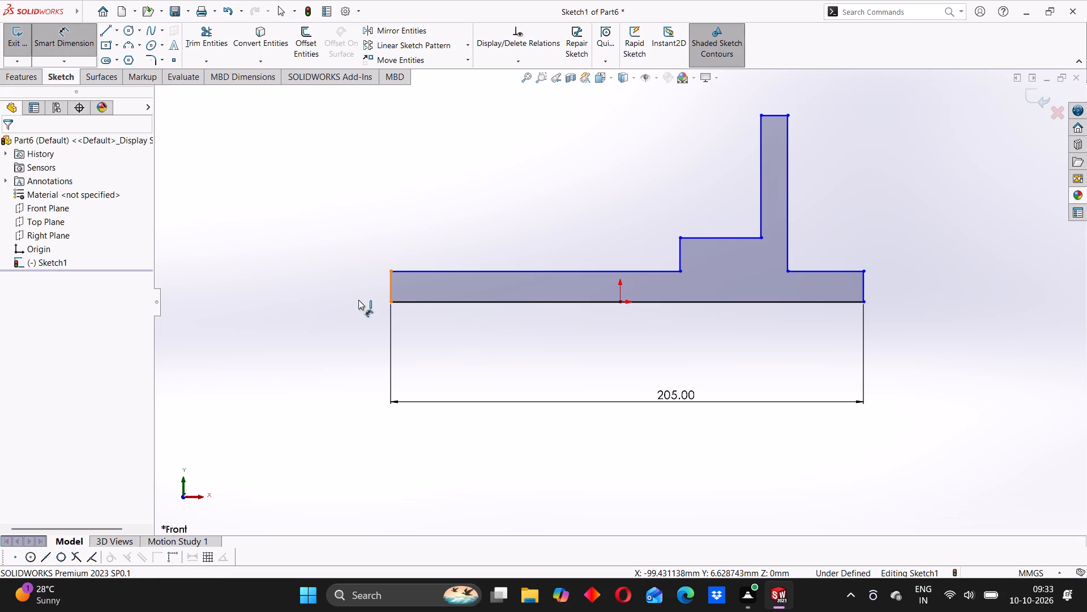
click(358, 300)
text(20)
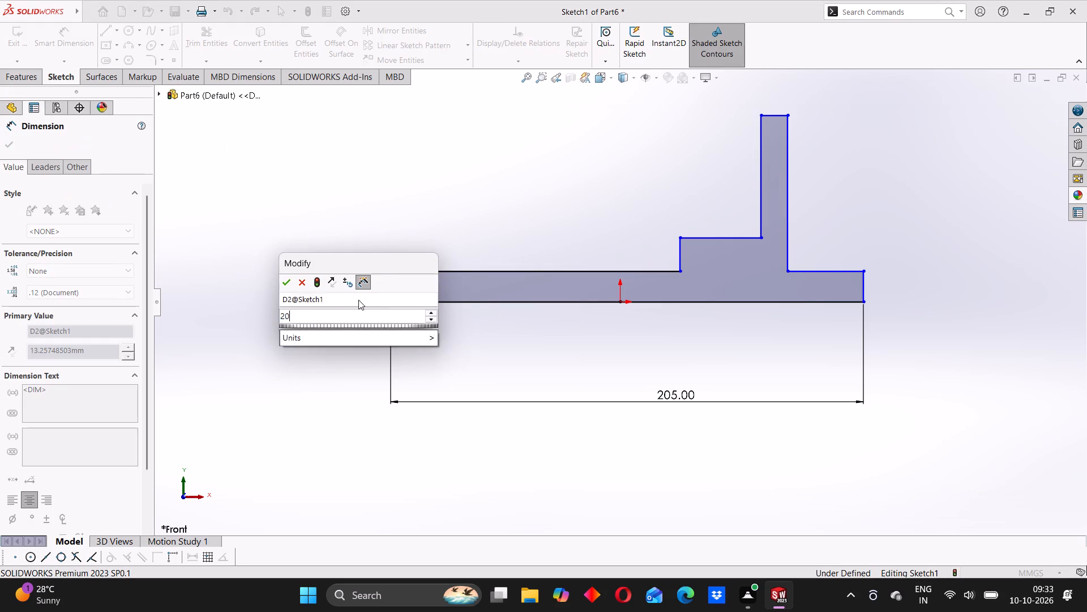
key(Return)
click(288, 249)
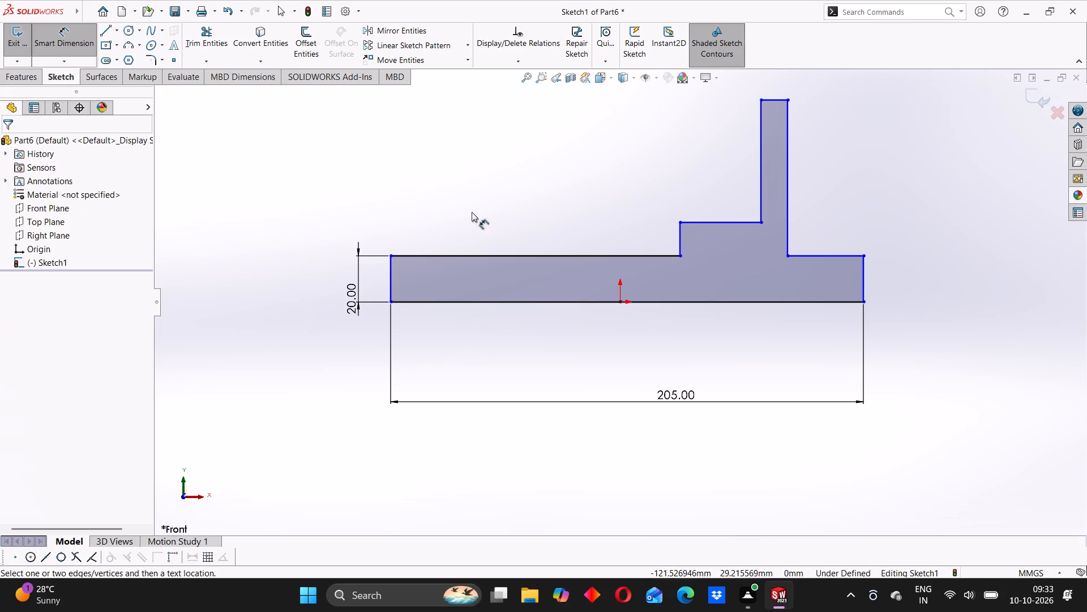
Dimension the raised step beside the upright with a height of 15 mm and a top edge length of 60 mm.
click(681, 234)
click(639, 233)
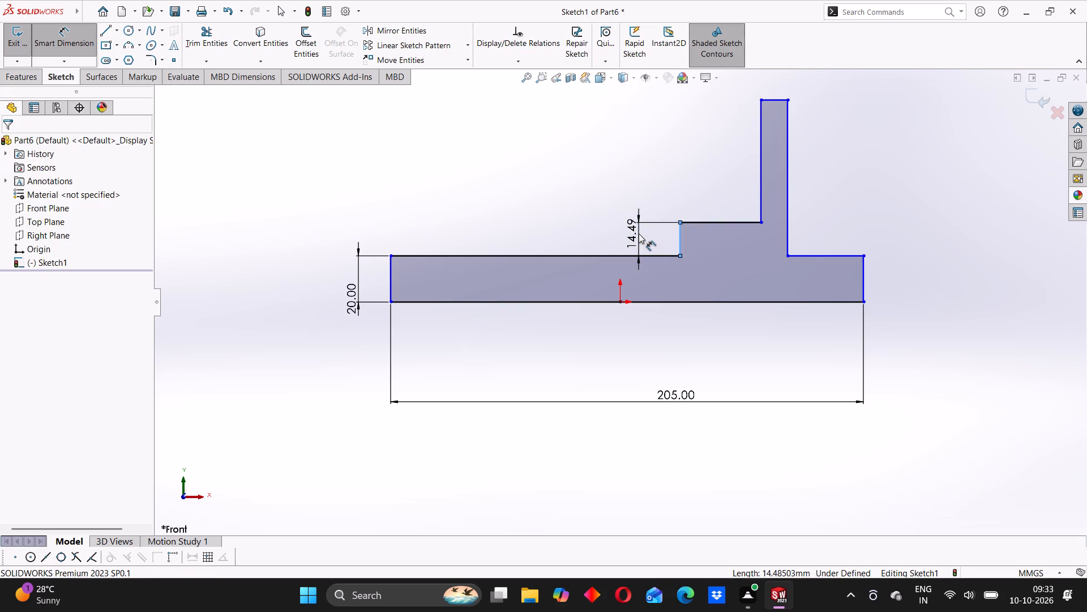
text(15)
key(Return)
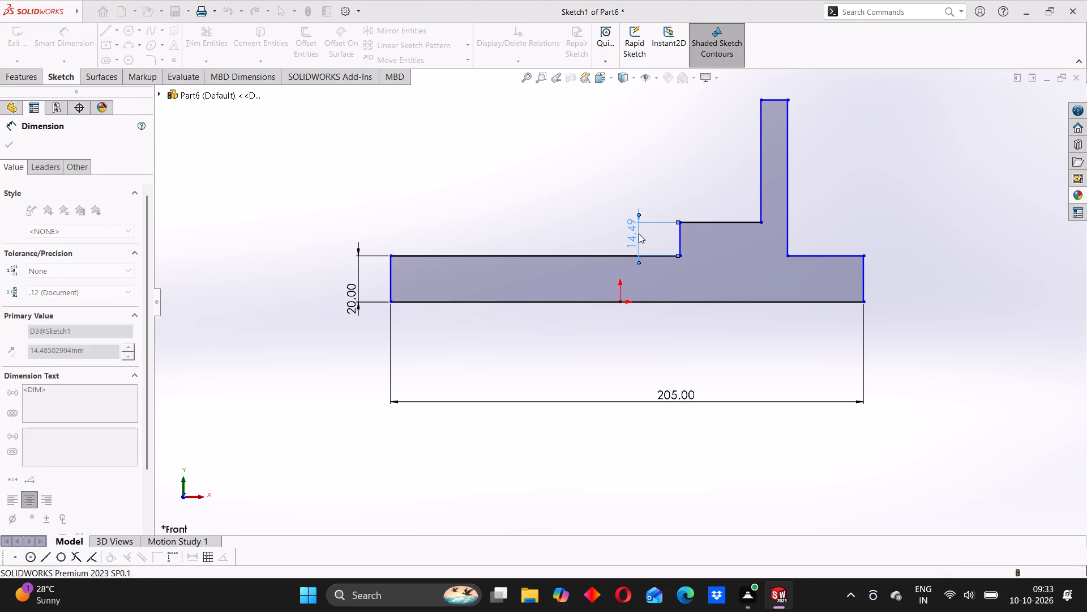
click(527, 207)
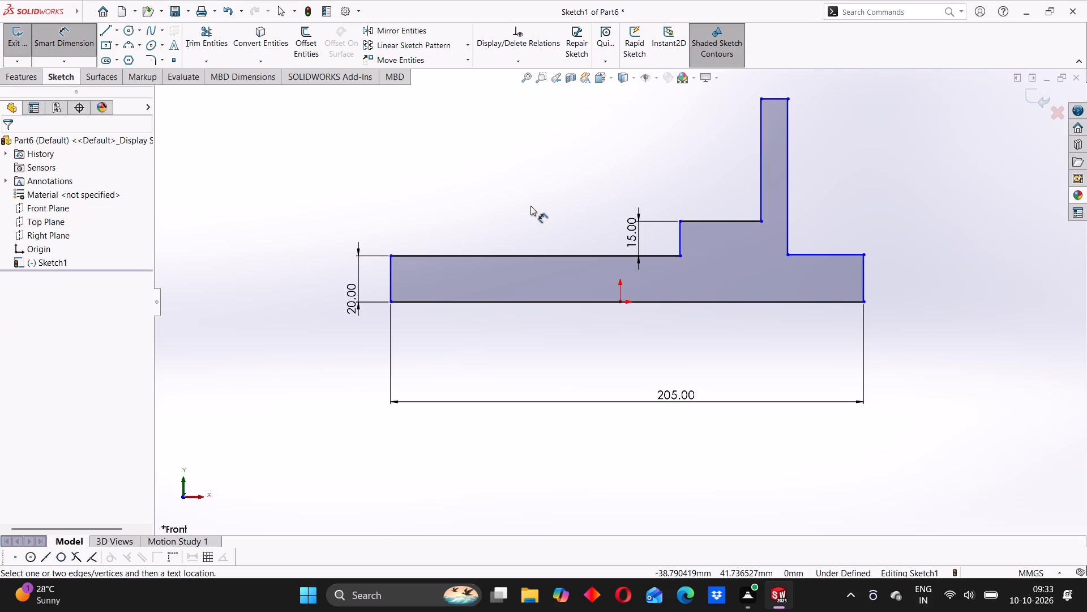
click(714, 221)
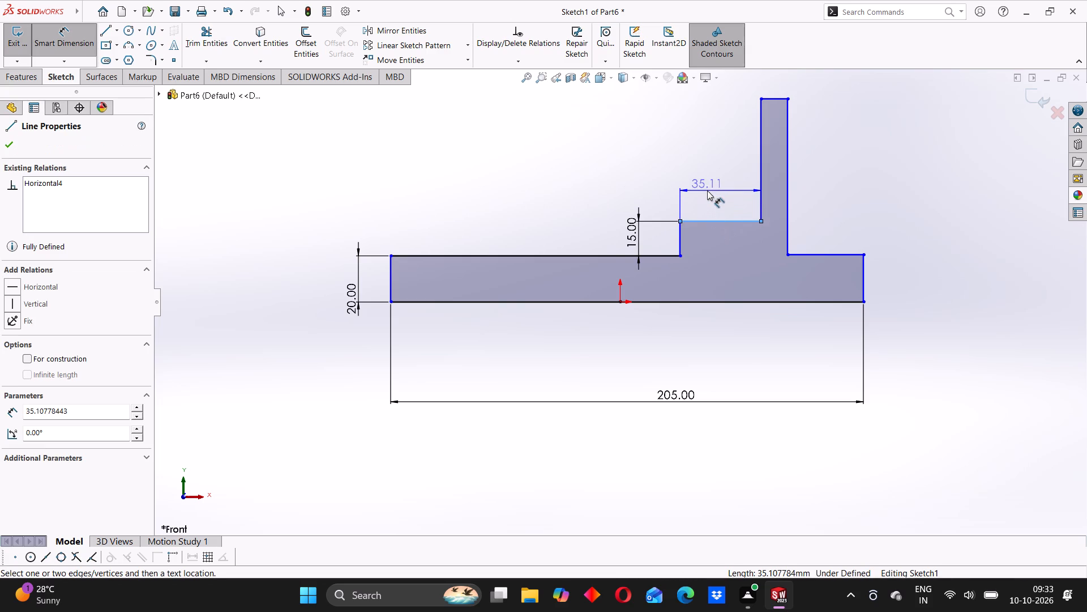
click(707, 190)
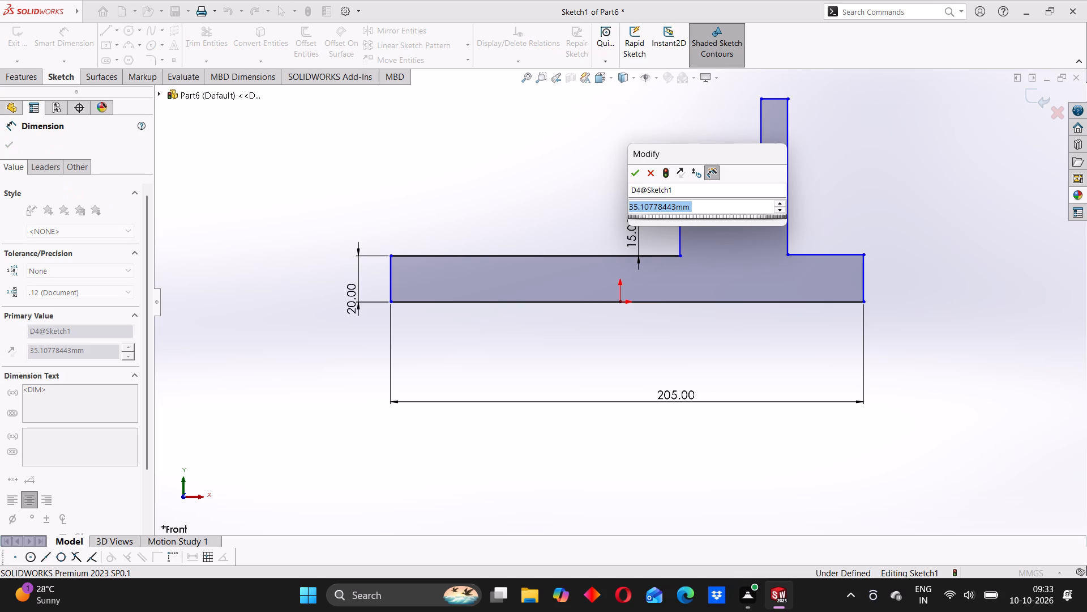
text(60)
key(Return)
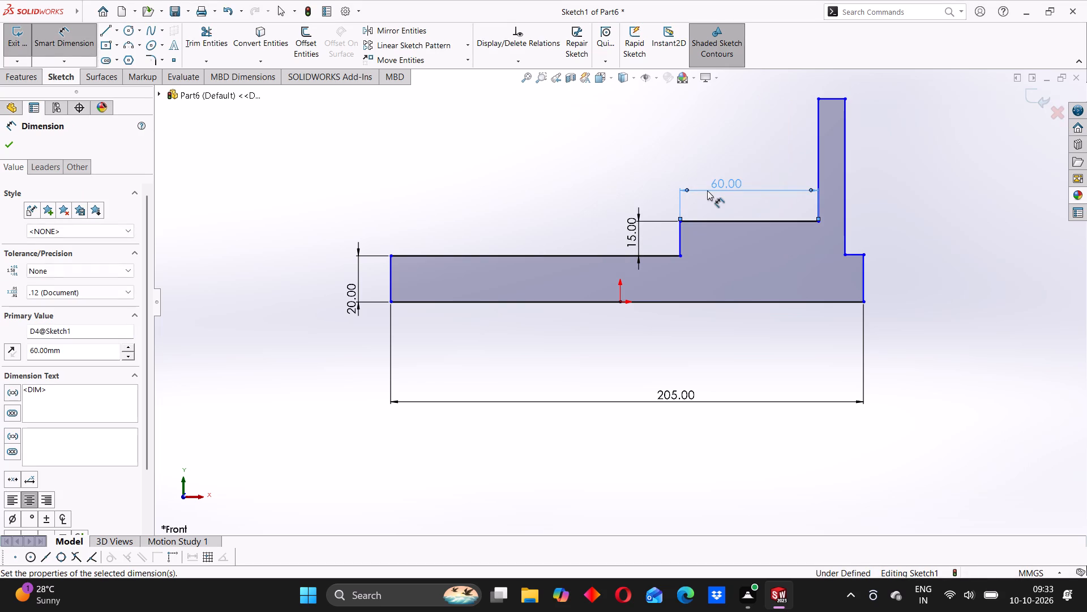
Dimension the upright with a 50 mm edge above the raised step and a 20 mm wide top edge.
click(820, 124)
click(744, 143)
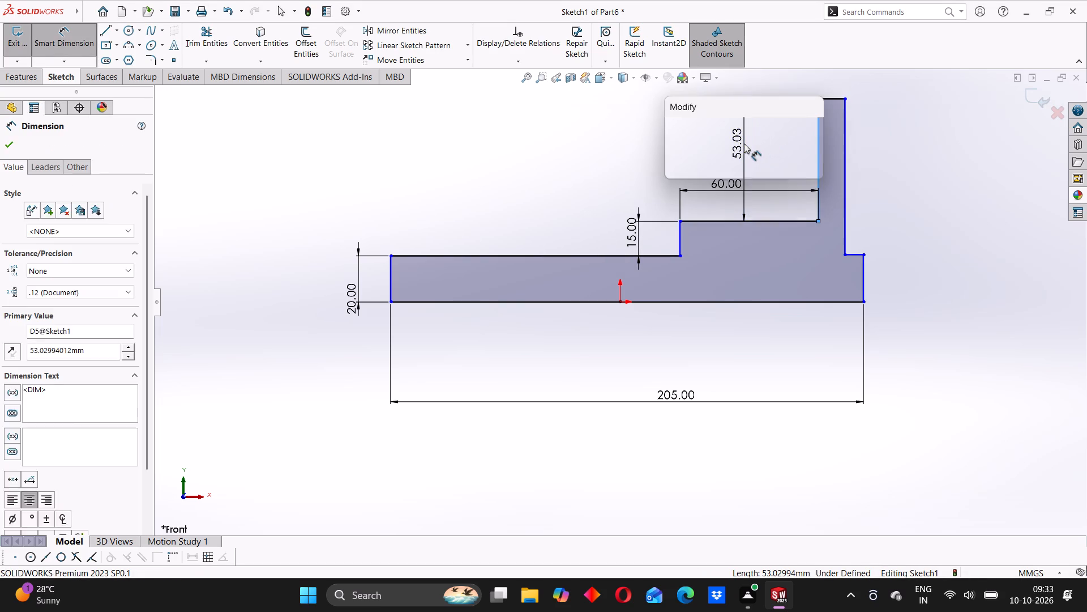
text(50)
key(Return)
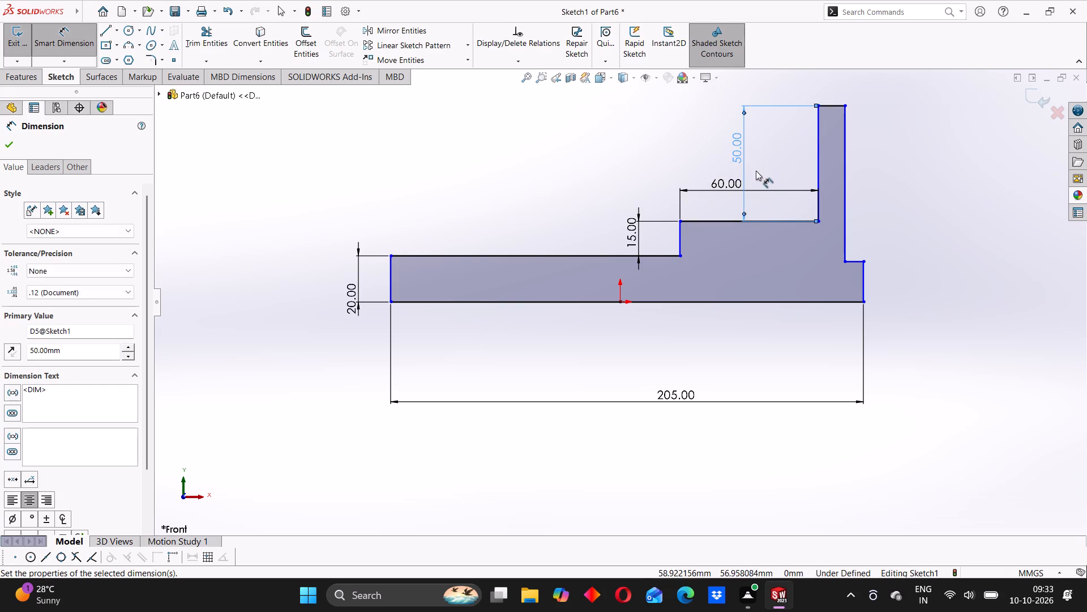
click(832, 105)
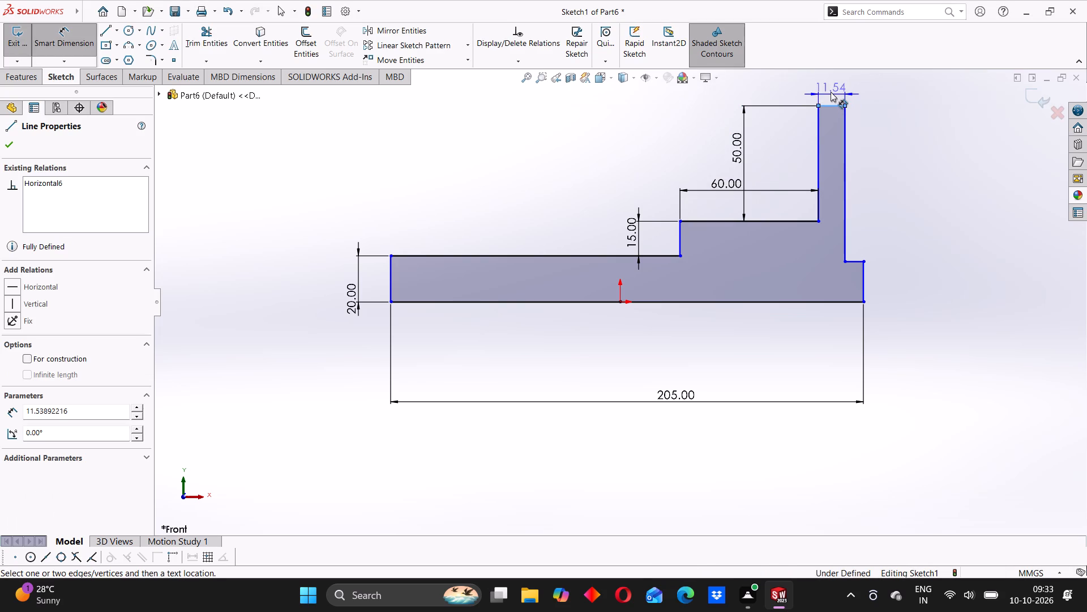
click(831, 92)
text(20)
key(Return)
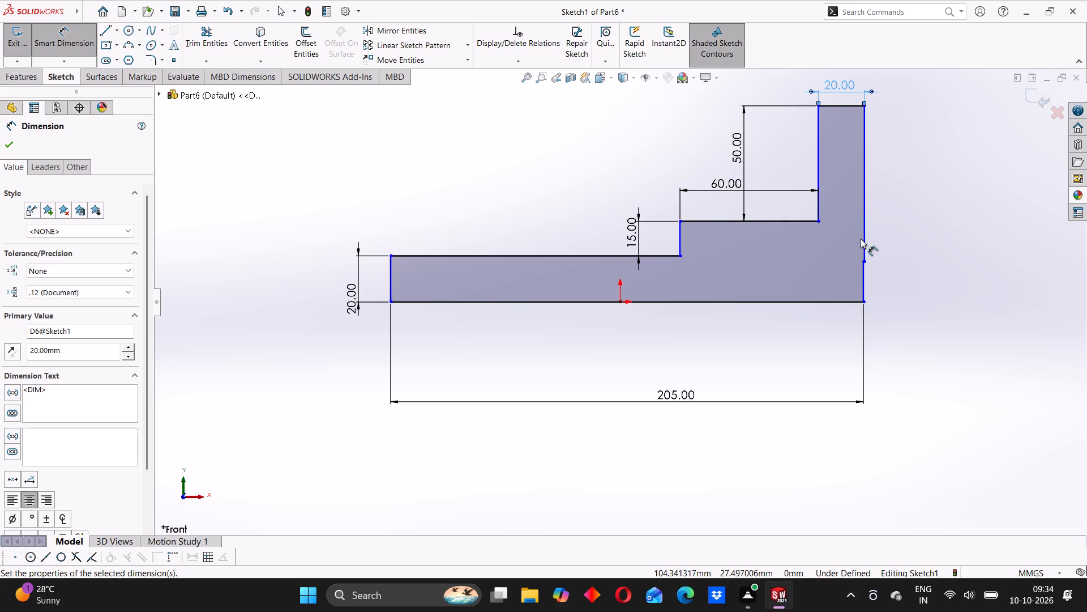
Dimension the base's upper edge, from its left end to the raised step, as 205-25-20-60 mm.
click(518, 256)
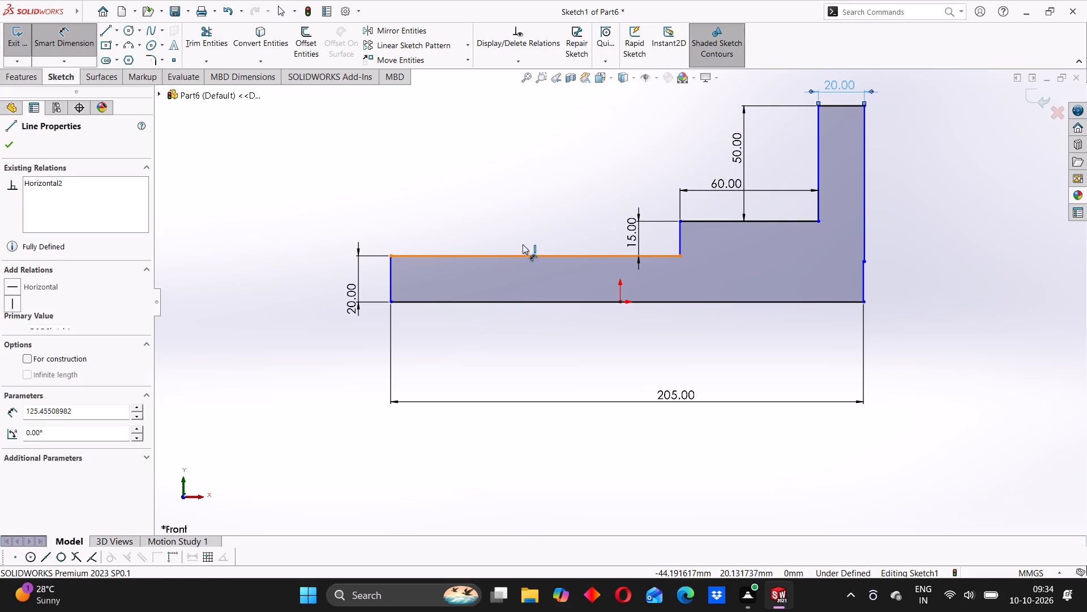
click(518, 224)
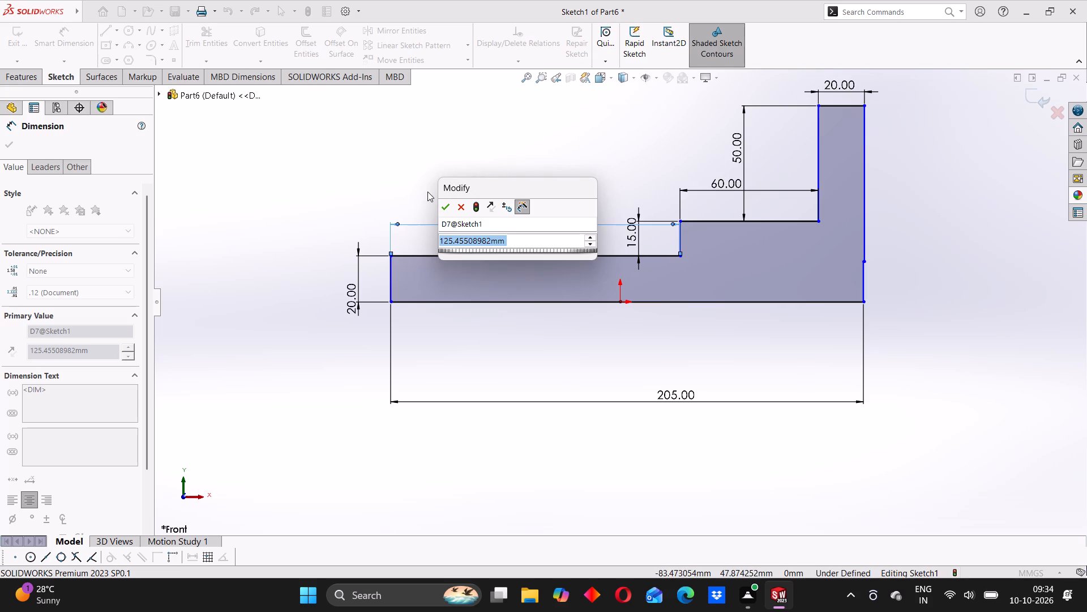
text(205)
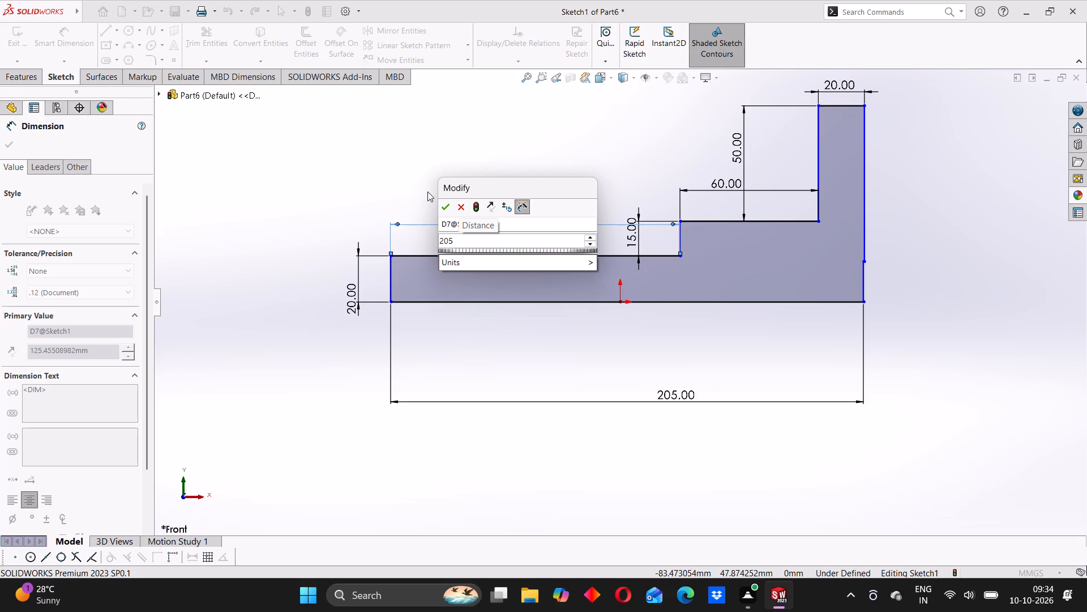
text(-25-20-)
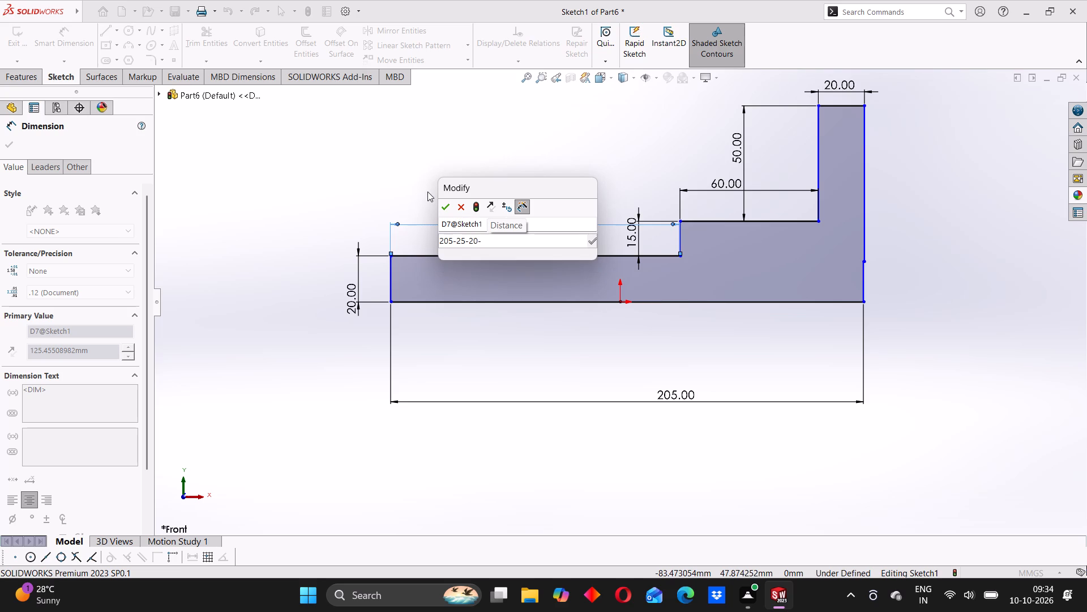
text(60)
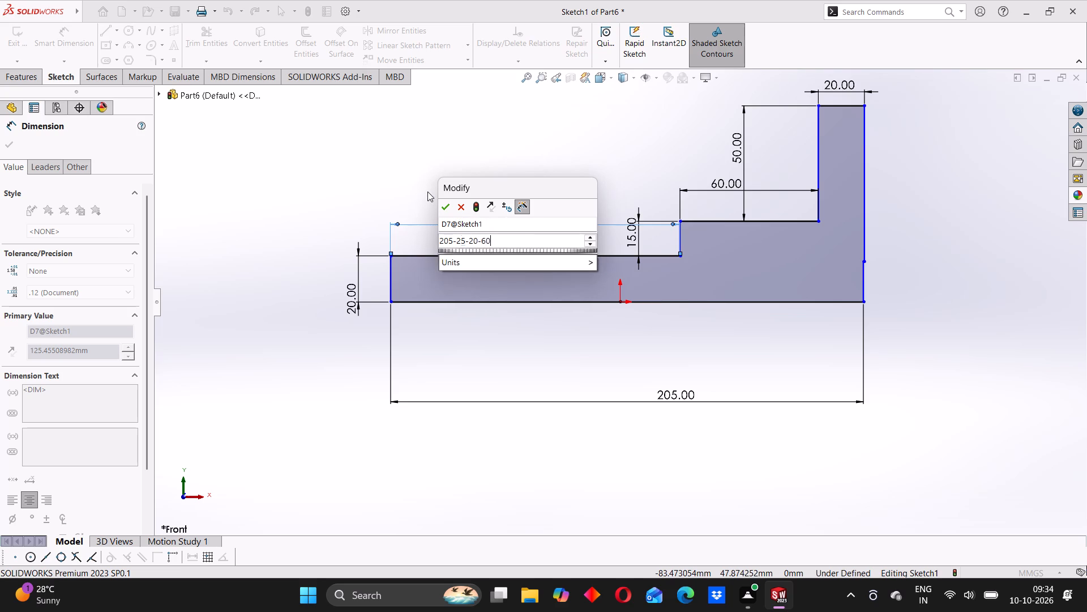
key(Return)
click(367, 174)
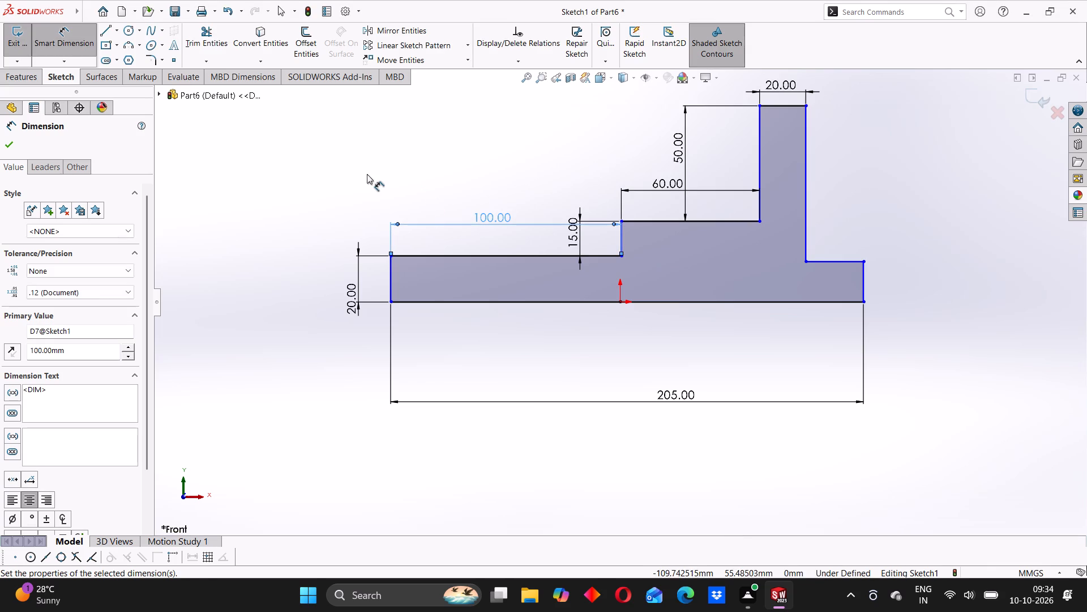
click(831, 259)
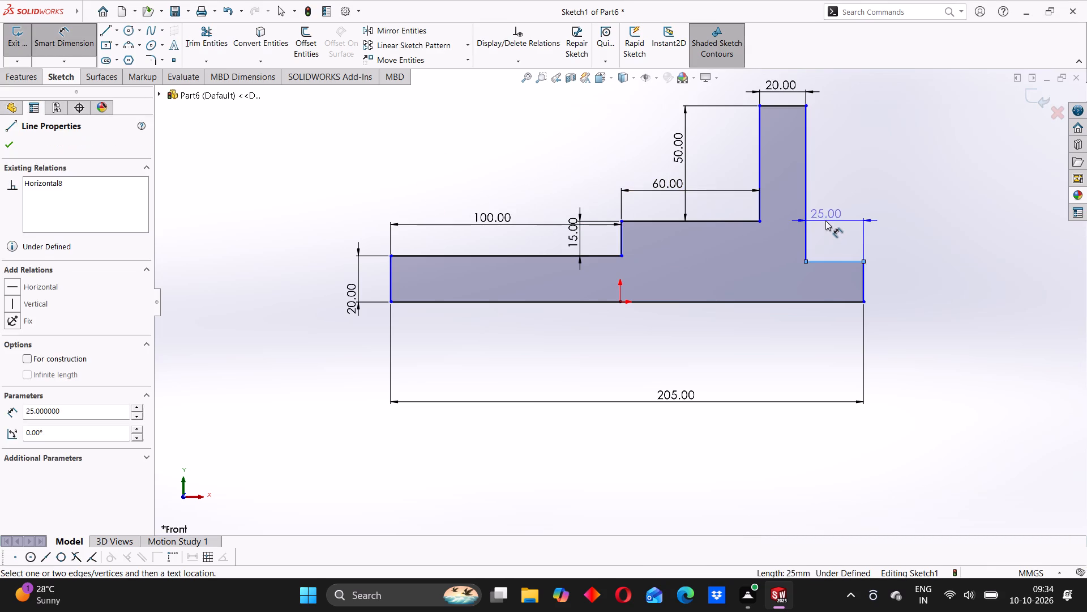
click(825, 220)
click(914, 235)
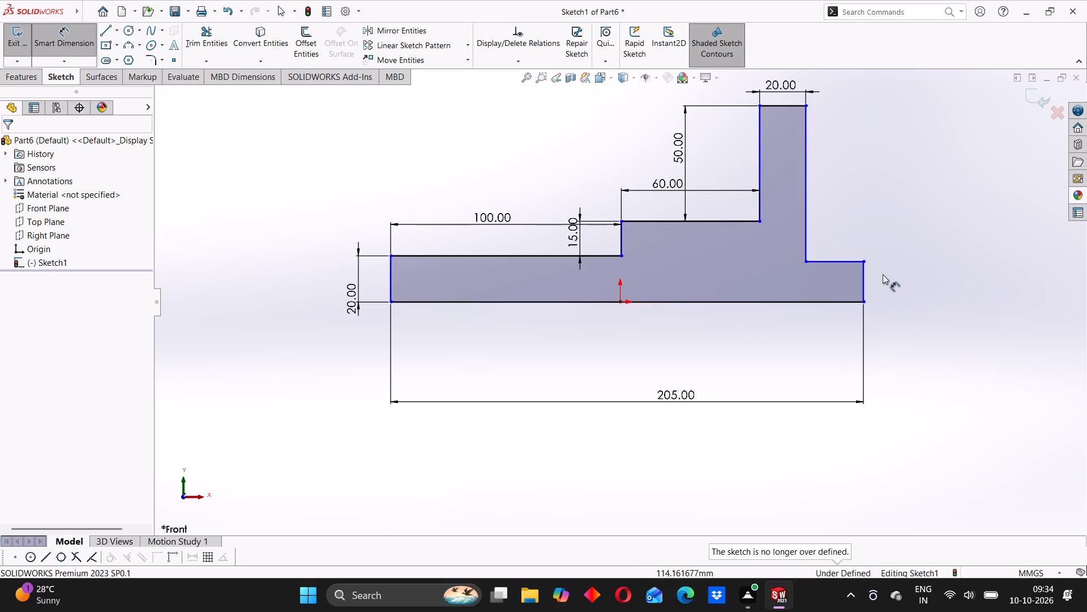
Dimension the base's right vertical edge as 15 mm high.
click(861, 276)
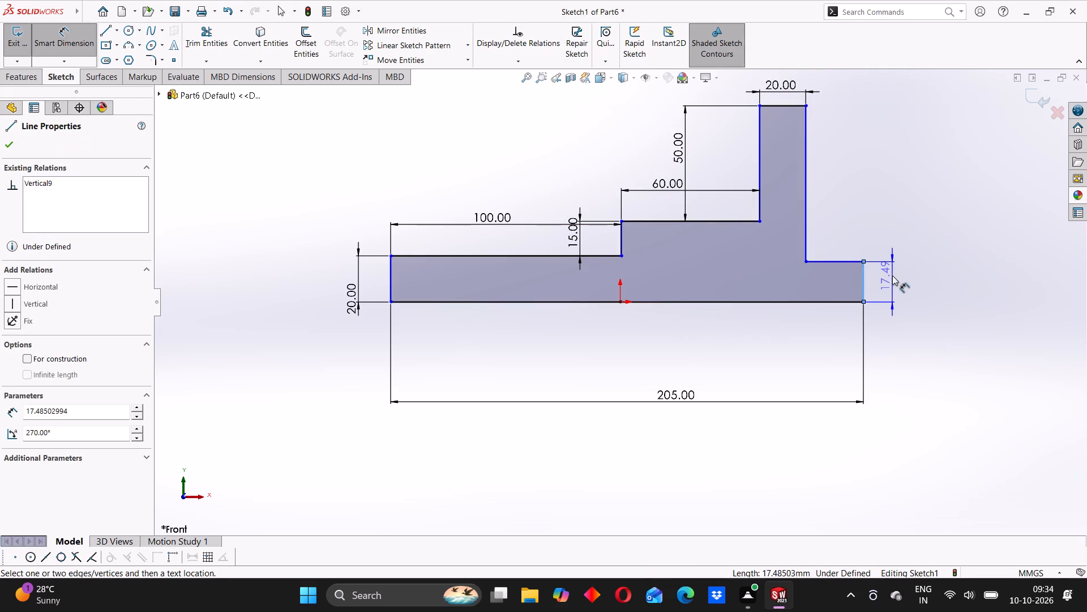
click(892, 275)
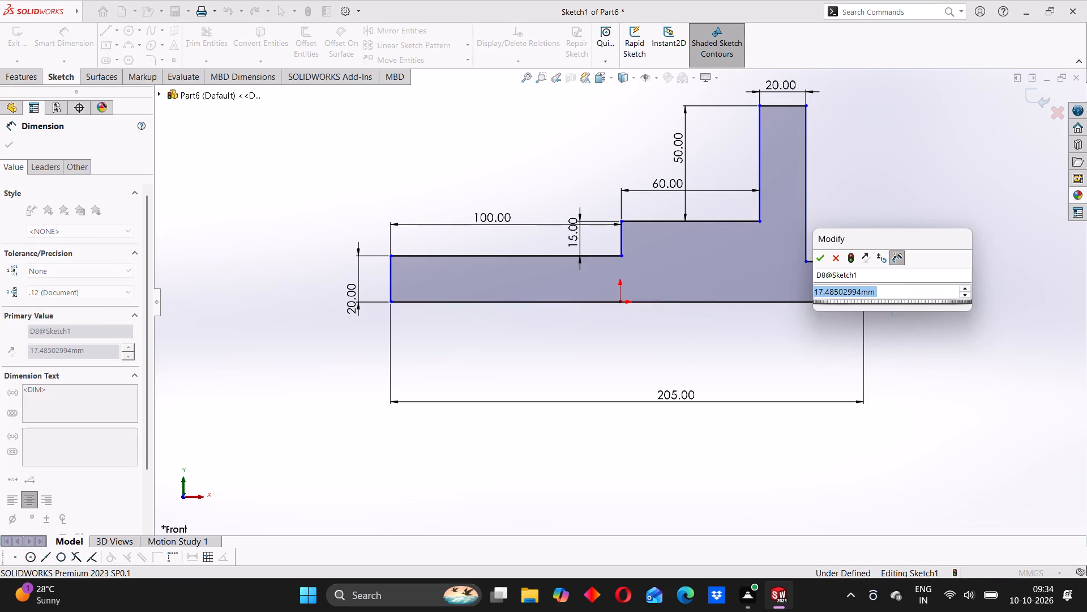
text(15)
key(Return)
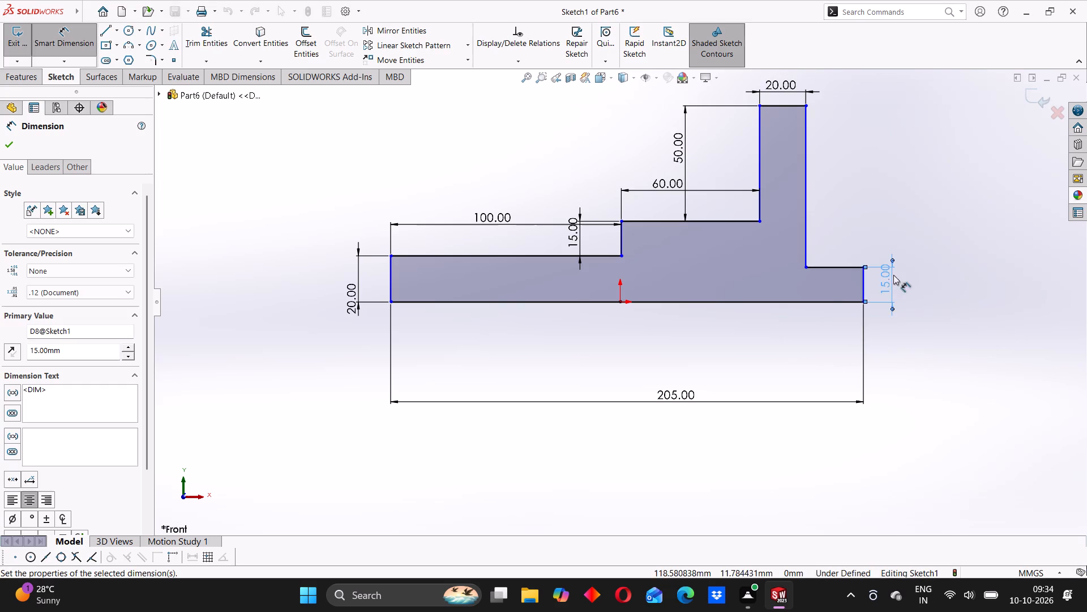
click(771, 356)
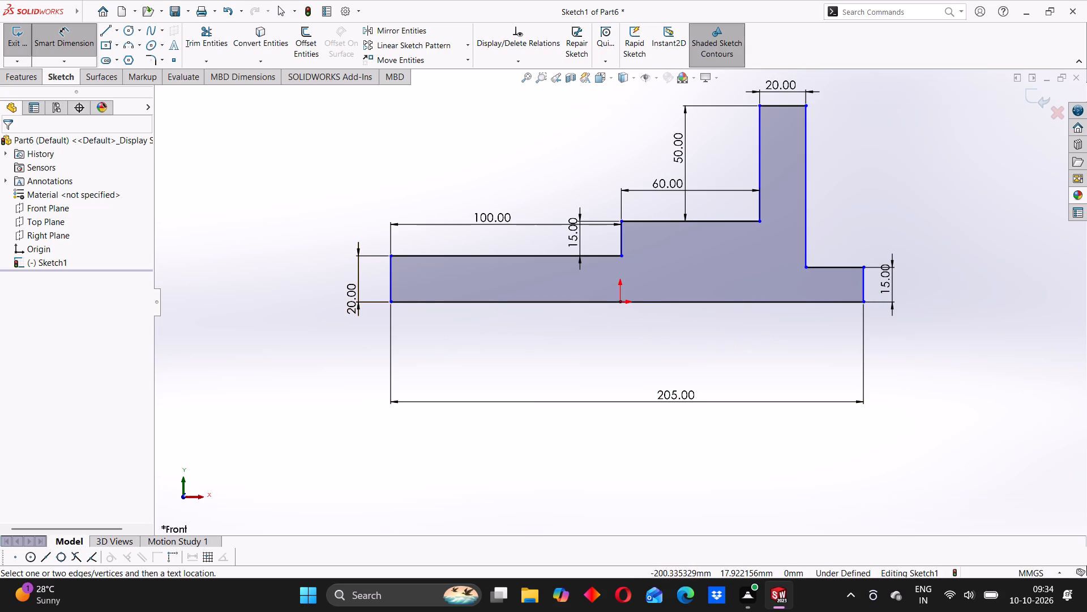
Dimension the horizontal distance from the origin to the base's right vertical edge as 205/2 mm.
click(619, 301)
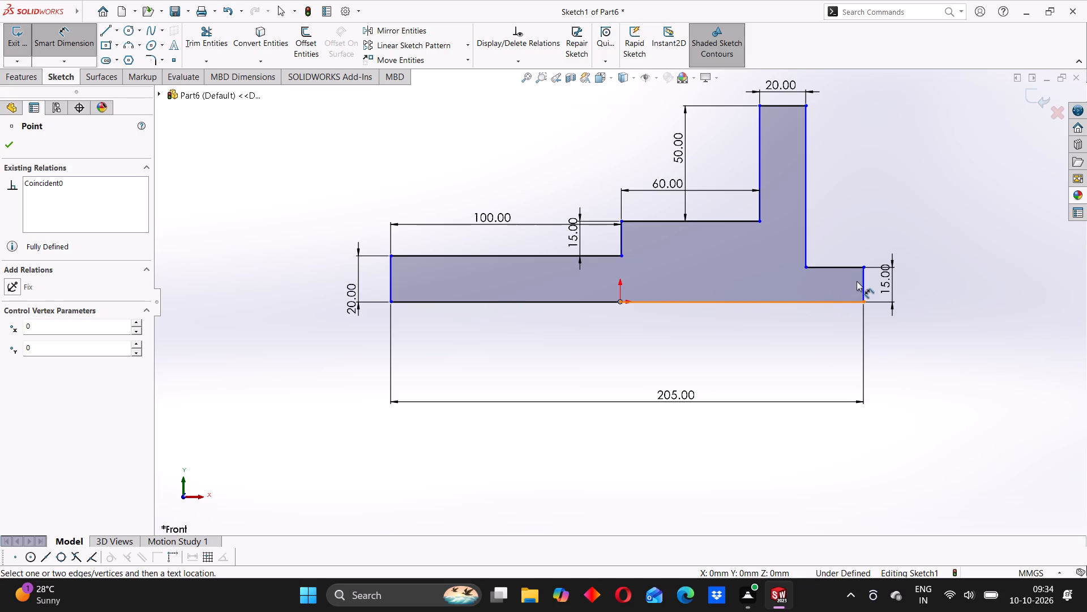
click(863, 282)
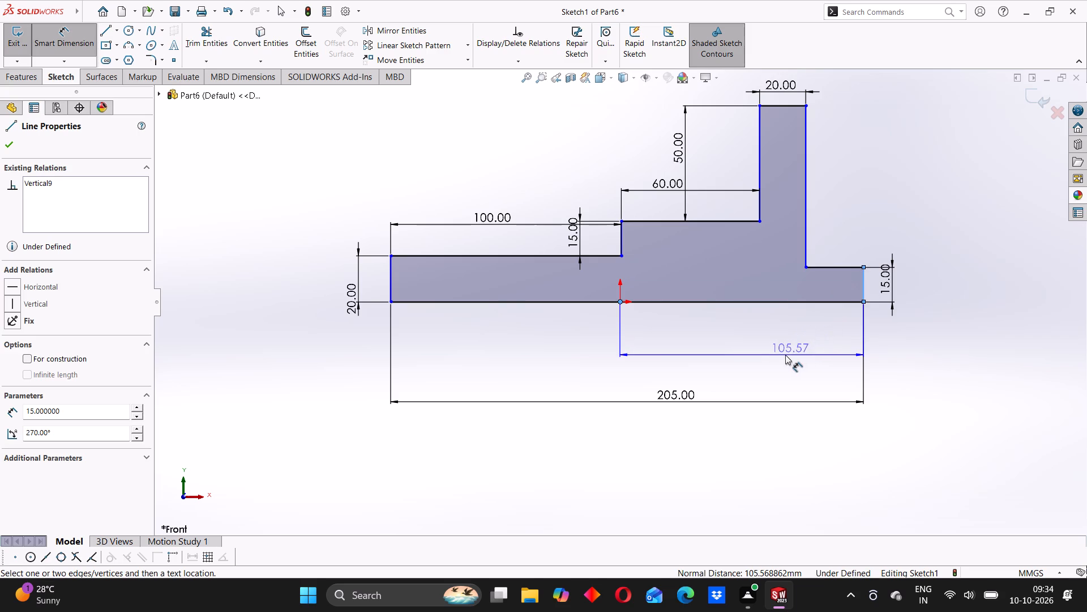
click(774, 358)
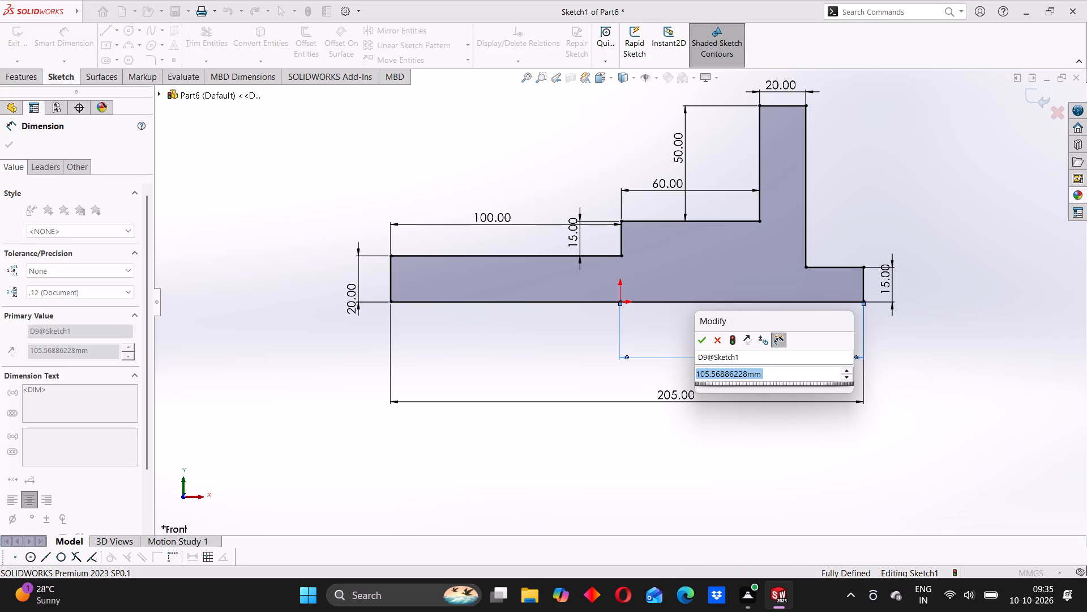
text(20)
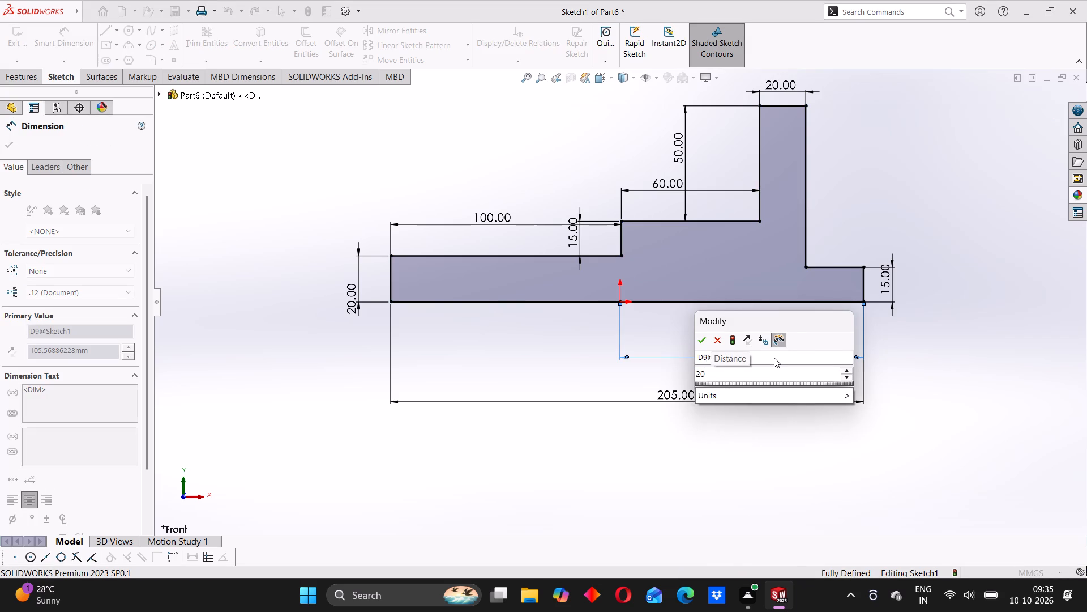
key(5)
key(slash)
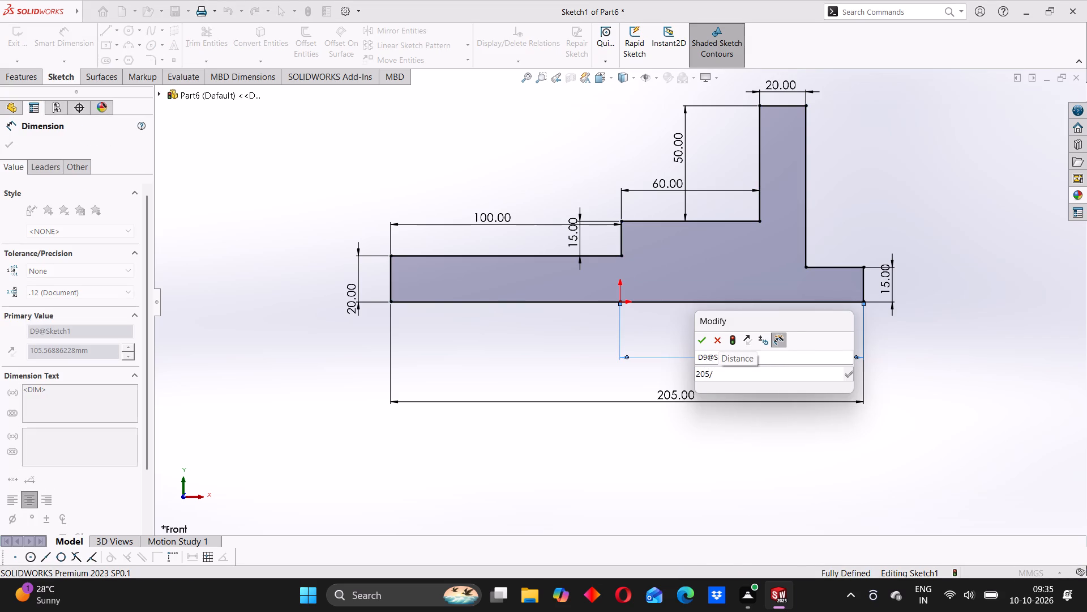
key(2)
key(Return)
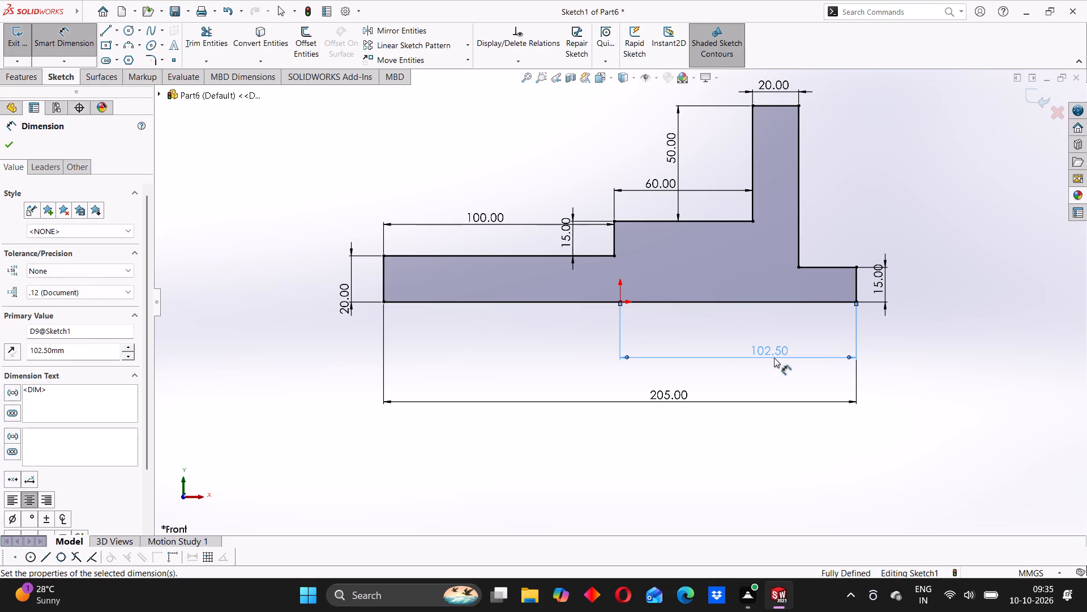
click(275, 290)
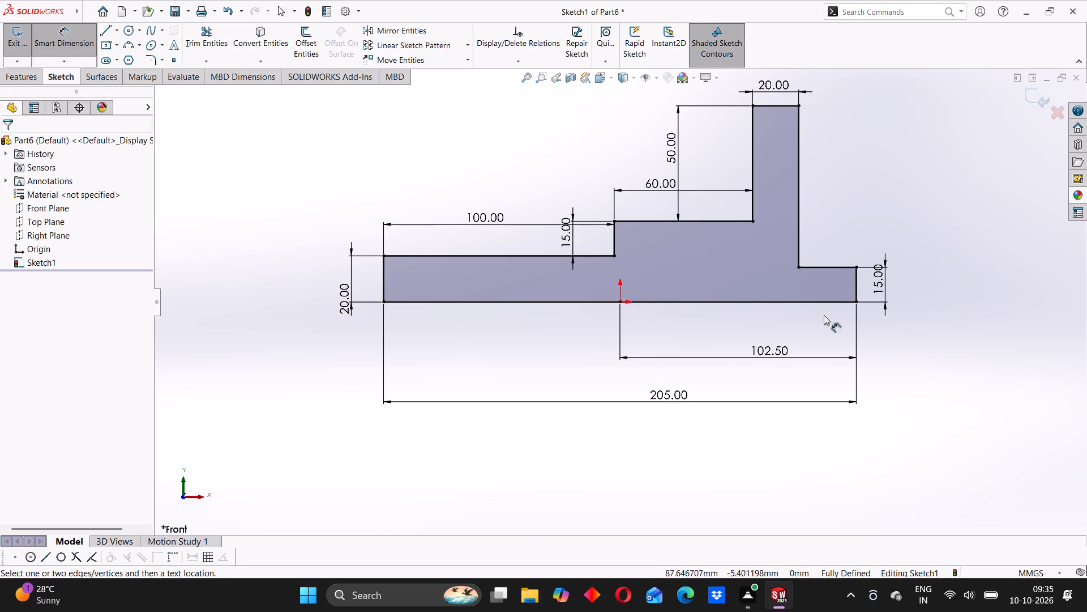
Extrude the stepped profile as a boss with a Mid Plane depth of 100 mm.
scroll(733, 275, up, 2)
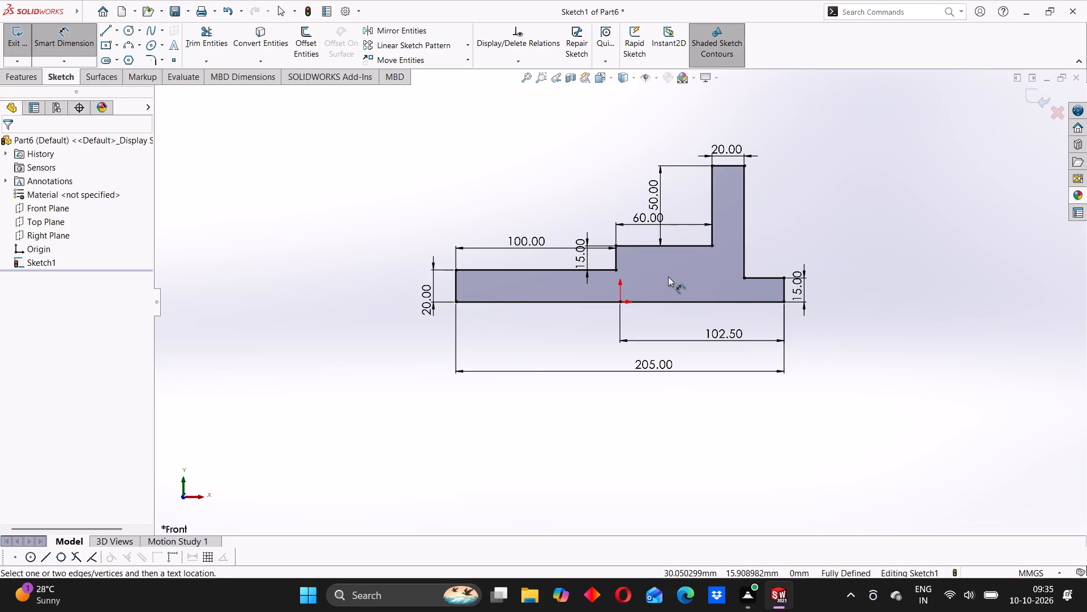
scroll(577, 291, down, 2)
scroll(643, 278, up, 2)
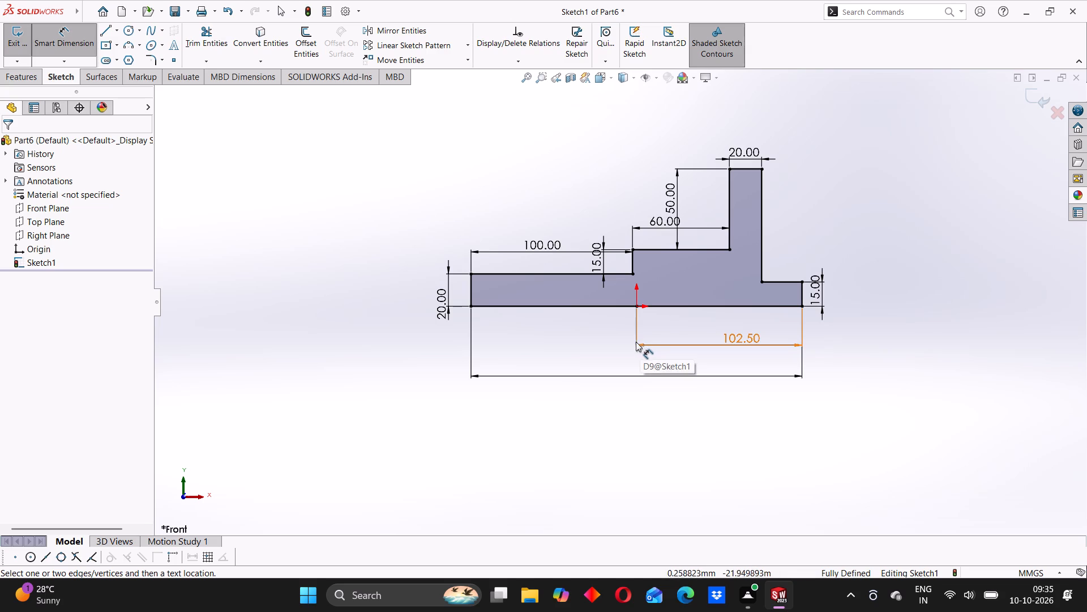
scroll(605, 327, up, 2)
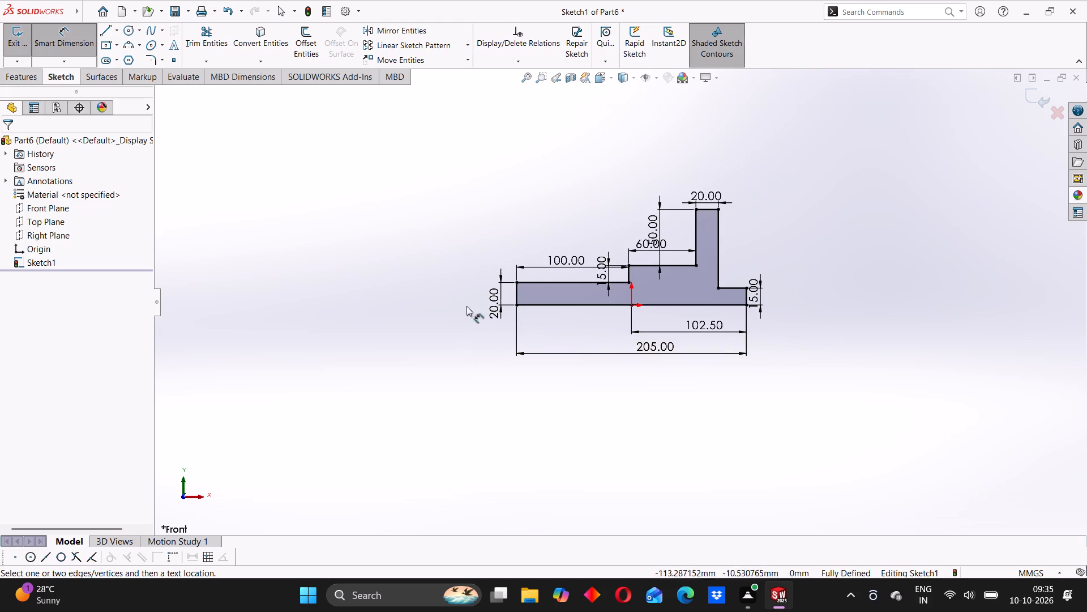
click(60, 47)
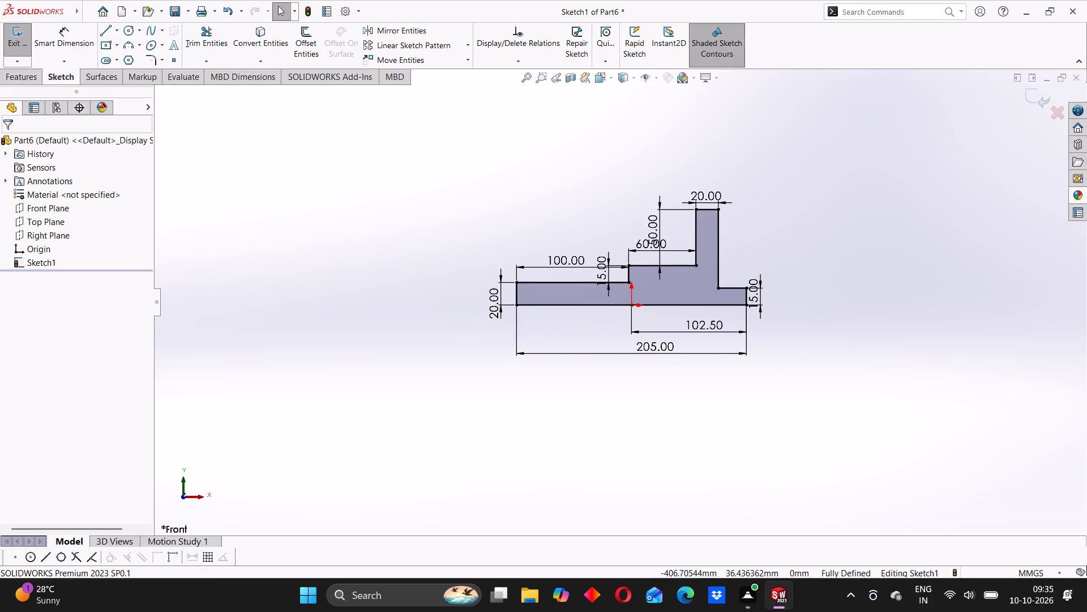
click(24, 80)
click(37, 49)
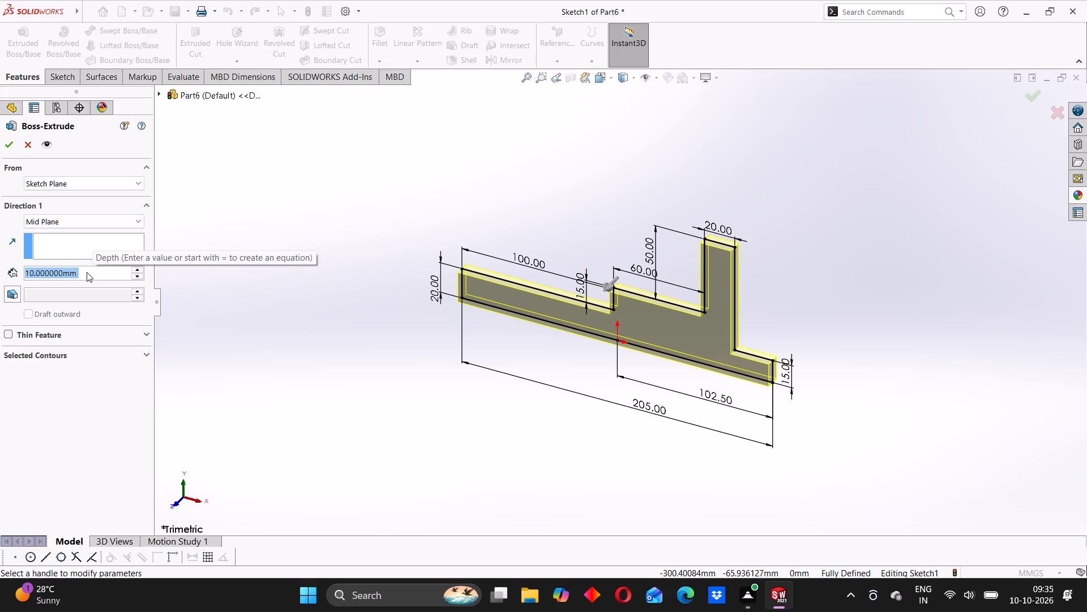
text(100)
key(Return)
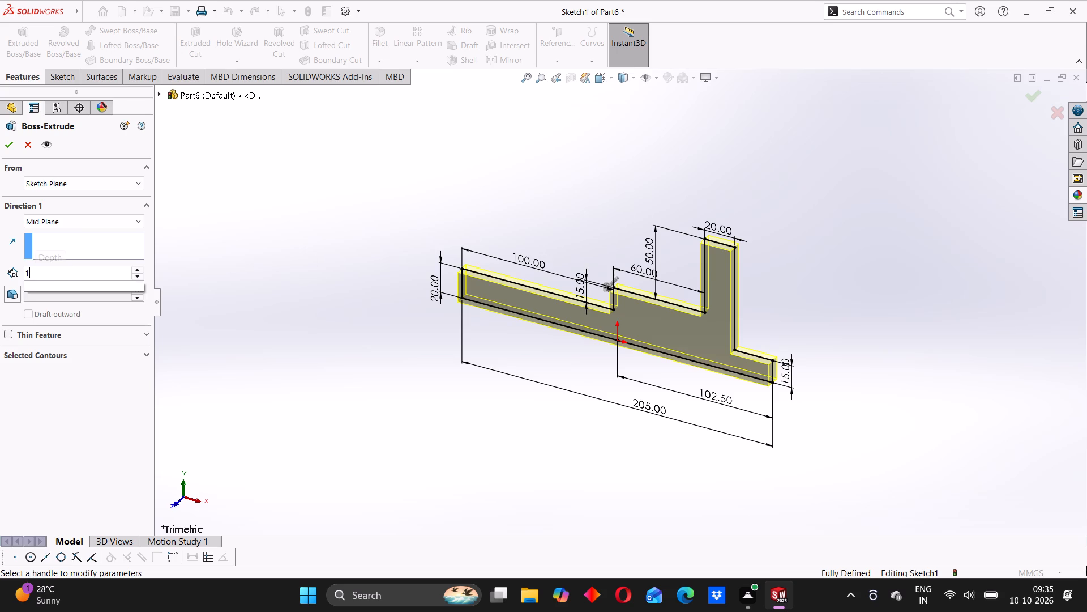
middle_drag(313, 354, 337, 325)
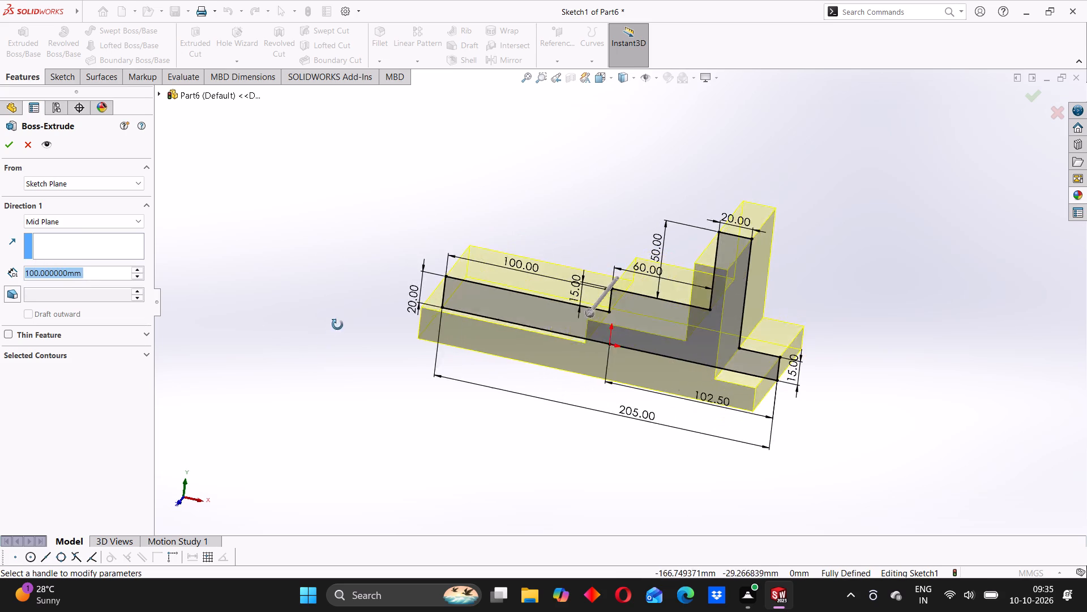
middle_drag(337, 325, 422, 355)
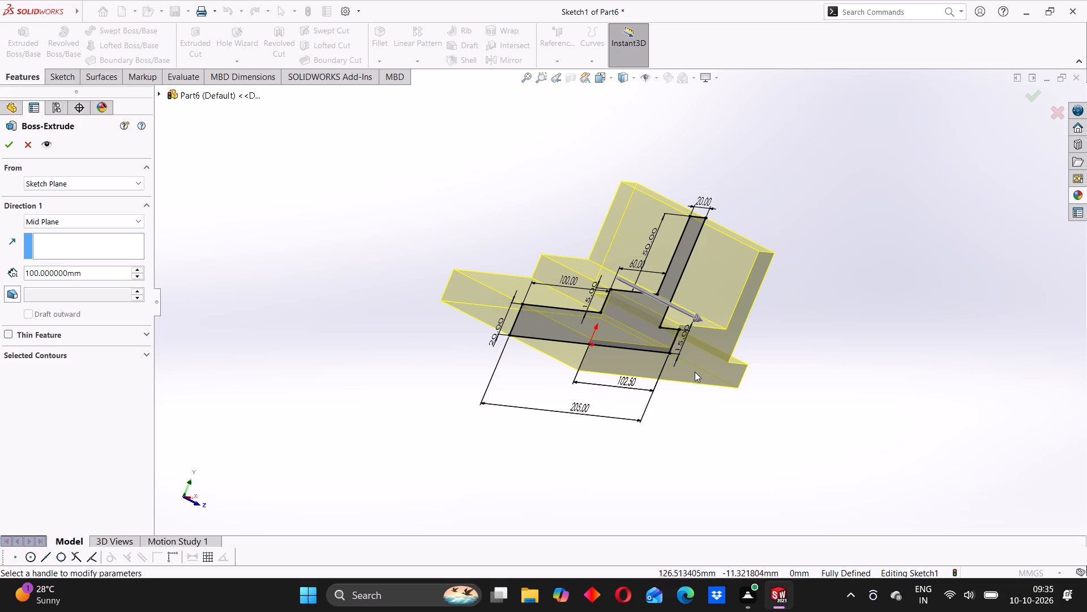
middle_drag(712, 420, 664, 368)
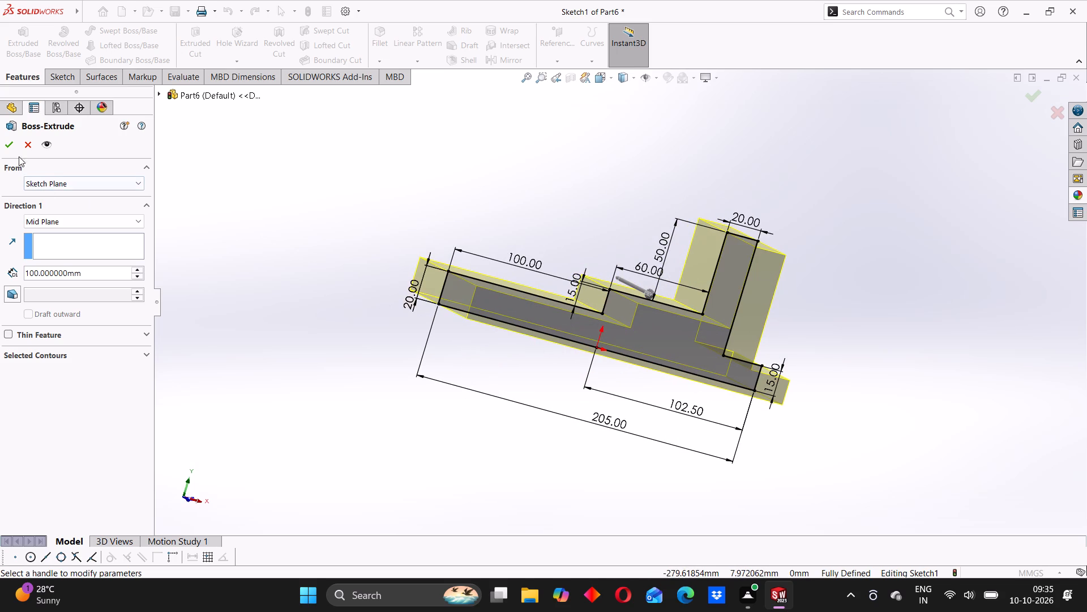
click(8, 145)
middle_drag(467, 307, 479, 359)
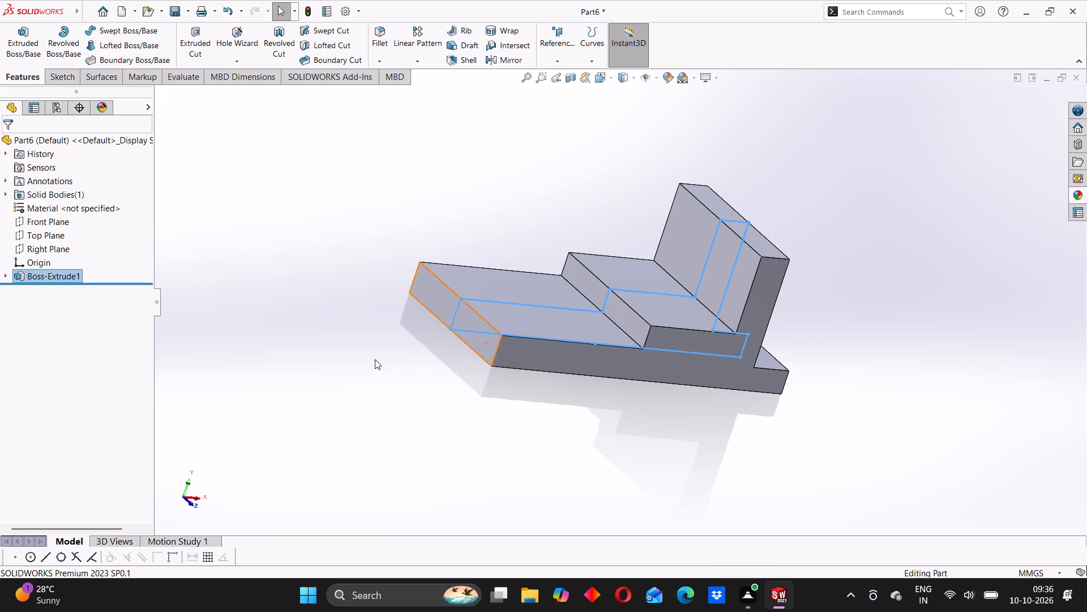
click(375, 359)
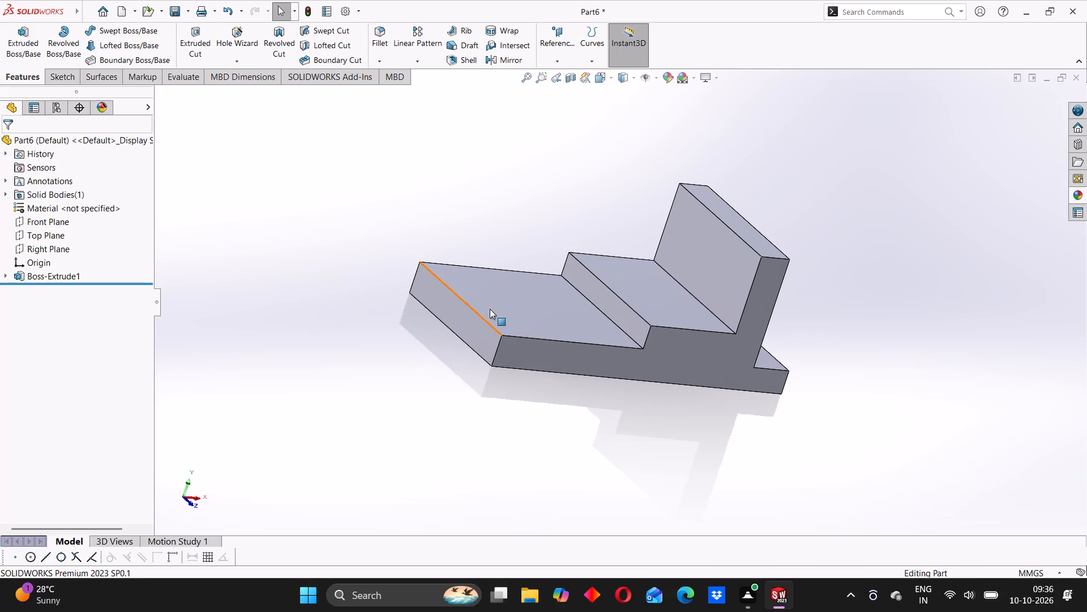
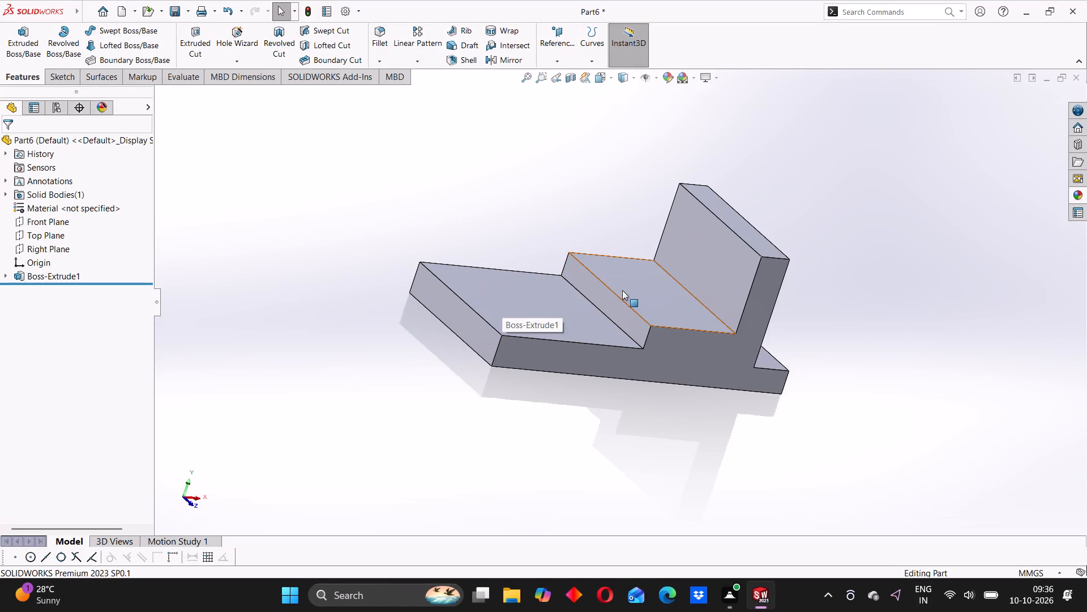
Open a sketch on the low ledge behind the upright and draw a circle about 6.2 mm in diameter near its back end.
middle_drag(724, 322, 714, 331)
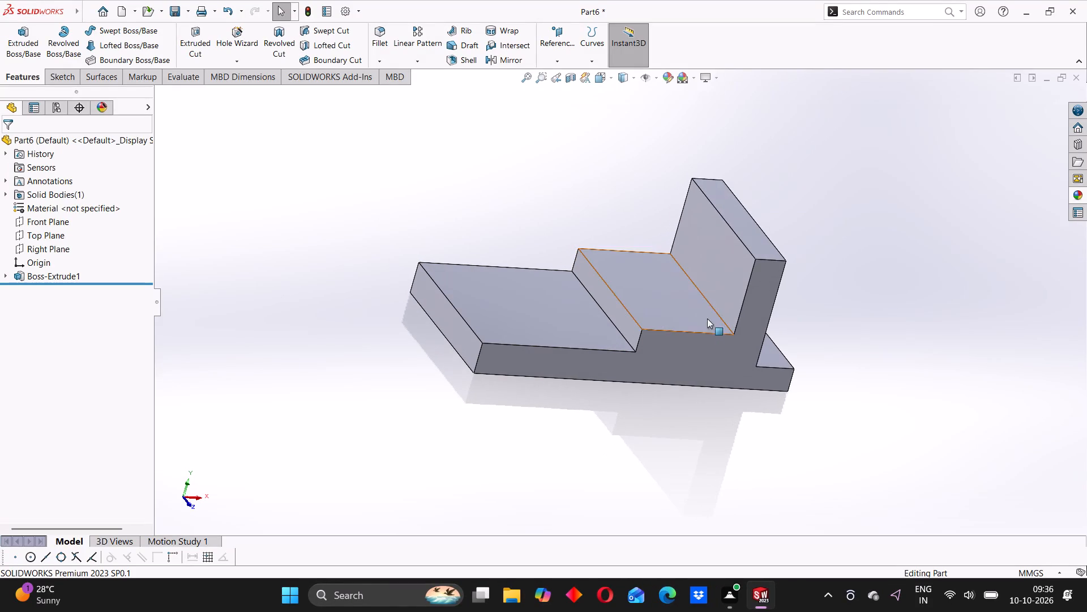
middle_drag(713, 305, 684, 338)
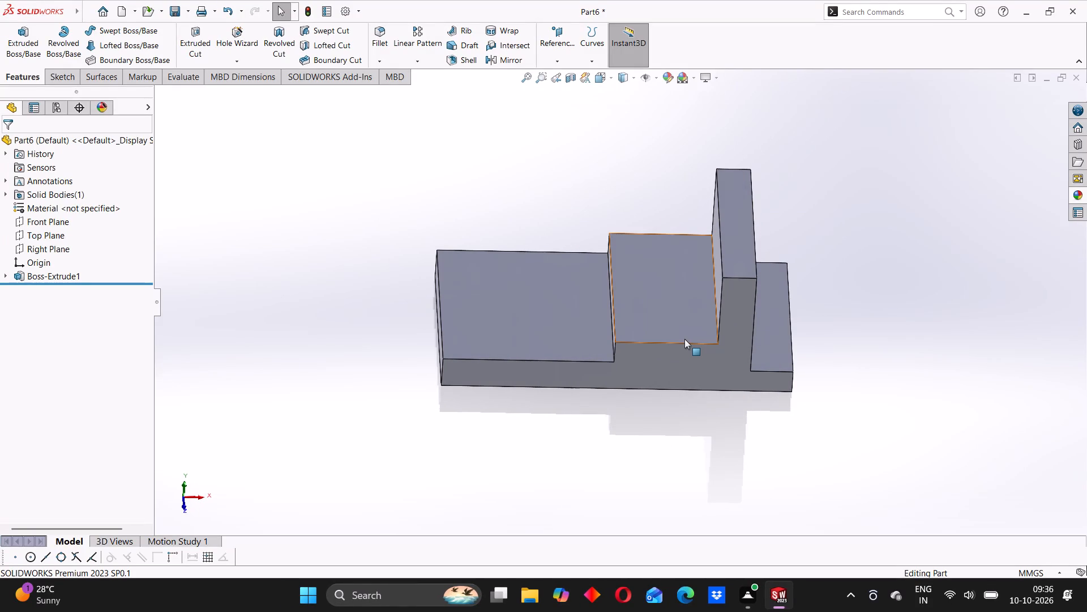
middle_drag(690, 315, 669, 372)
click(763, 305)
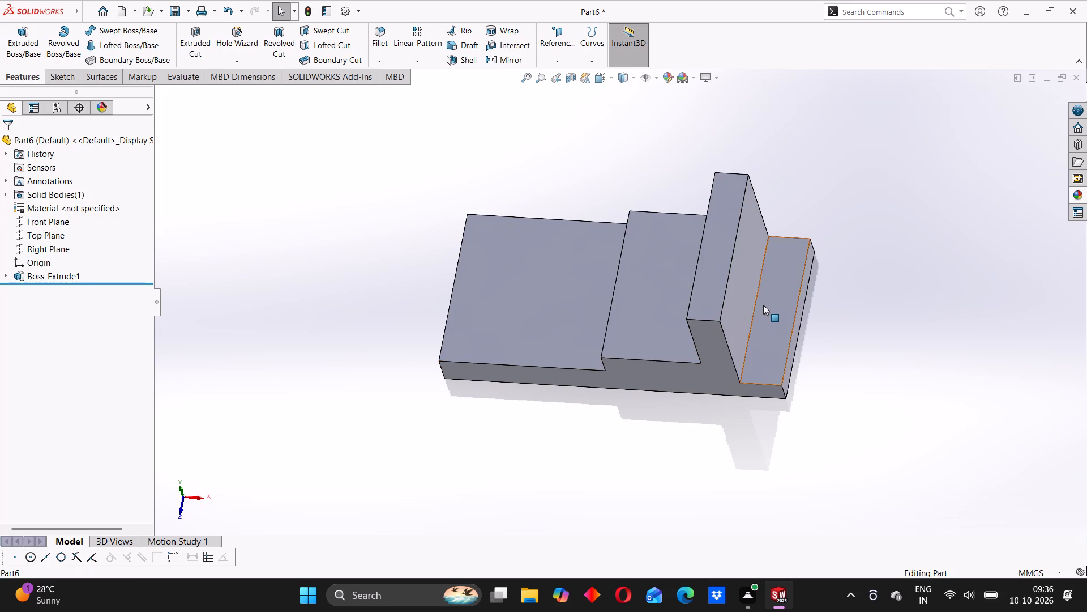
click(809, 273)
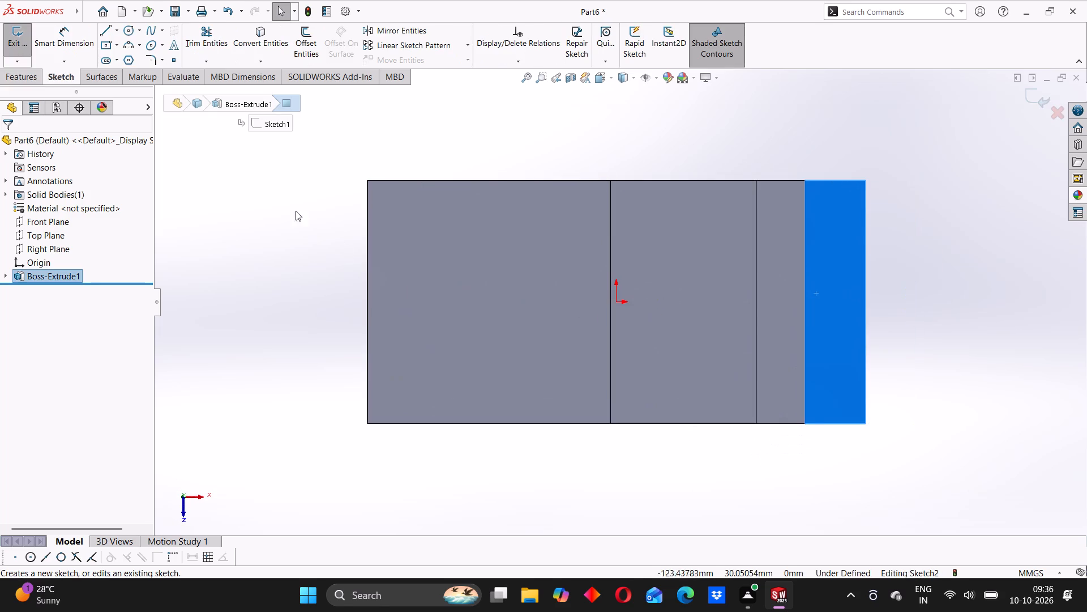
click(134, 33)
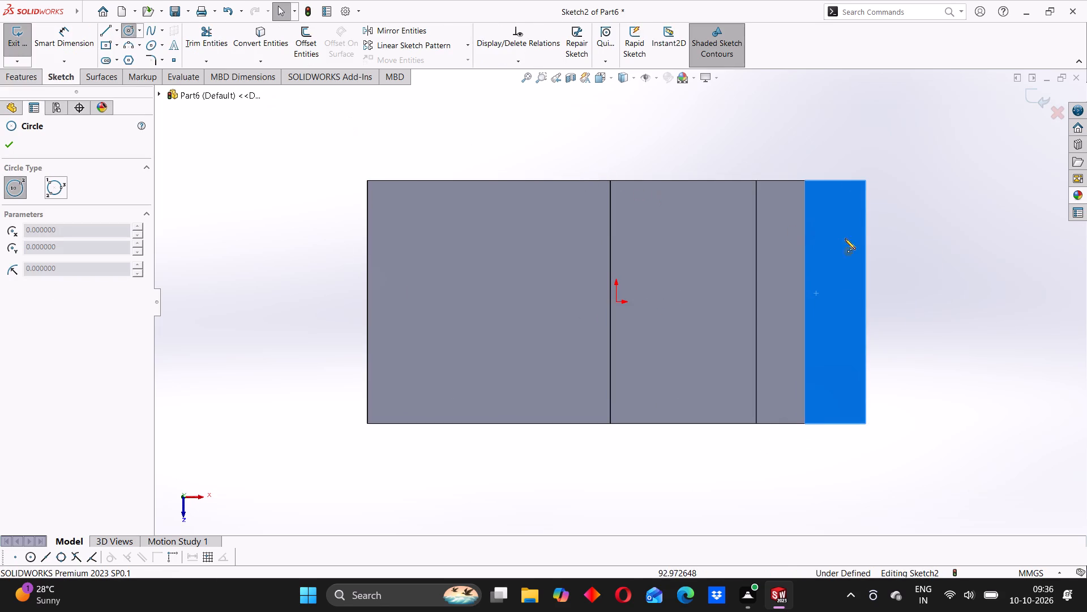
click(836, 203)
click(838, 210)
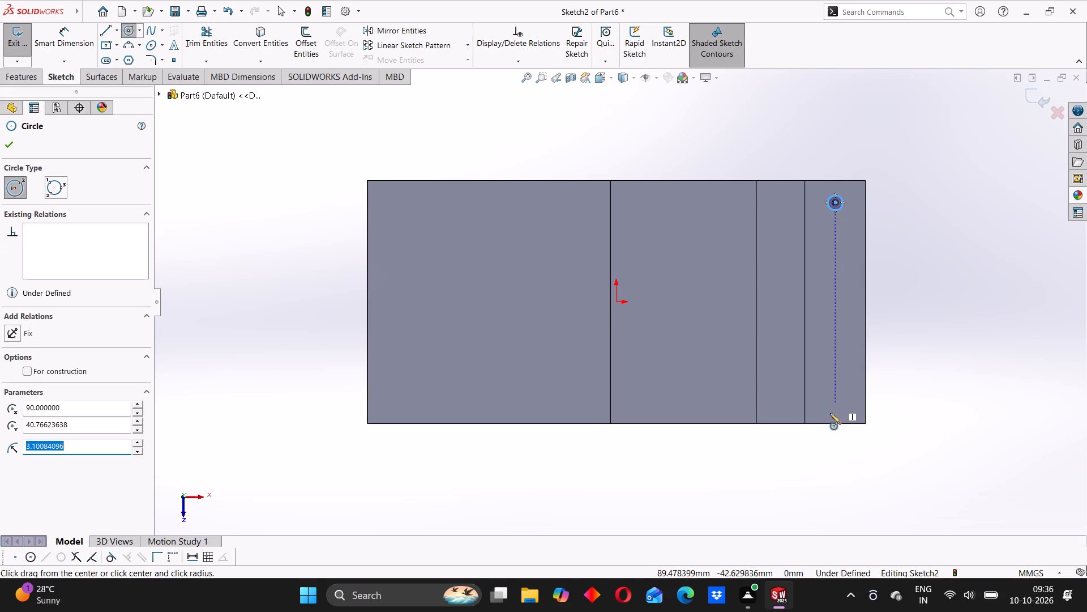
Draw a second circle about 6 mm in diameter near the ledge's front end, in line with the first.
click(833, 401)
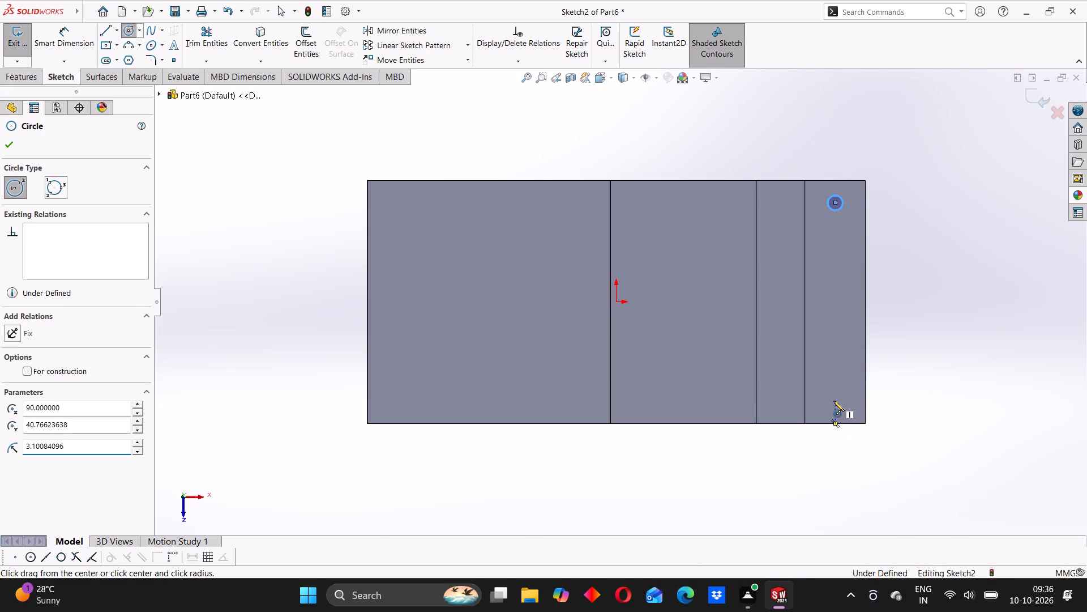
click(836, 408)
Dimension the back circle's diameter as 8 mm.
click(70, 40)
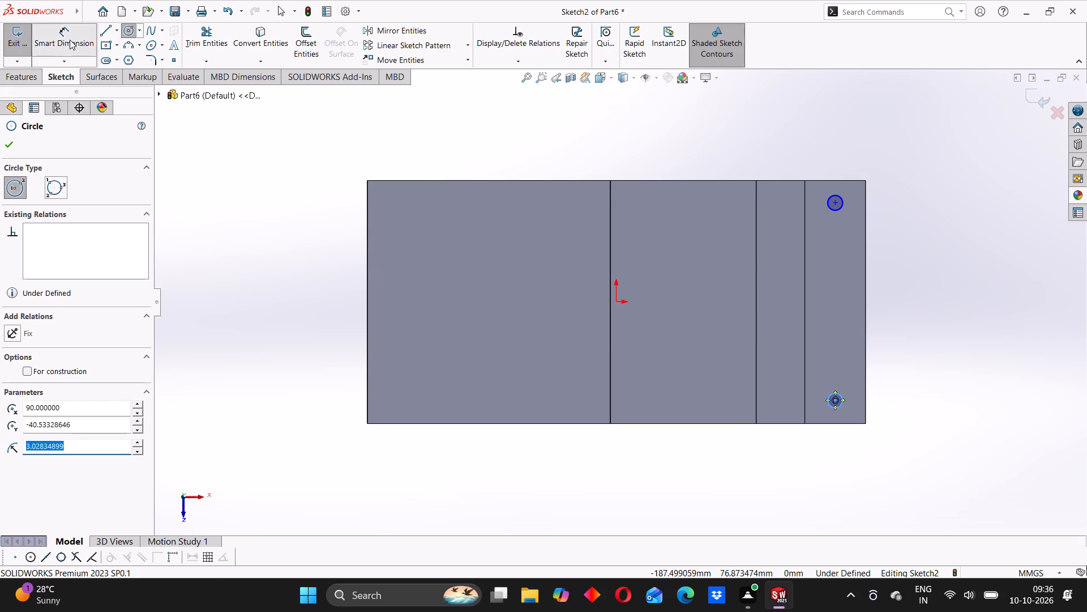
click(845, 201)
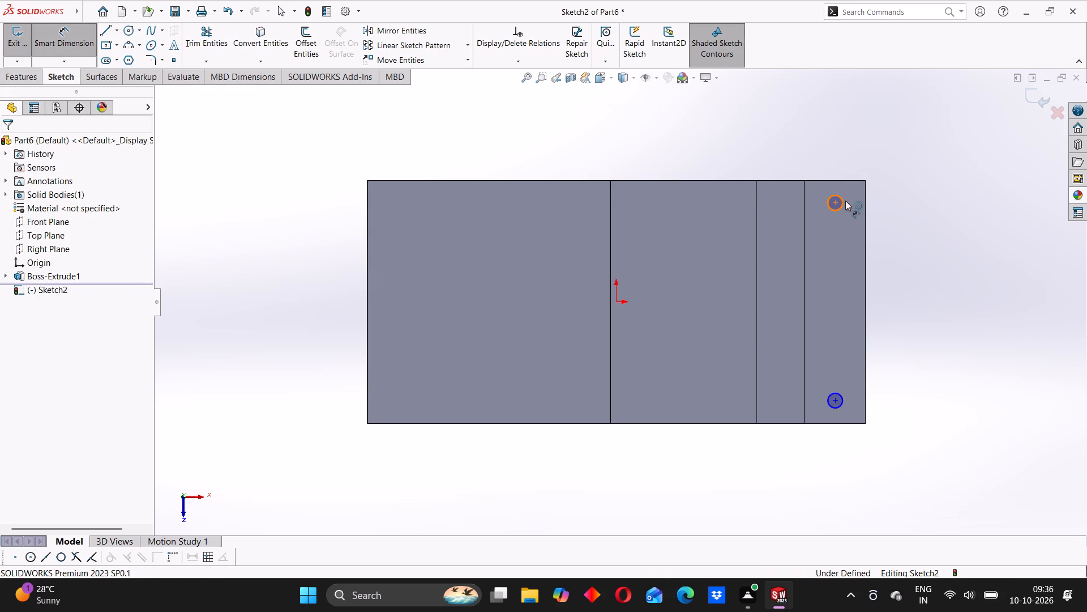
click(889, 197)
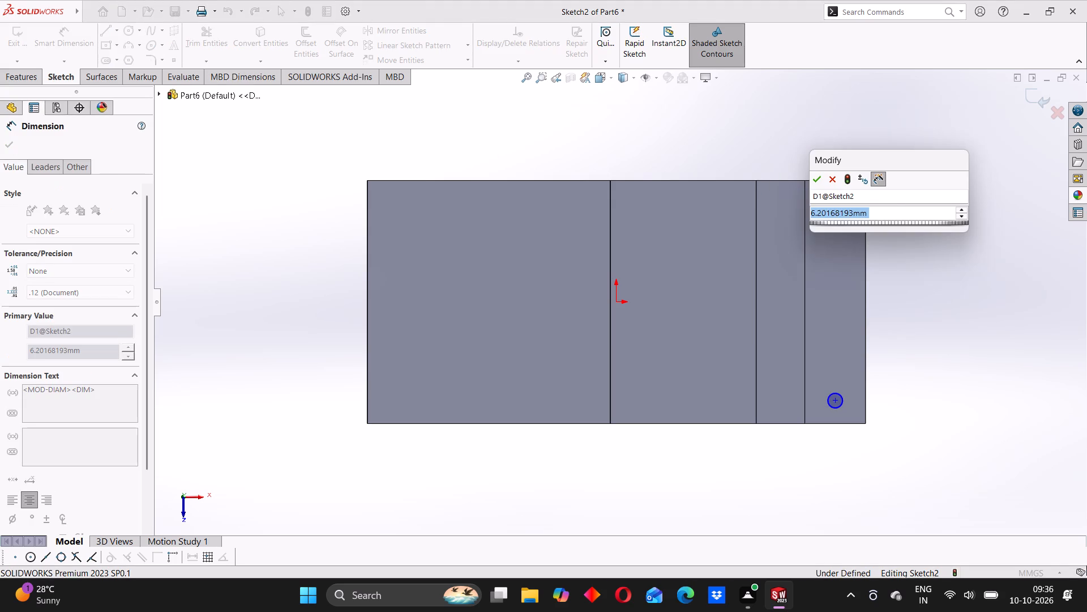
key(8)
key(Return)
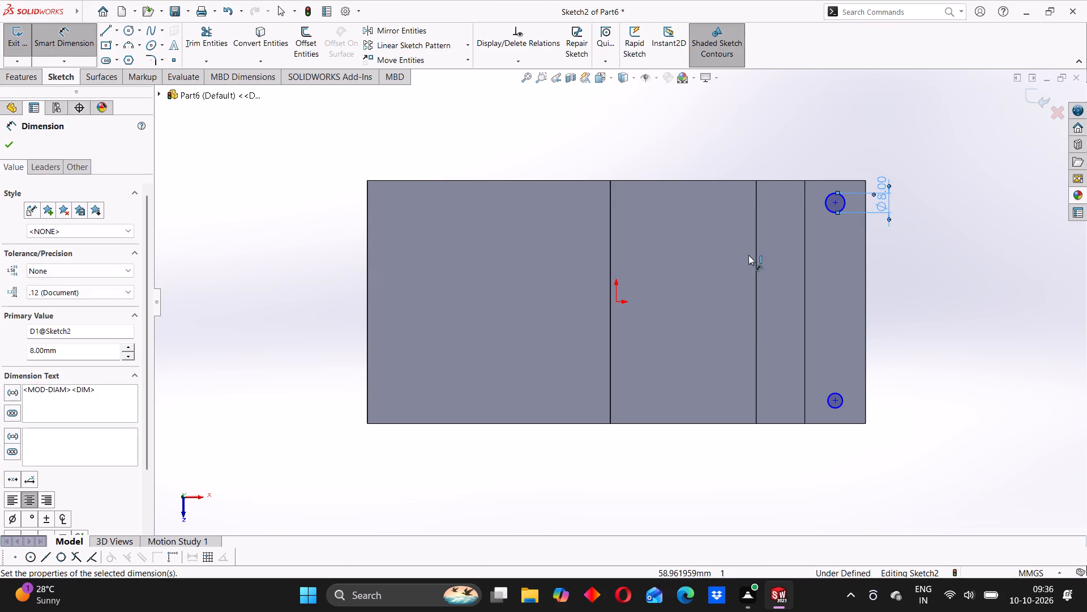
key(Escape)
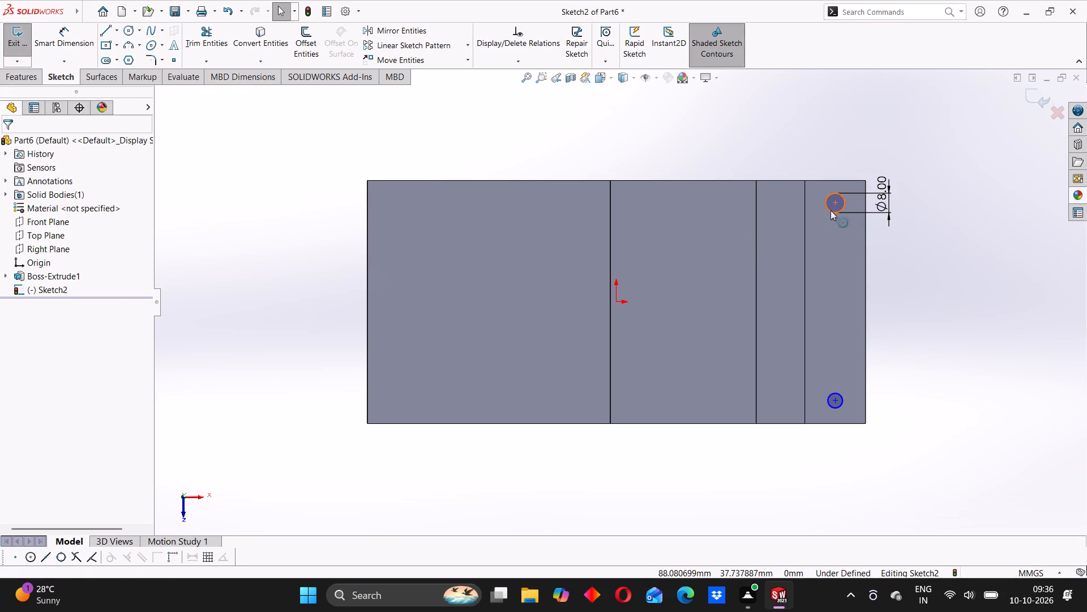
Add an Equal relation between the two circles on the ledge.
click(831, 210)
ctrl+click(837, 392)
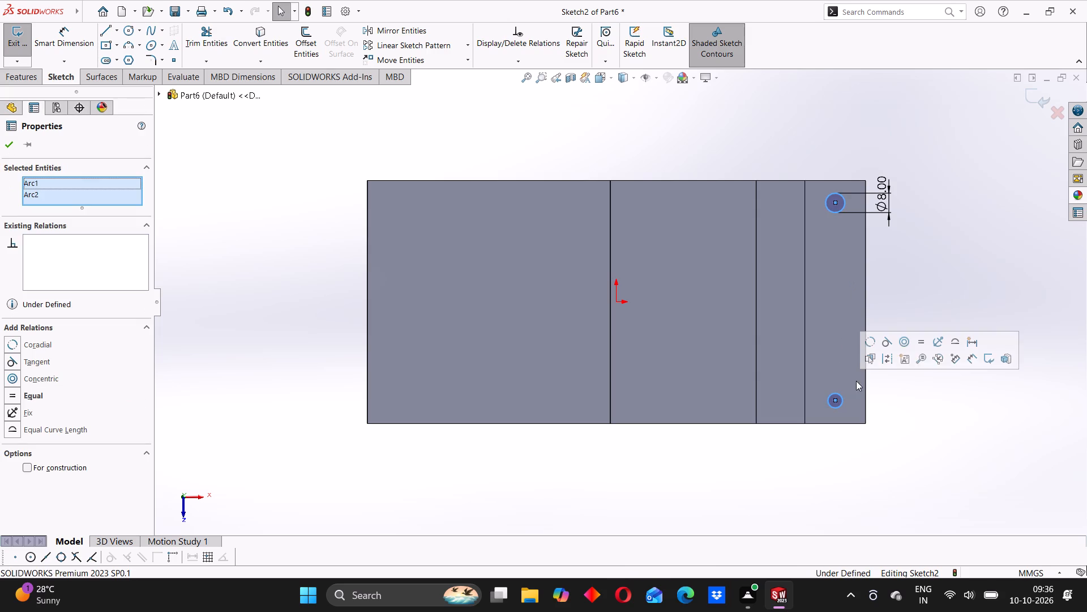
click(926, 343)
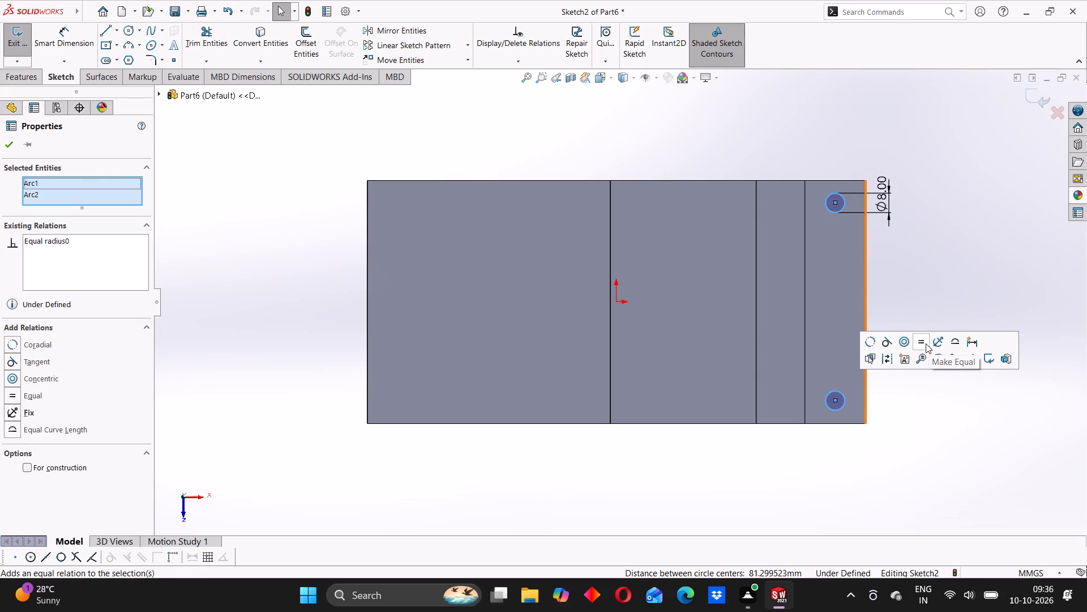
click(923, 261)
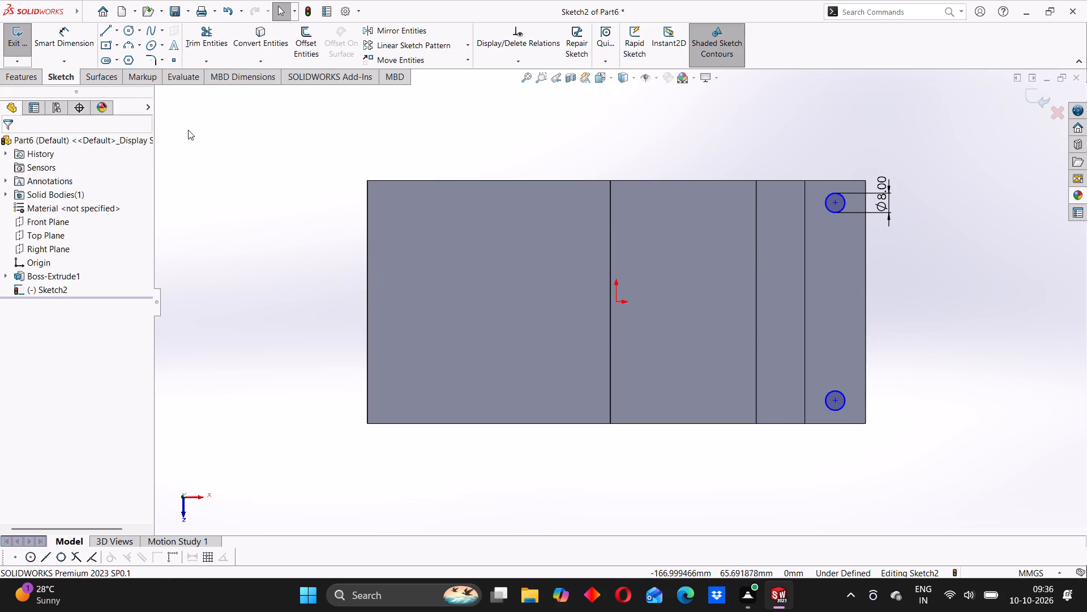
Dimension the horizontal distance from the back circle's center to the ledge's outer edge as 12 mm.
click(75, 40)
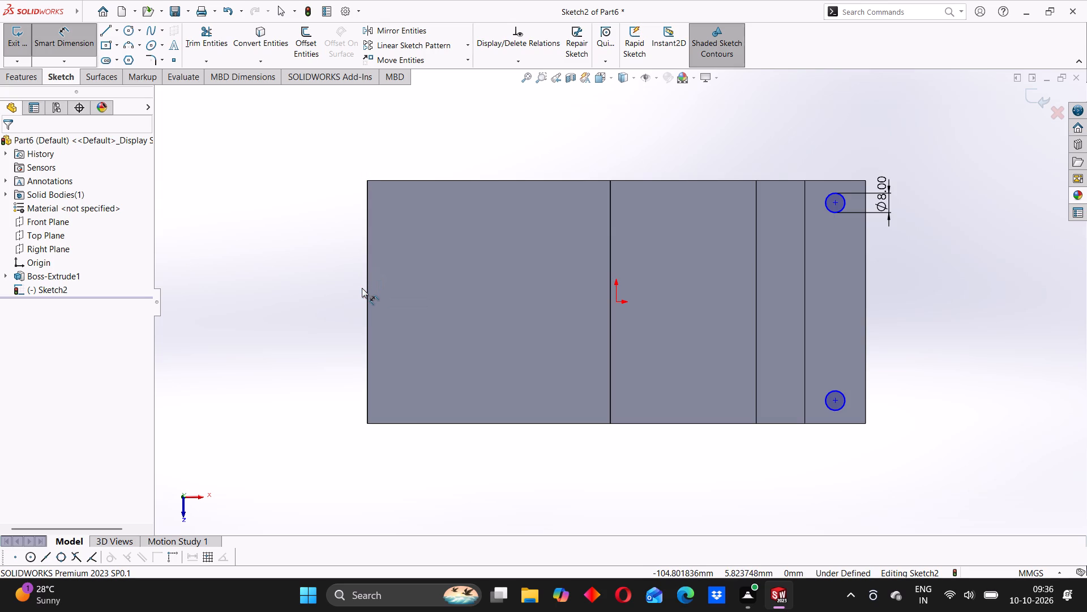
click(832, 202)
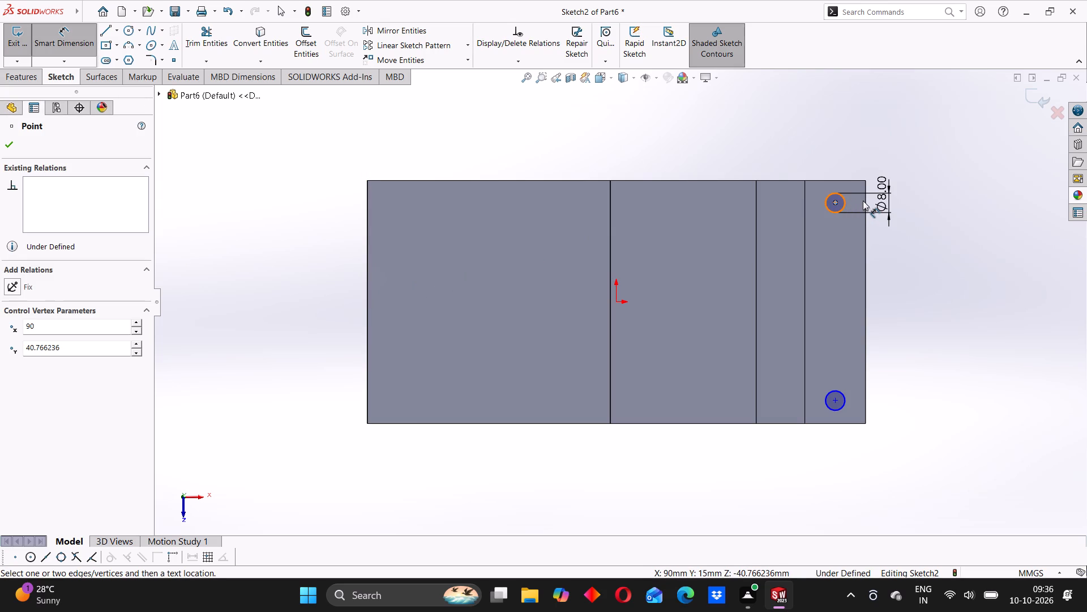
click(864, 199)
click(837, 161)
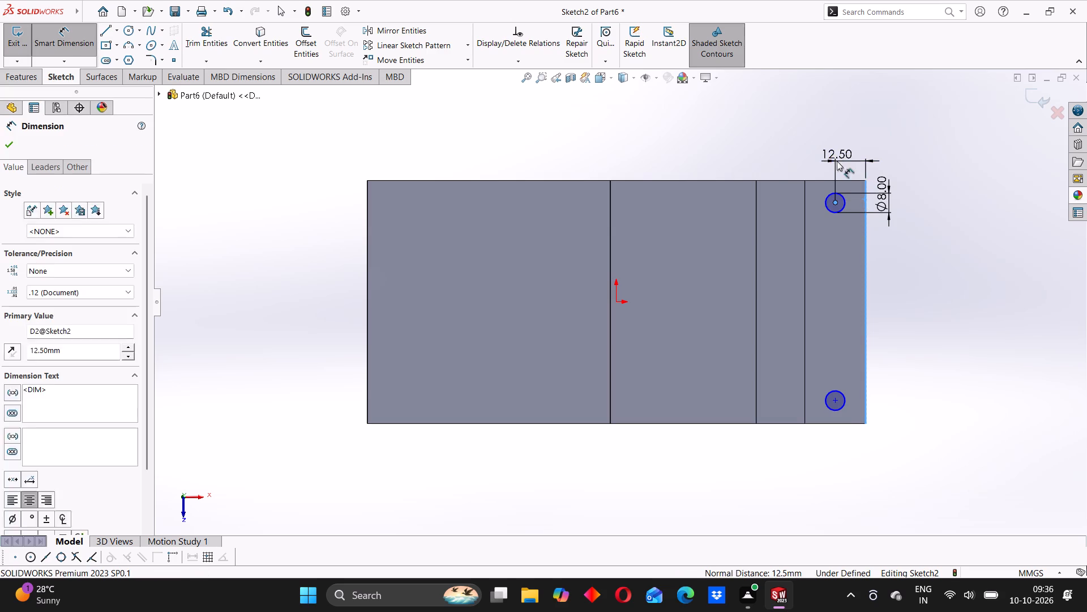
text(12)
key(Return)
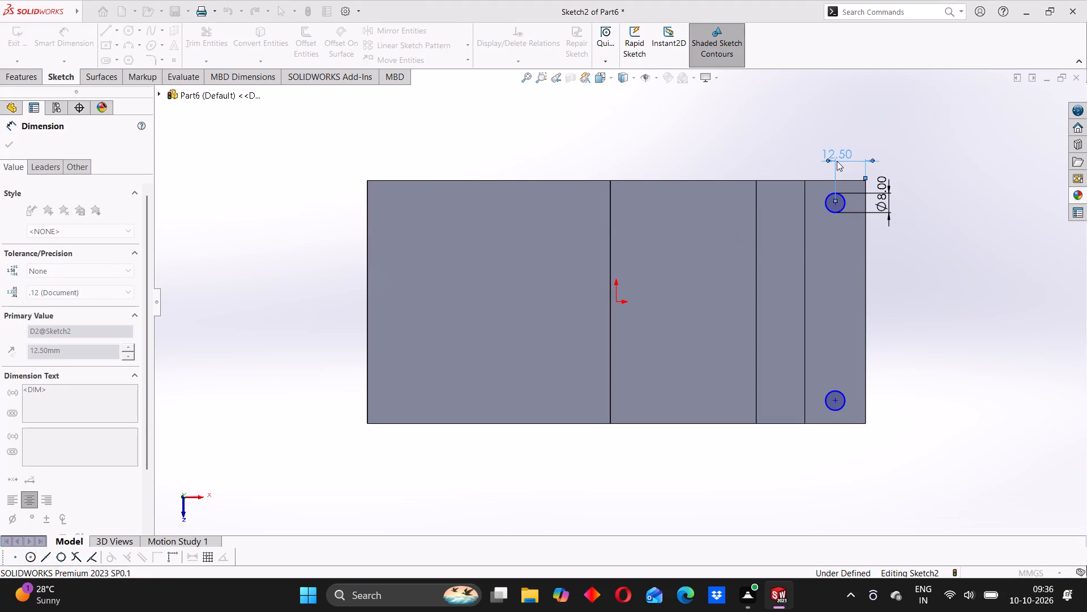
click(838, 201)
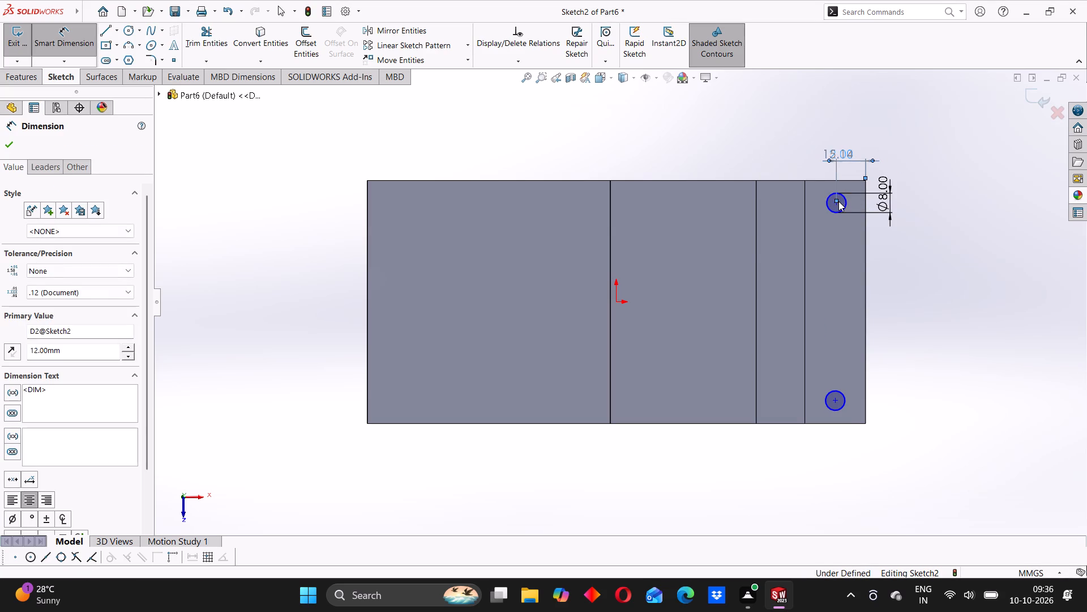
key(Escape)
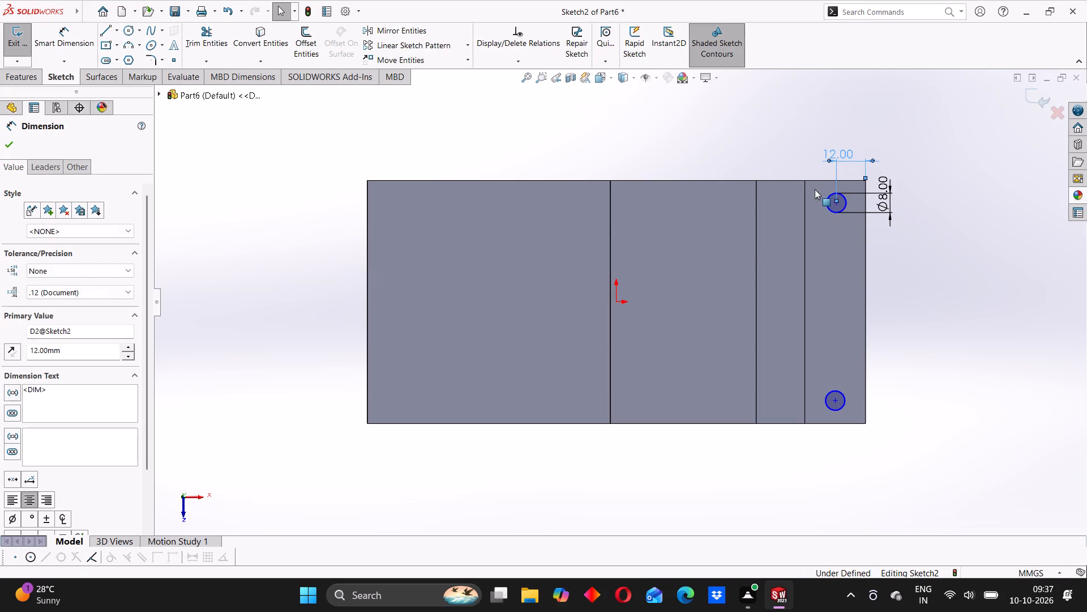
Dimension the distance from the back circle's center to the ledge's back edge as 15 mm.
click(838, 204)
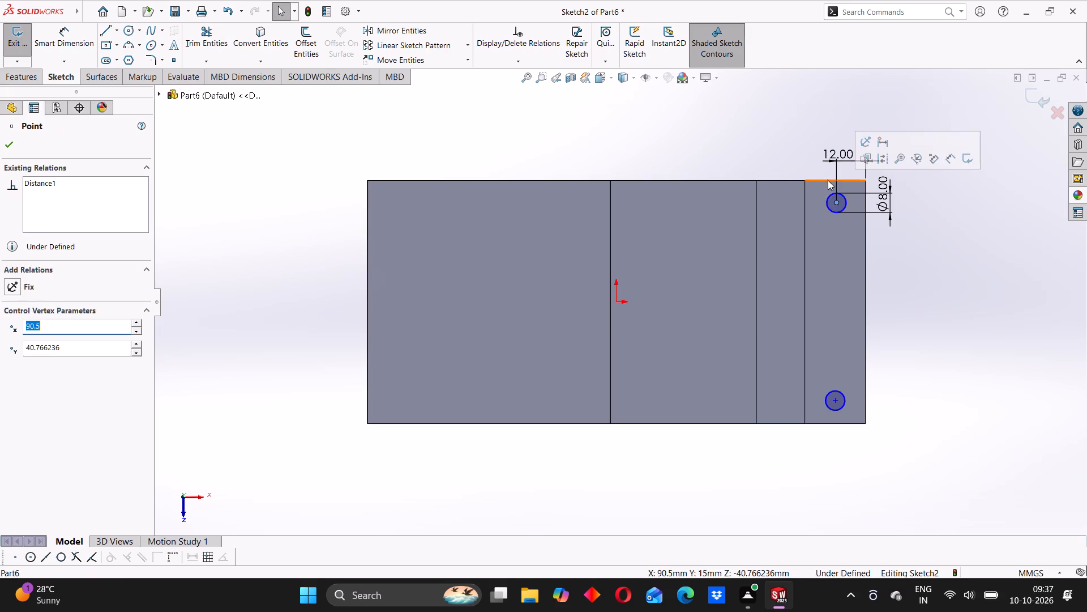
click(826, 181)
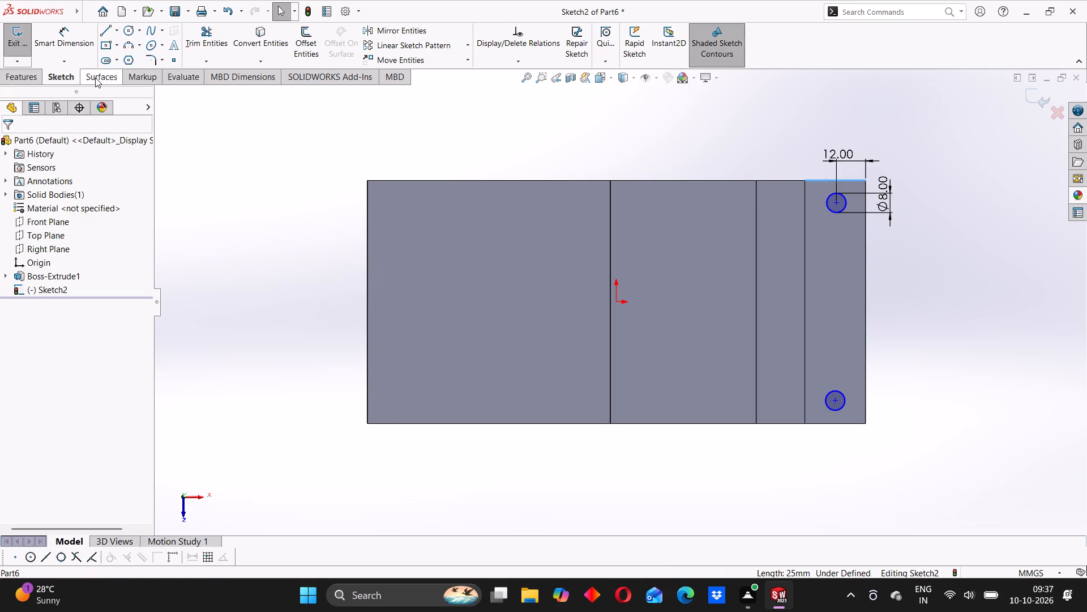
click(67, 43)
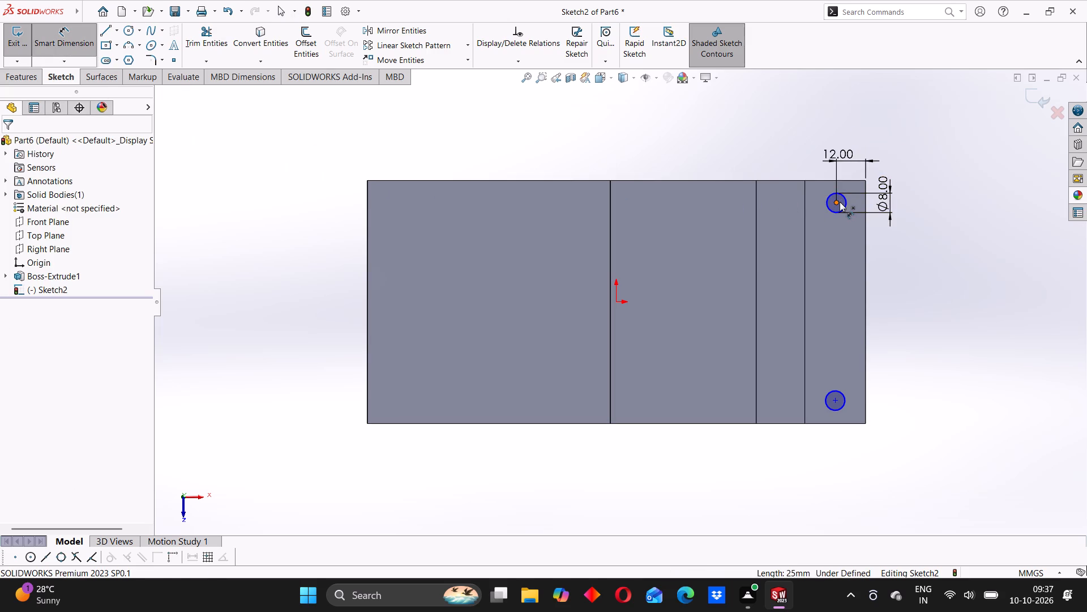
click(840, 202)
click(823, 180)
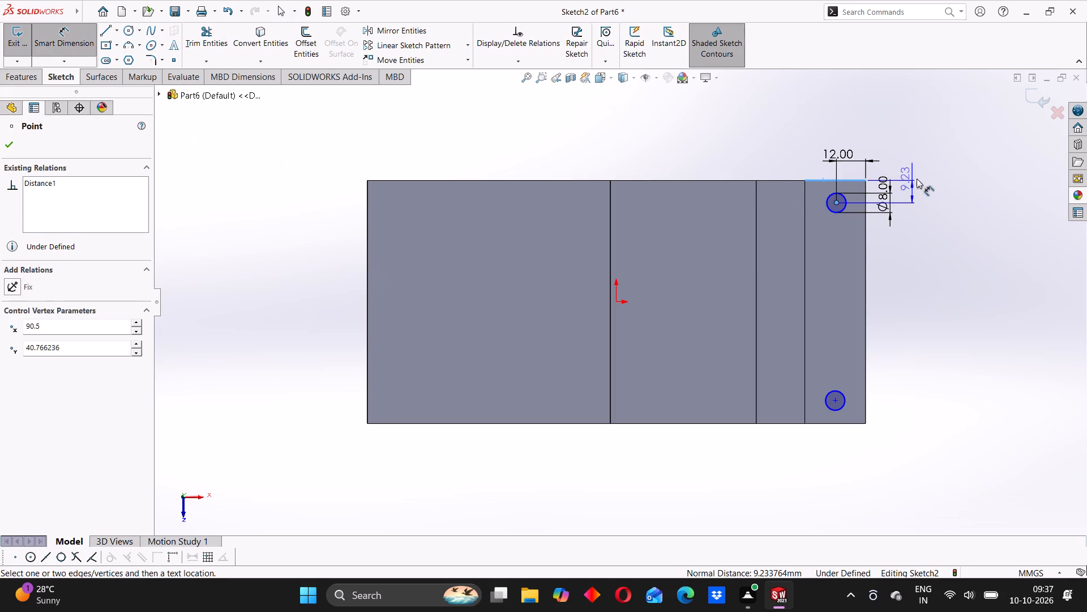
click(925, 179)
text(15)
key(Return)
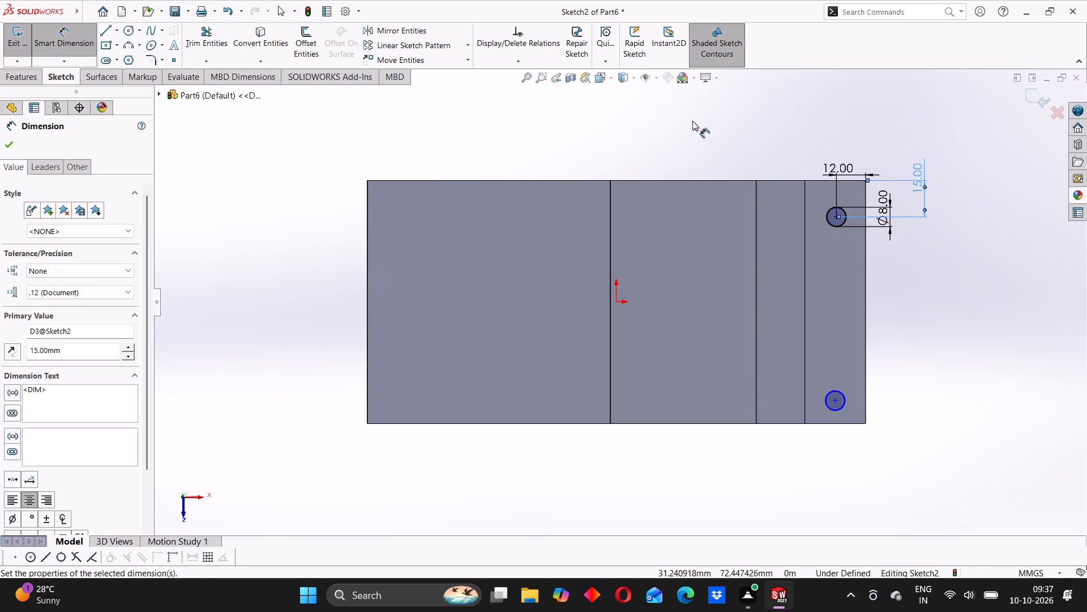
click(693, 120)
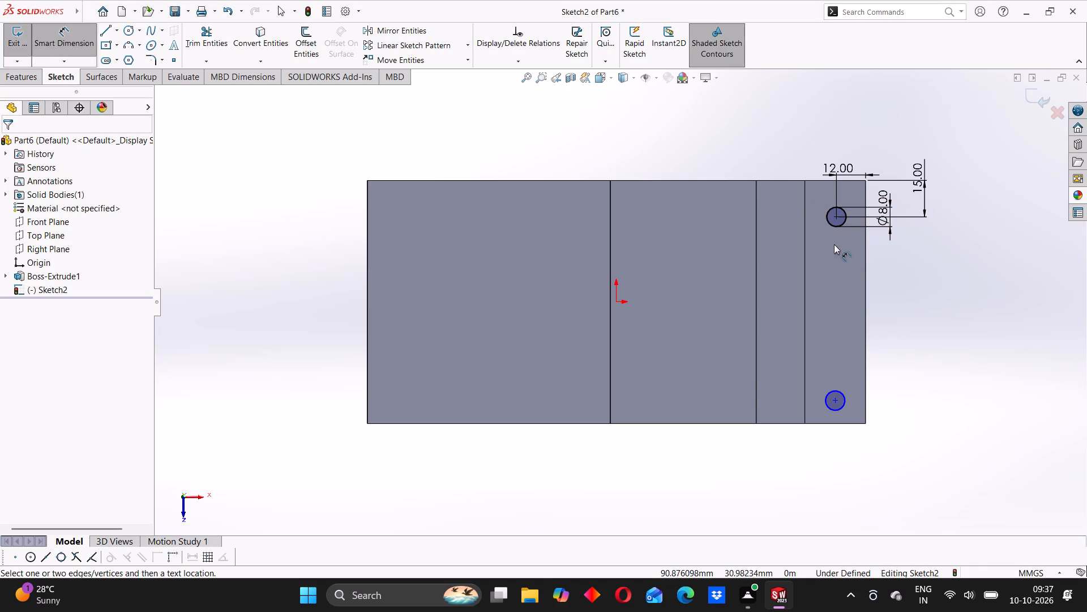
click(908, 305)
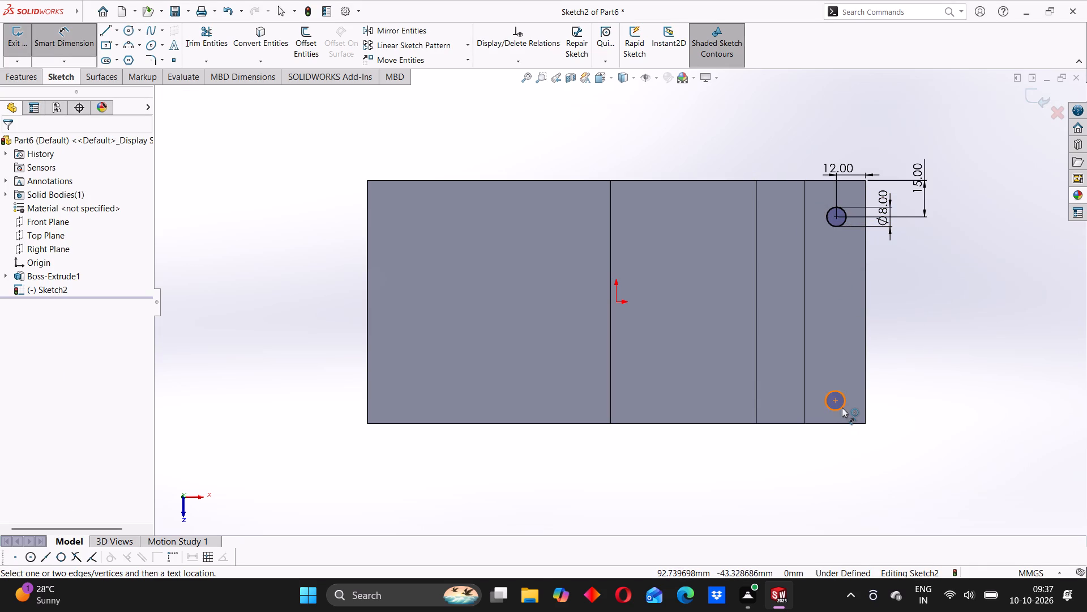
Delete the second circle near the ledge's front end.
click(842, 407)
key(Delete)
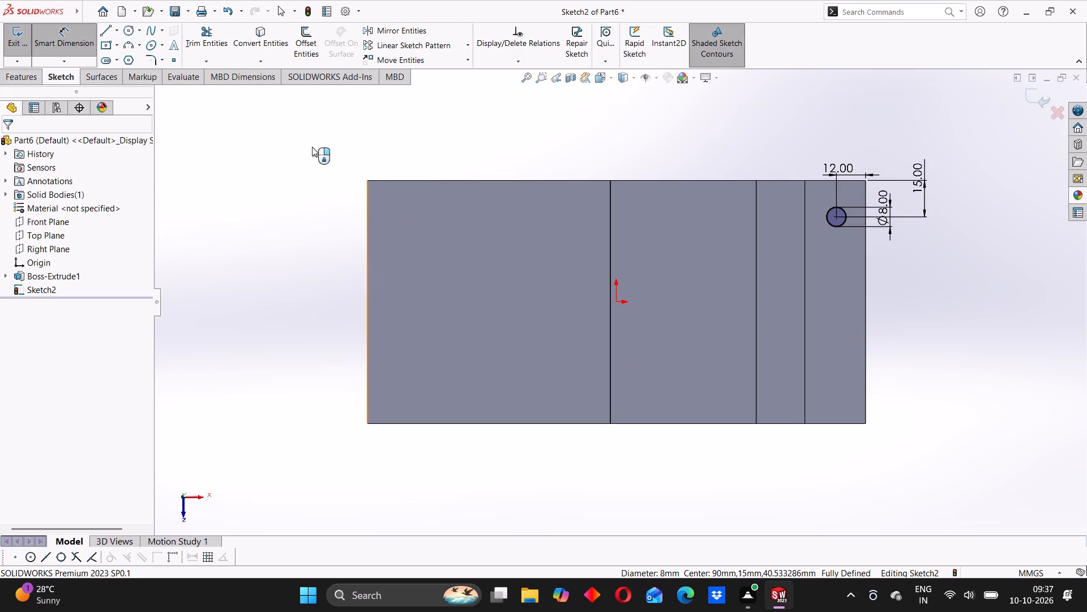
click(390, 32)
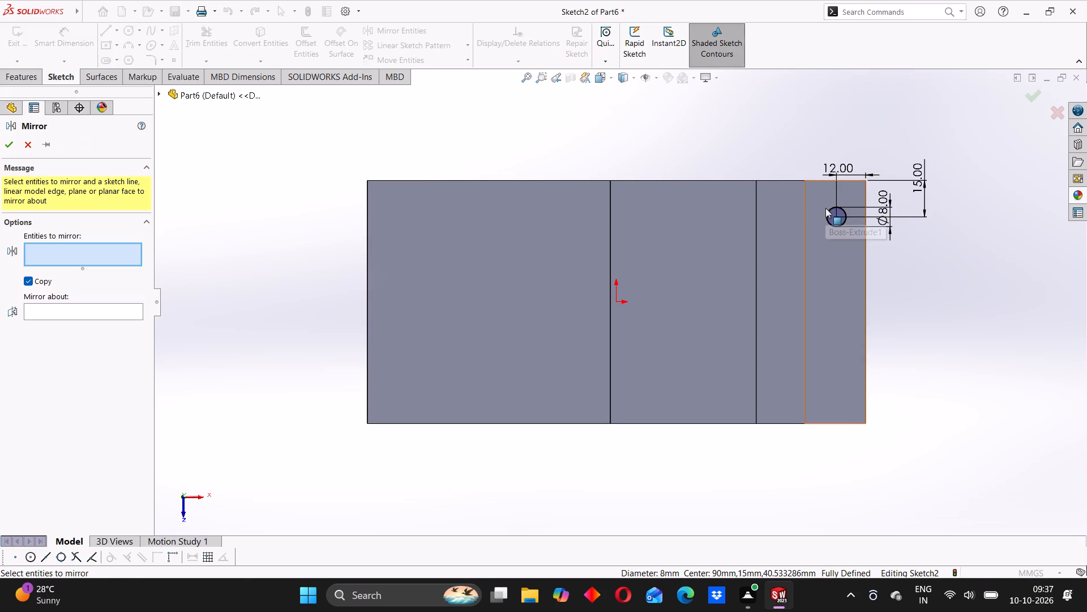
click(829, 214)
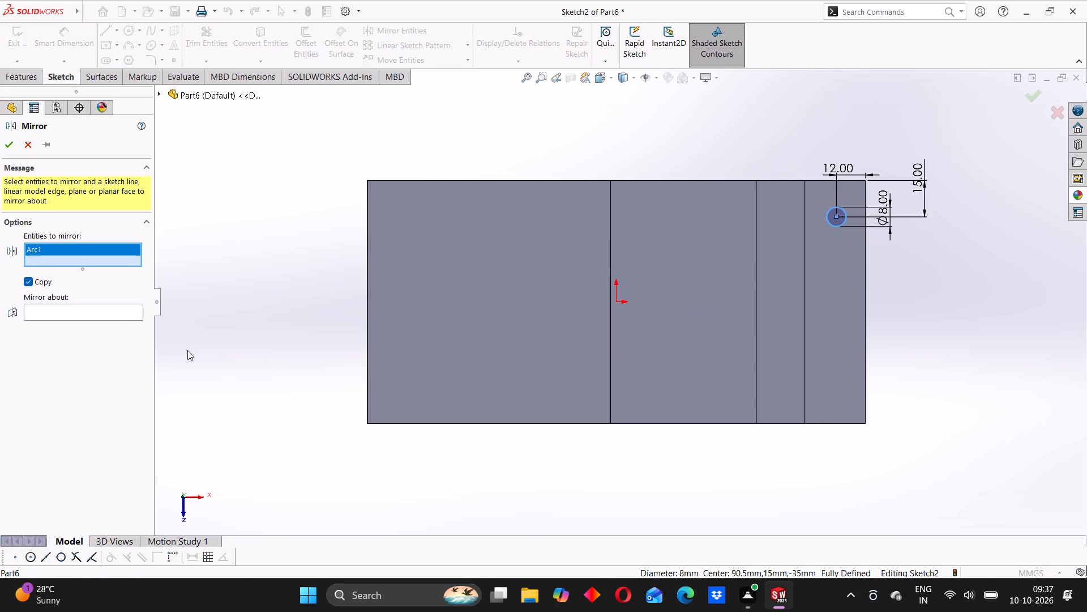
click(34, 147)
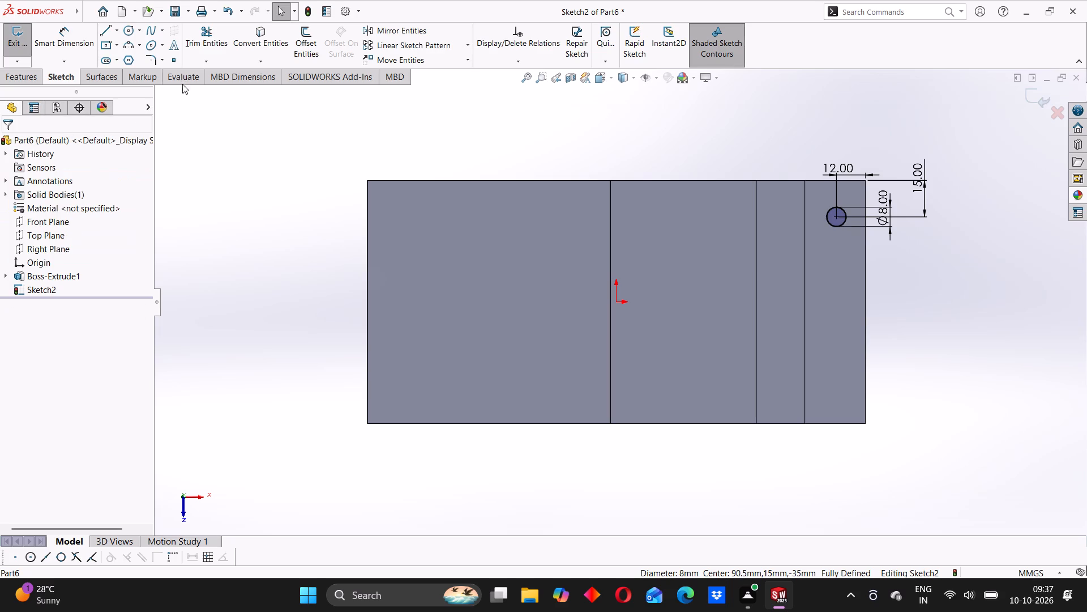
Sketch a horizontal construction centerline about 40 mm long from the origin toward the upright.
click(119, 32)
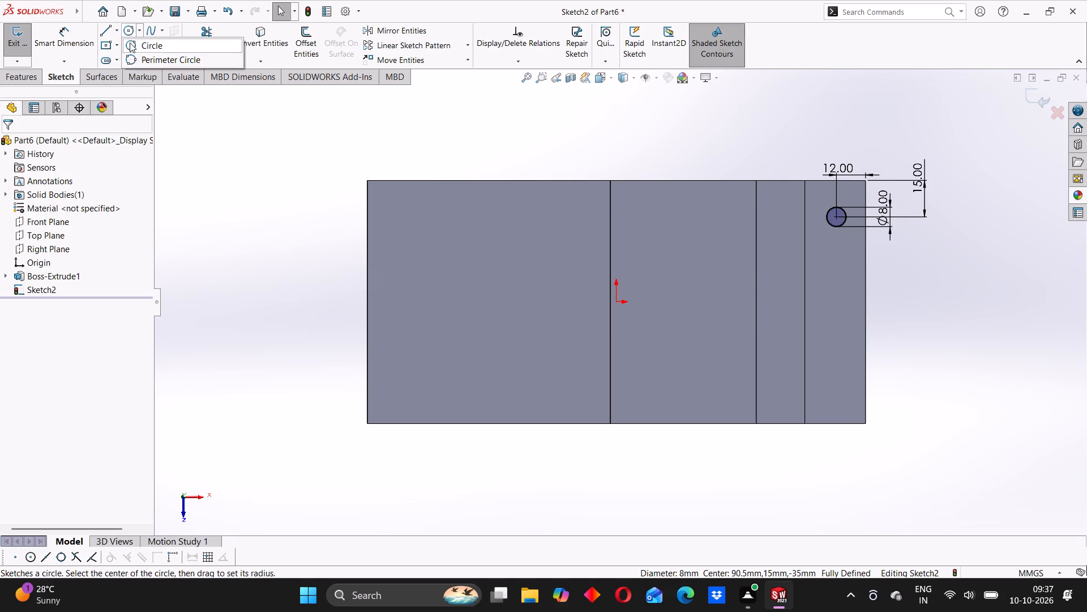
click(126, 54)
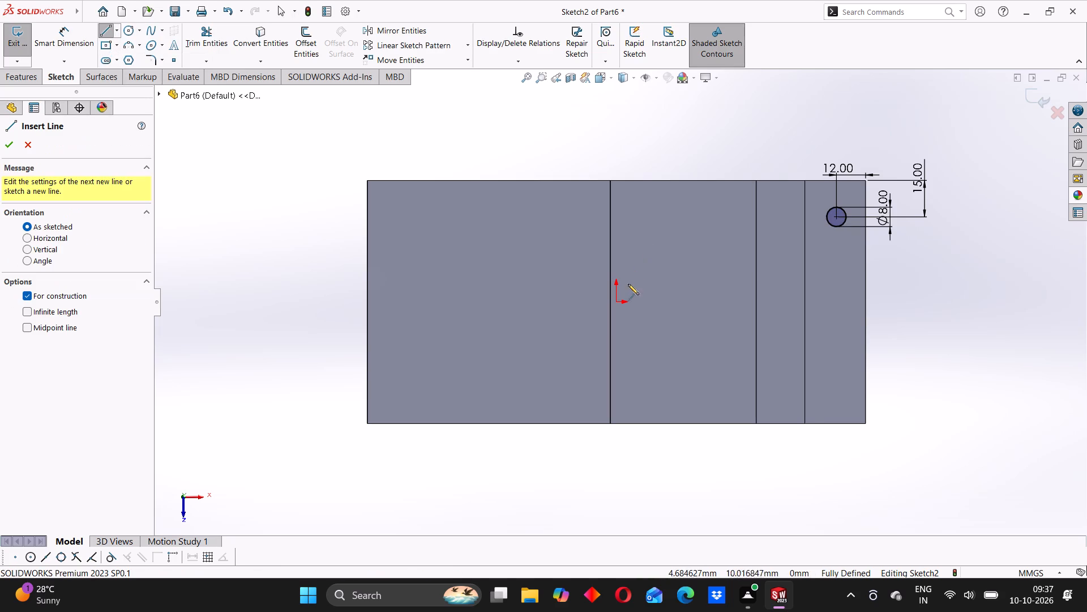
click(617, 299)
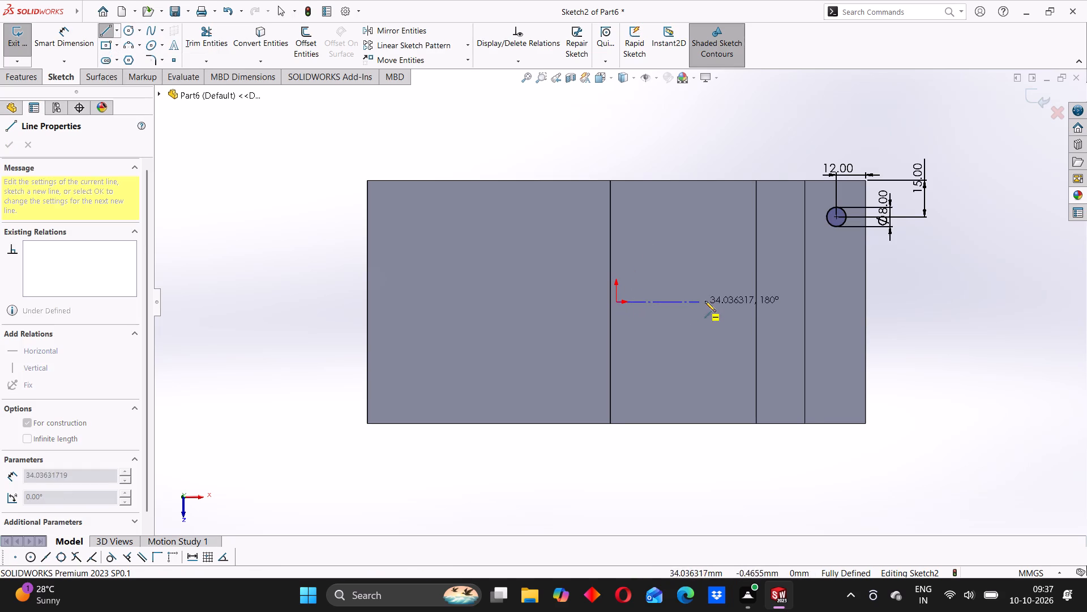
click(714, 302)
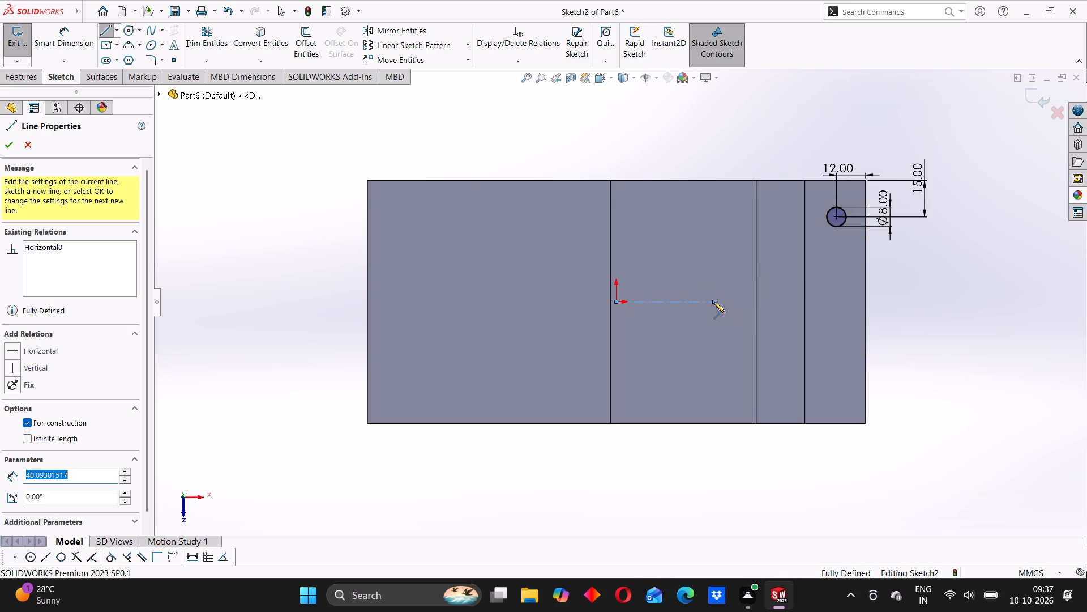
right_click(211, 170)
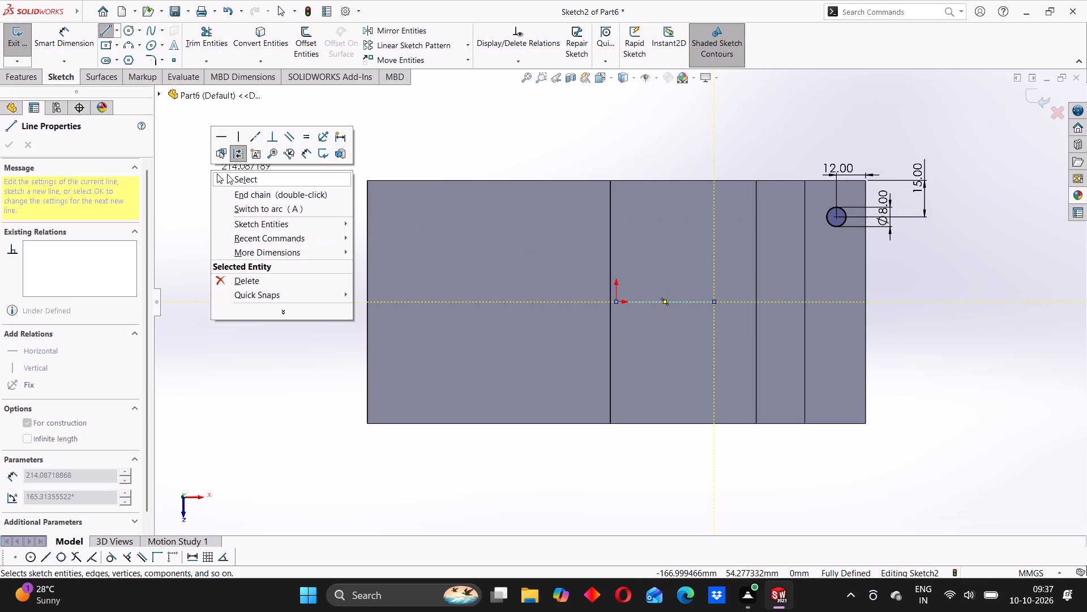
click(234, 175)
Mirror the 8 mm circle on the ledge about the horizontal centerline, keeping the original.
click(378, 30)
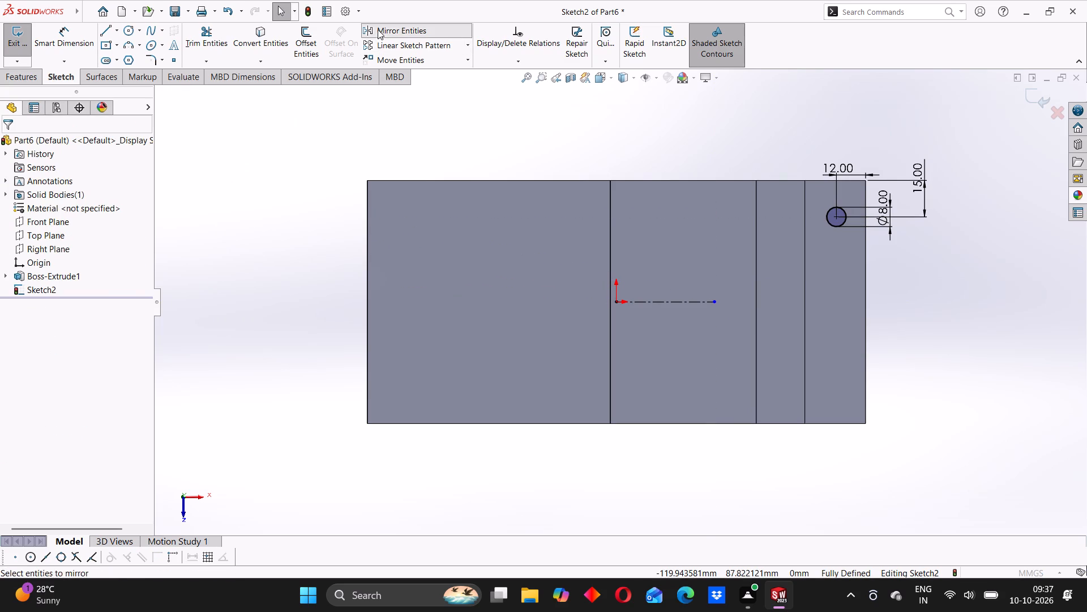
click(828, 219)
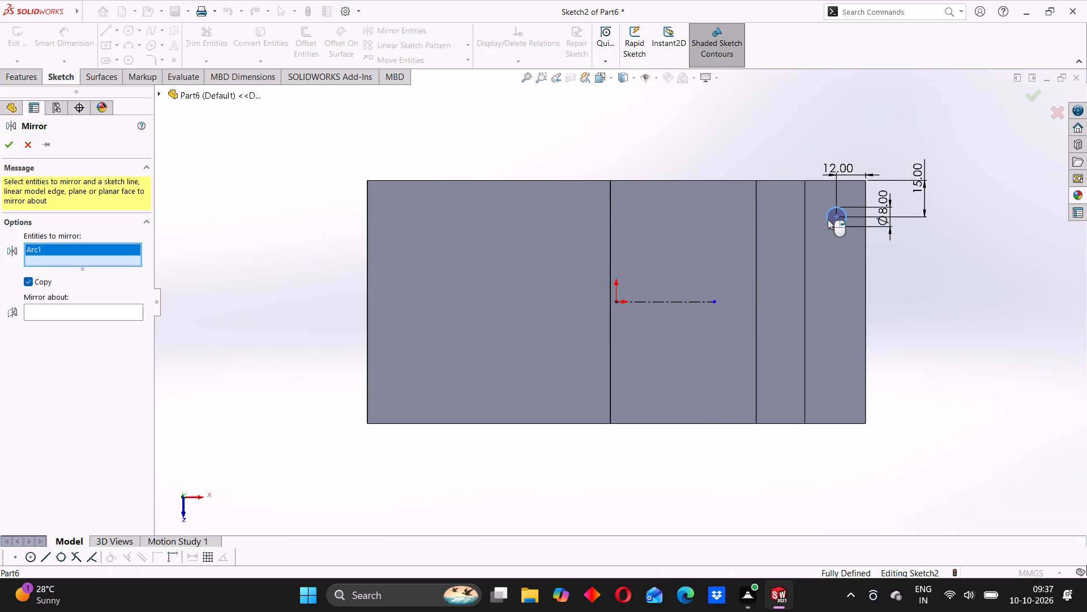
click(84, 313)
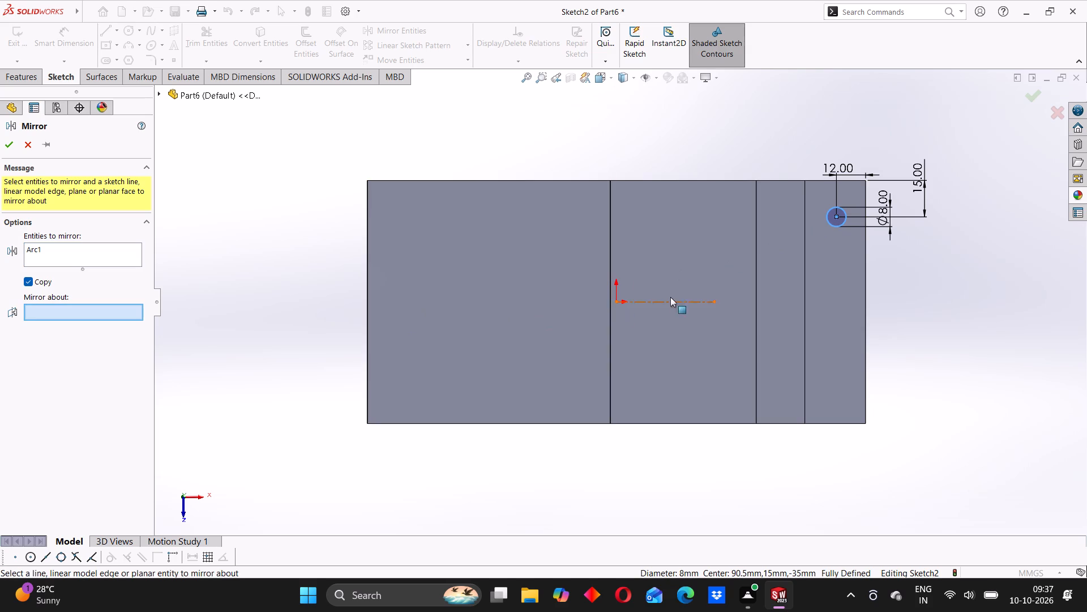
click(669, 303)
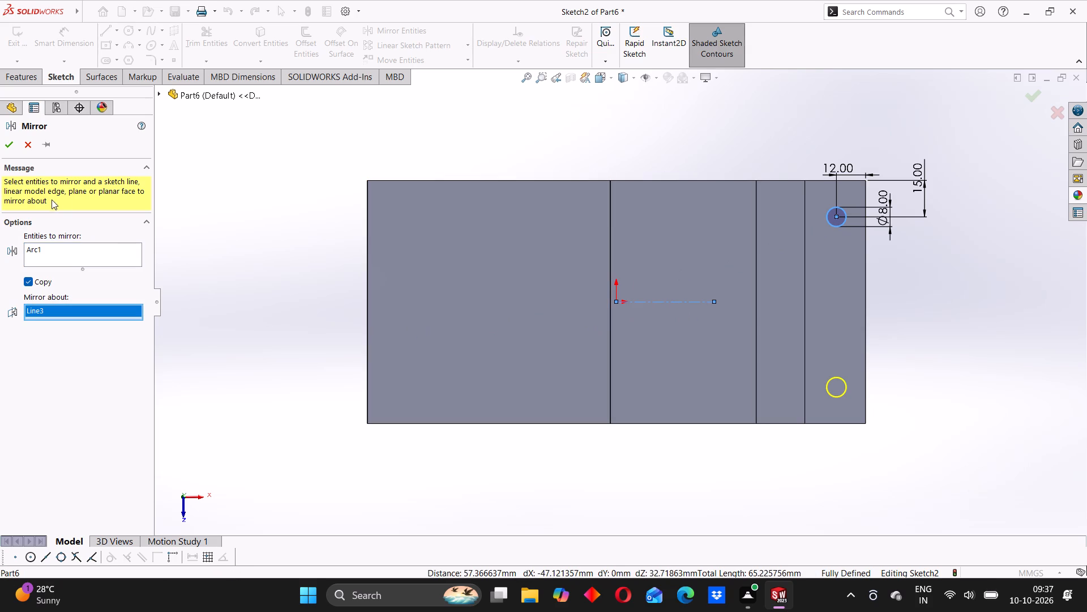
click(7, 150)
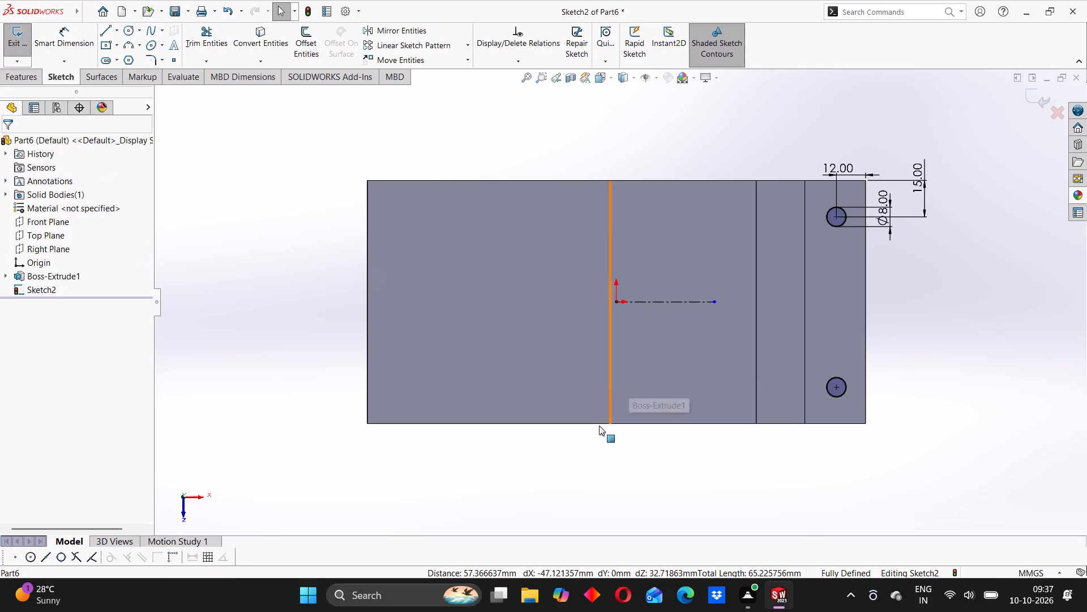
Cut-extrude the two ledge circles as holes with a Blind depth of 100 mm.
middle_drag(598, 458, 551, 307)
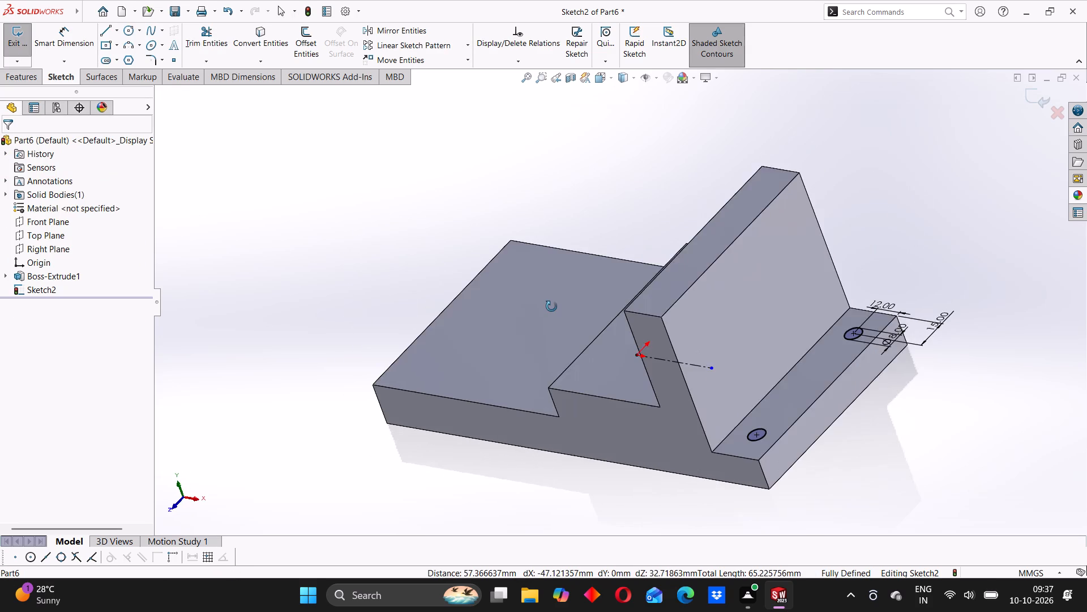
middle_drag(551, 307, 598, 421)
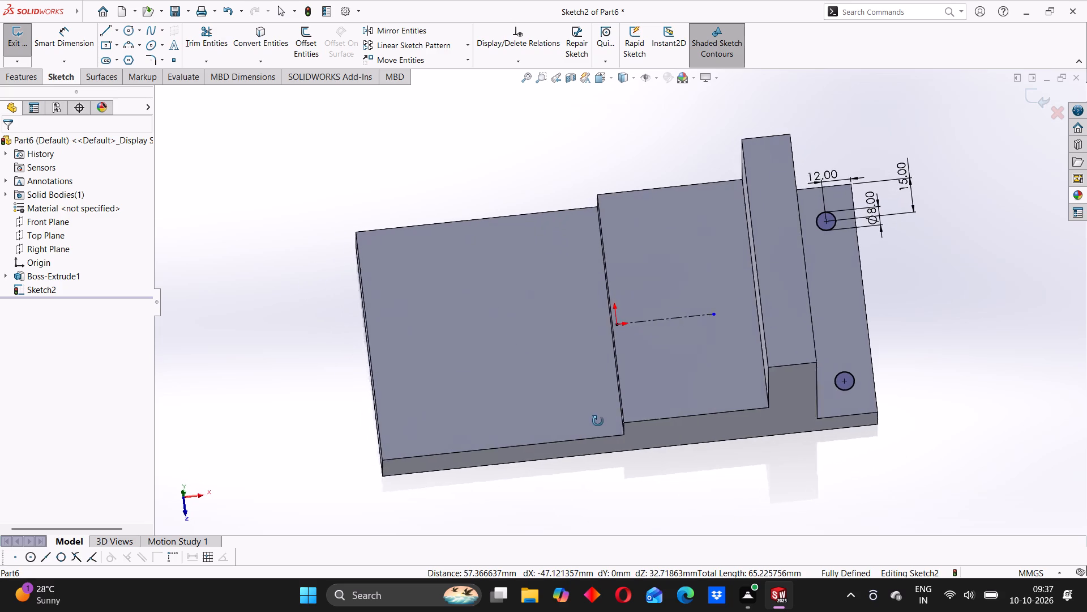
middle_drag(598, 421, 596, 425)
middle_drag(677, 257, 684, 302)
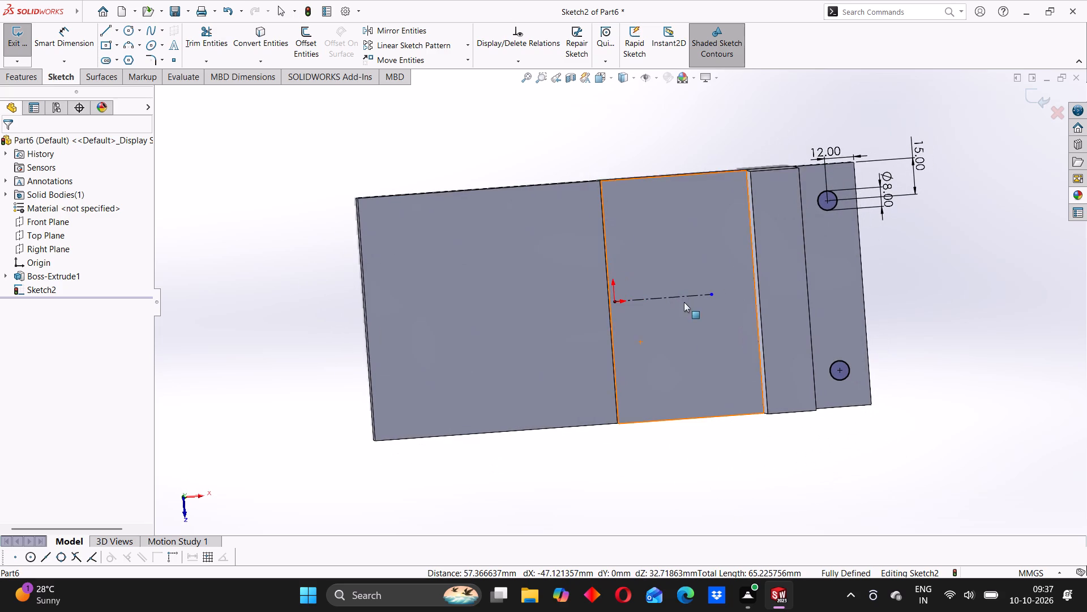
click(24, 80)
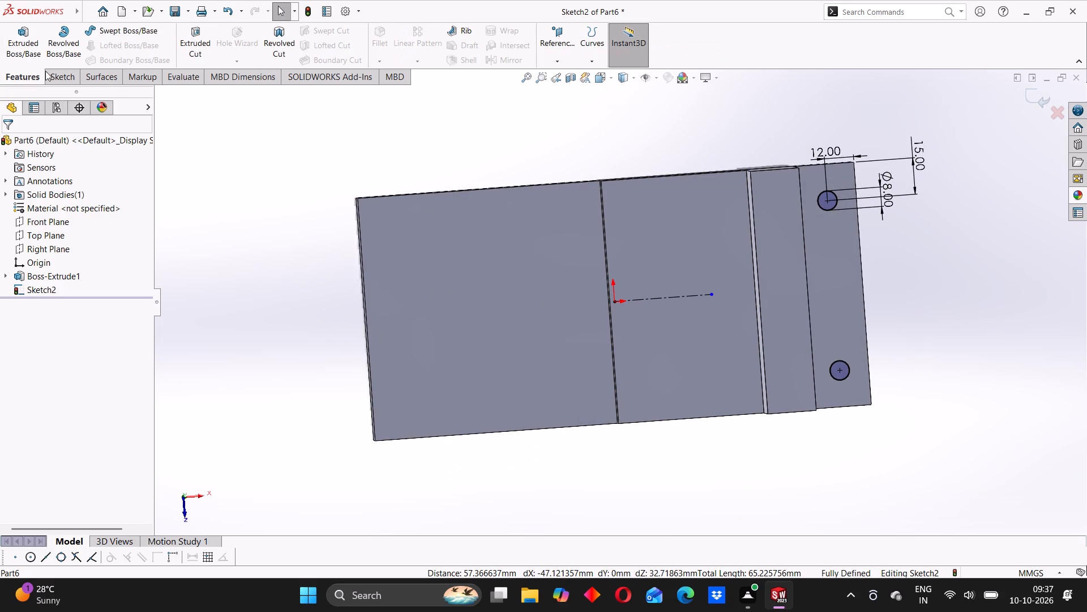
click(204, 33)
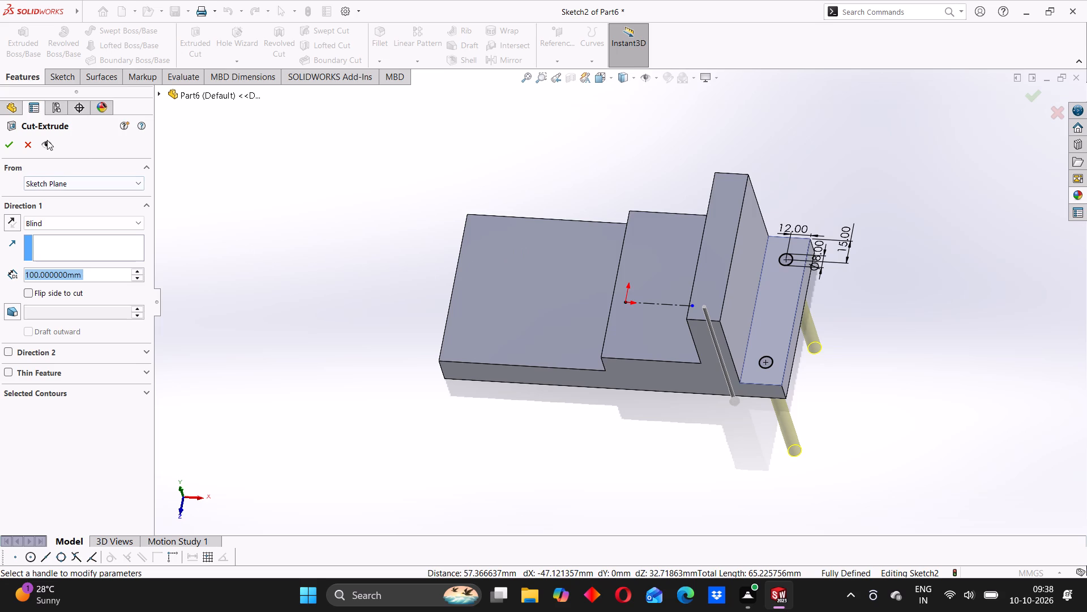
click(9, 138)
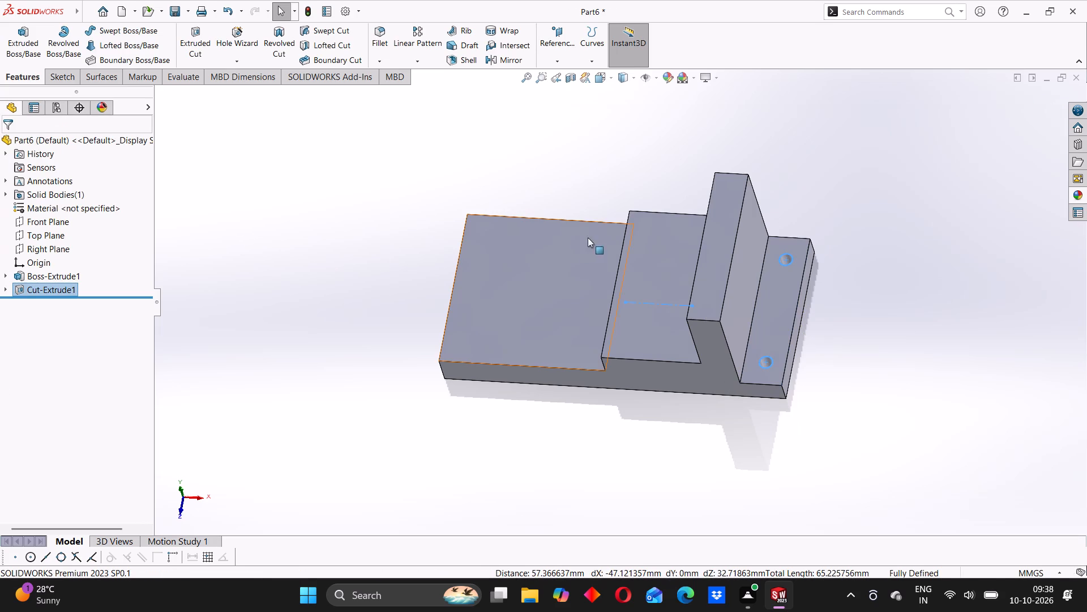
On the middle step's top face, sketch a rectangle about 60 by 57 mm spanning the face, starting with a midpoint line on the upright's edge.
middle_drag(603, 326, 646, 342)
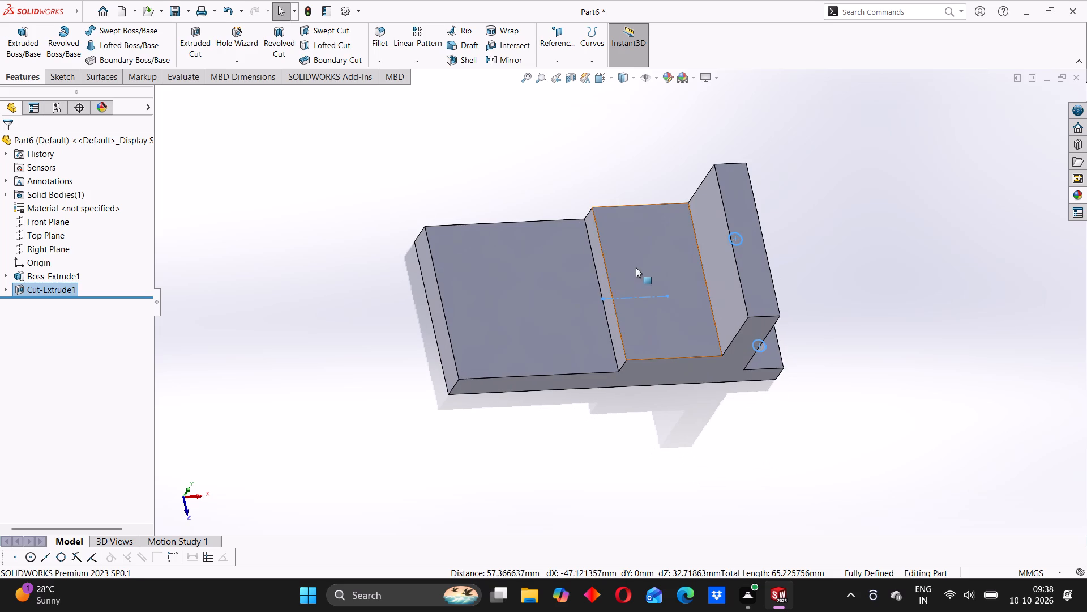
click(640, 262)
click(687, 229)
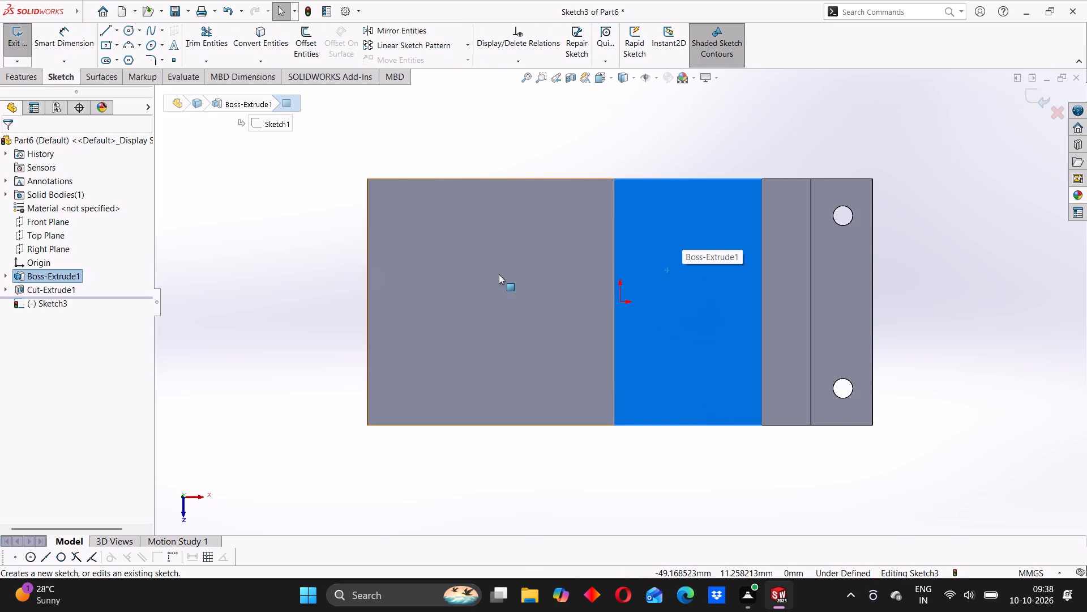
click(116, 27)
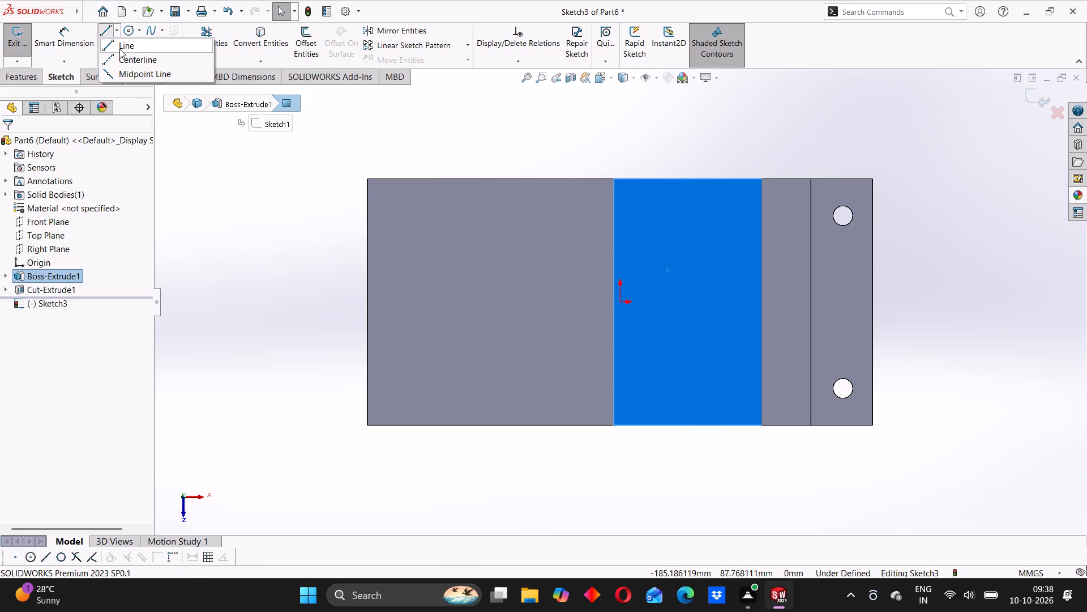
click(139, 75)
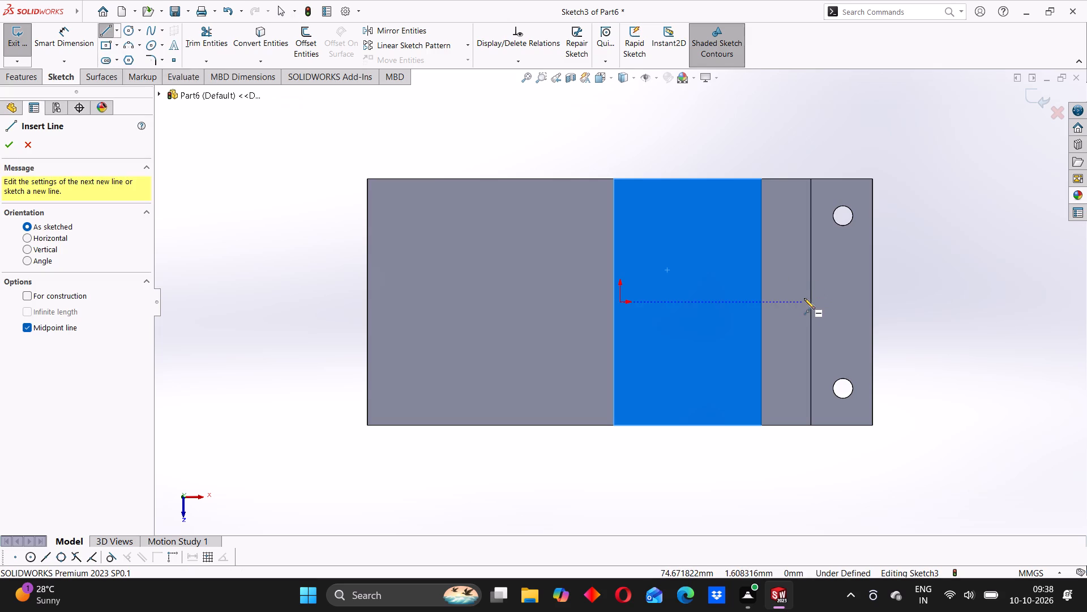
click(763, 301)
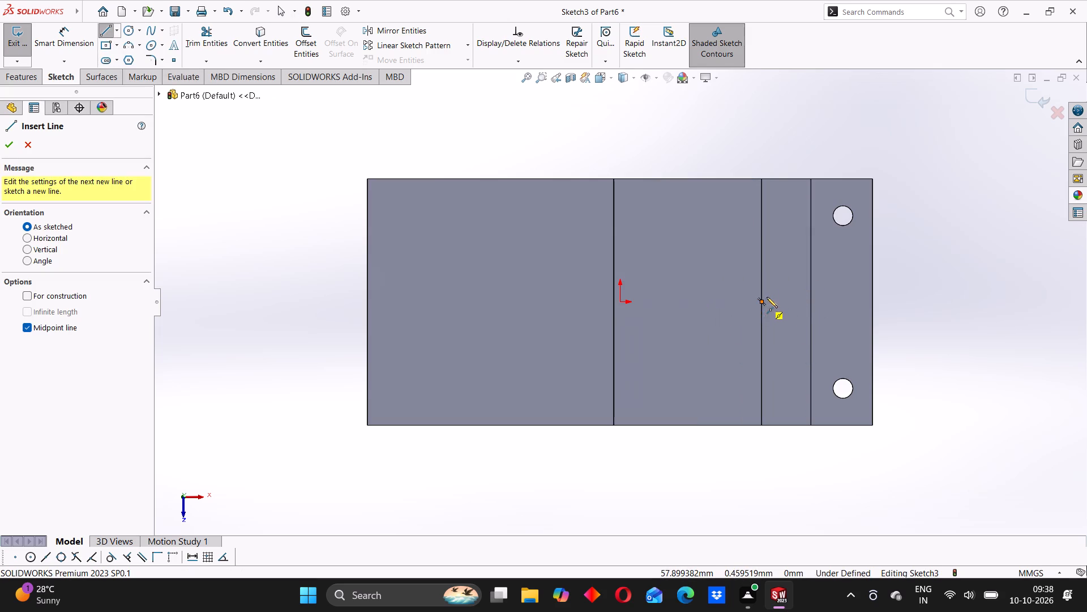
click(760, 231)
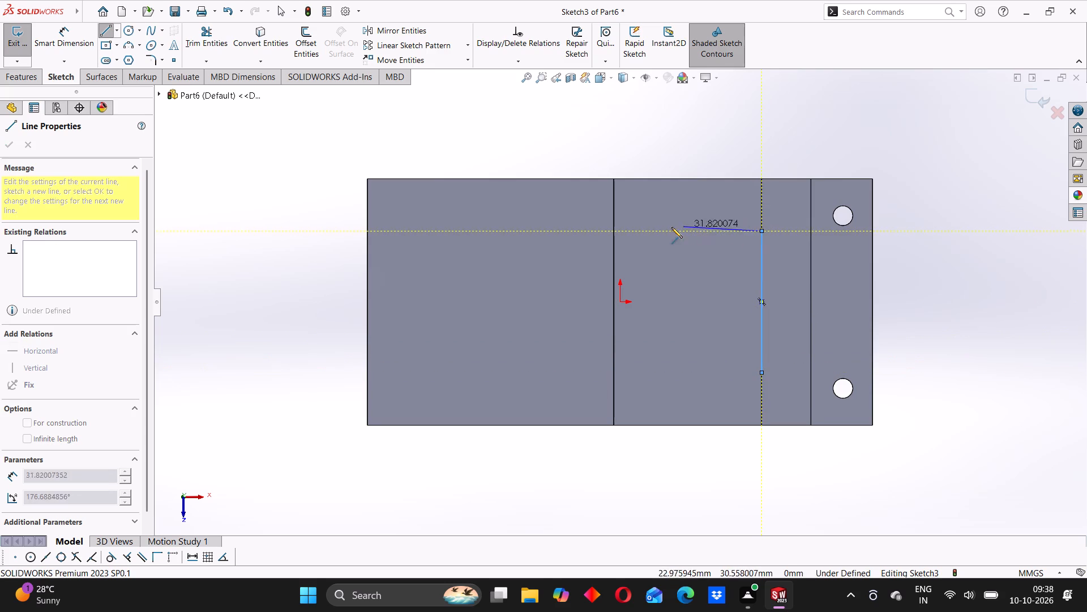
click(613, 230)
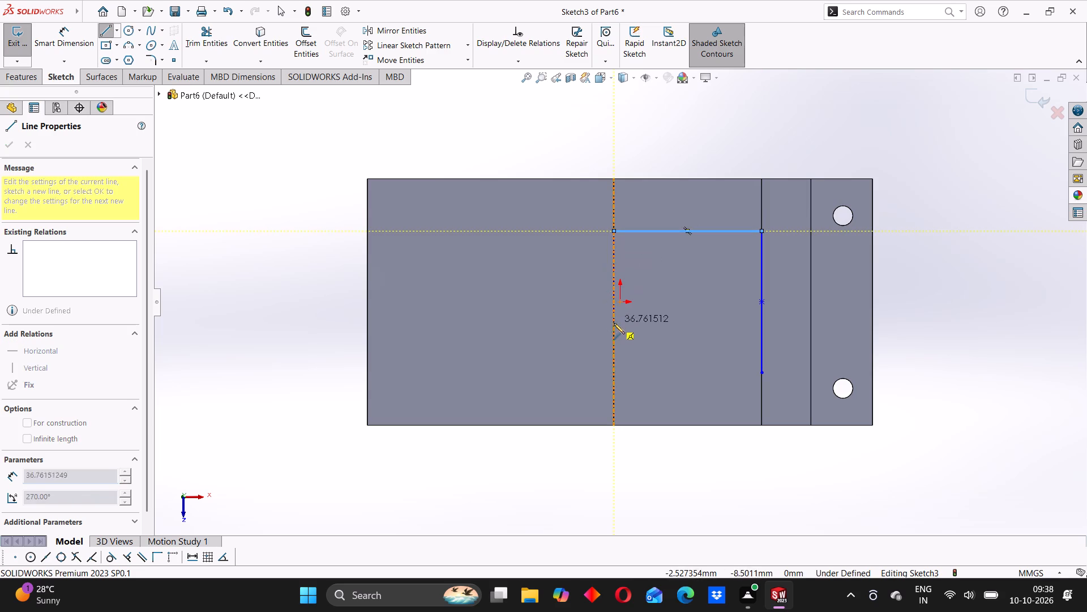
click(615, 375)
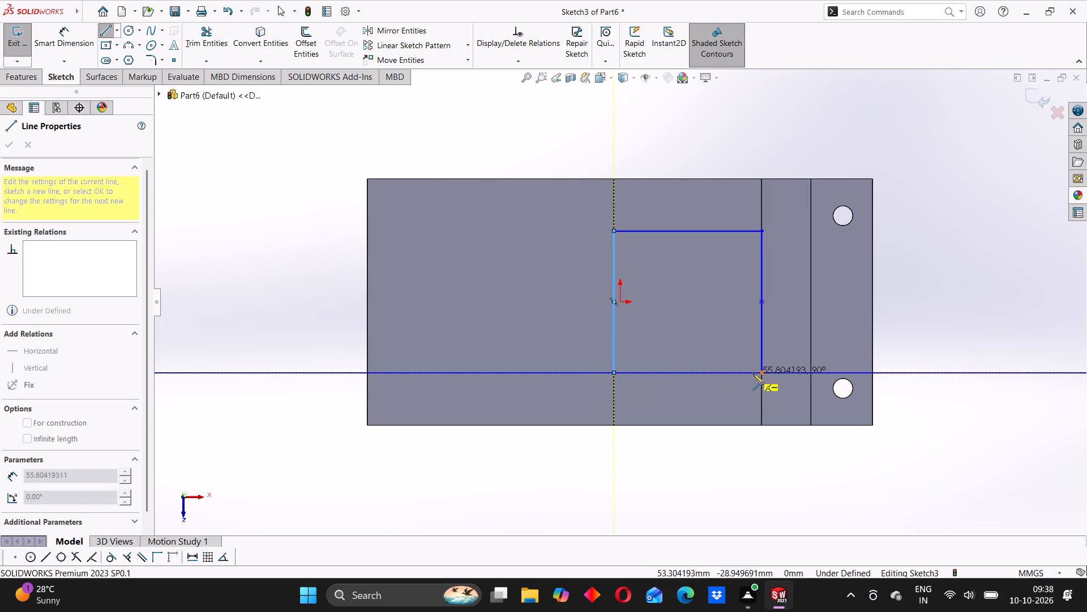
click(762, 372)
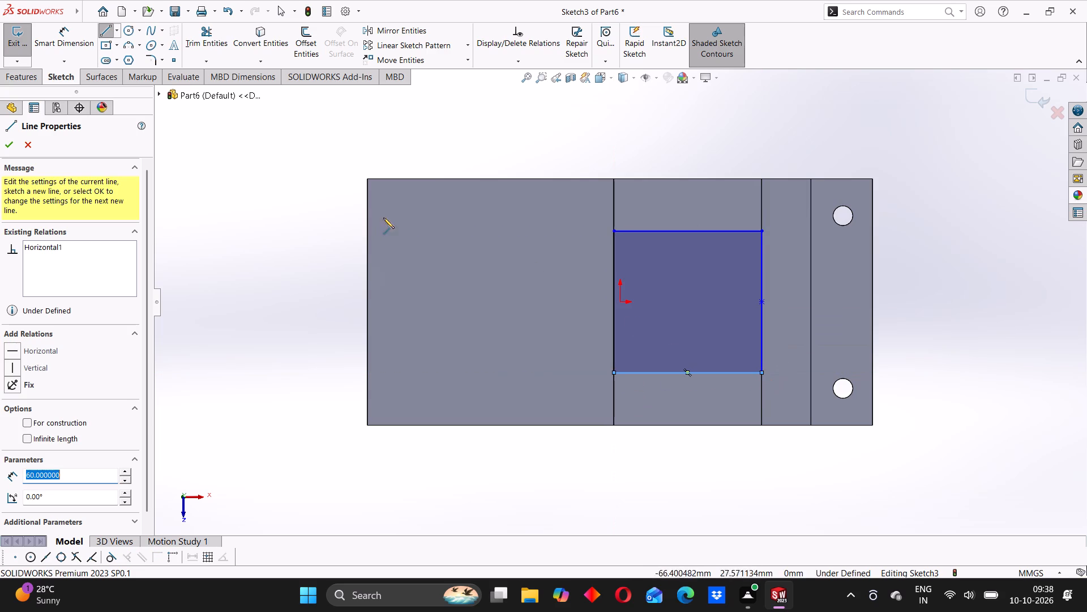
Dimension the rectangle's side along the upright as 42 mm.
click(41, 45)
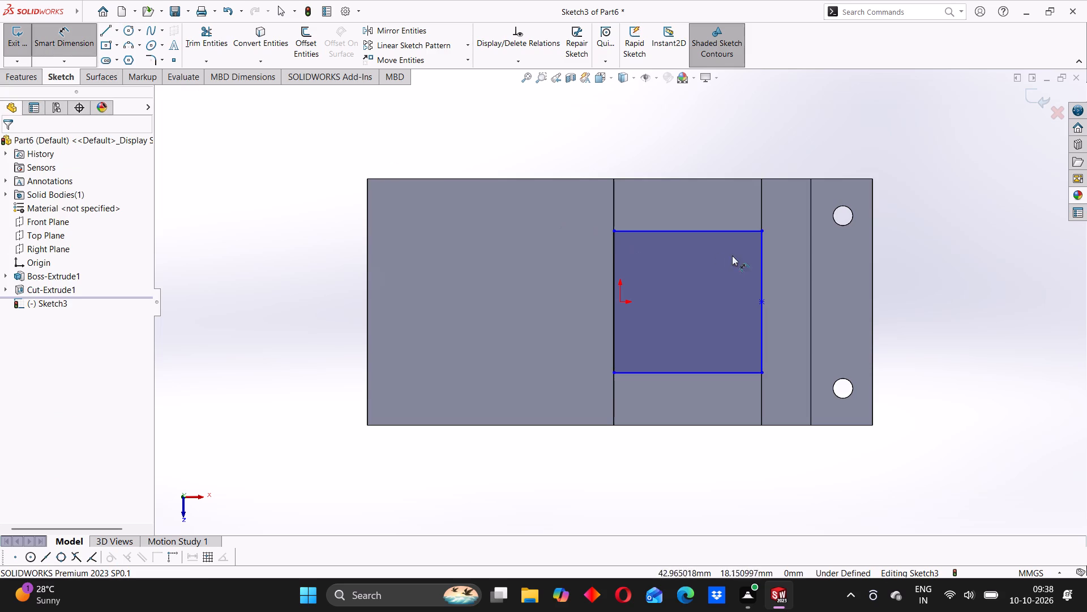
click(758, 269)
click(763, 270)
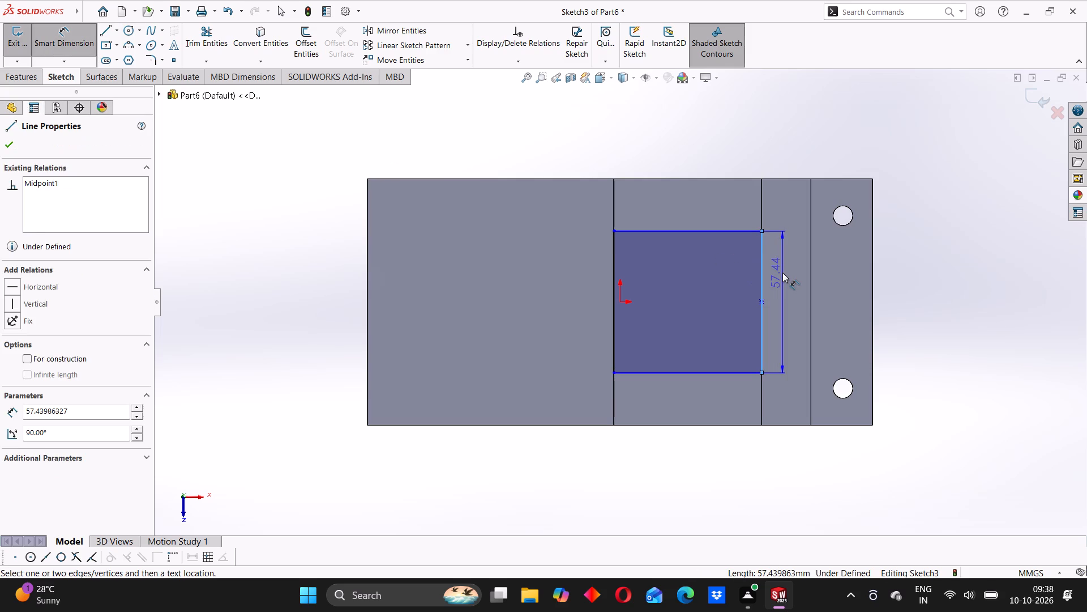
click(782, 273)
text(42)
key(Return)
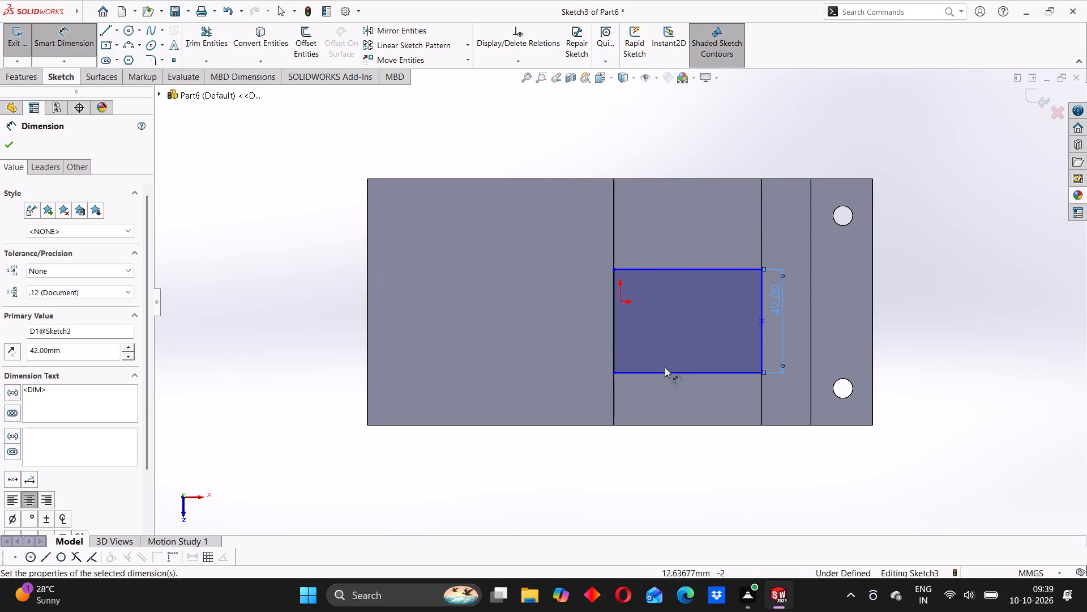
Dimension the vertical distance from the origin to the rectangle's front corner beside the upright as 21 mm.
scroll(761, 334, down, 5)
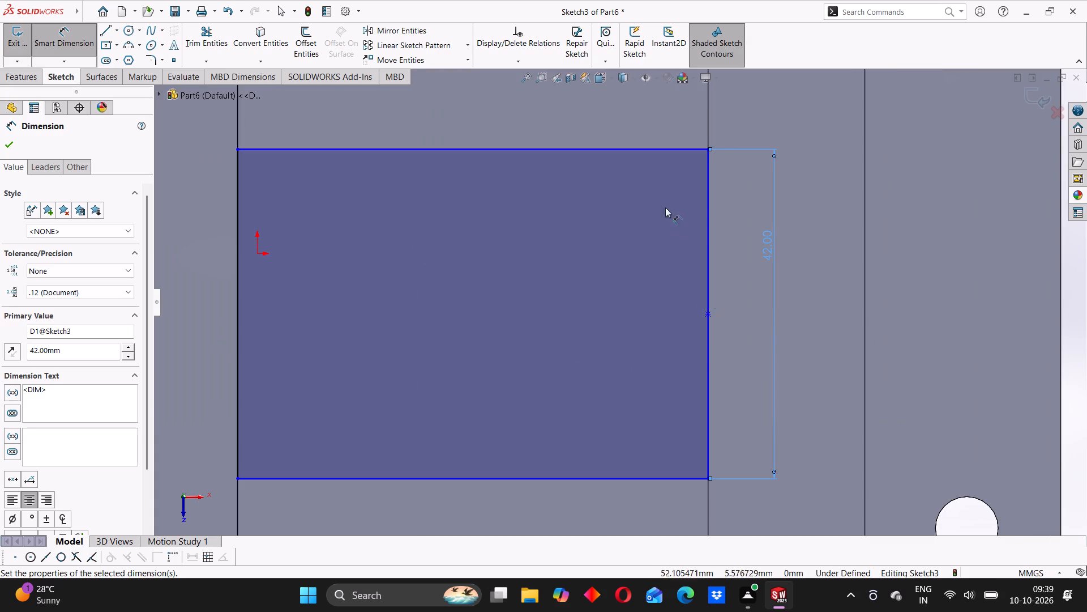
scroll(588, 298, up, 4)
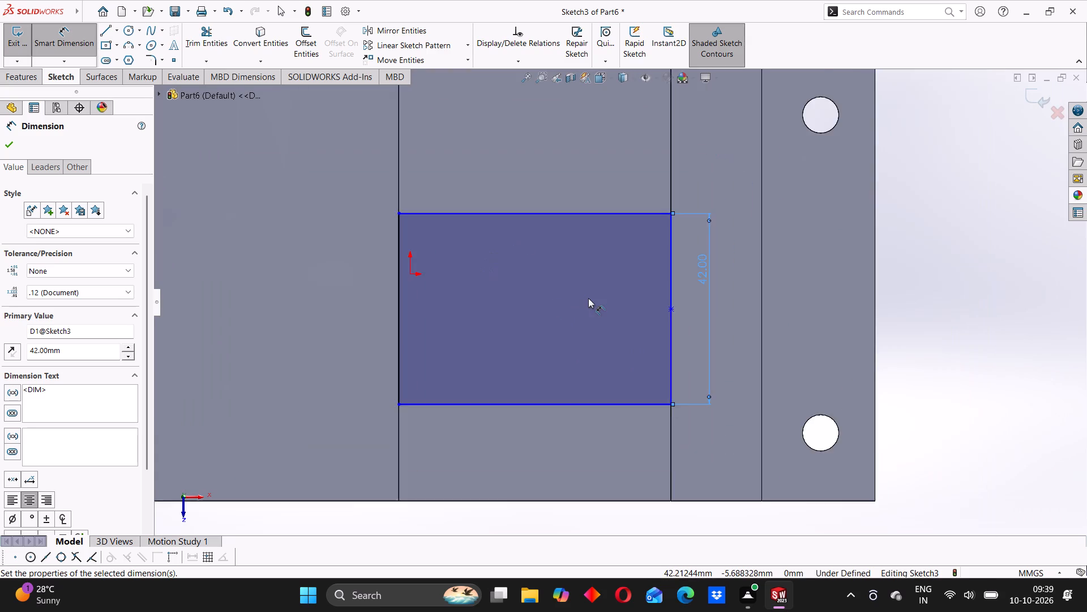
scroll(588, 298, up, 2)
click(498, 284)
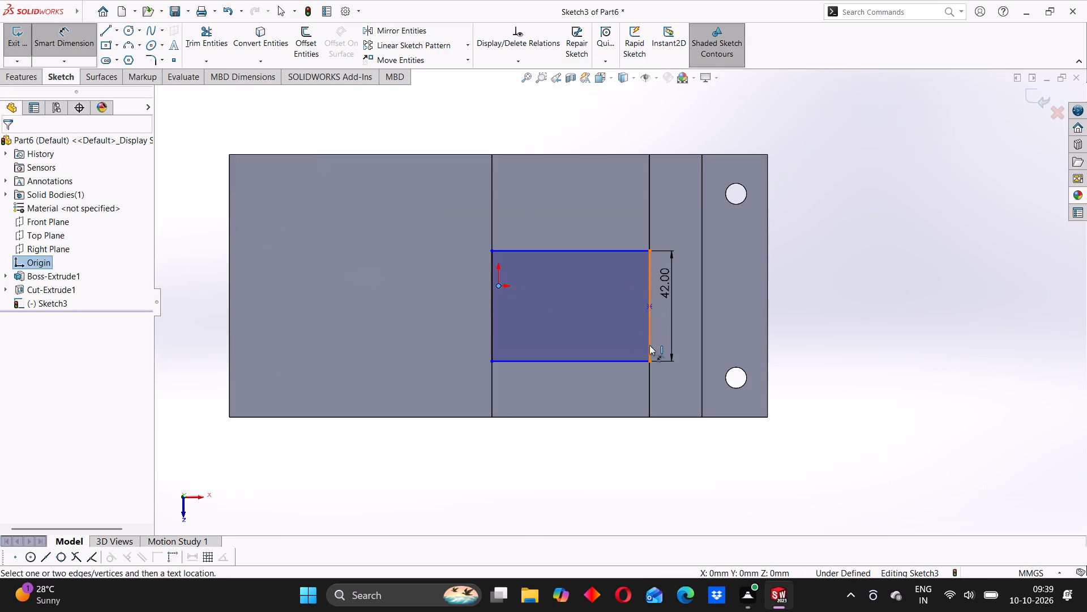
click(648, 360)
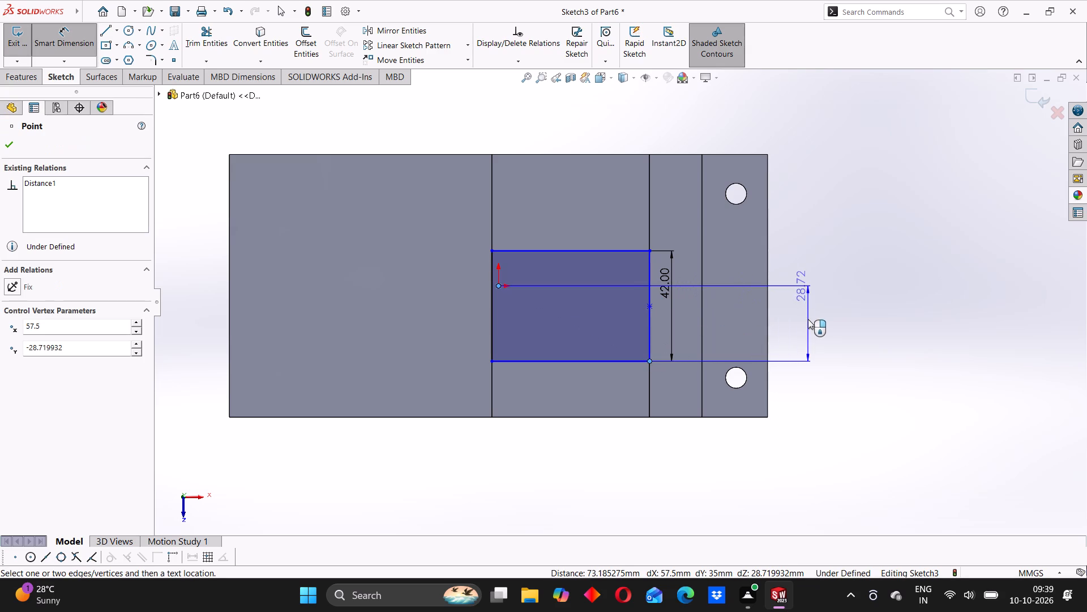
click(808, 319)
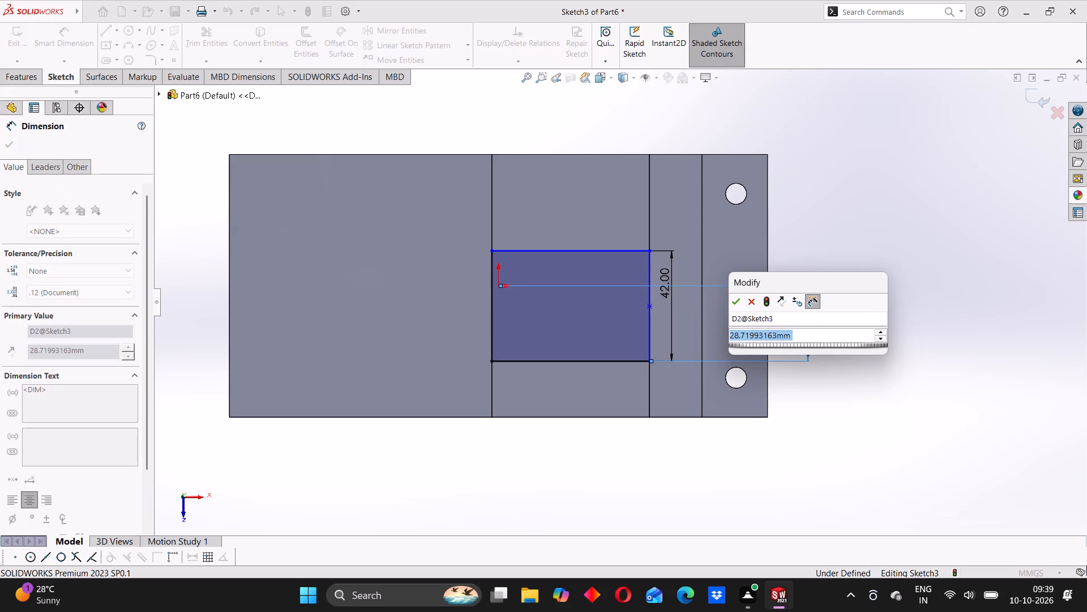
text(42/2)
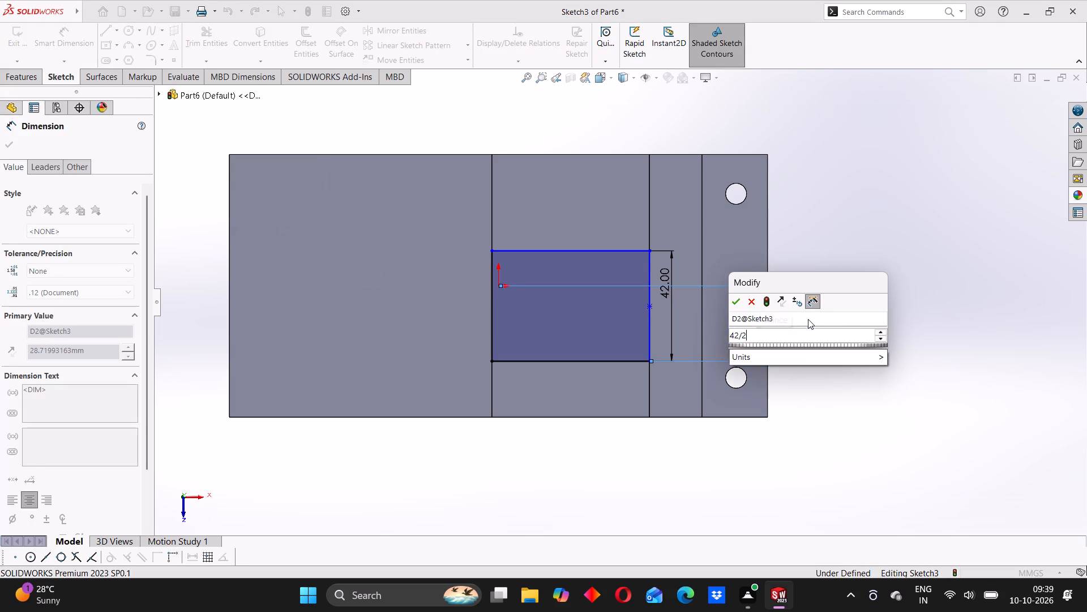
key(Return)
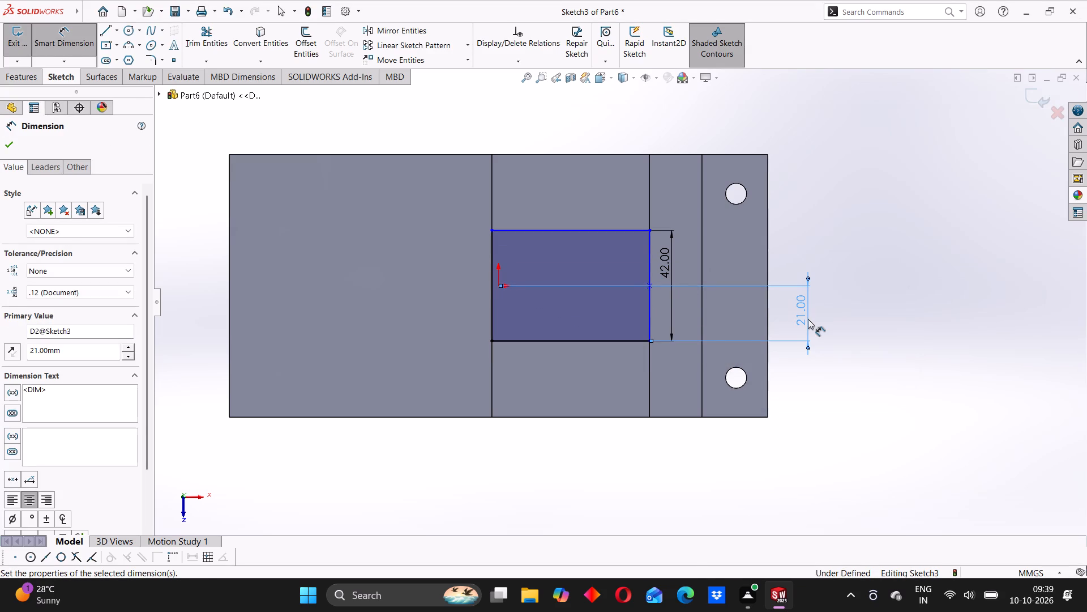
Add a driven length dimension to the rectangle's far edge running across the middle step.
click(844, 246)
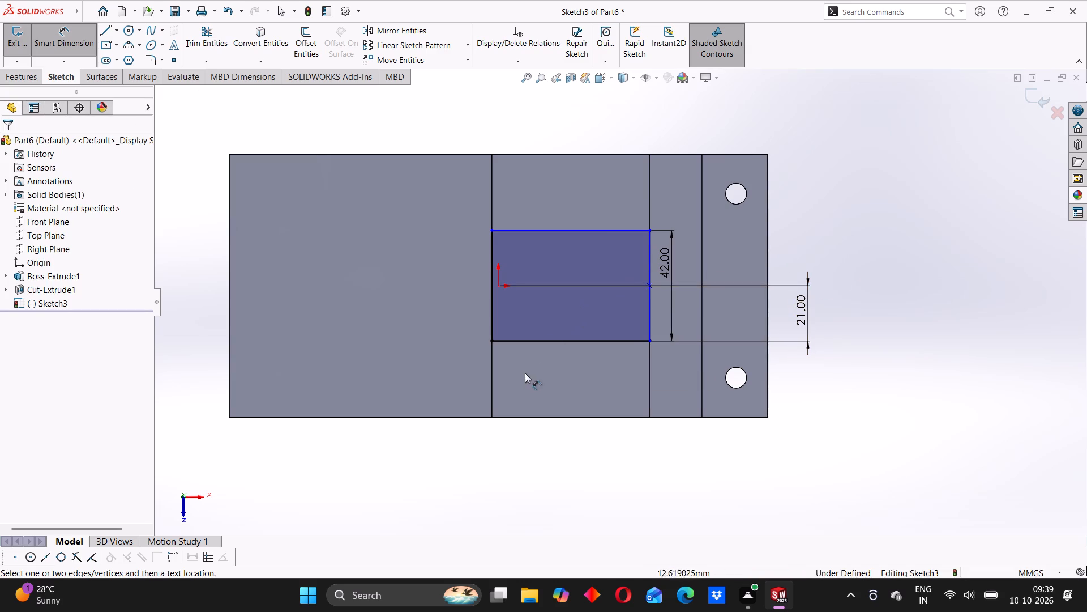
click(550, 232)
click(546, 204)
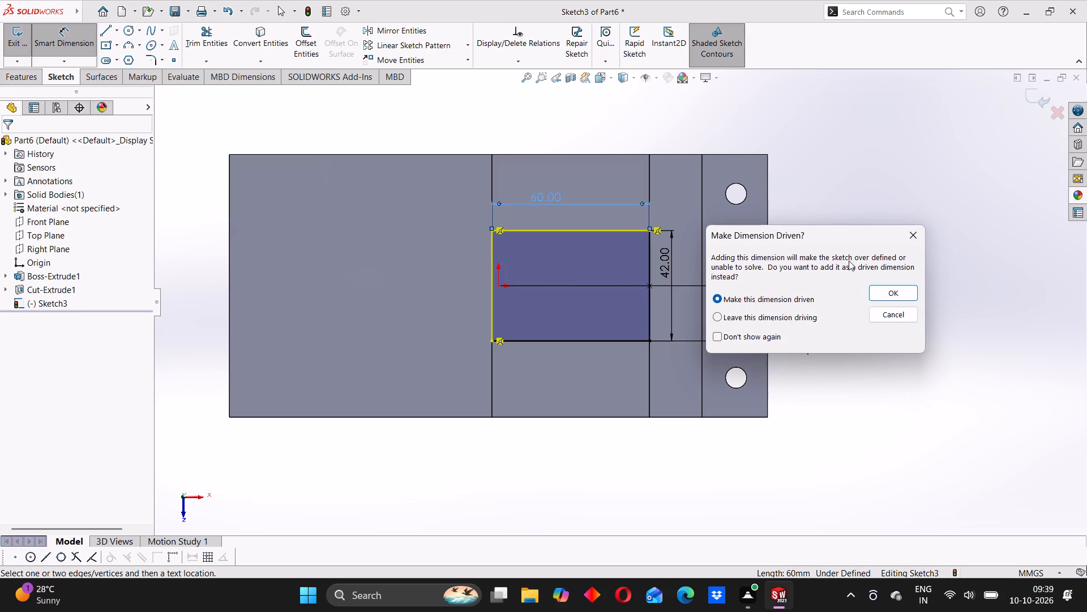
click(884, 288)
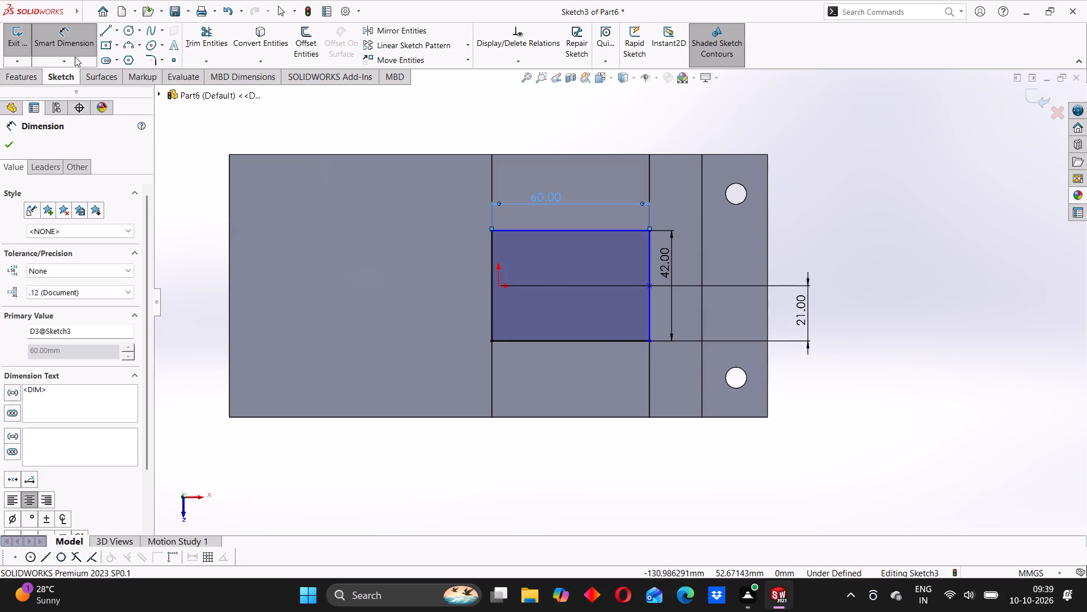
Dimension the vertical distance from the origin to the rectangle's far edge as 21 mm.
click(499, 287)
click(504, 230)
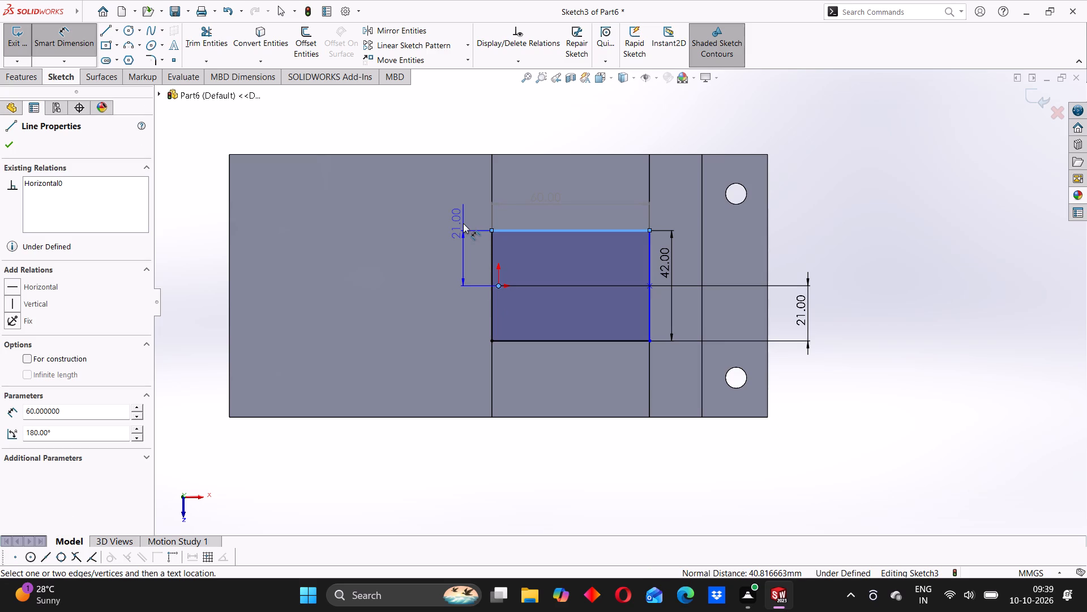
click(463, 223)
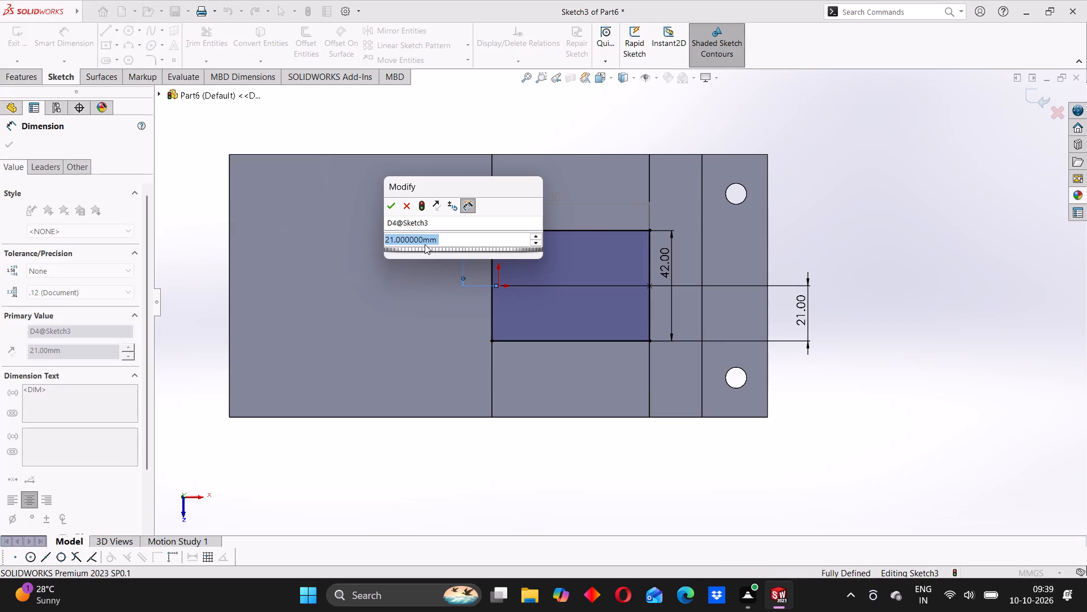
click(388, 206)
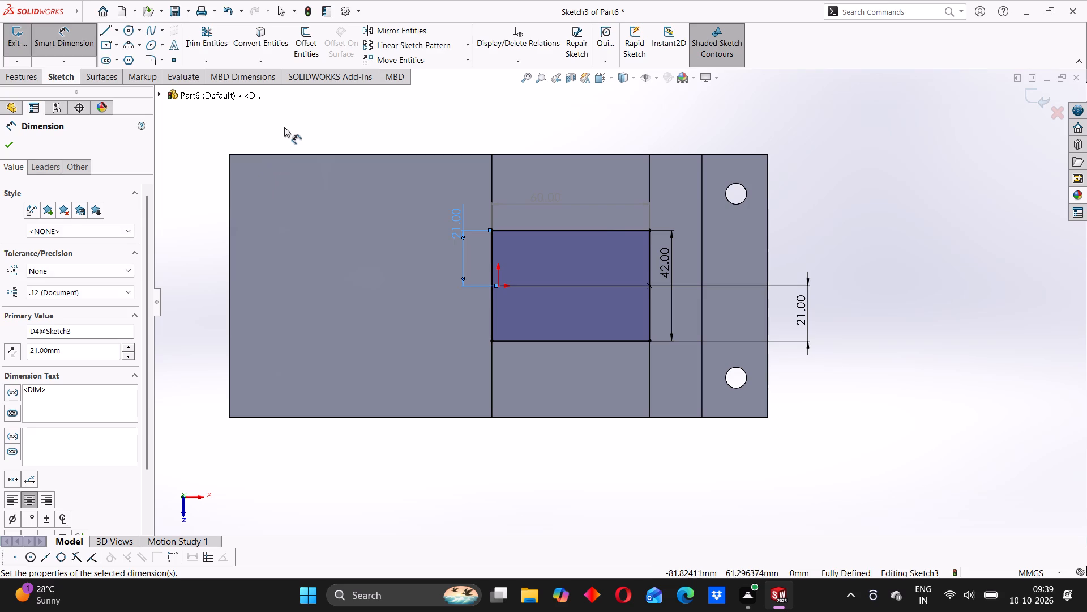
click(286, 128)
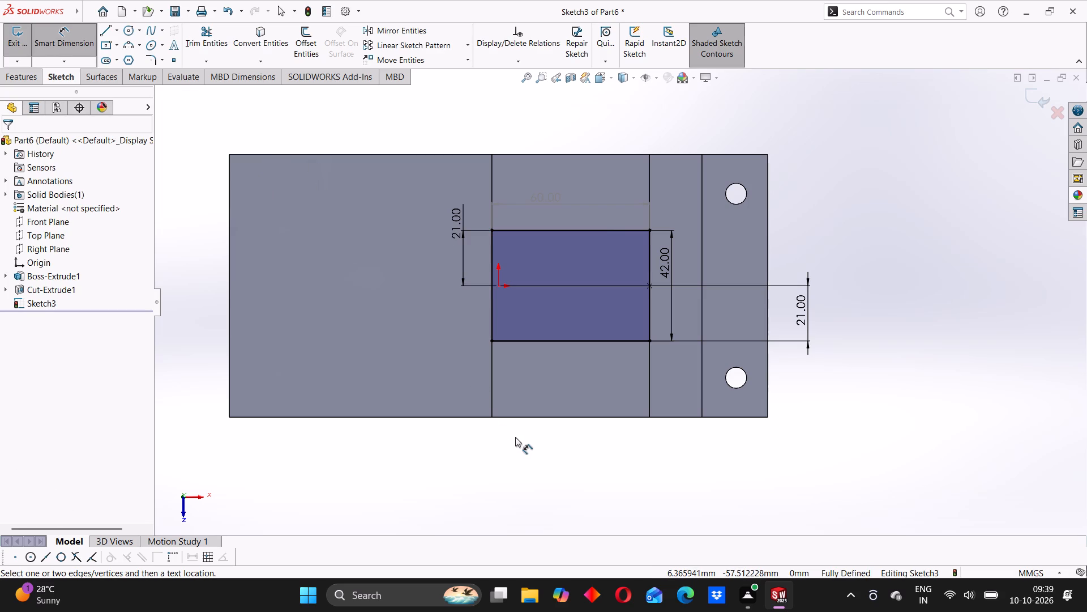
Cut-extrude the rectangle through the middle step with end condition Up To Surface, ending at the low base section's top face.
middle_drag(515, 437, 524, 364)
middle_drag(523, 439, 542, 351)
middle_drag(532, 440, 557, 427)
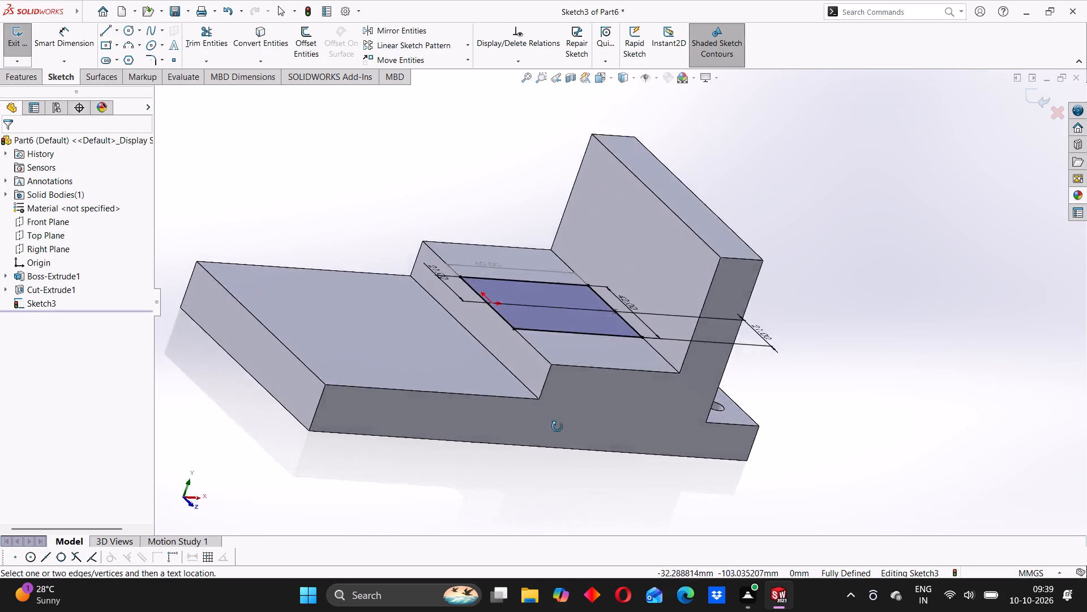
middle_drag(557, 427, 521, 451)
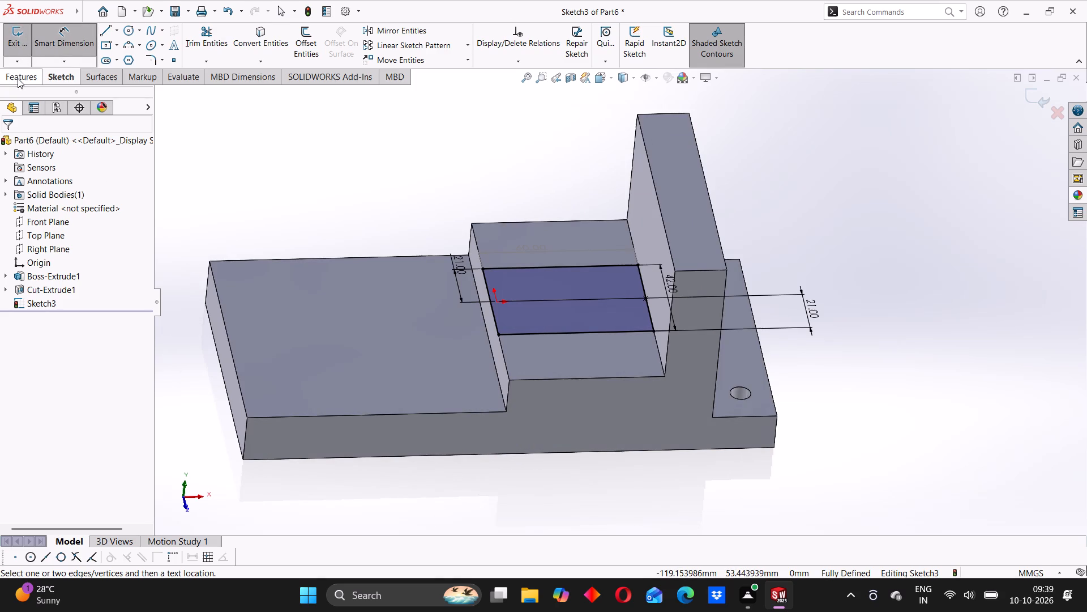
click(18, 78)
click(189, 43)
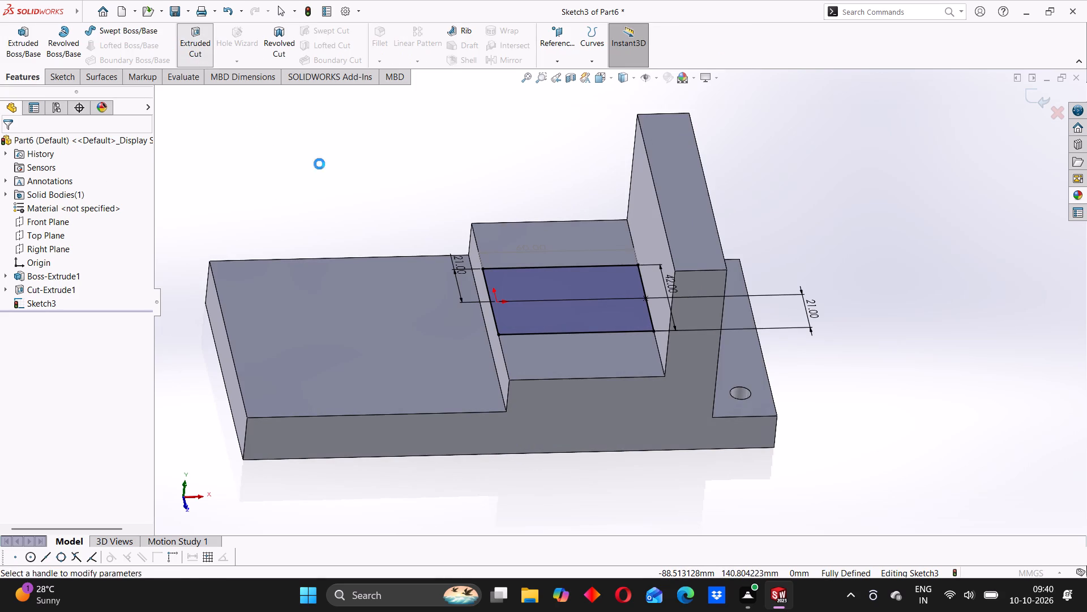
middle_drag(595, 395, 594, 236)
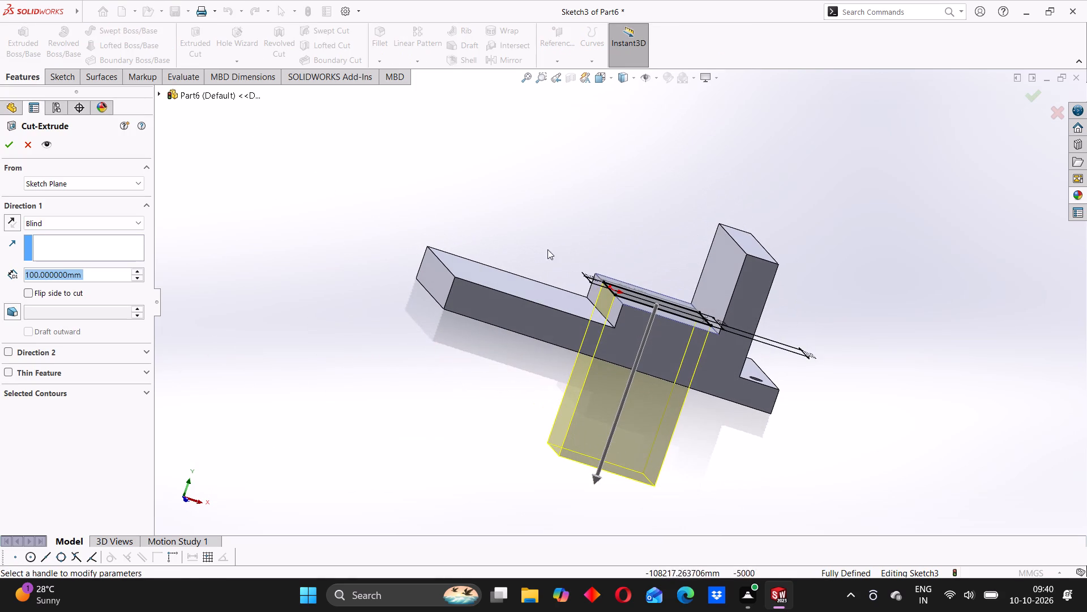
click(72, 225)
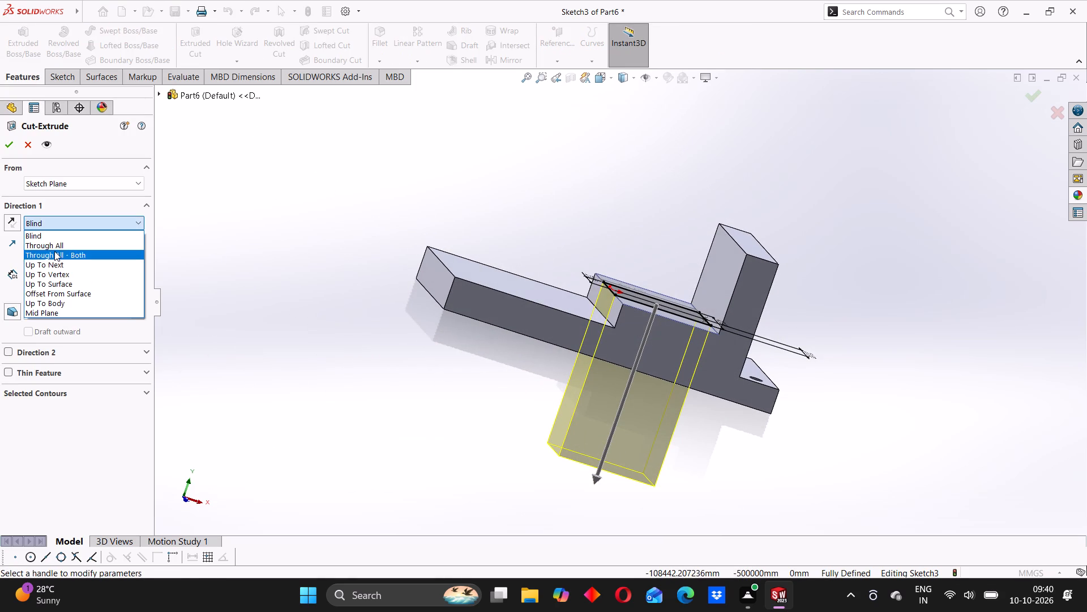
click(53, 265)
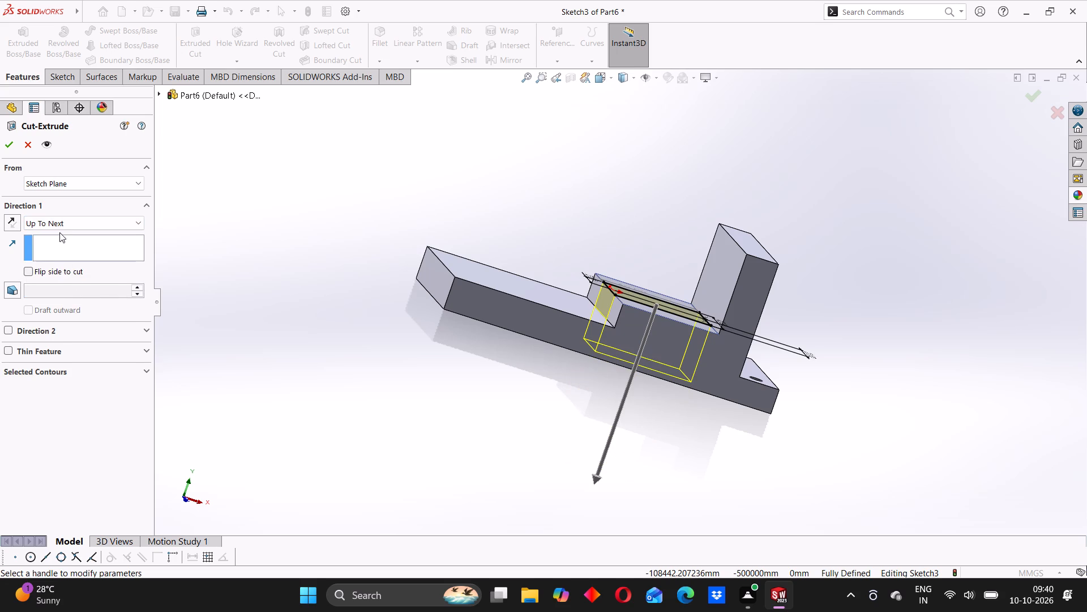
click(59, 224)
click(53, 280)
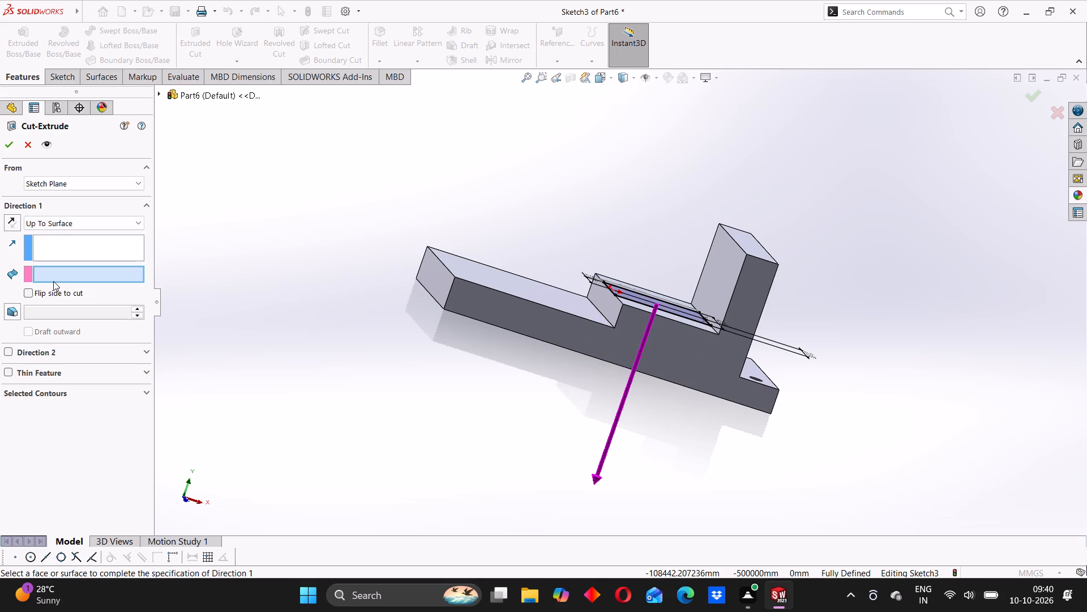
click(59, 219)
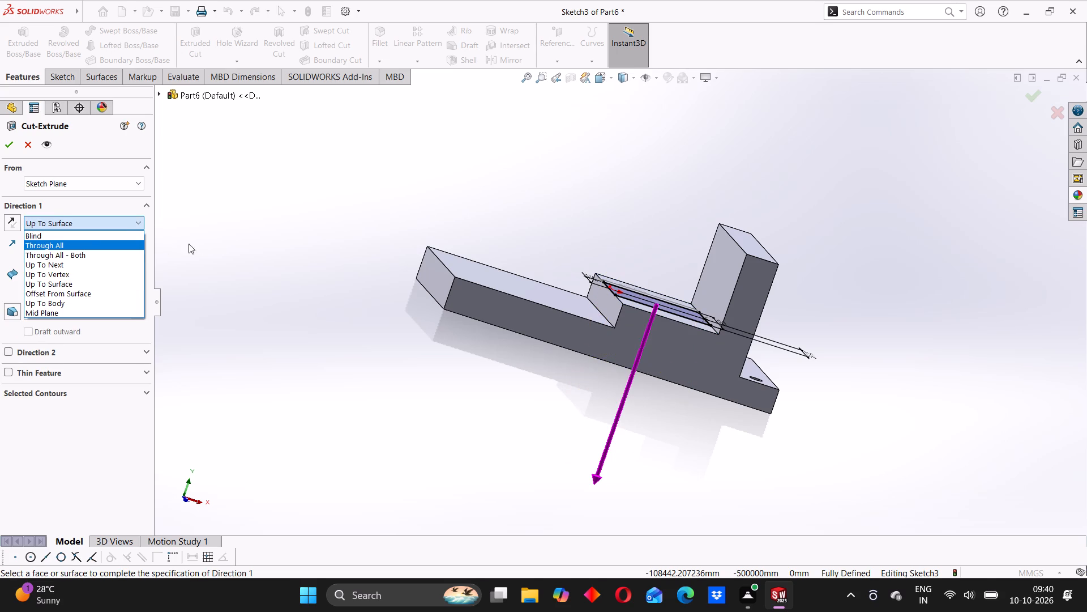
click(263, 236)
click(538, 290)
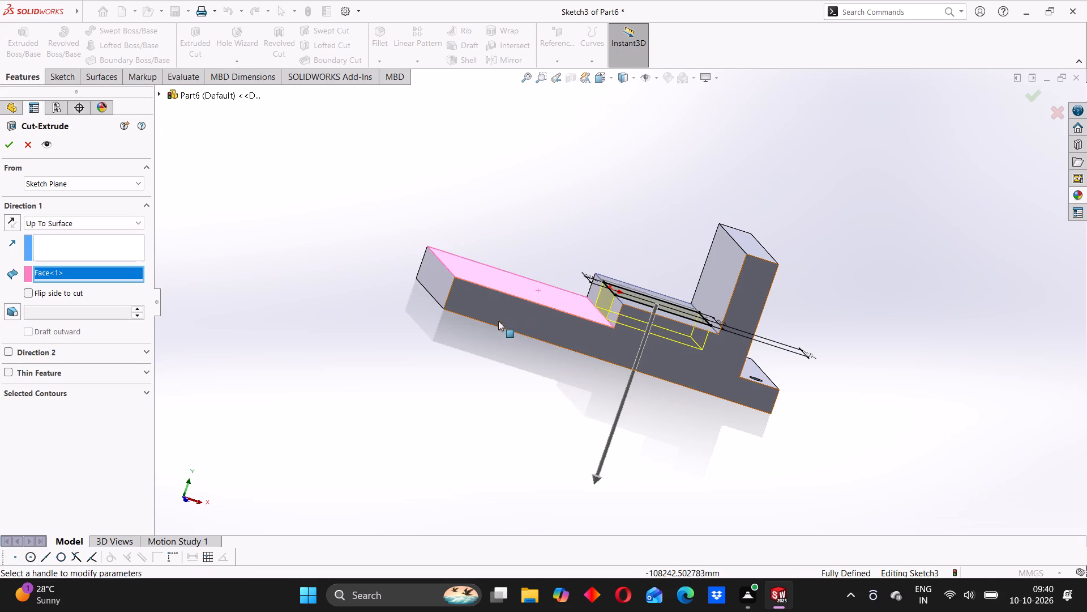
middle_drag(557, 438, 536, 454)
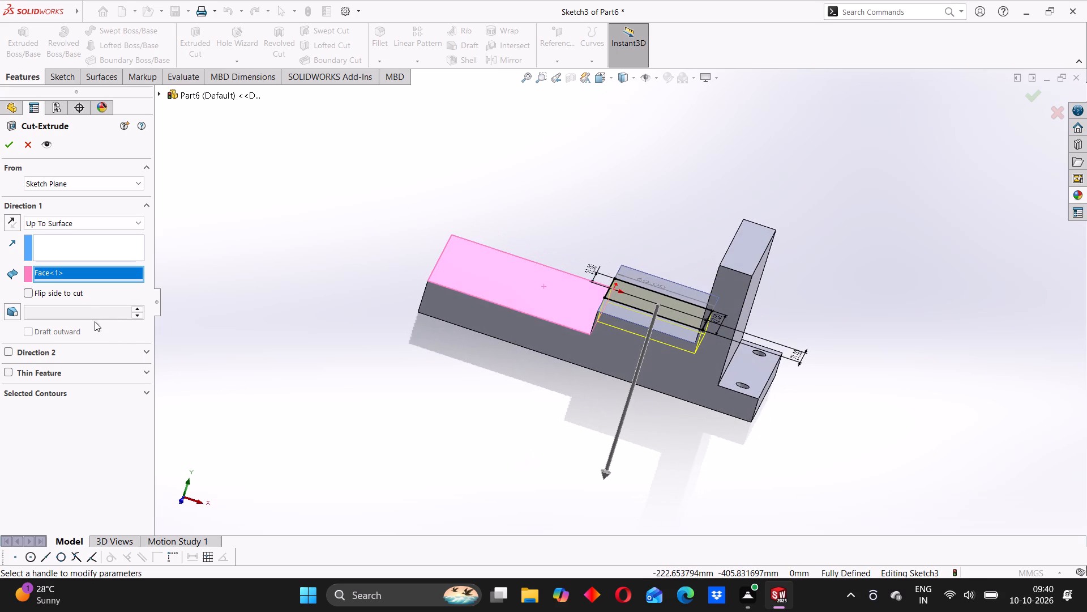
click(3, 139)
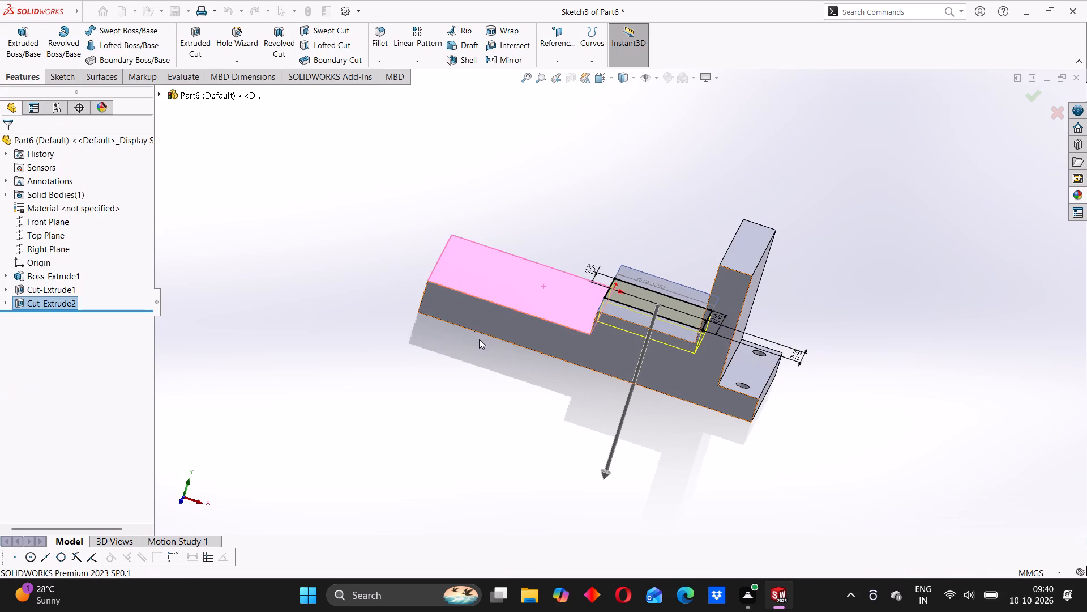
middle_drag(479, 340, 517, 448)
click(391, 341)
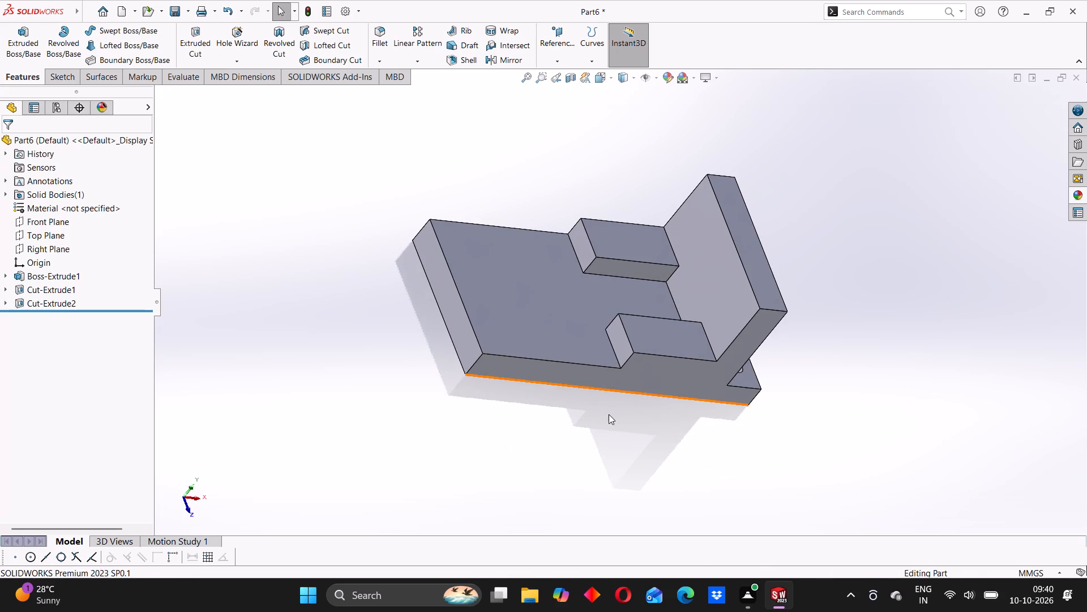
On the upright's outer face, on the ledge-hole side, sketch a circle about 22 mm in diameter, centred about 50 mm above the origin.
middle_drag(609, 415, 541, 403)
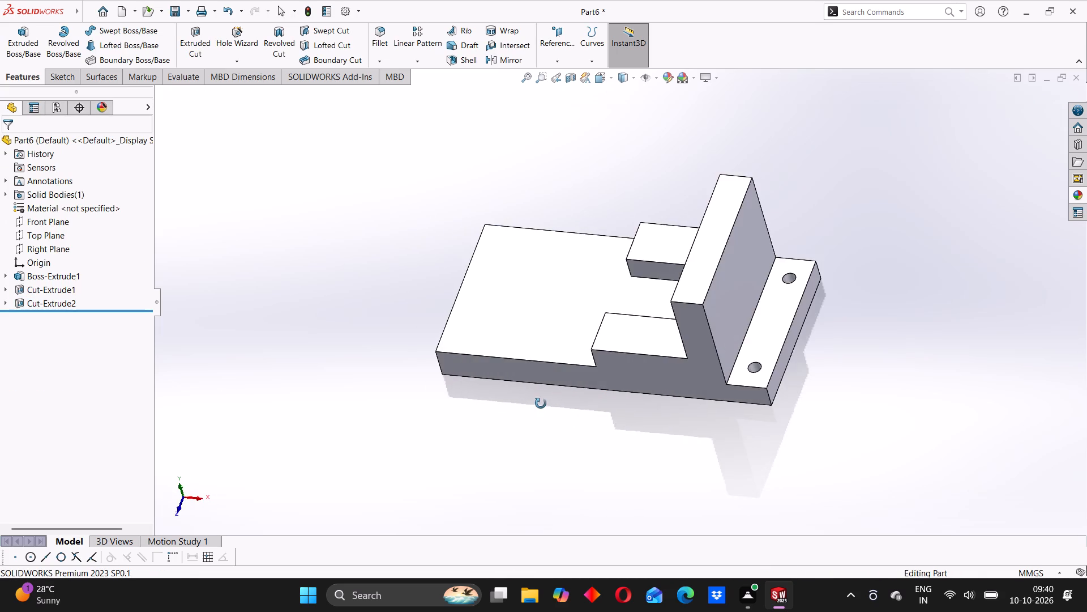
middle_drag(541, 403, 444, 366)
middle_drag(681, 290, 627, 347)
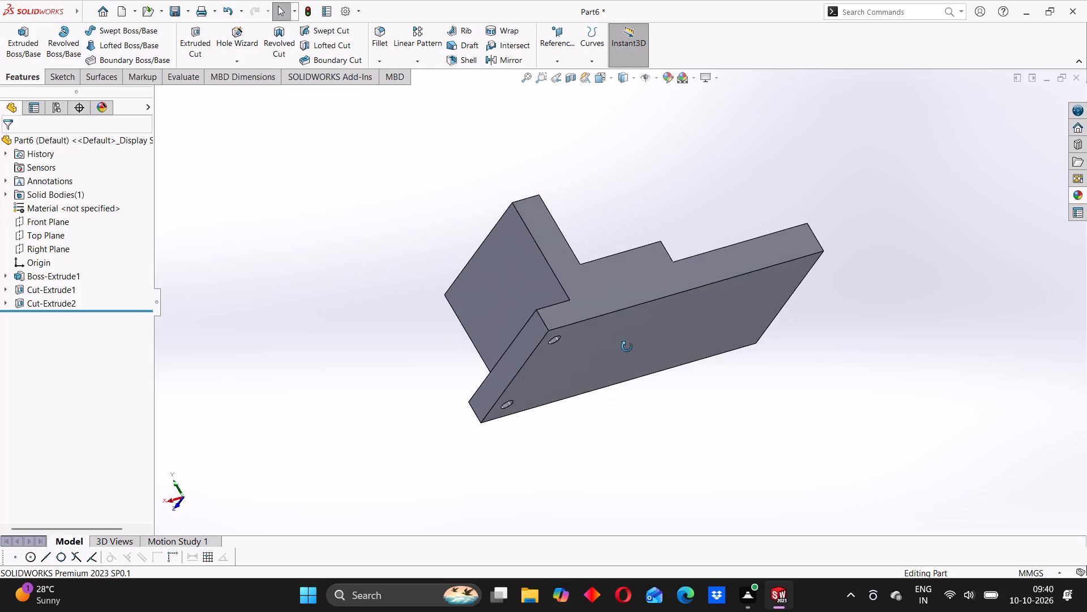
middle_drag(627, 347, 671, 390)
click(563, 292)
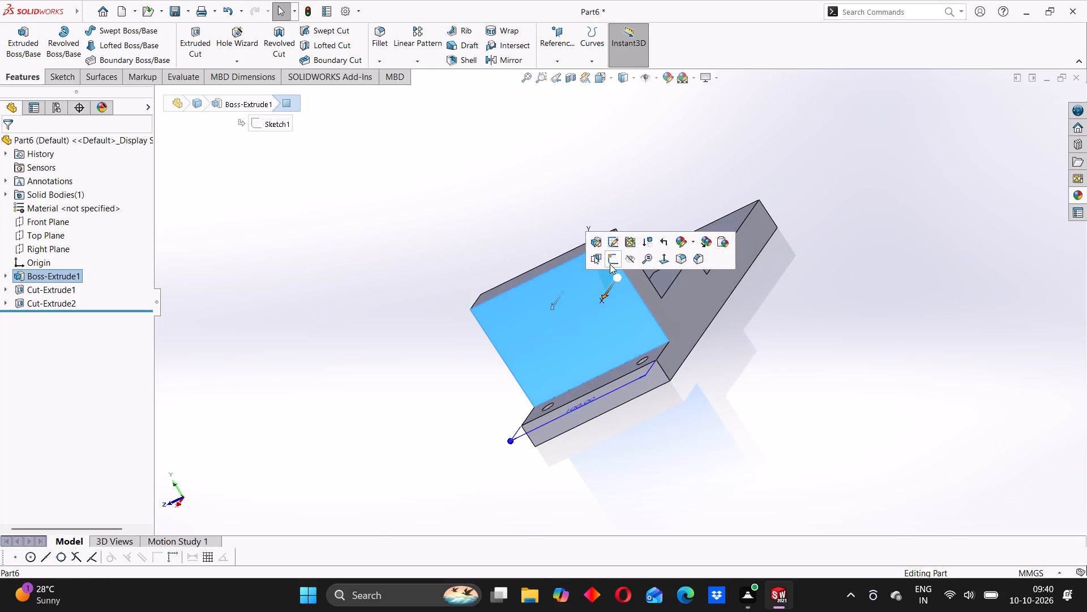
click(608, 259)
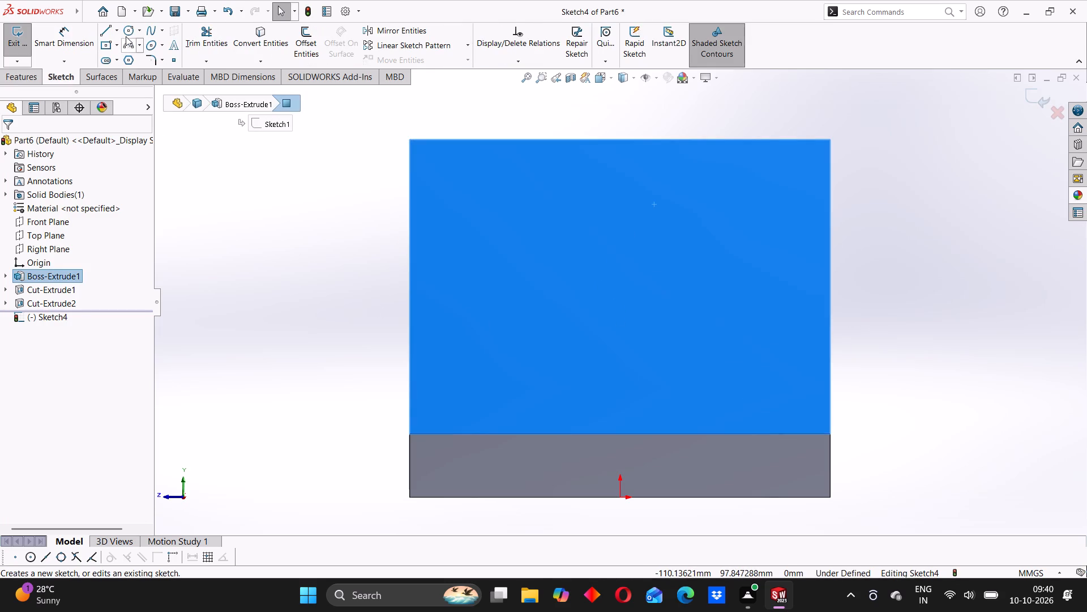
click(123, 32)
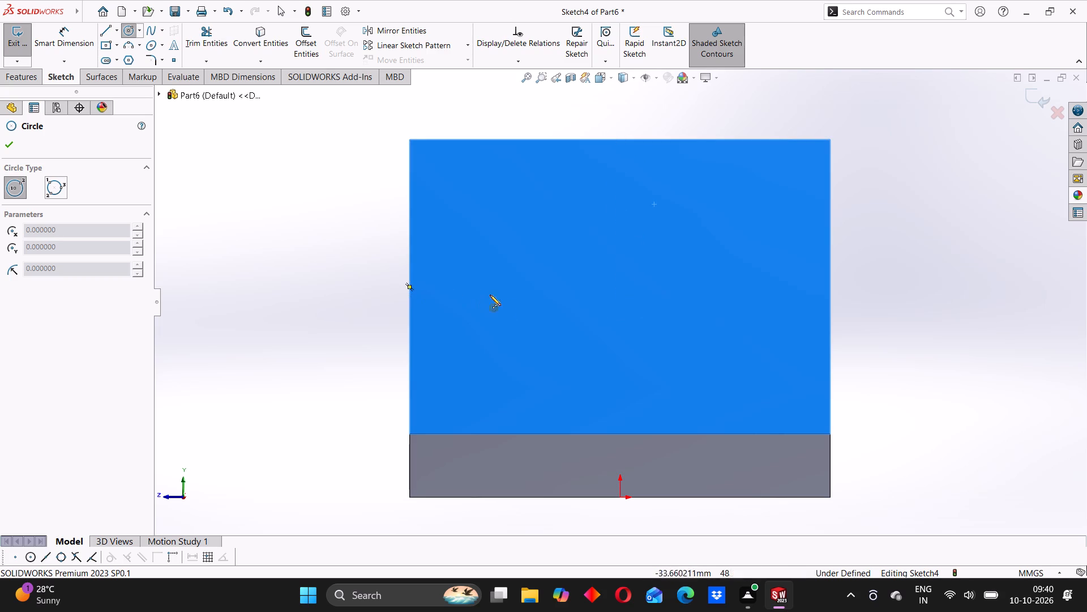
click(618, 287)
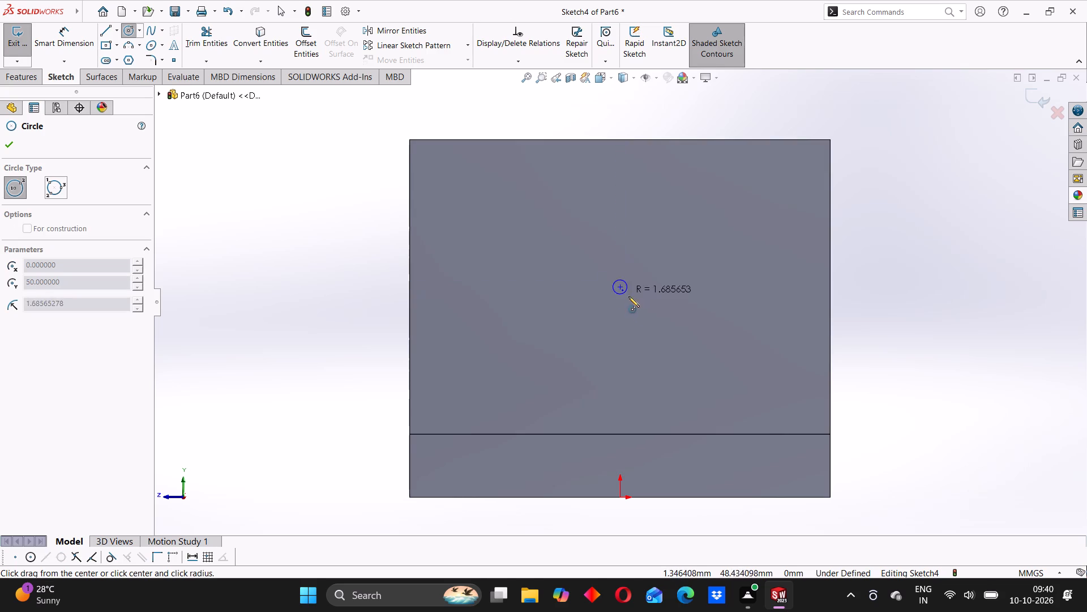
click(647, 324)
Dimension the circle's diameter on the upright as 18 mm.
click(62, 31)
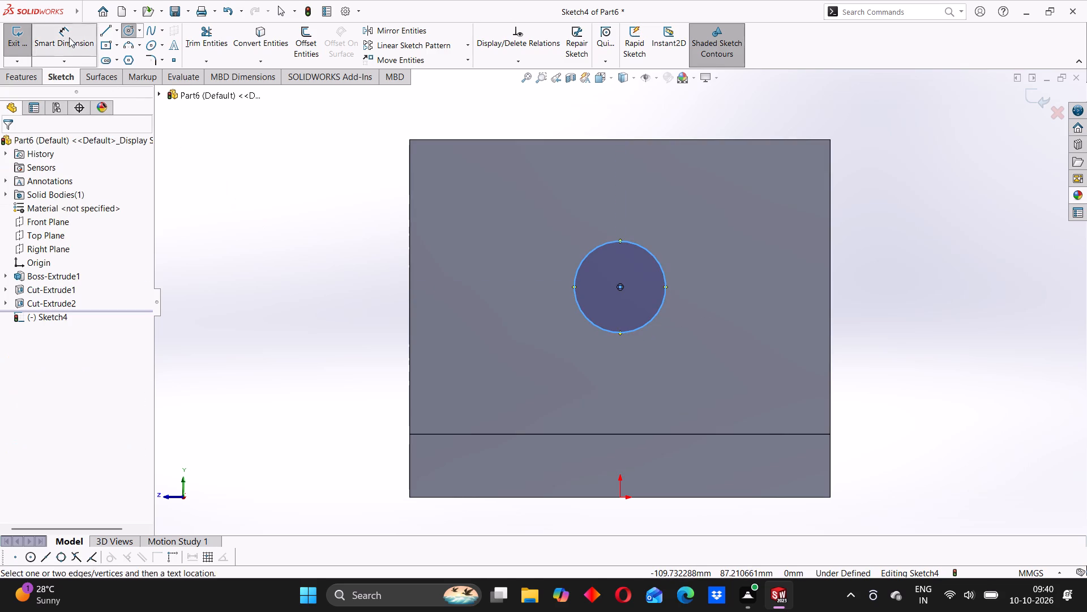
click(583, 254)
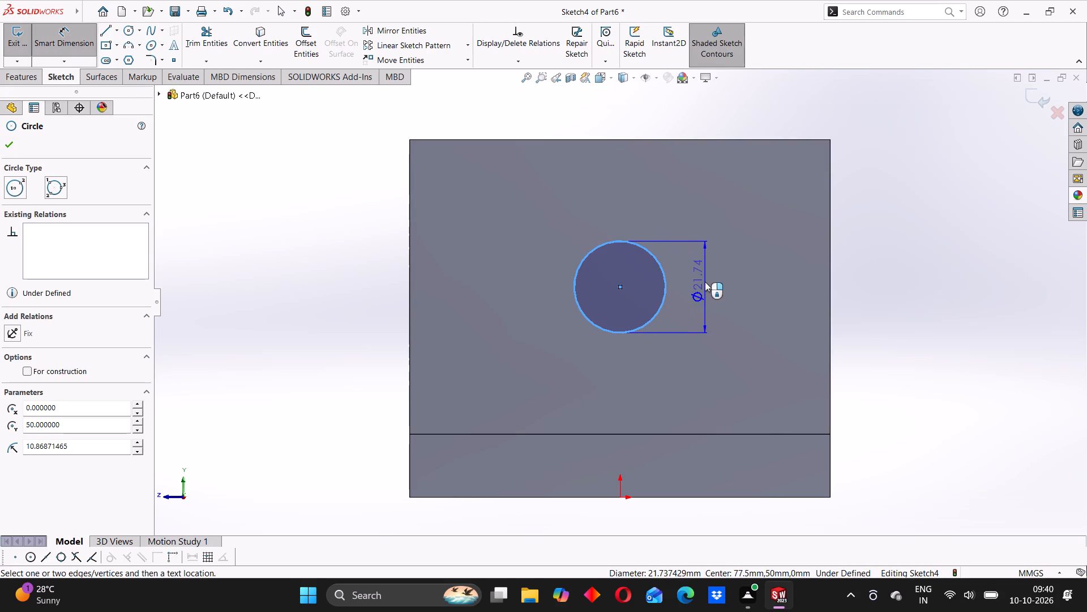
click(721, 290)
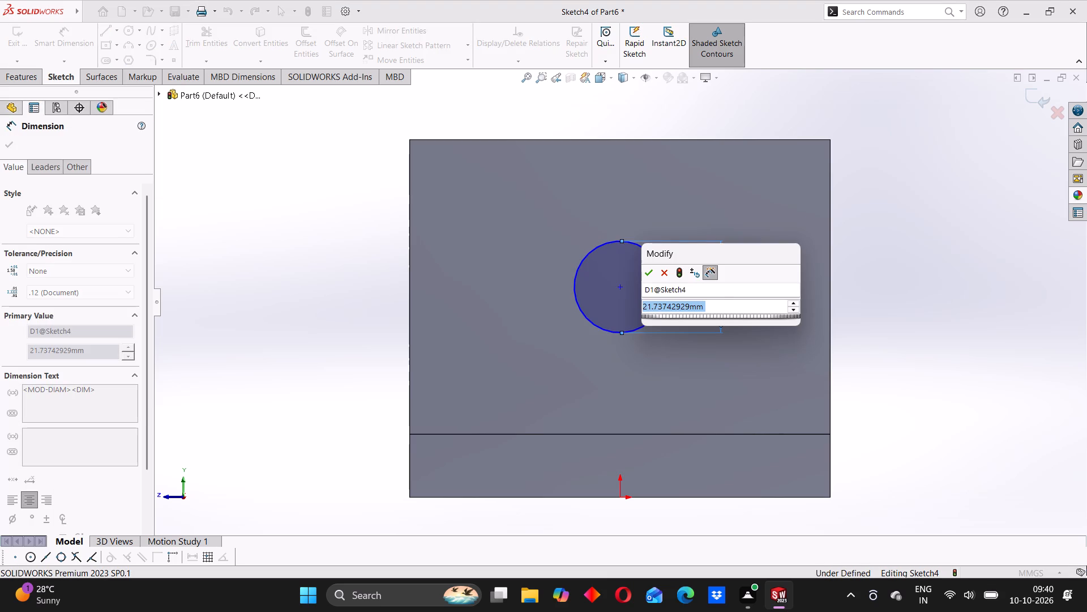
text(18)
key(Return)
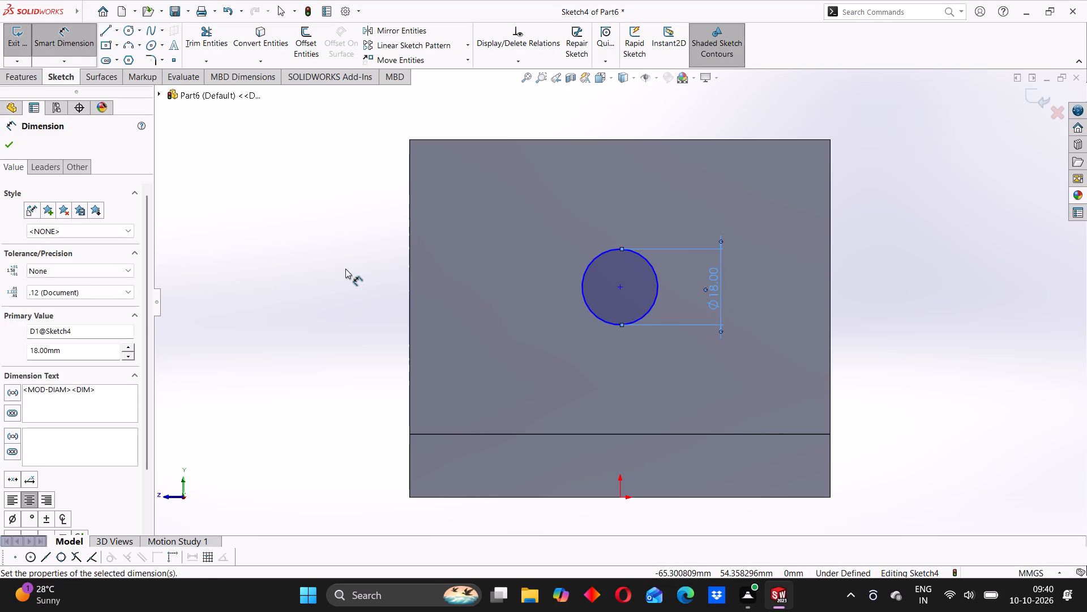
click(343, 269)
click(74, 41)
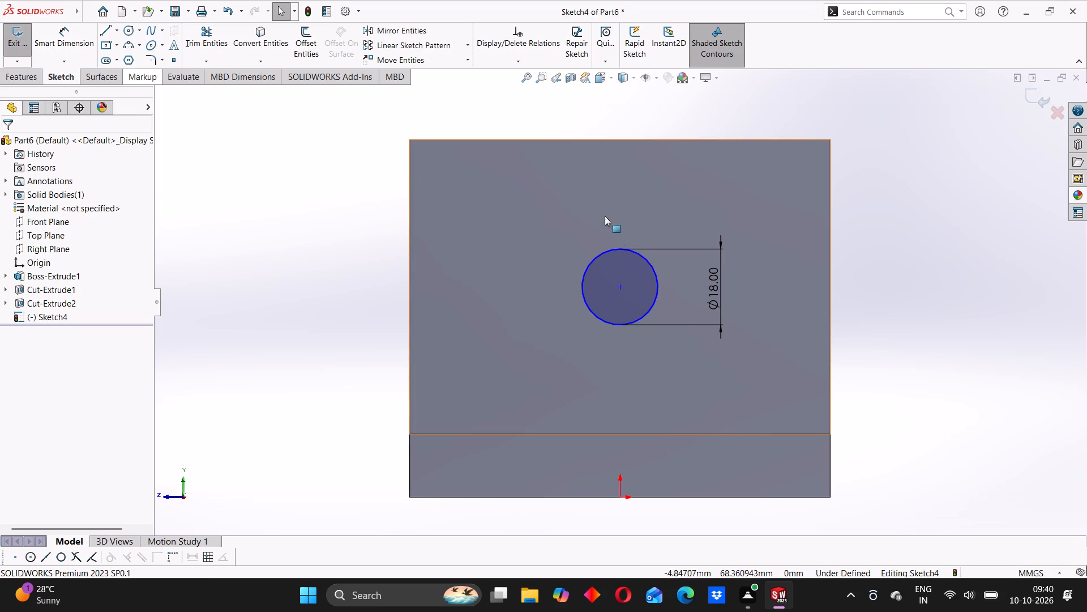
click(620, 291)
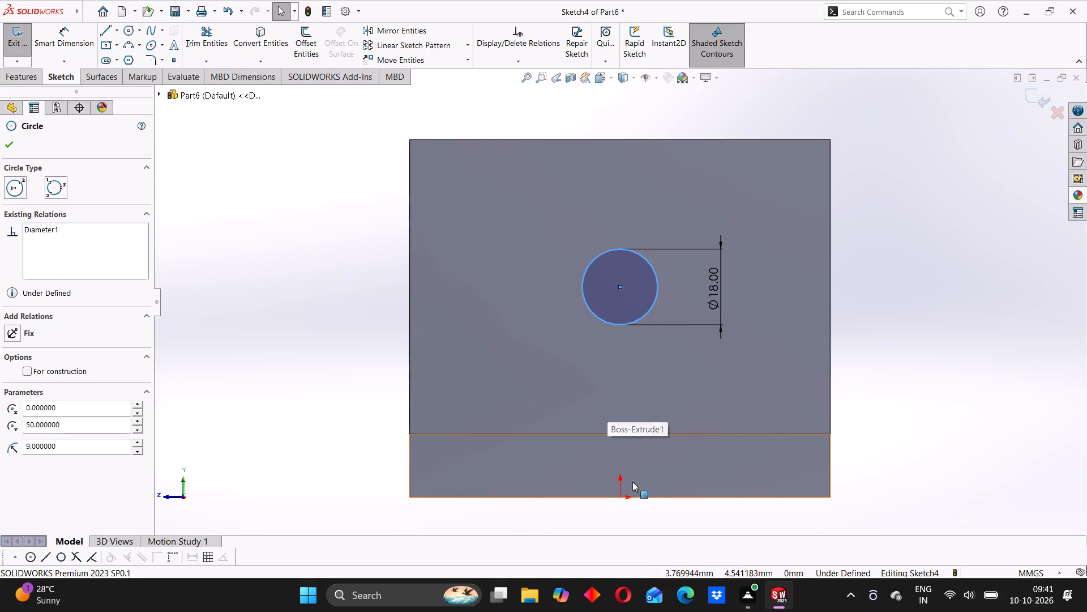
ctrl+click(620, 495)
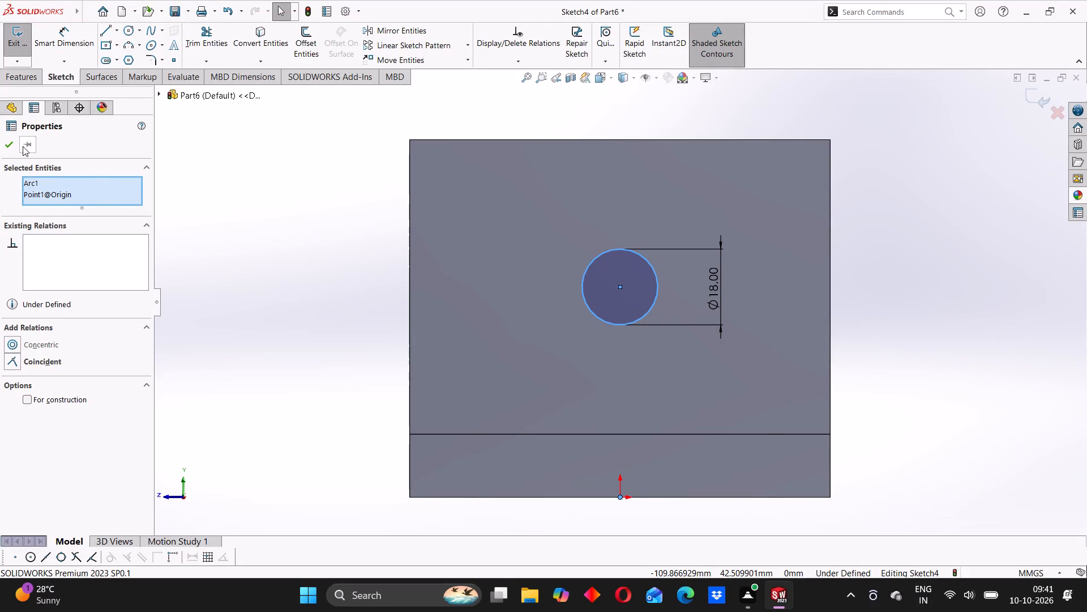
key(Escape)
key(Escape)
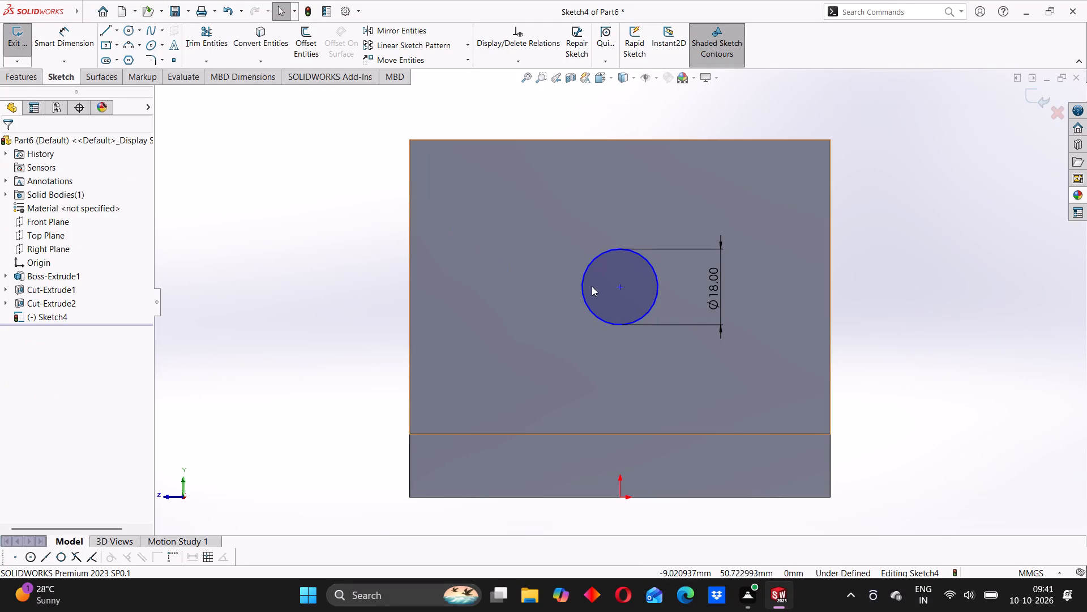
Add a vertical relation between the centre of the circle on the upright and the origin.
click(622, 287)
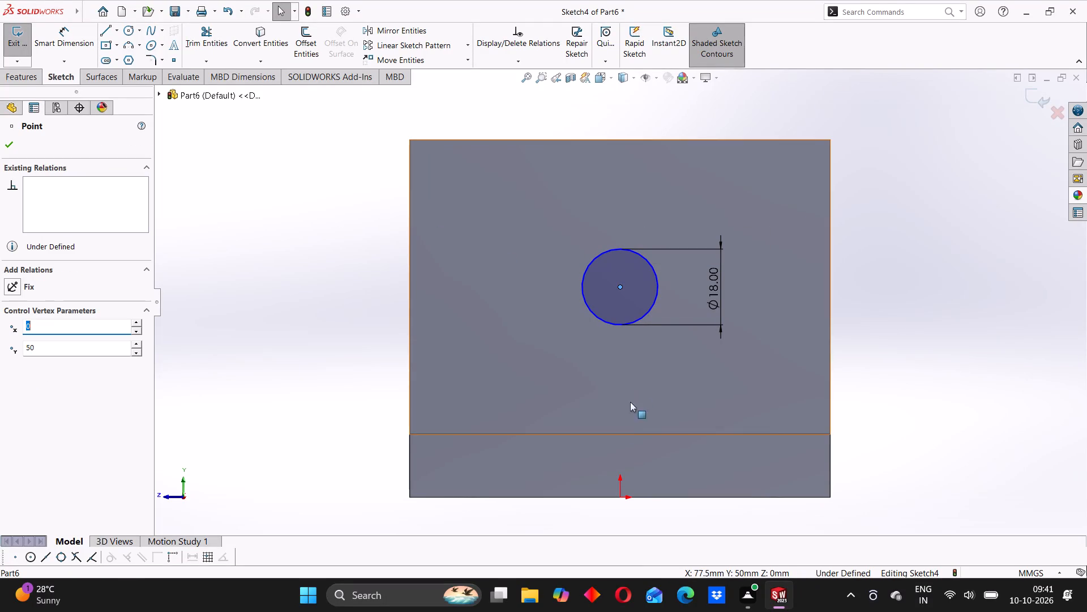
ctrl+click(621, 499)
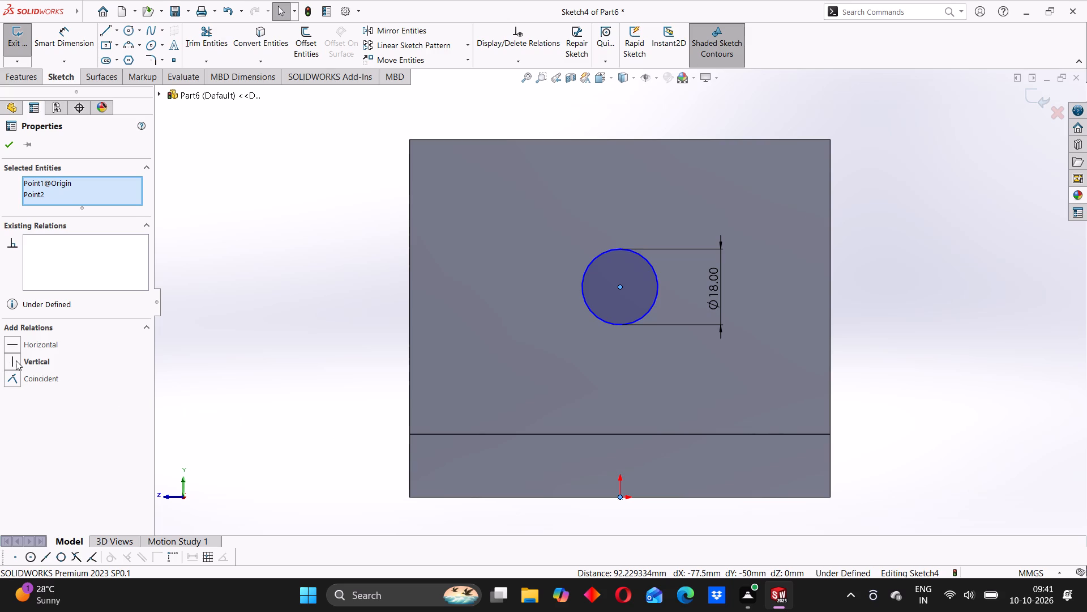
click(16, 360)
drag(8, 146, 7, 140)
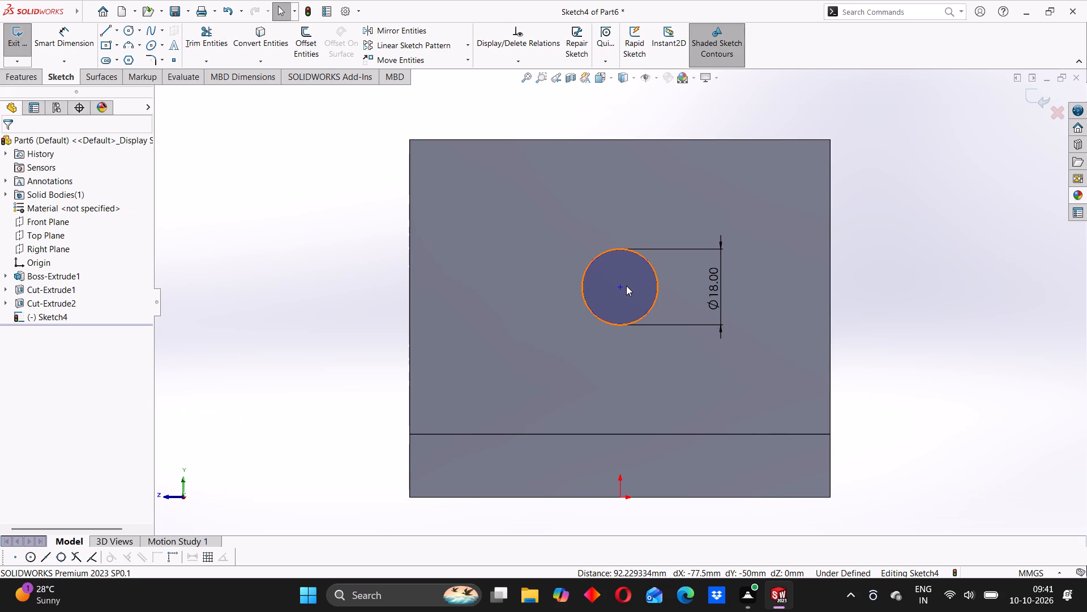
Dimension the height of the circle's centre above the part's bottom edge as 45 mm.
click(58, 35)
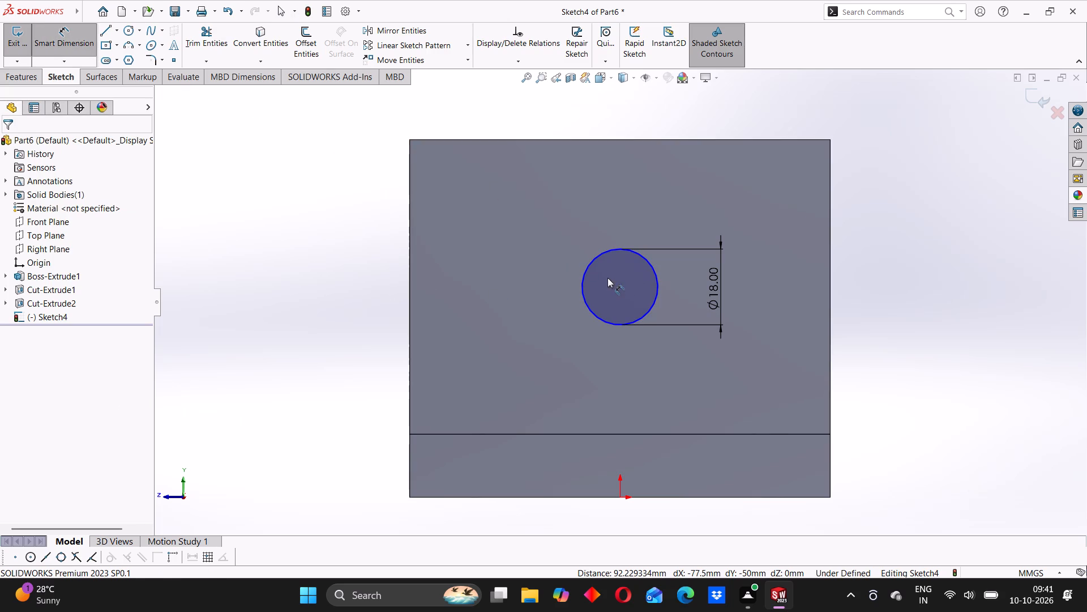
click(620, 284)
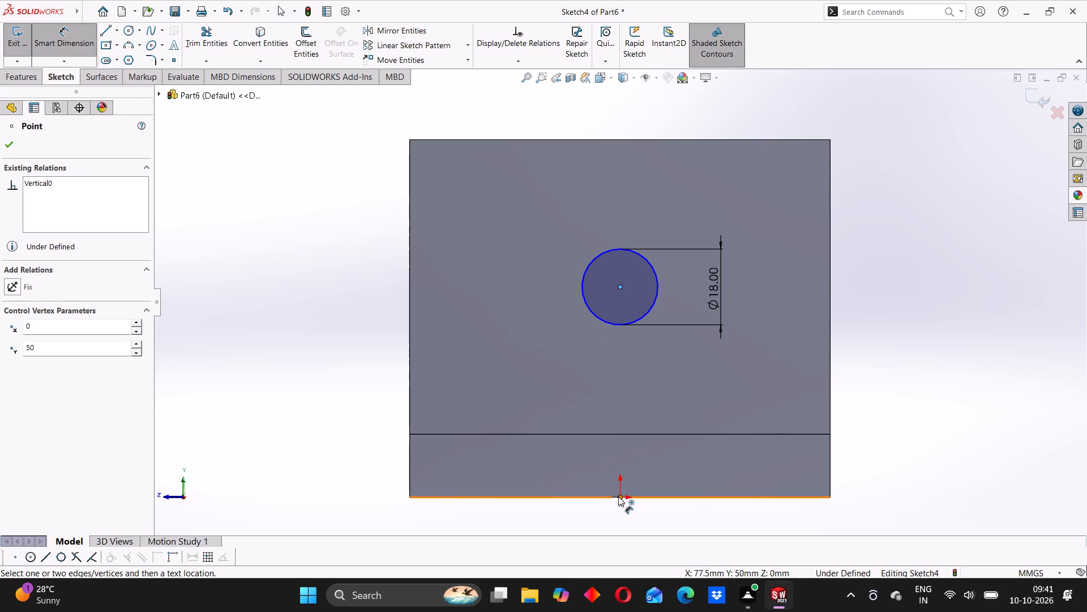
click(600, 497)
click(334, 389)
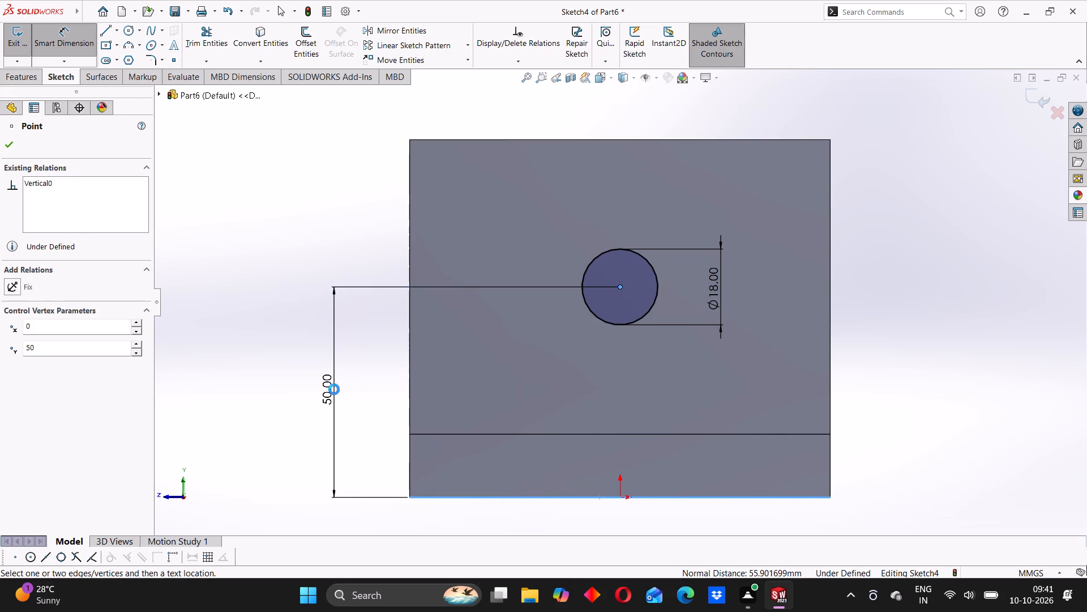
text(45)
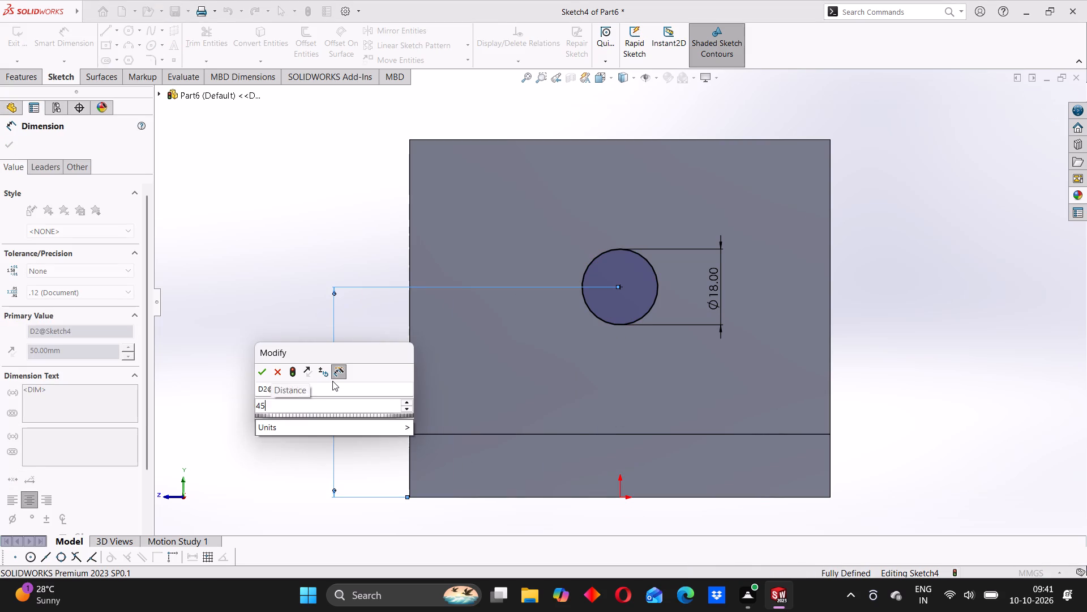
key(Return)
click(302, 331)
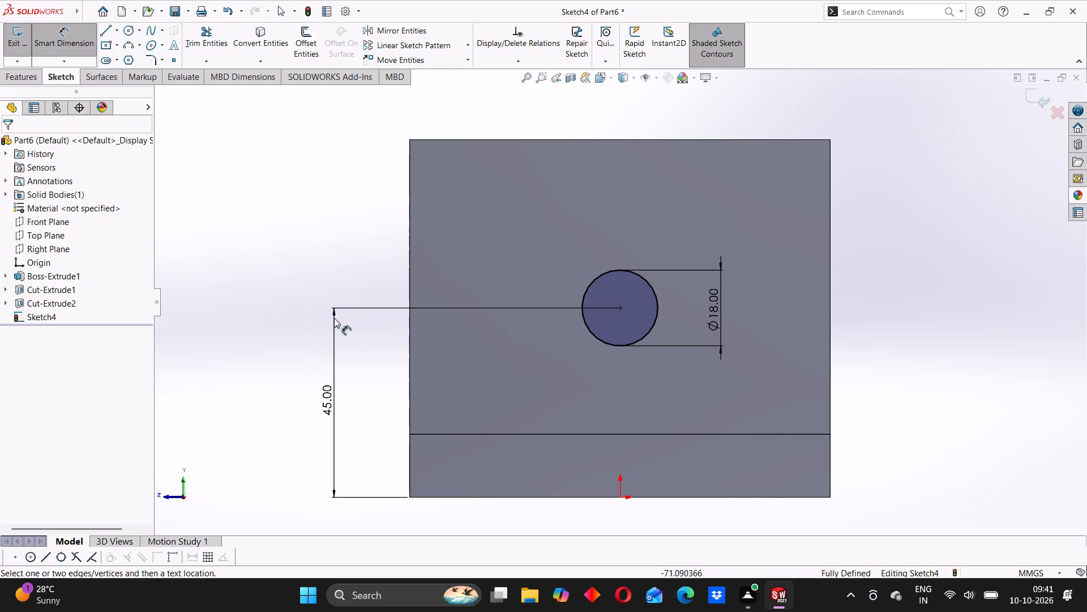
Cut-extrude the 18 mm circle through the upright with end condition Blind and a depth of 100 mm.
scroll(550, 342, up, 1)
middle_drag(506, 329, 625, 361)
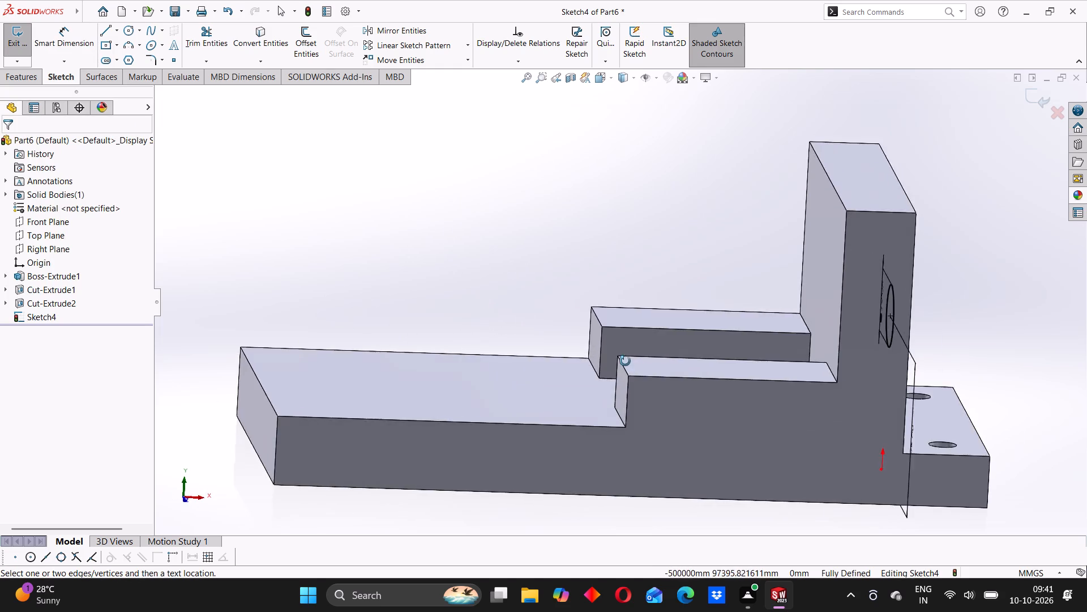
middle_drag(625, 361, 640, 373)
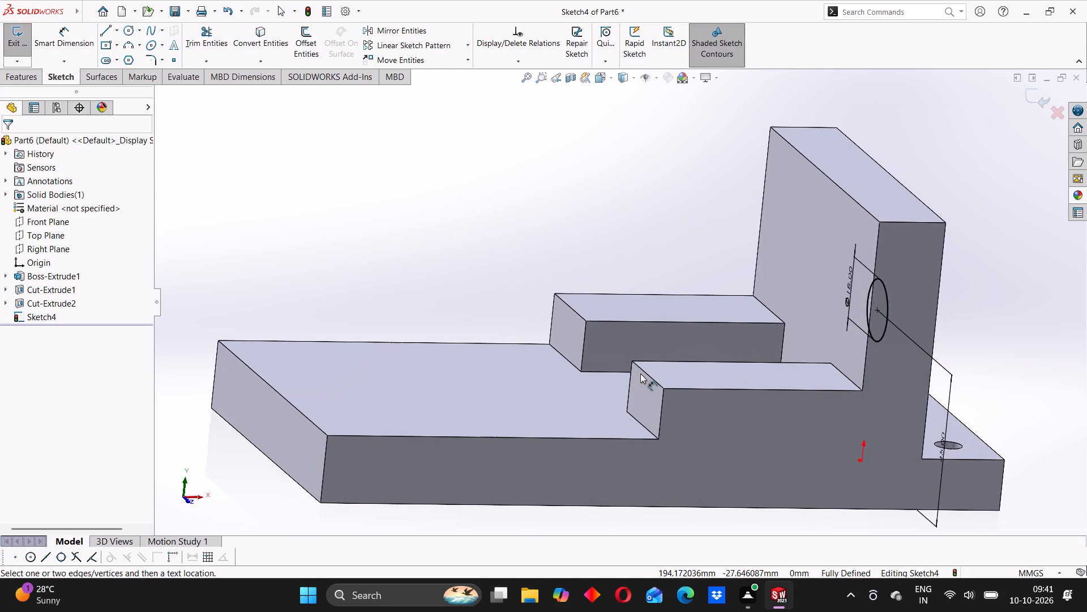
middle_drag(666, 350, 661, 351)
middle_drag(609, 377, 604, 377)
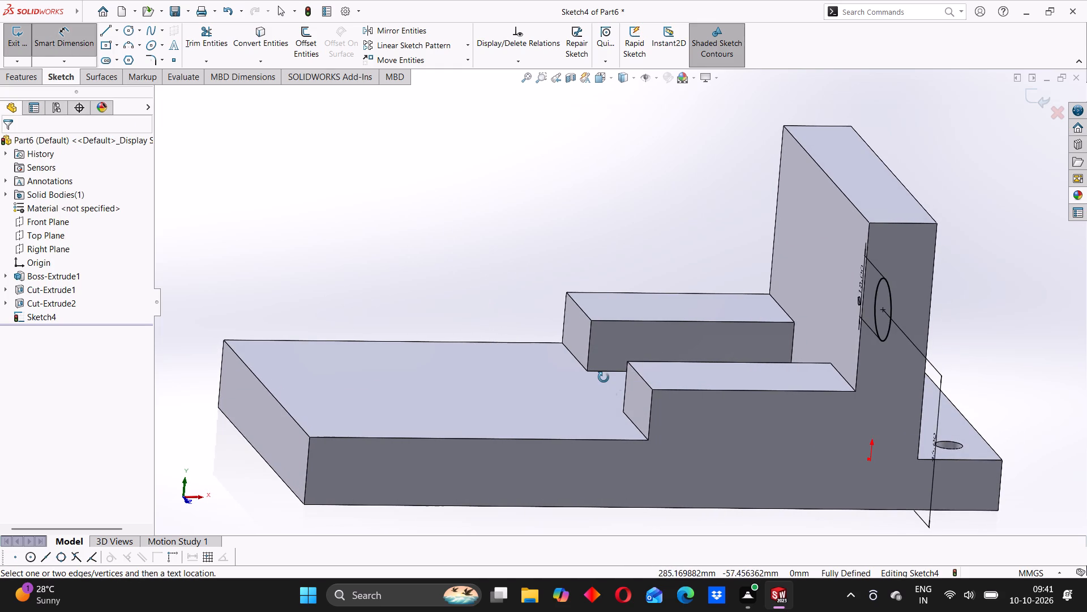
middle_drag(604, 377, 490, 377)
scroll(563, 348, up, 3)
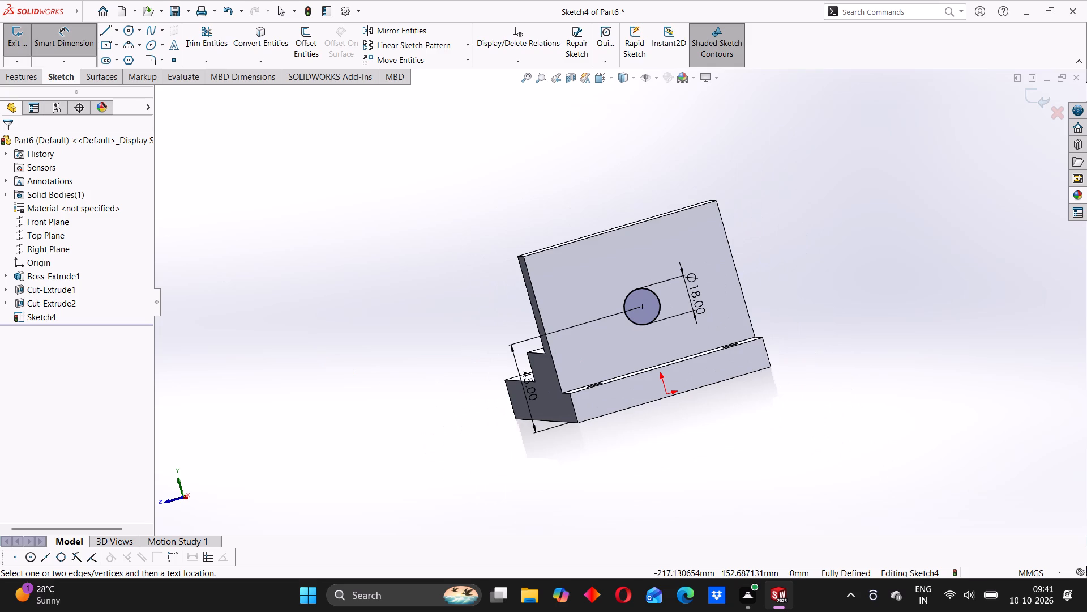
click(12, 84)
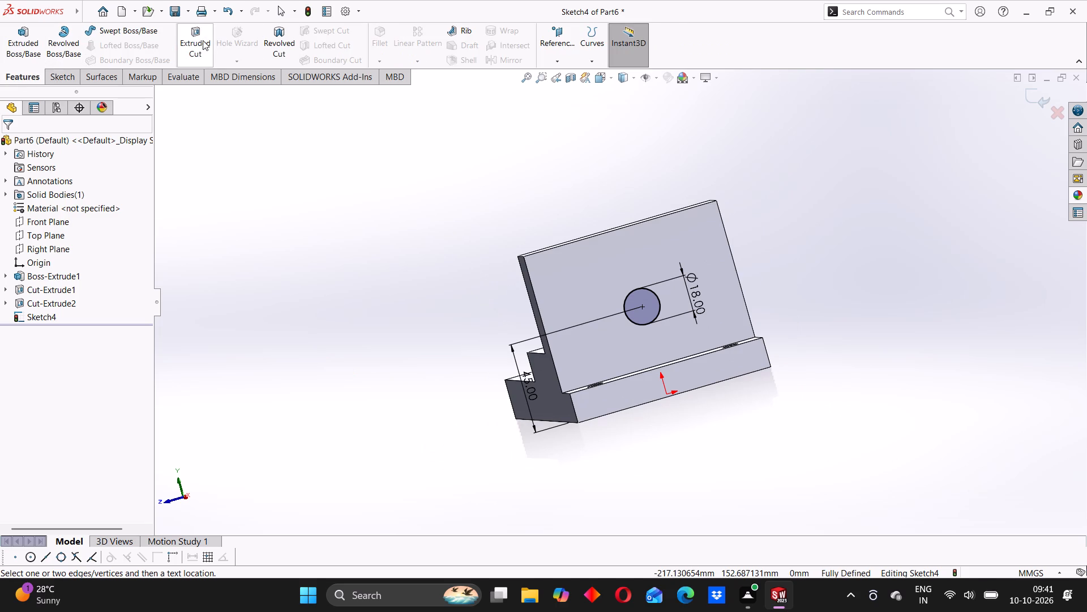
click(202, 38)
middle_drag(510, 297, 639, 297)
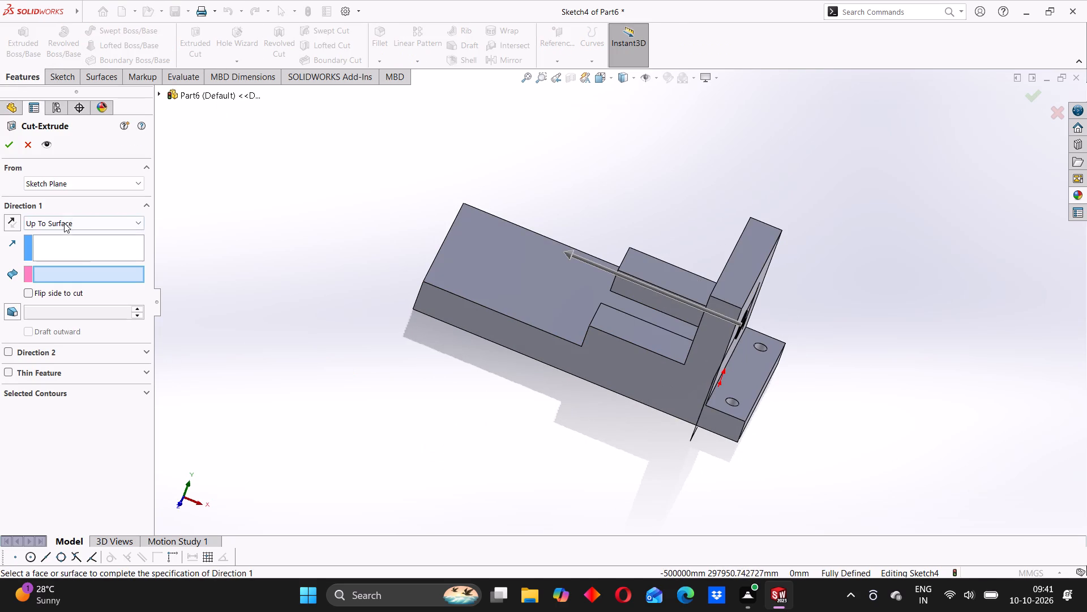
middle_drag(782, 323, 846, 391)
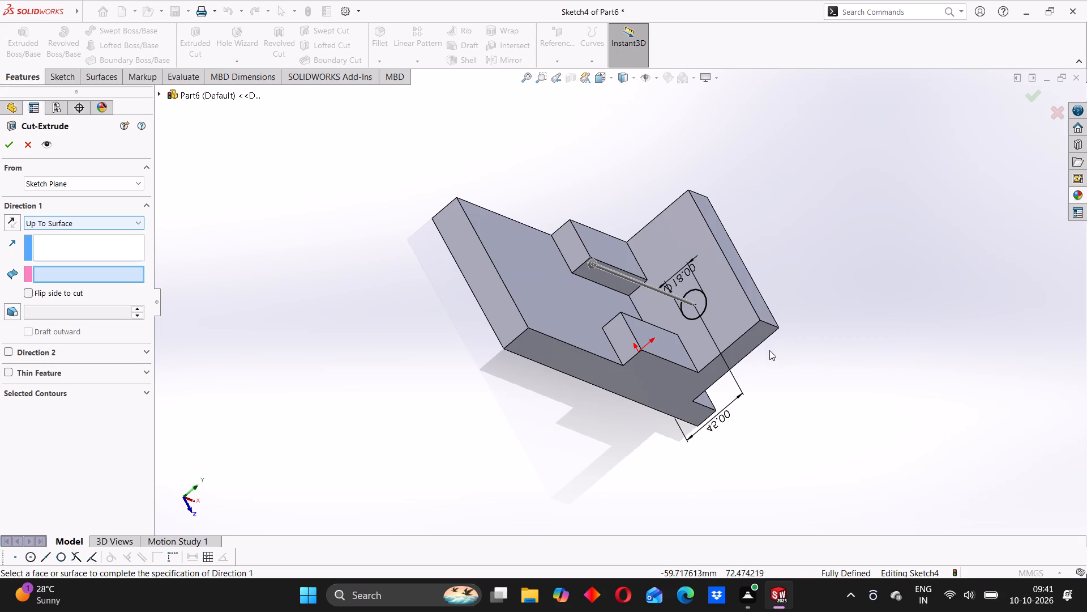
click(66, 242)
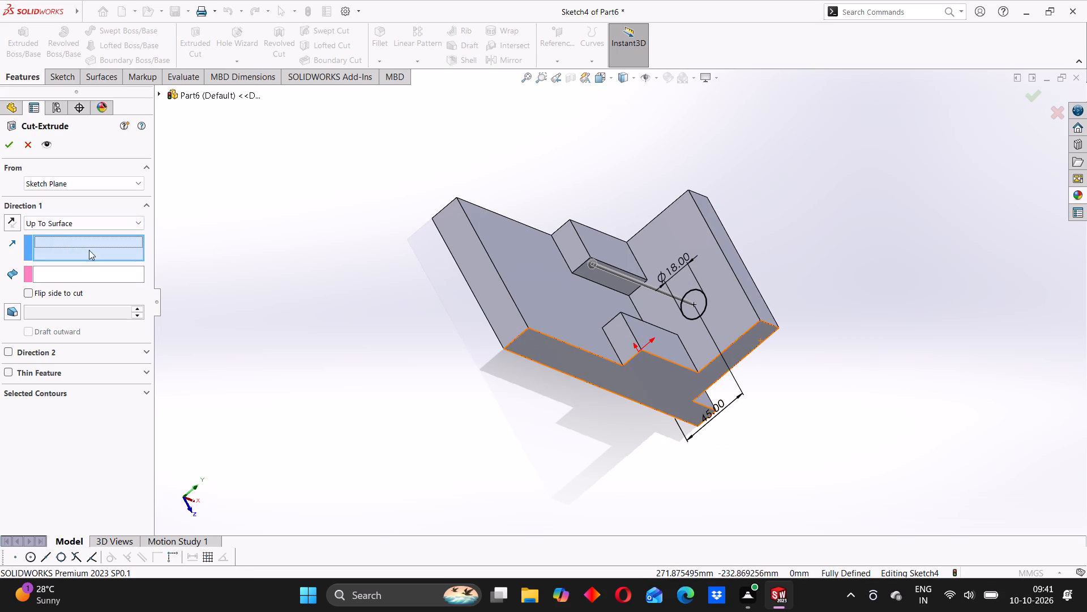
click(724, 307)
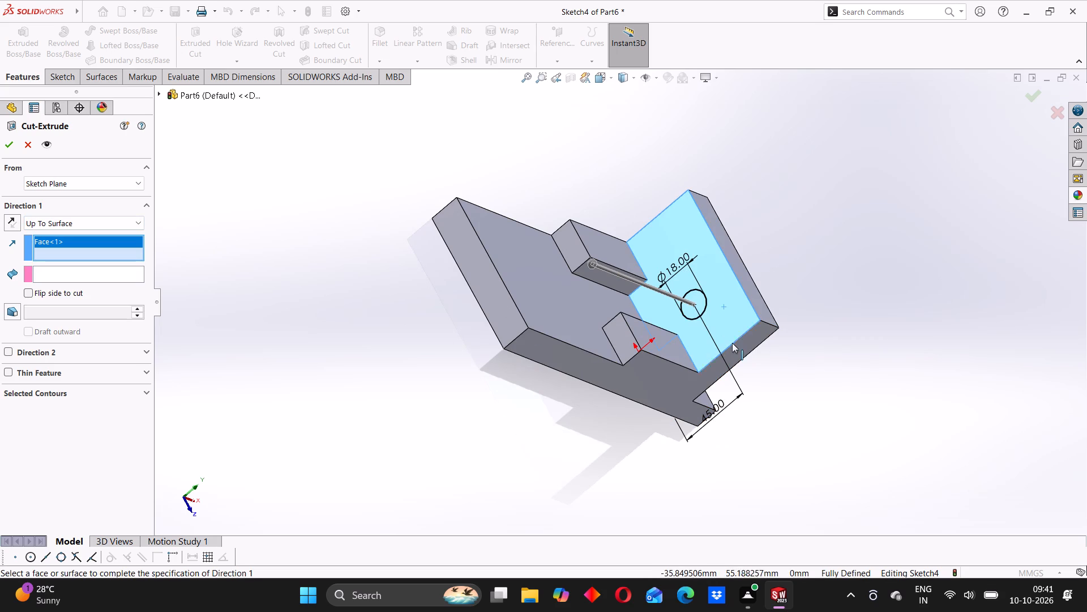
click(62, 220)
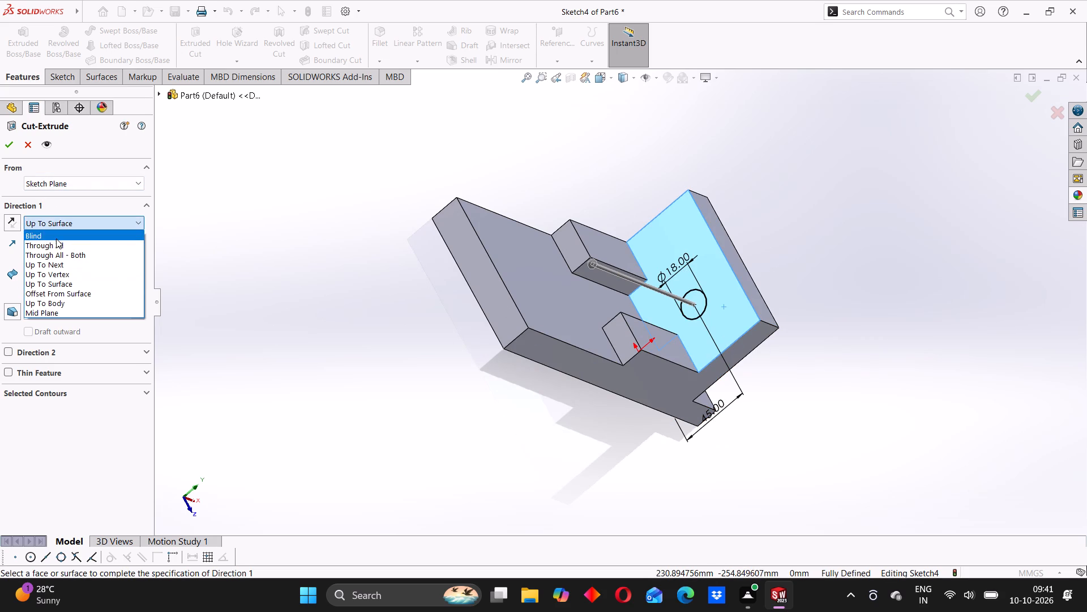
click(56, 239)
middle_drag(653, 367, 508, 391)
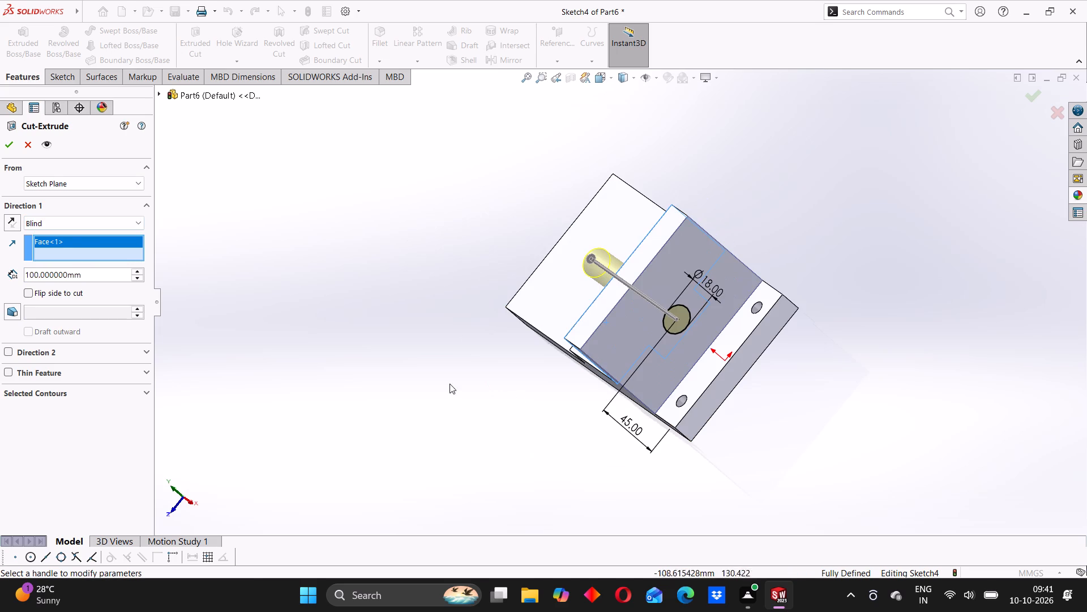
click(8, 139)
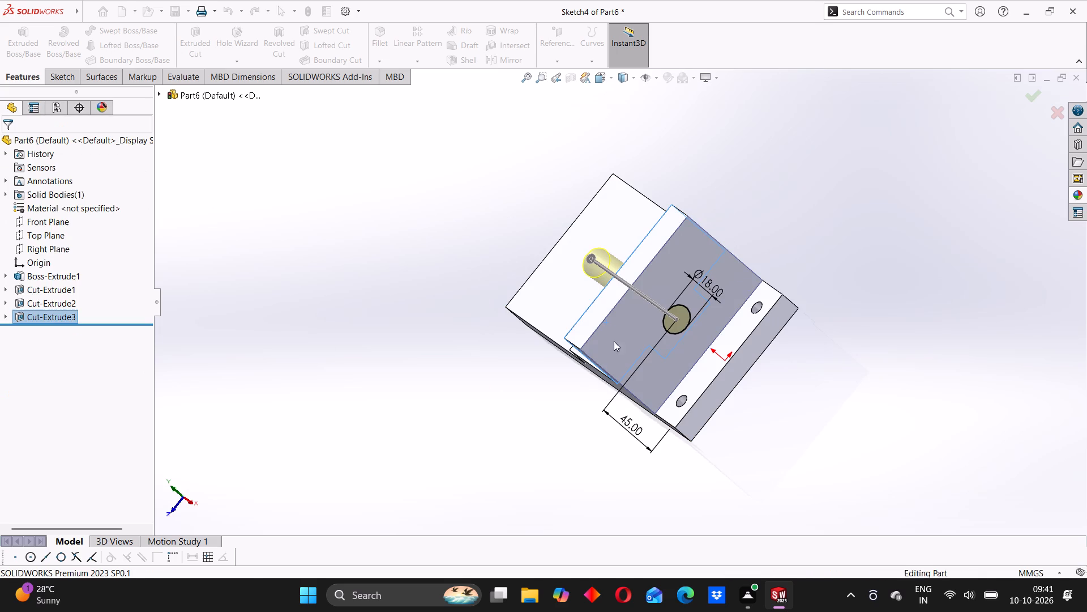
middle_drag(611, 355, 706, 301)
click(375, 281)
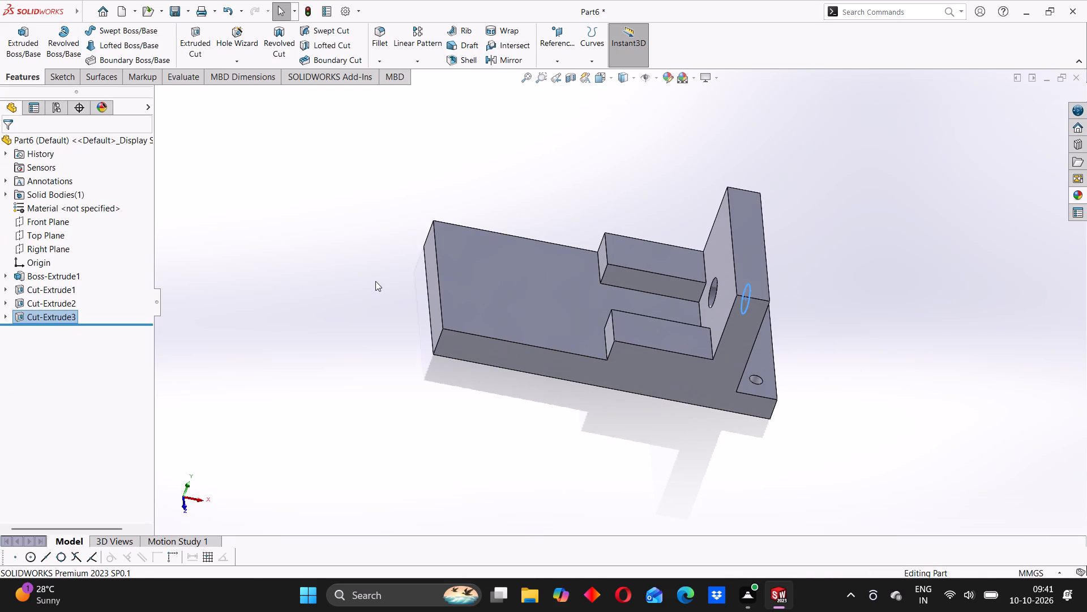
Examine the part from several sides, checking the upright's hole, the slot and the ledge holes.
scroll(596, 359, up, 3)
middle_drag(640, 371, 637, 366)
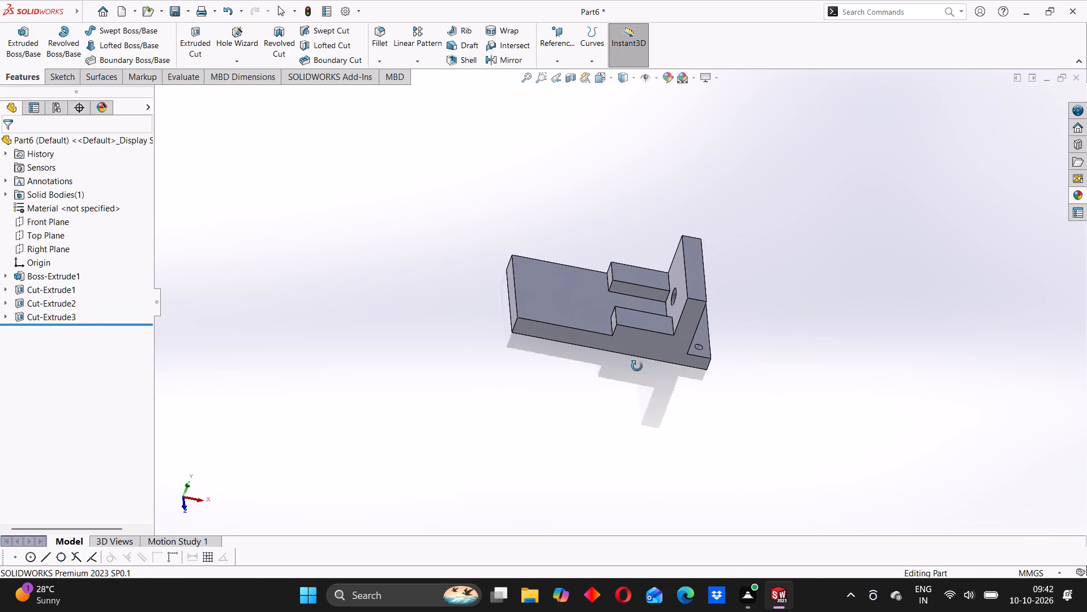
middle_drag(637, 366, 604, 305)
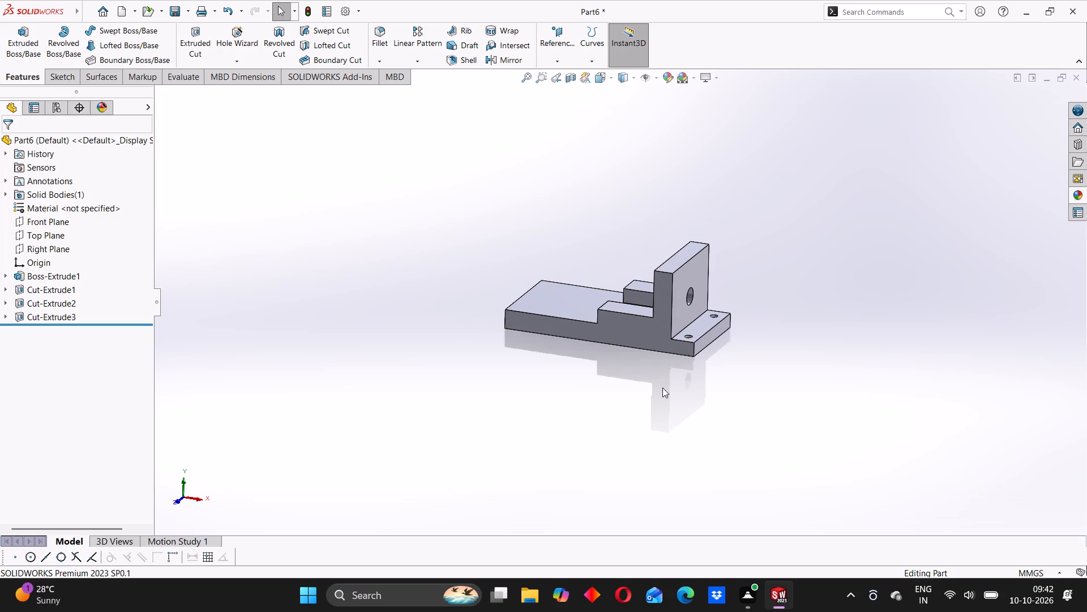
middle_drag(662, 388, 694, 376)
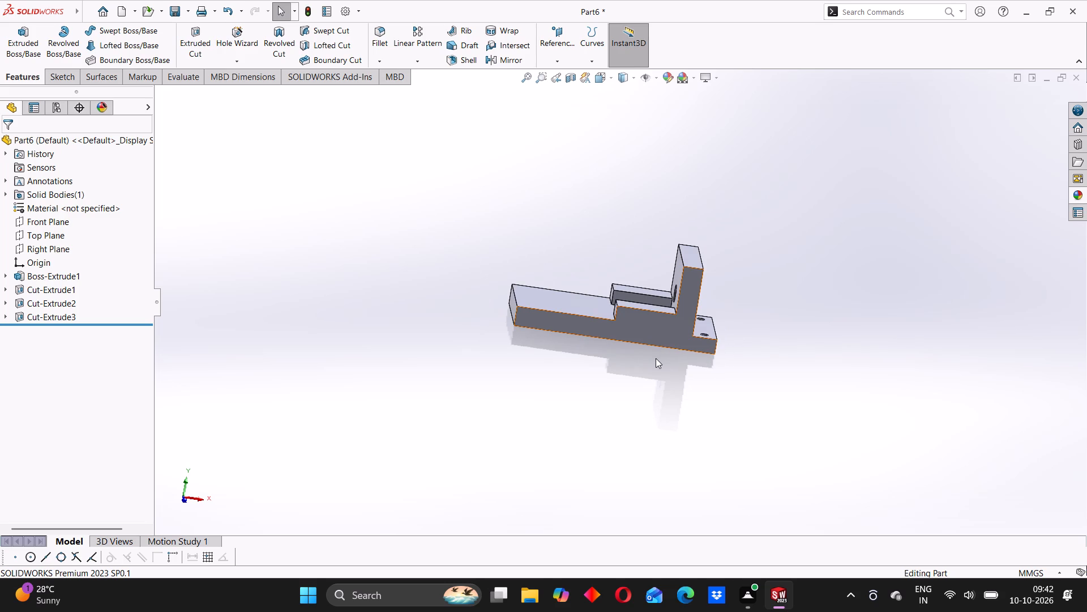
scroll(657, 314, down, 2)
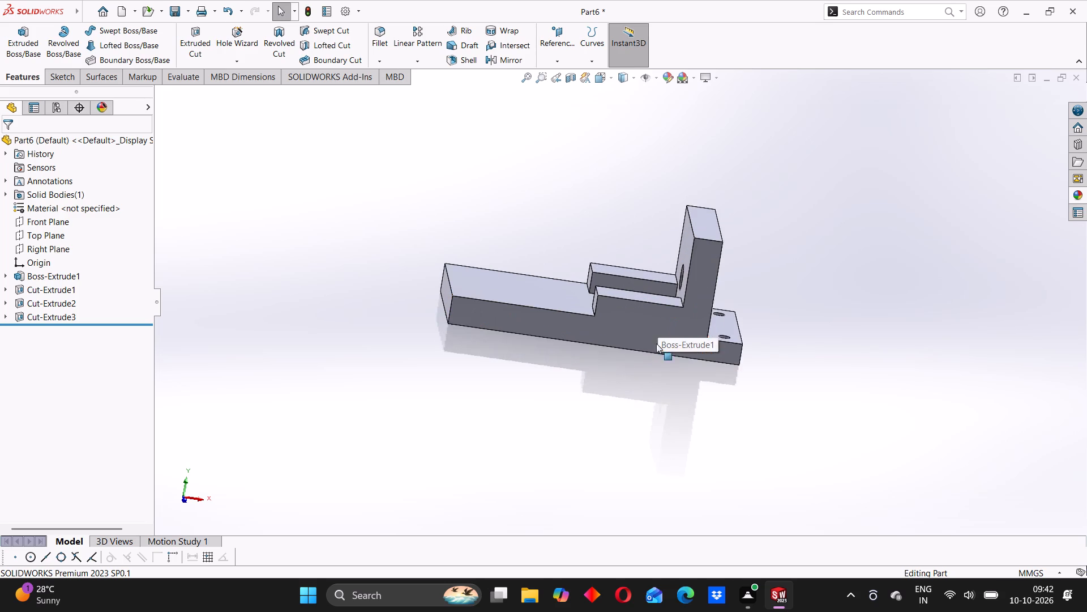
middle_drag(794, 377, 724, 389)
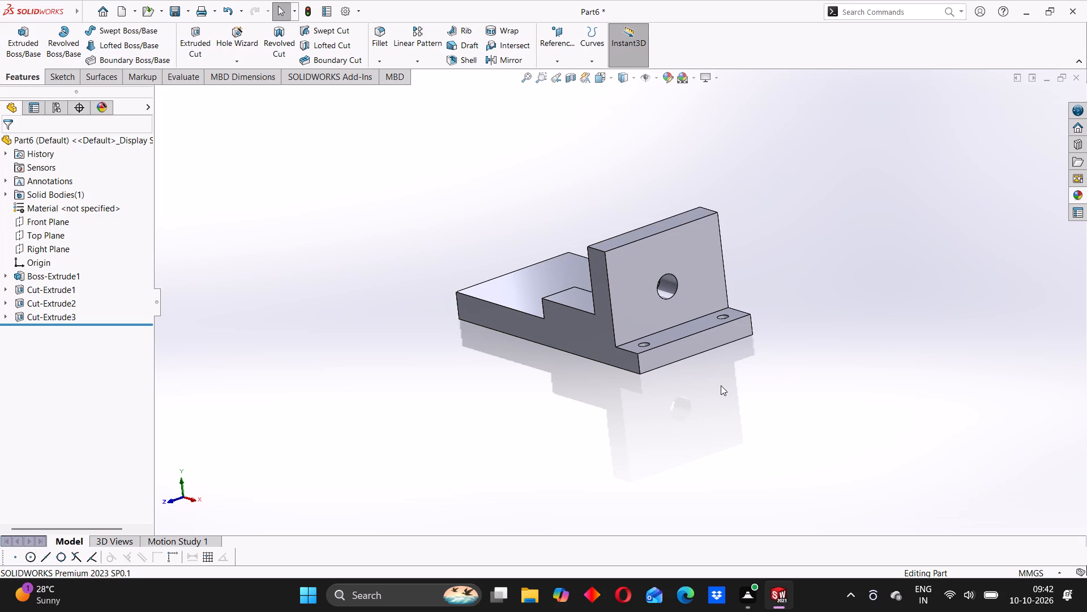
middle_drag(584, 365, 584, 364)
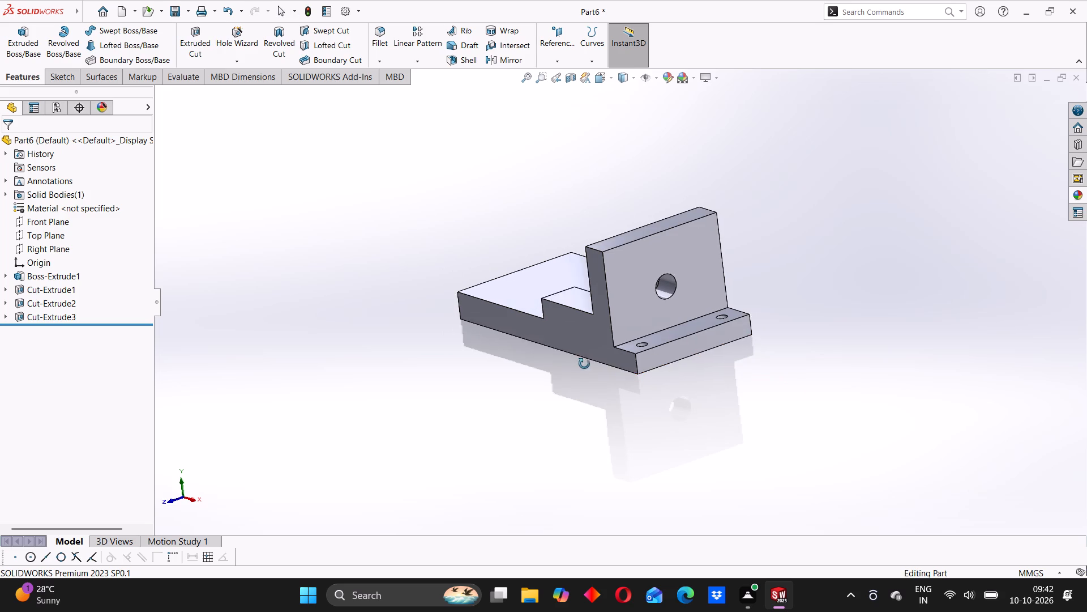
middle_drag(584, 364, 670, 404)
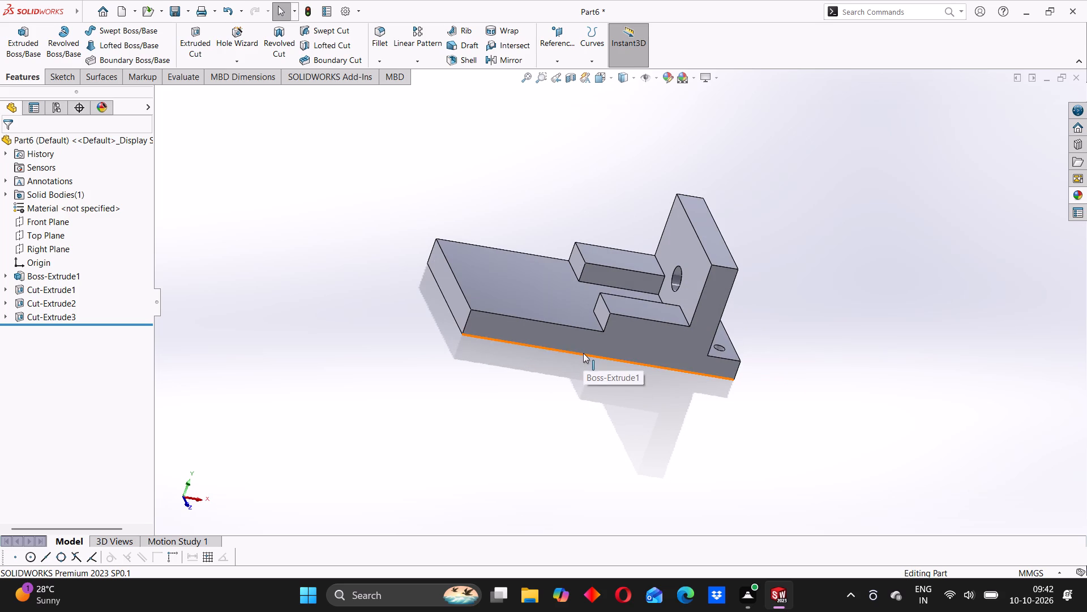
On the low base section's top face, sketch a circle about 20 mm in diameter, centred about X -24 mm, Y -35.5 mm from the origin.
middle_drag(577, 325, 590, 333)
middle_drag(597, 319, 590, 391)
click(564, 301)
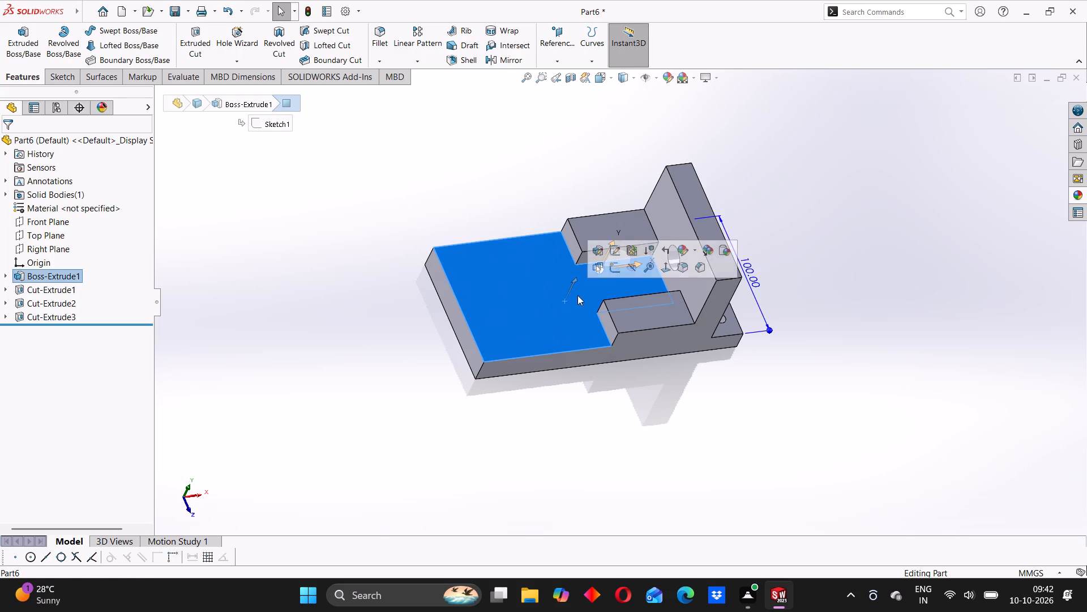
click(608, 264)
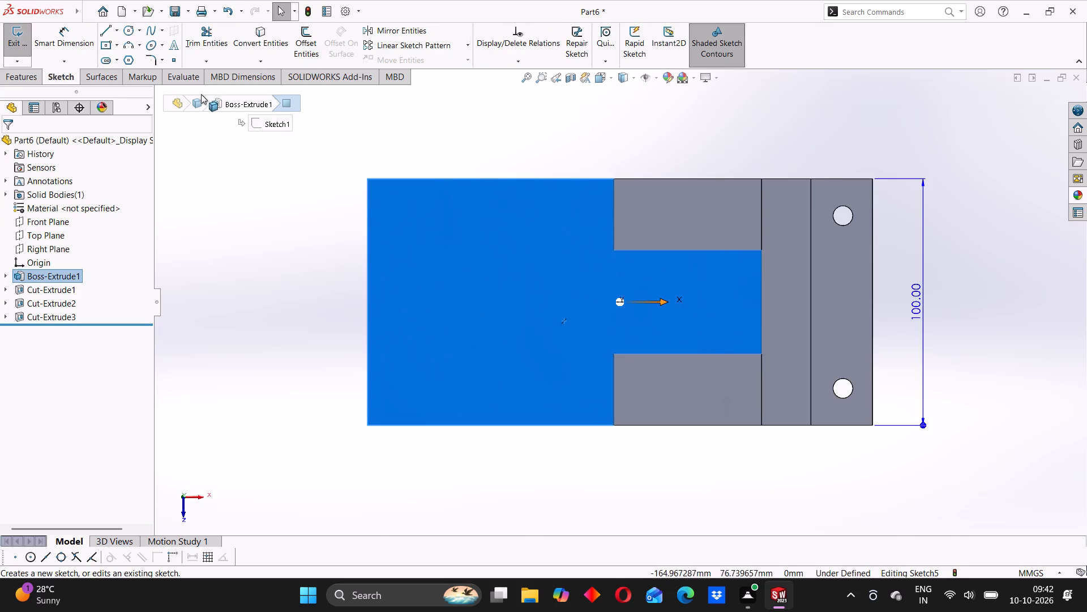
click(132, 36)
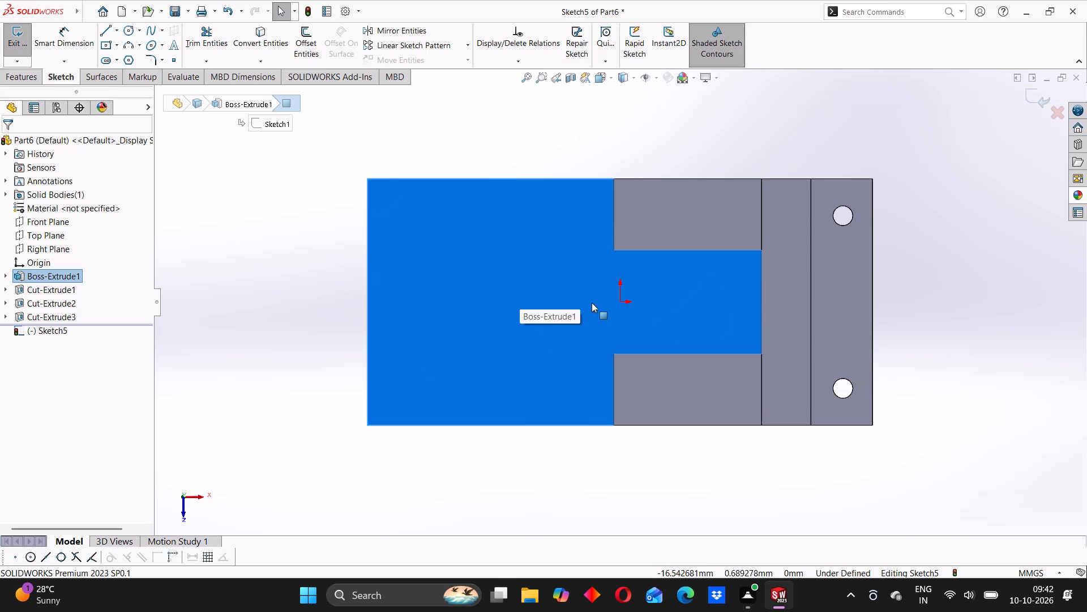
click(129, 29)
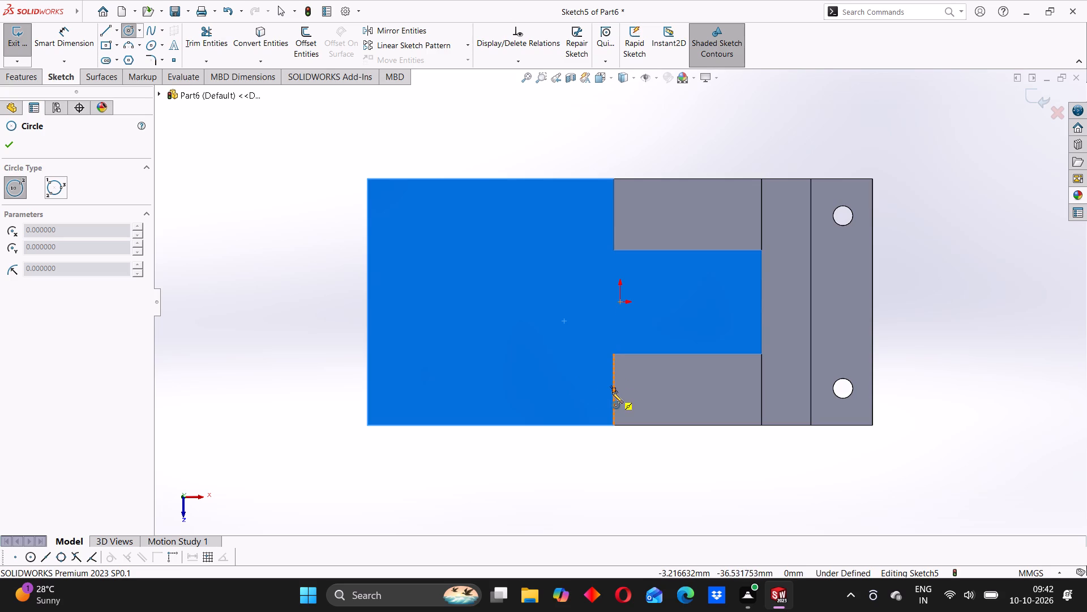
click(562, 390)
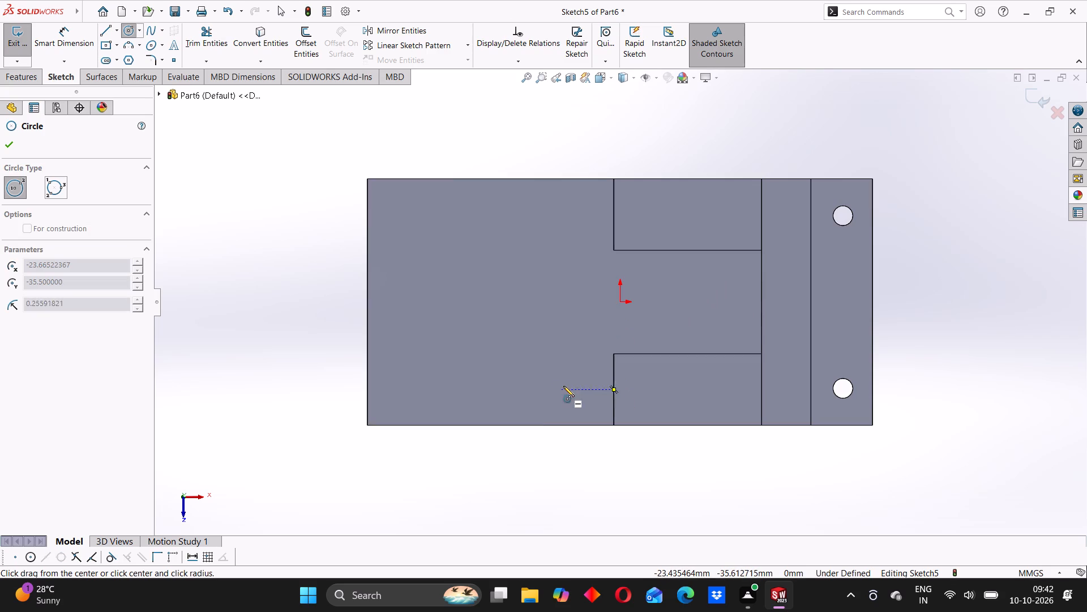
click(565, 364)
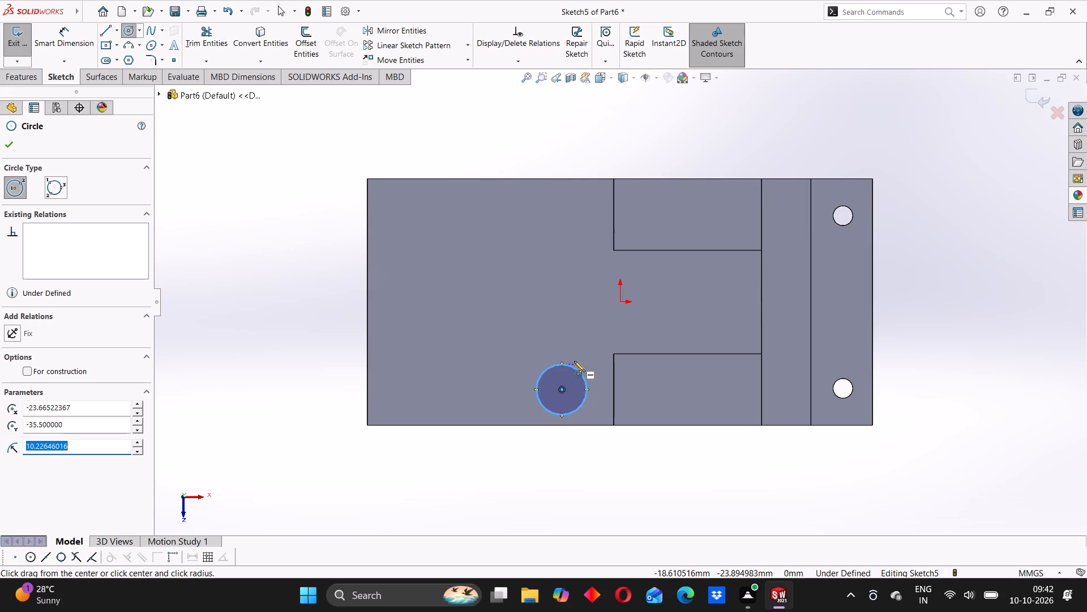
Dimension the diameter of the circle on the low base section as 8 mm.
click(76, 37)
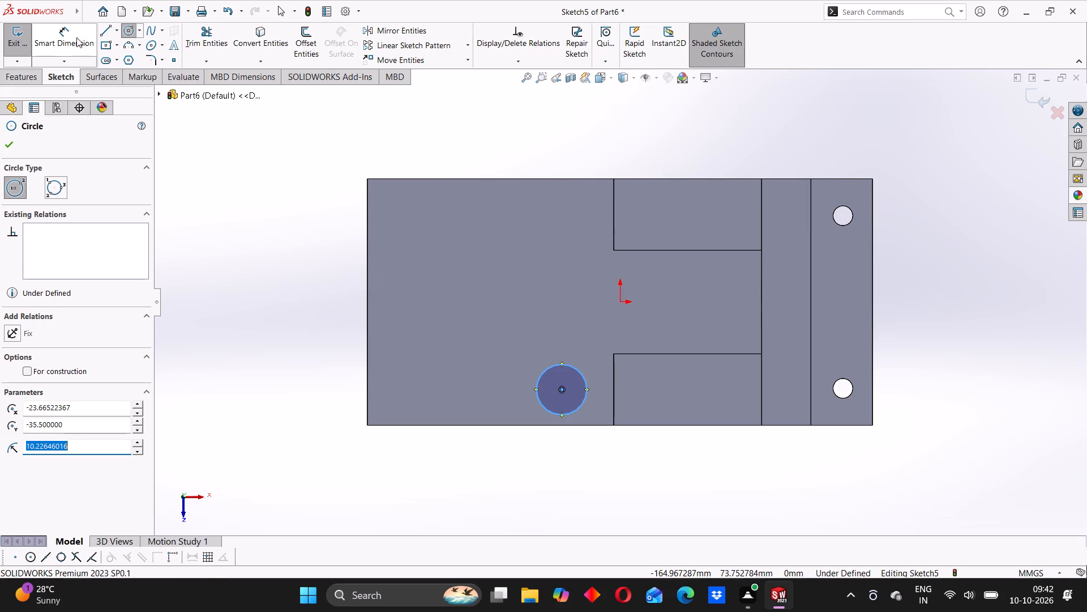
click(539, 375)
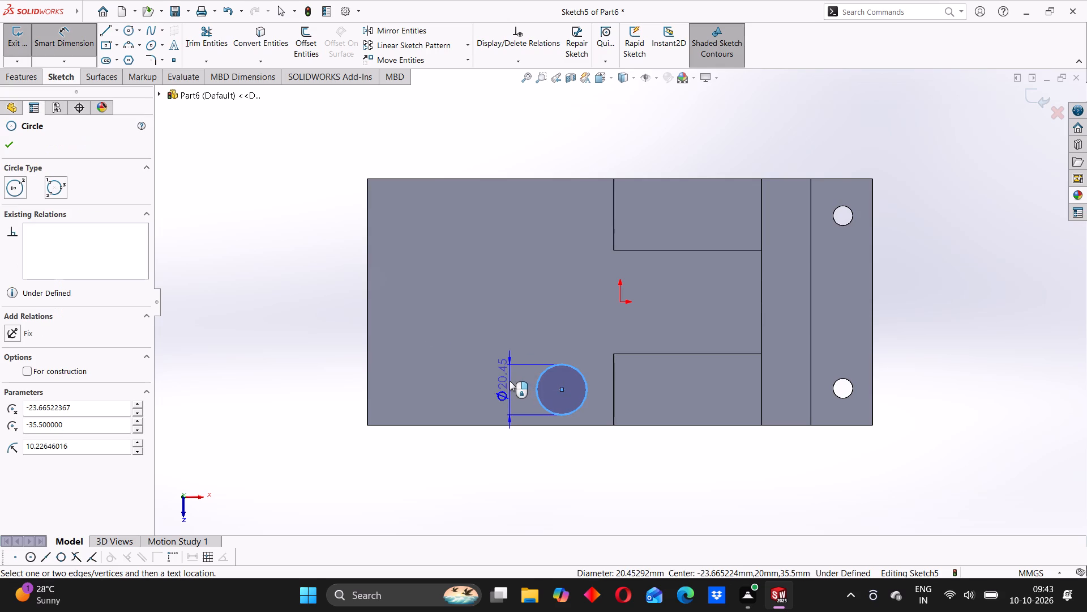
click(510, 381)
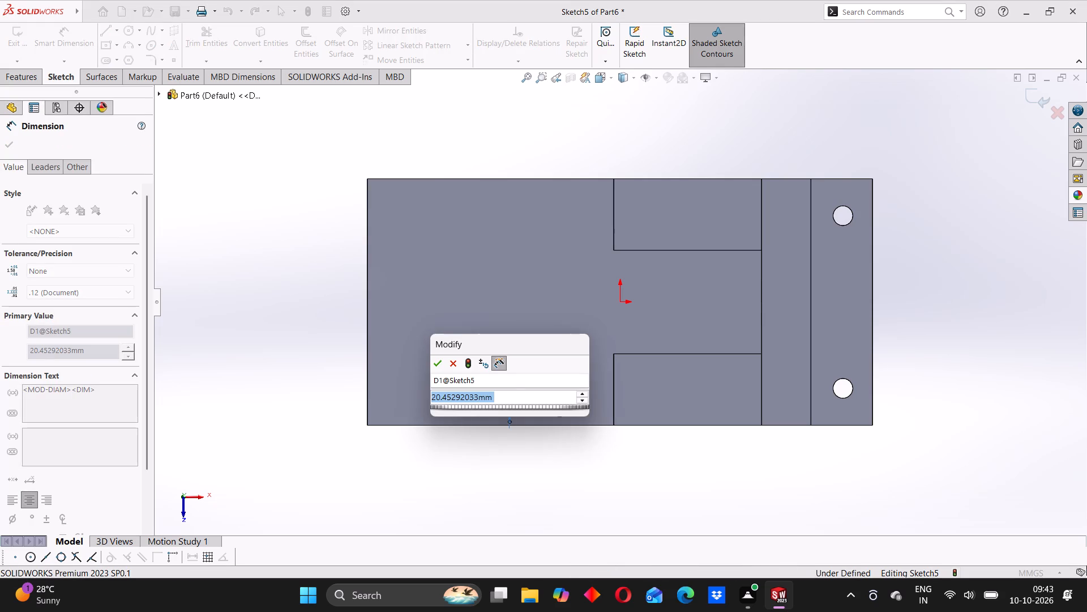
key(8)
key(Return)
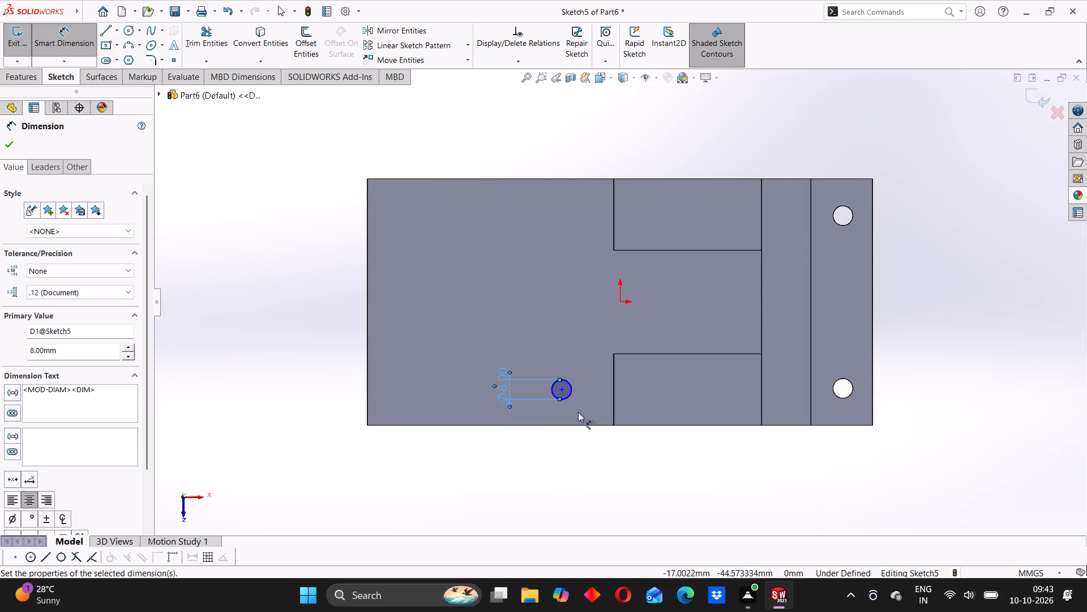
Dimension the circle centre's distance from the outer end edge of the low base section as 82 mm.
scroll(702, 442, down, 3)
scroll(531, 380, up, 4)
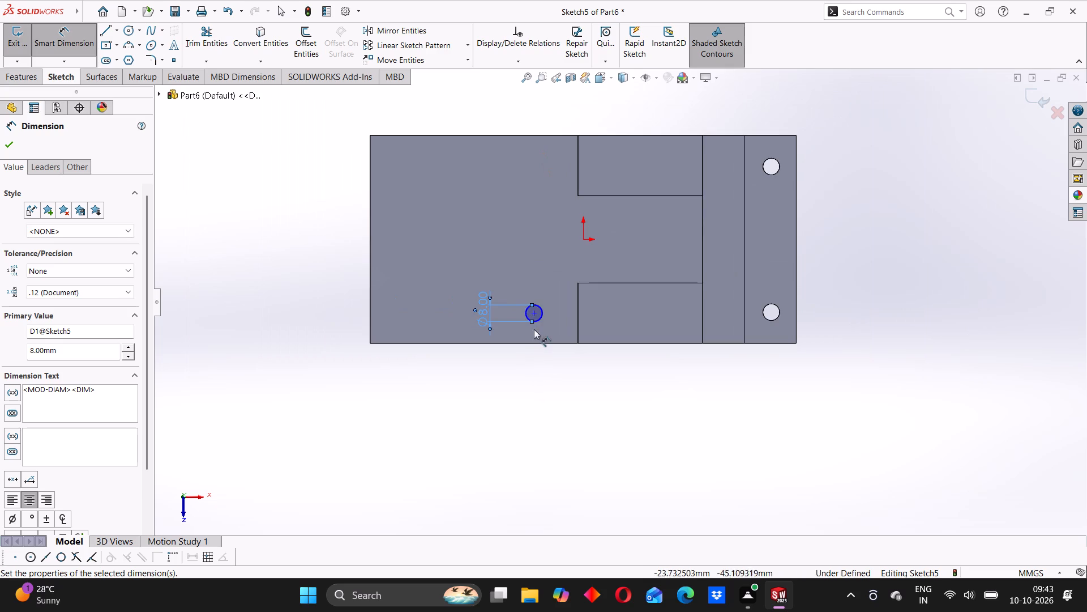
click(533, 312)
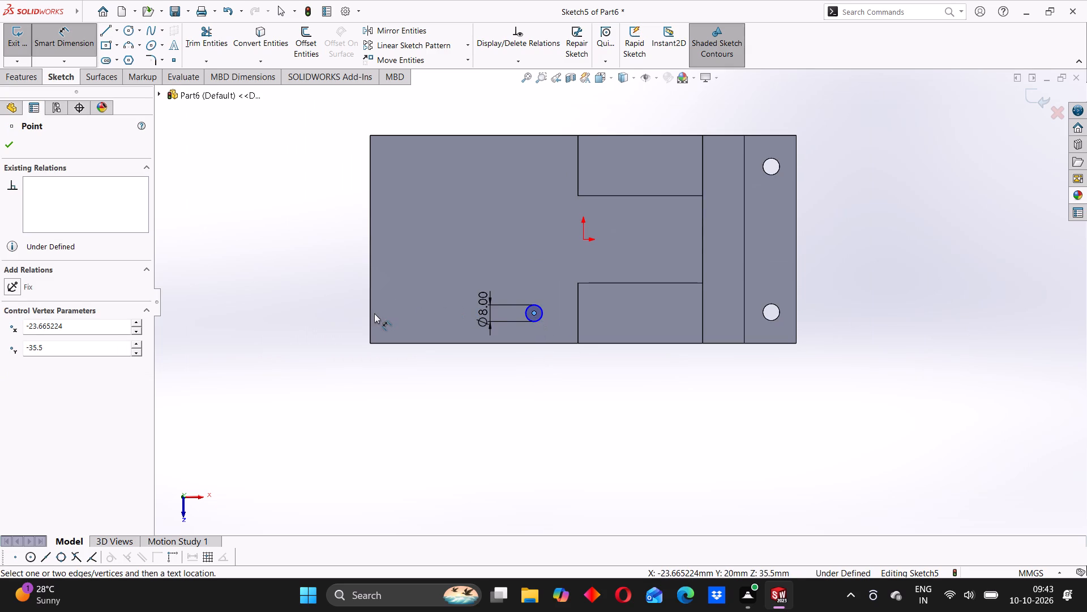
click(369, 315)
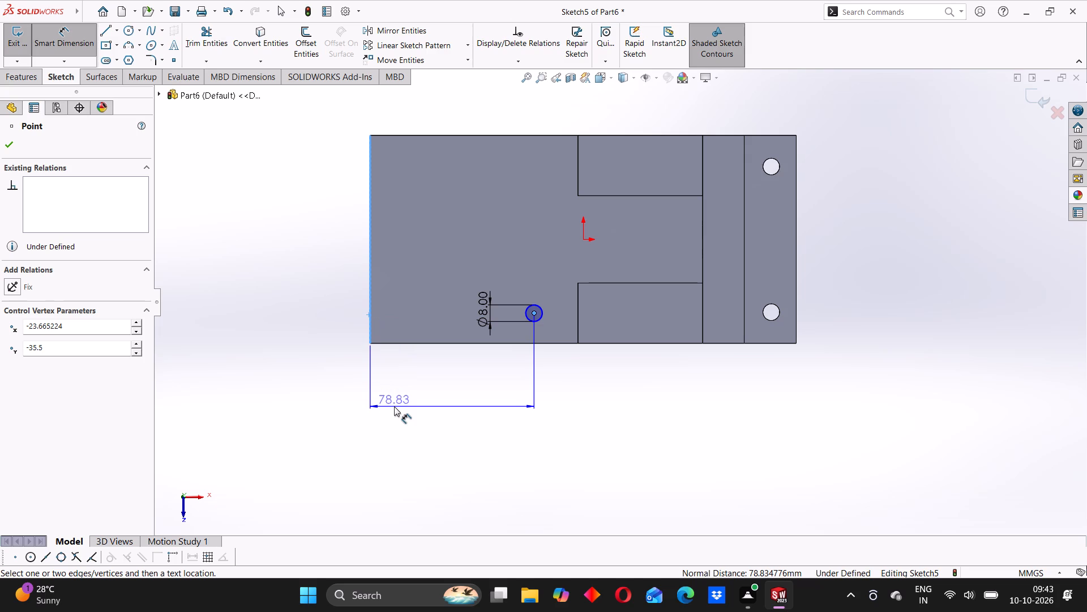
click(394, 406)
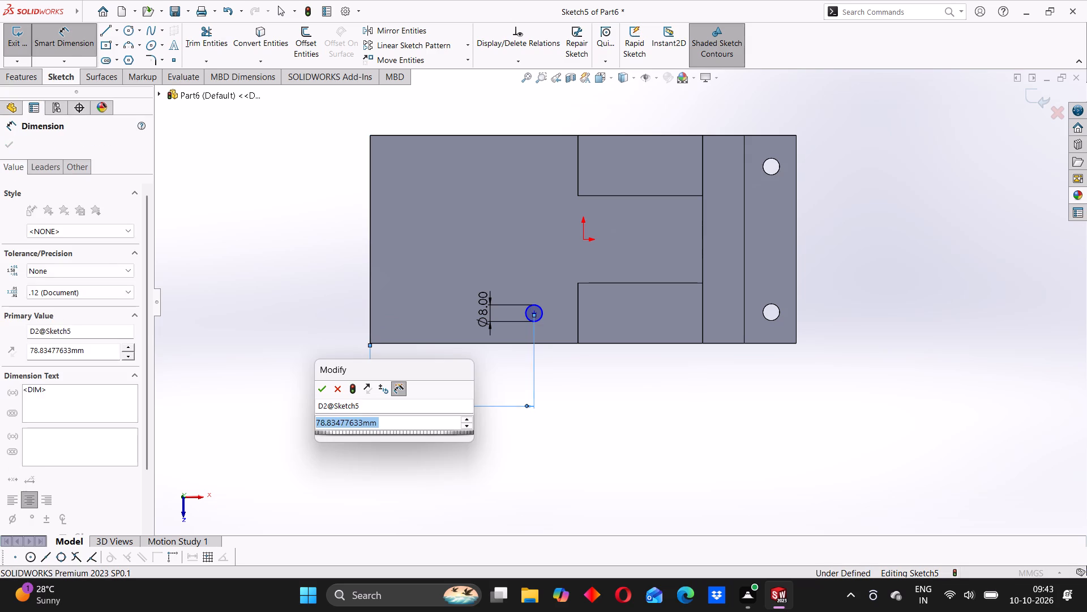
text(82)
key(Return)
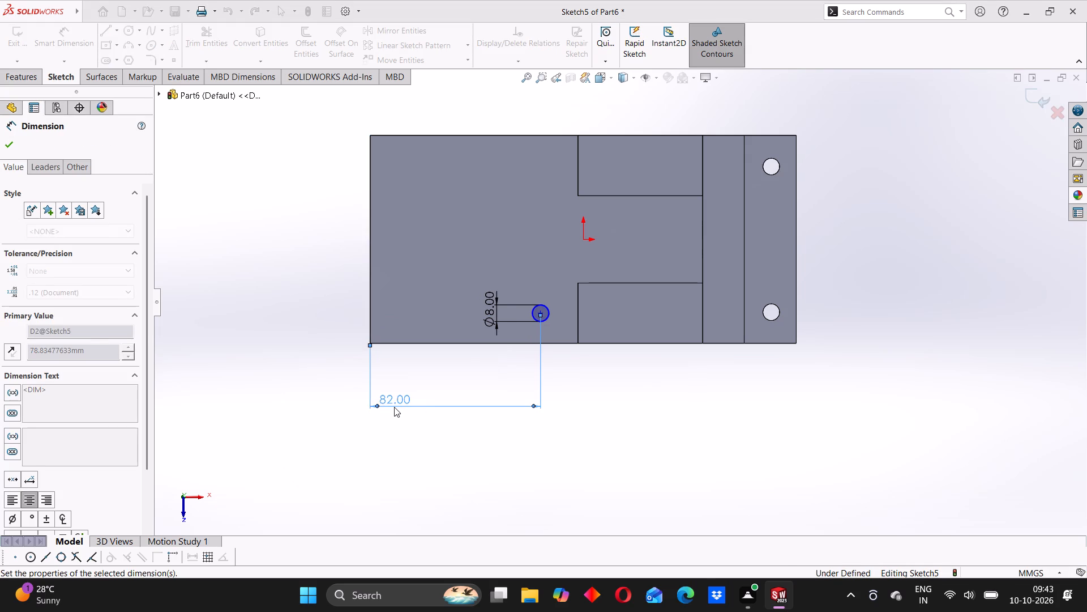
click(293, 325)
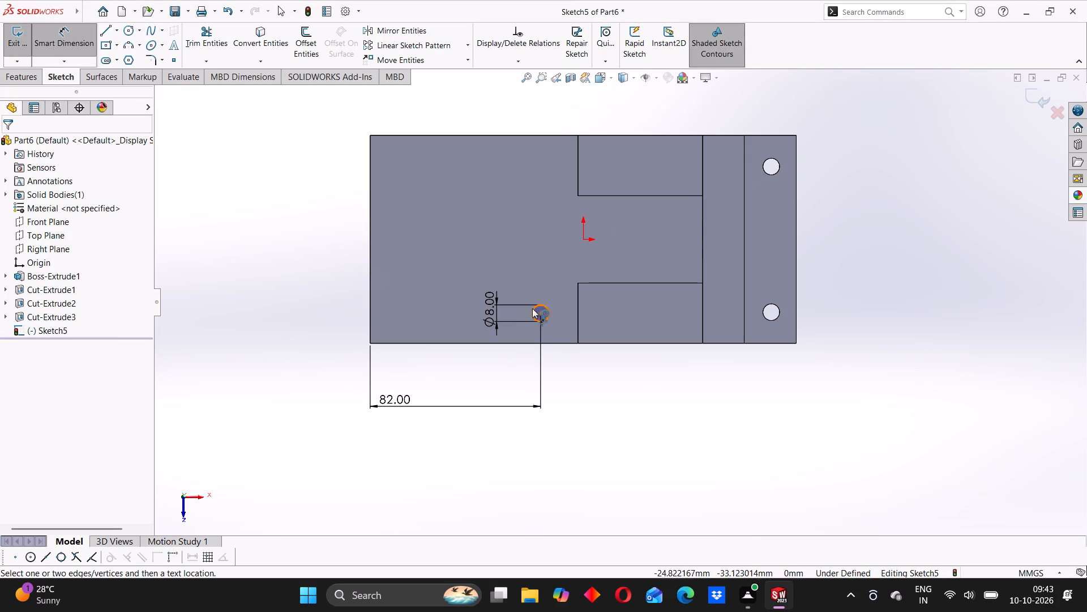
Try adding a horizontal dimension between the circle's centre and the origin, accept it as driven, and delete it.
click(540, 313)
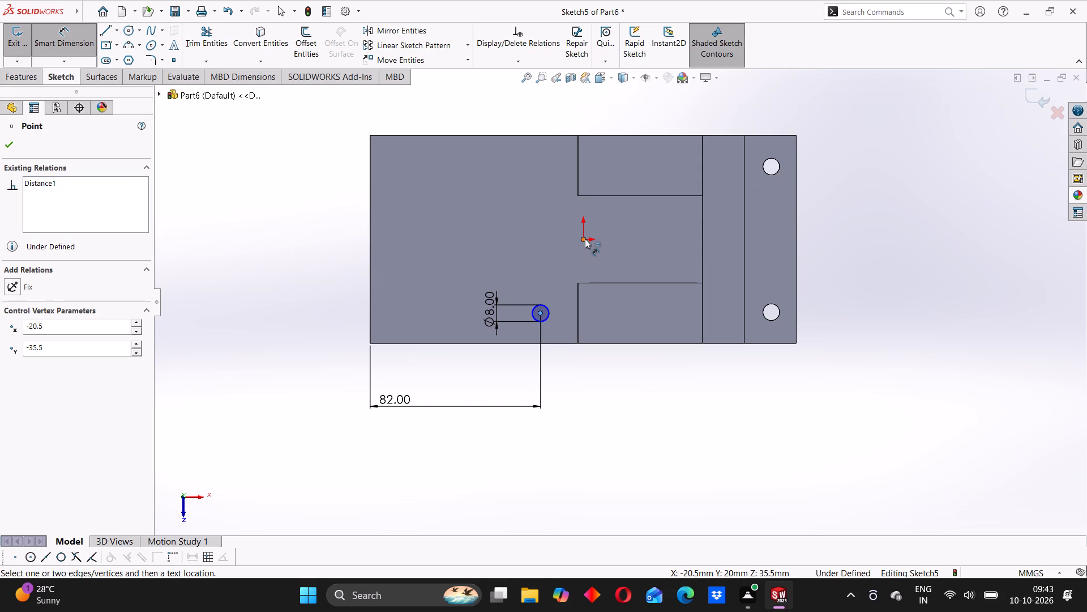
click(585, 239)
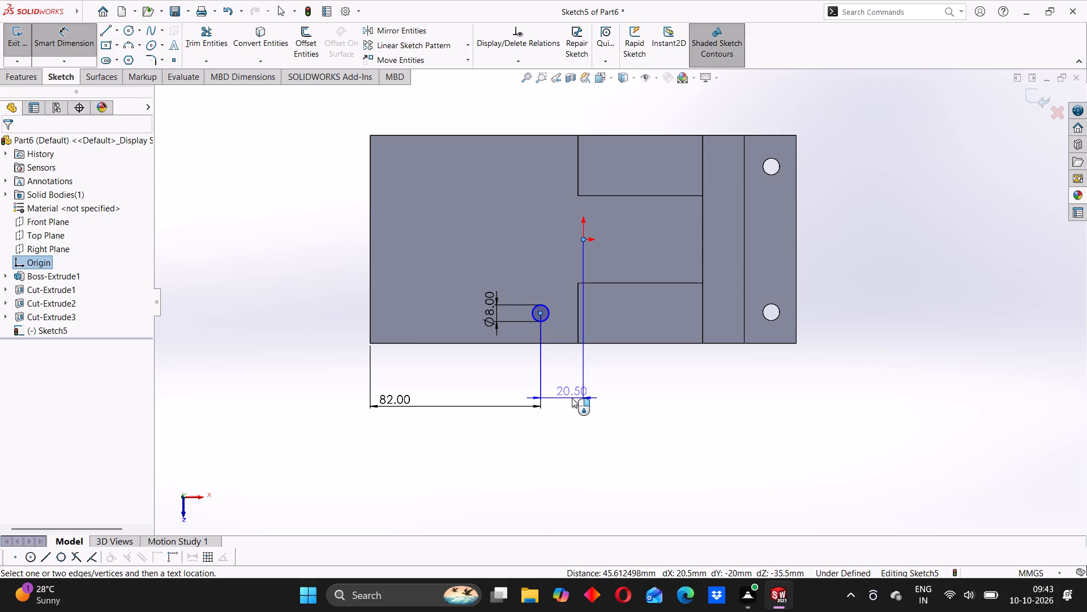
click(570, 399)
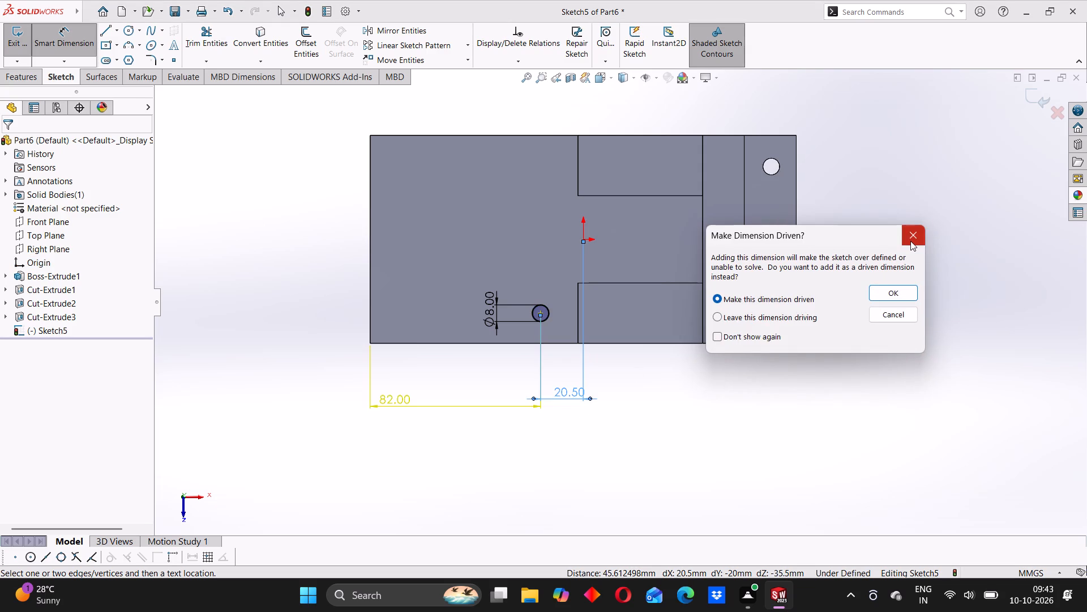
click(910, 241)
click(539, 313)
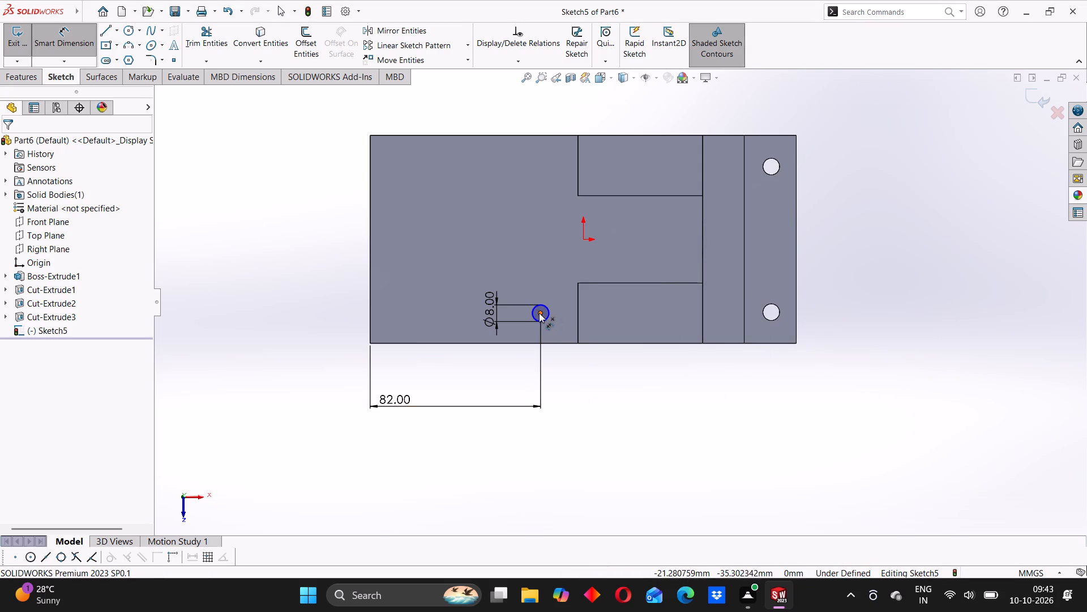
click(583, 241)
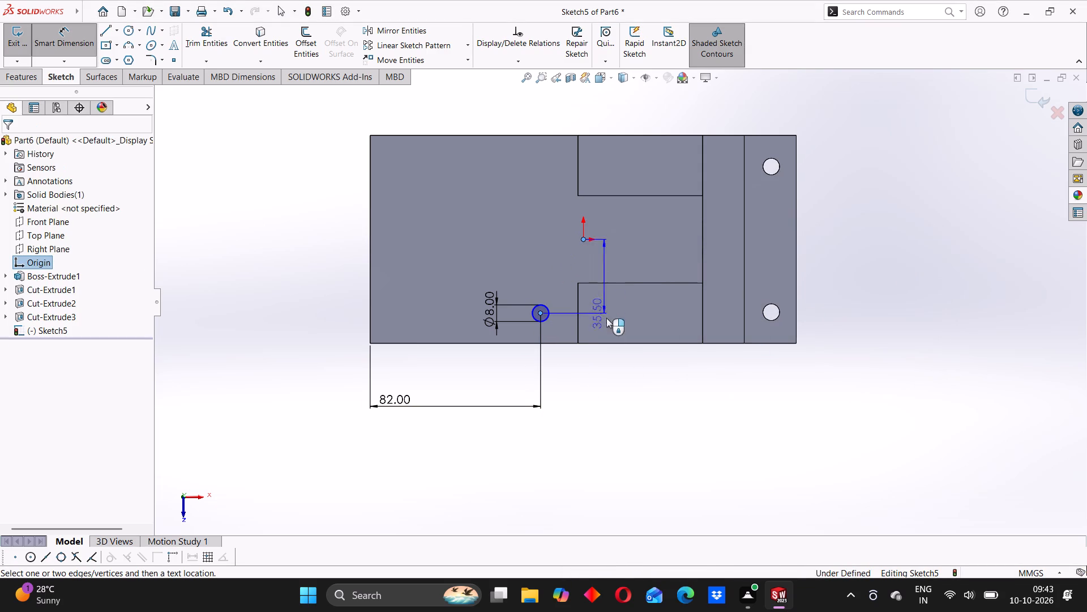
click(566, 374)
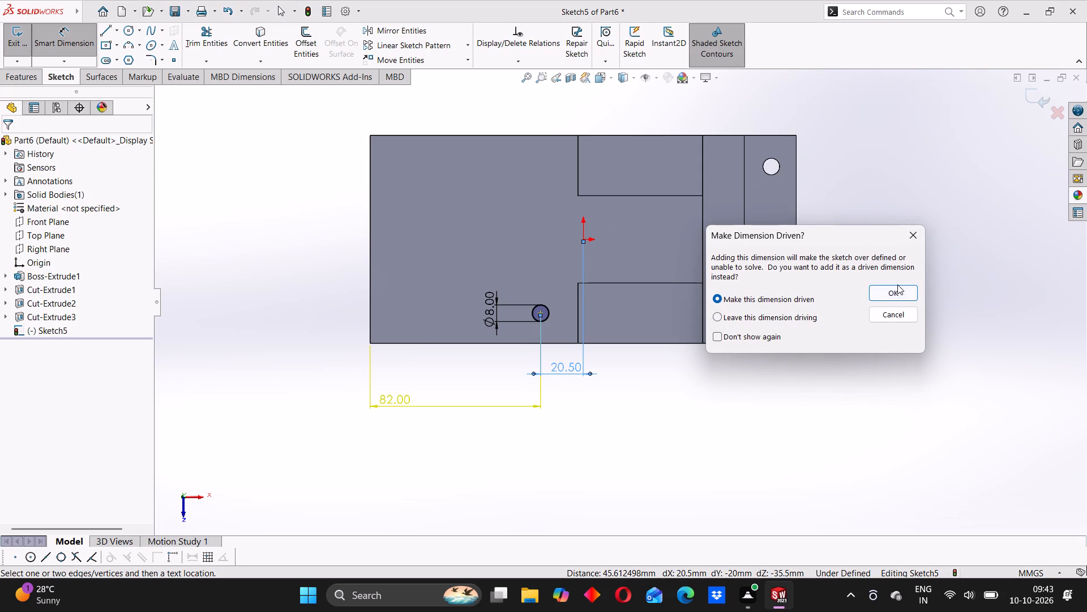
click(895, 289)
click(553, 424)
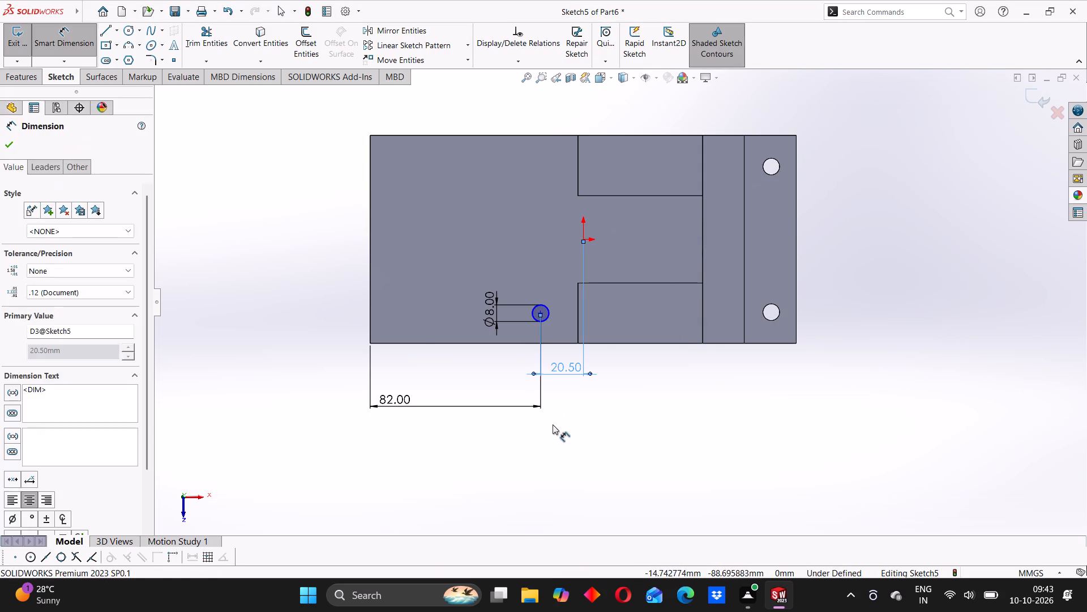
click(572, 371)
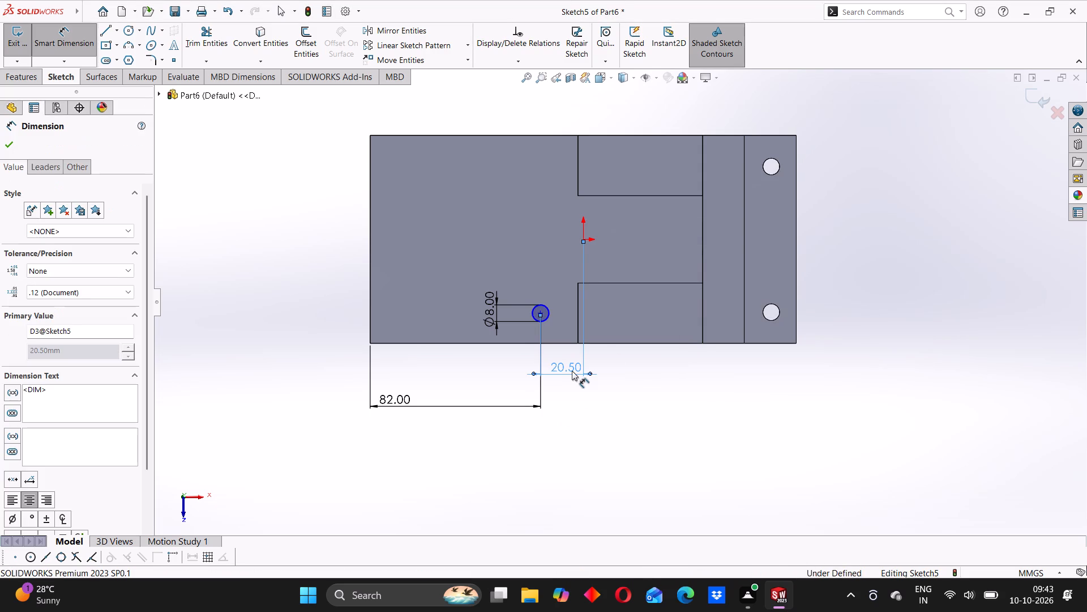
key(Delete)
Dimension the circle centre's distance from the origin across the part's width as 35 mm.
click(543, 315)
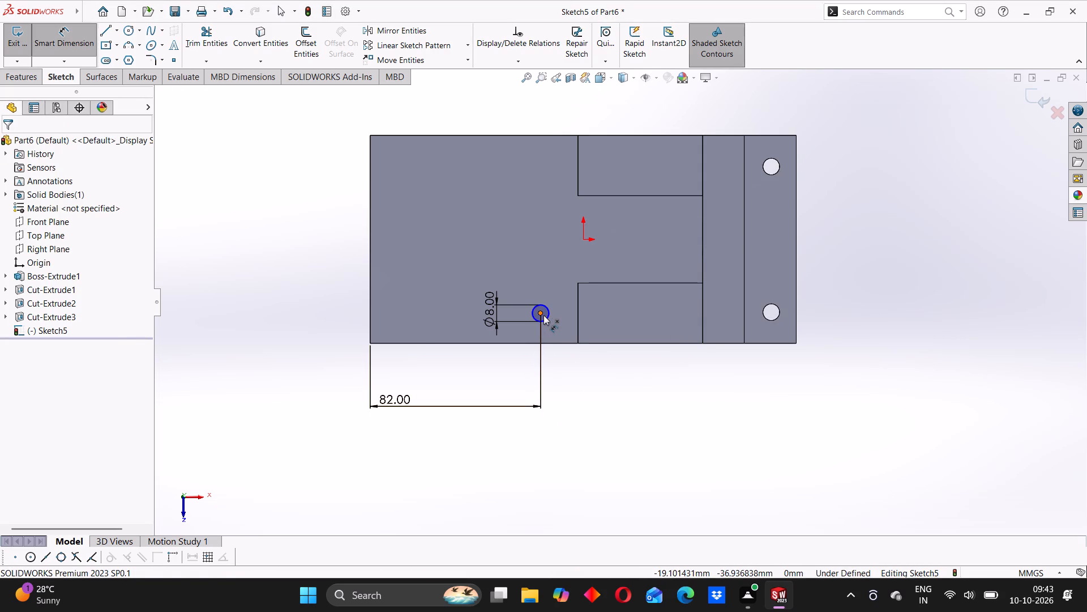
click(584, 239)
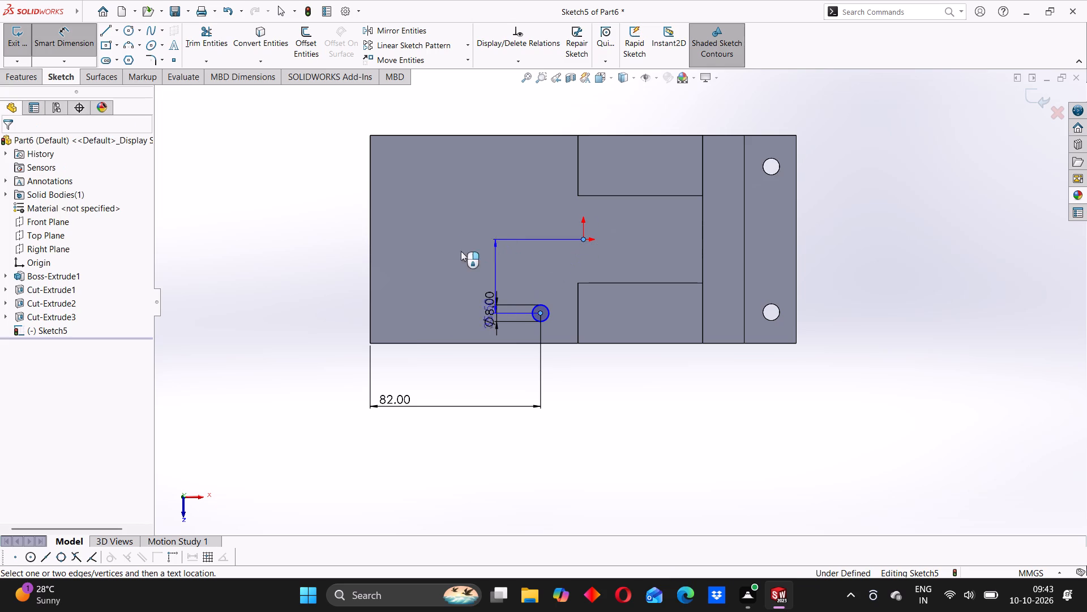
click(334, 252)
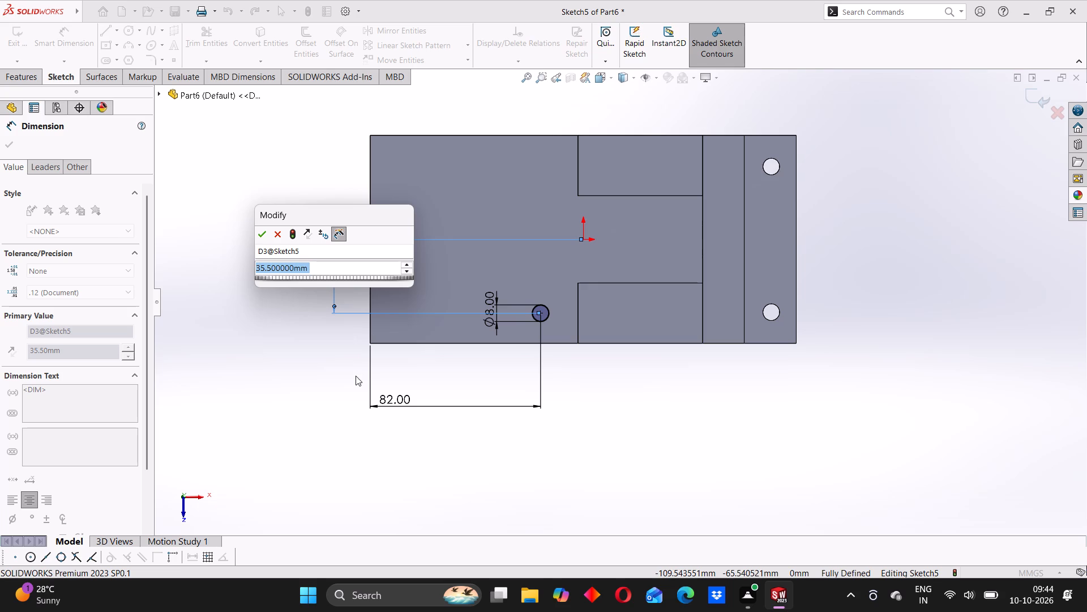
text(35)
key(Return)
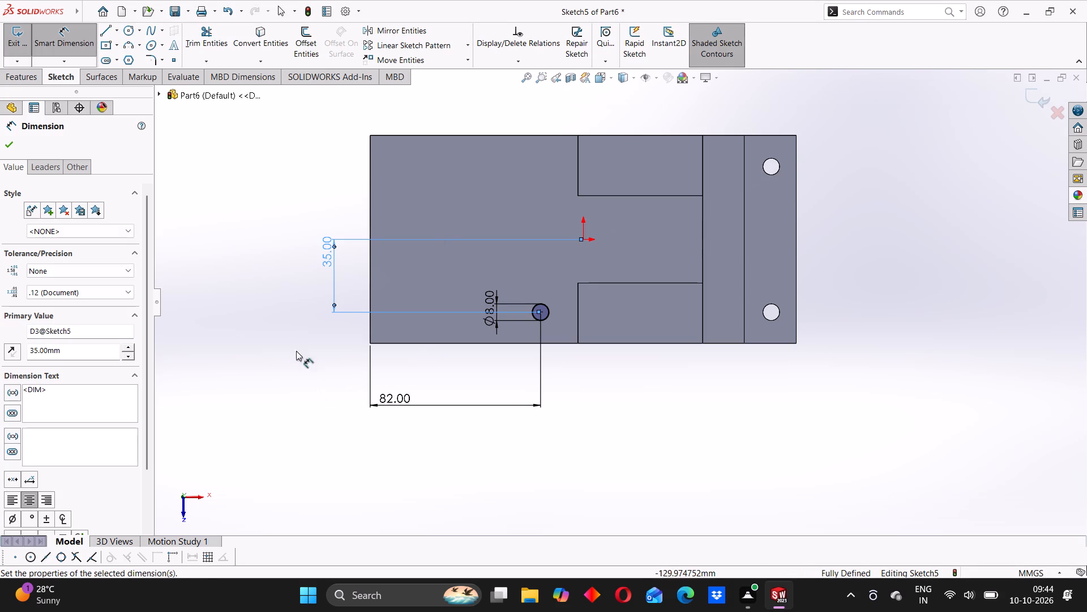
click(270, 322)
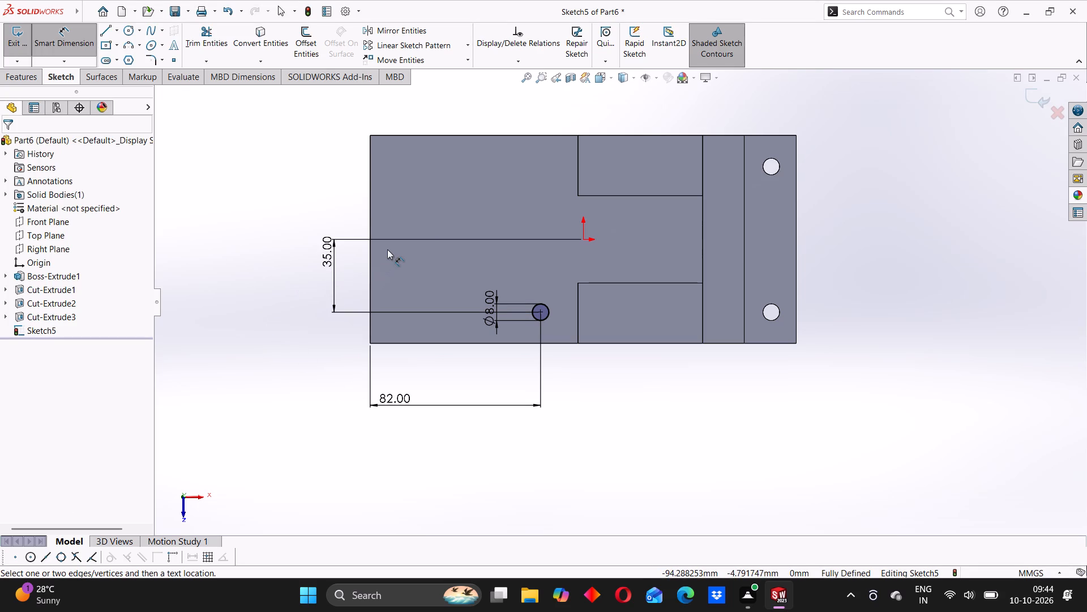
scroll(506, 210, up, 2)
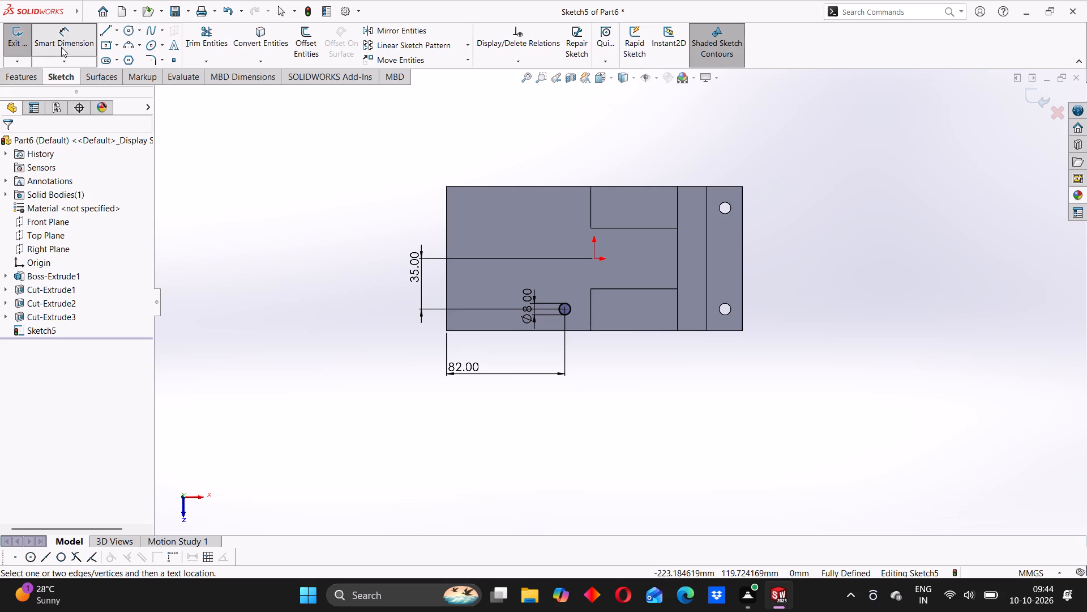
click(52, 40)
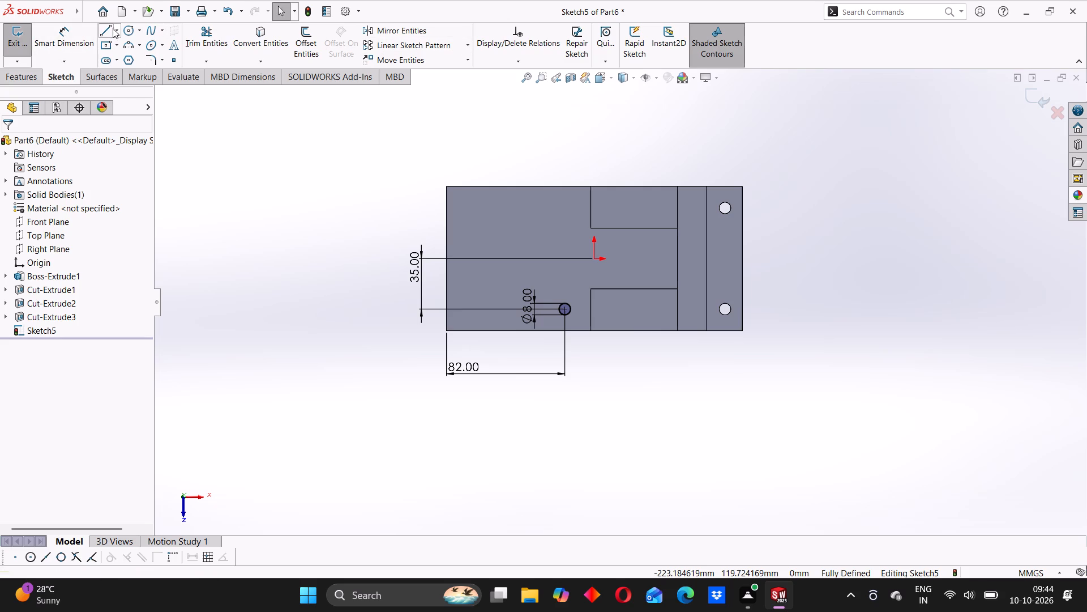
Sketch a horizontal centerline about 44 mm long from the origin towards the upright.
click(116, 29)
click(126, 54)
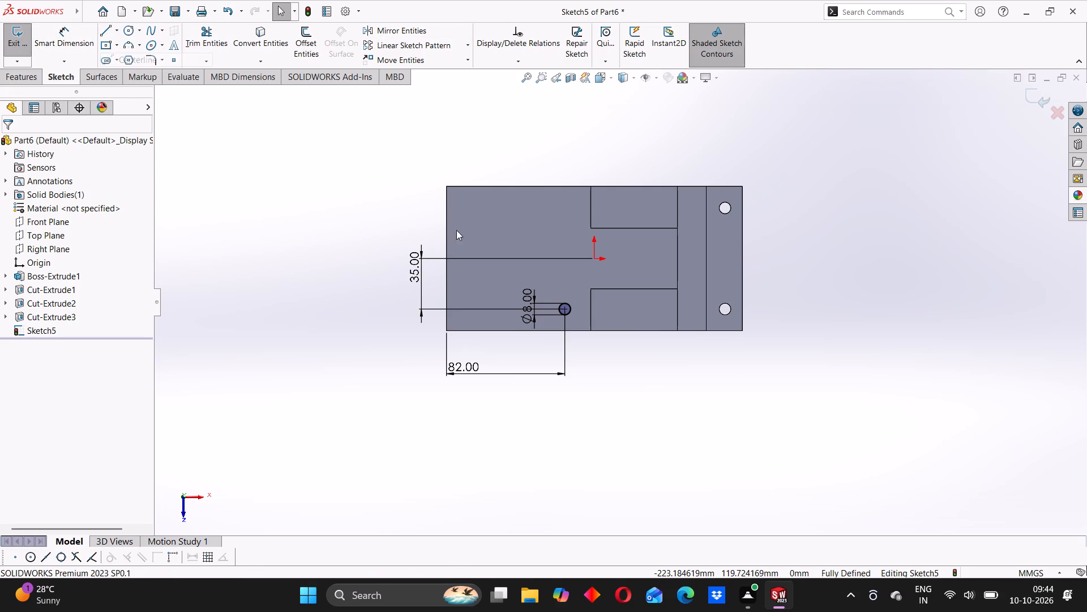
click(596, 259)
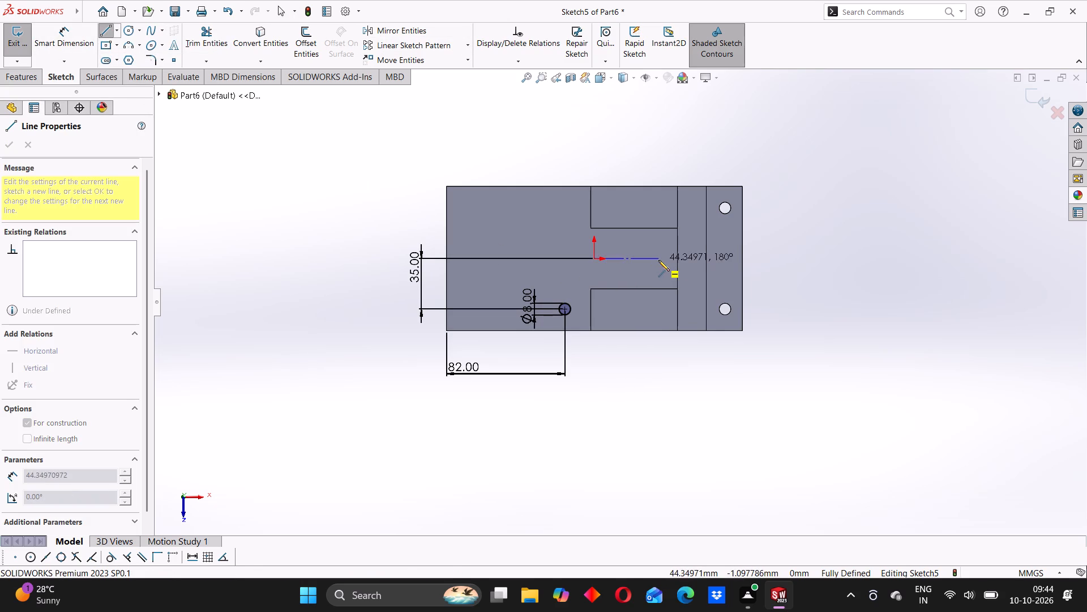
click(658, 260)
right_click(273, 164)
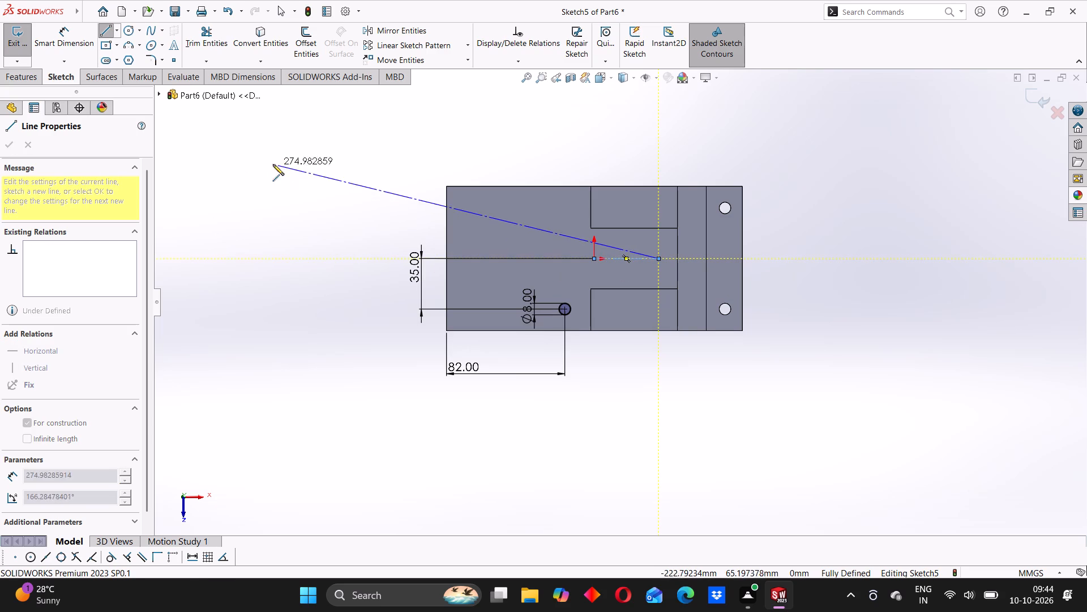
click(296, 176)
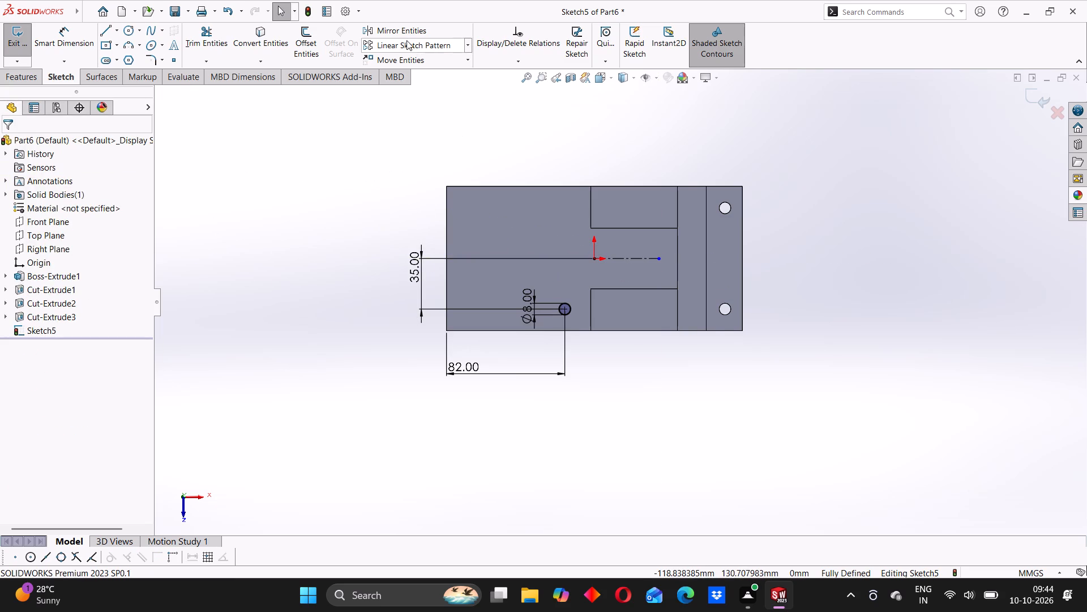
Mirror the 8 mm circle about the horizontal centerline, keeping the original.
click(400, 30)
click(568, 305)
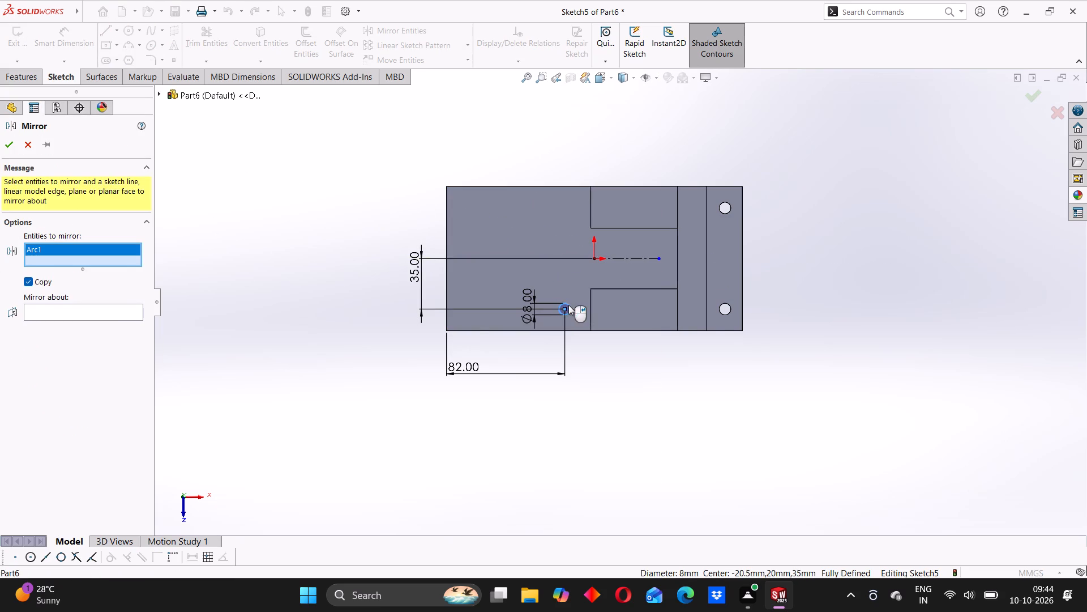
click(114, 316)
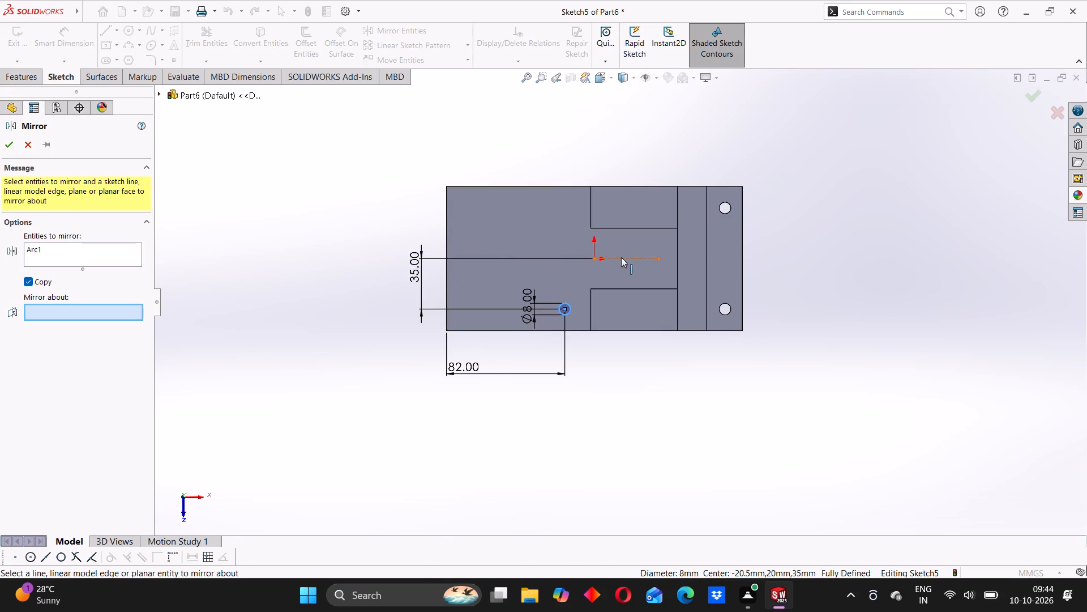
click(621, 257)
click(9, 144)
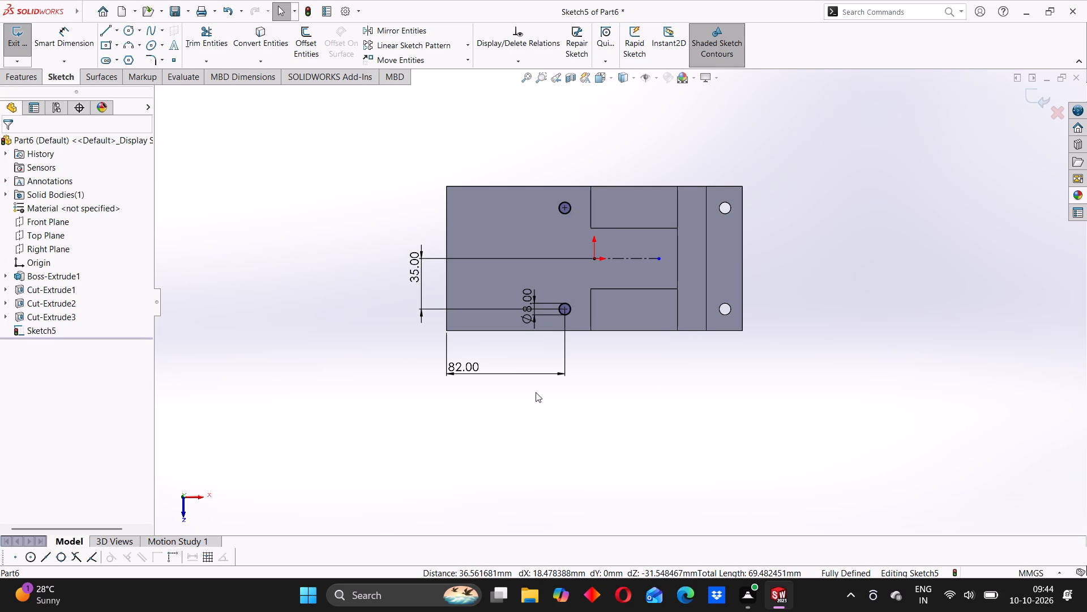
Cut-extrude the two mirrored 8 mm circles through the base with a blind depth of 100 mm.
click(15, 80)
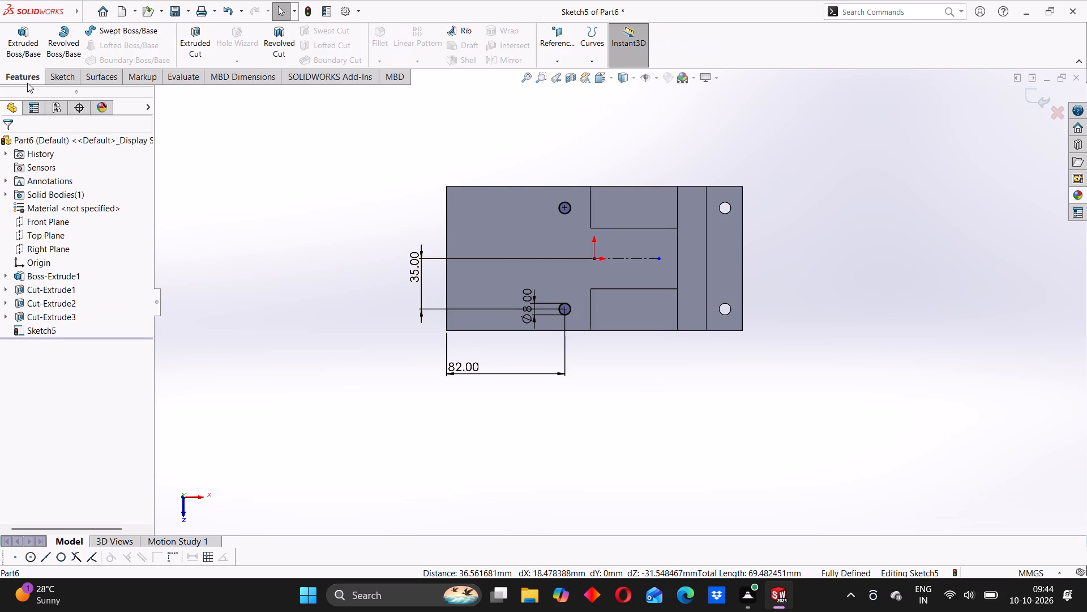
click(202, 58)
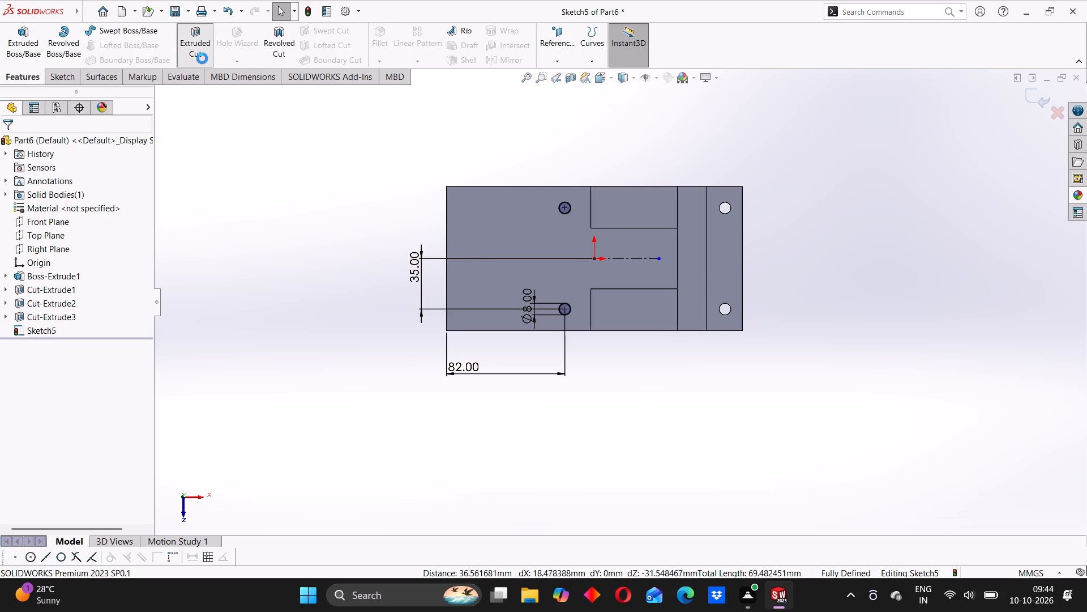
middle_drag(505, 427, 535, 347)
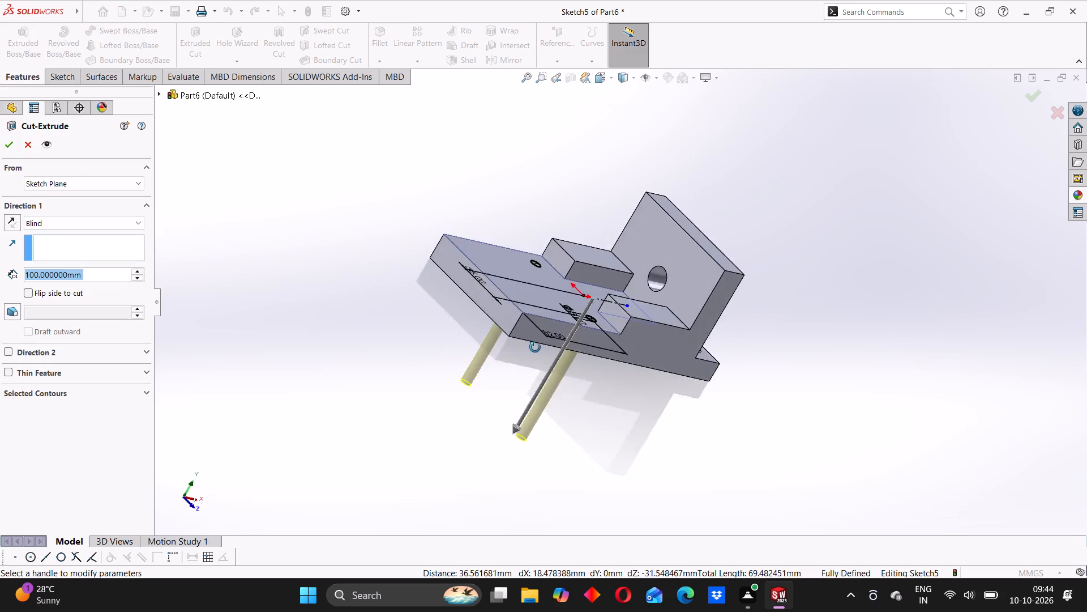
middle_drag(535, 347, 572, 336)
click(8, 148)
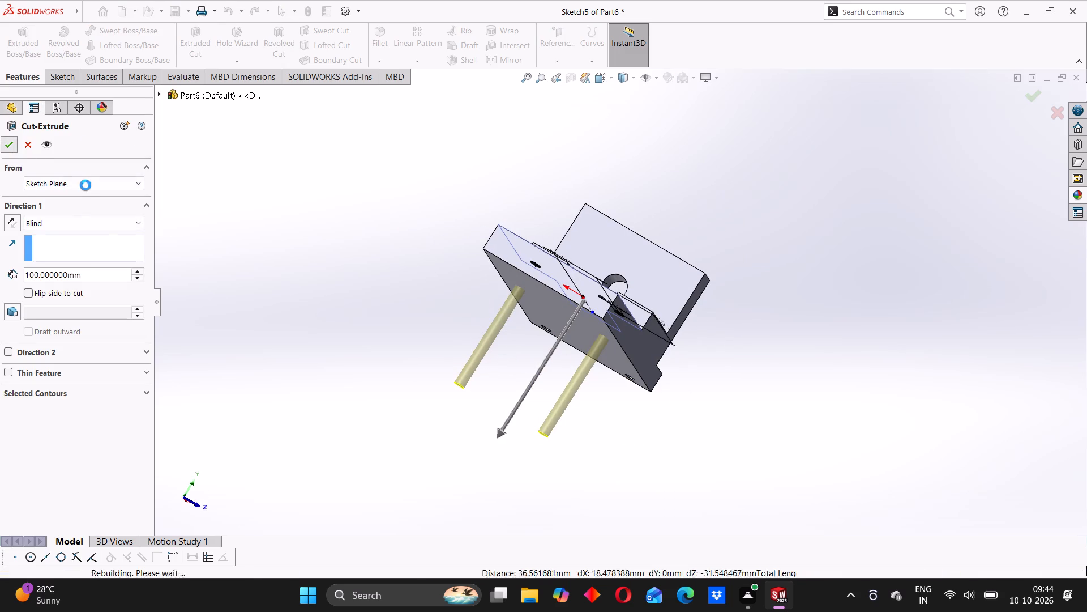
middle_drag(687, 378, 599, 432)
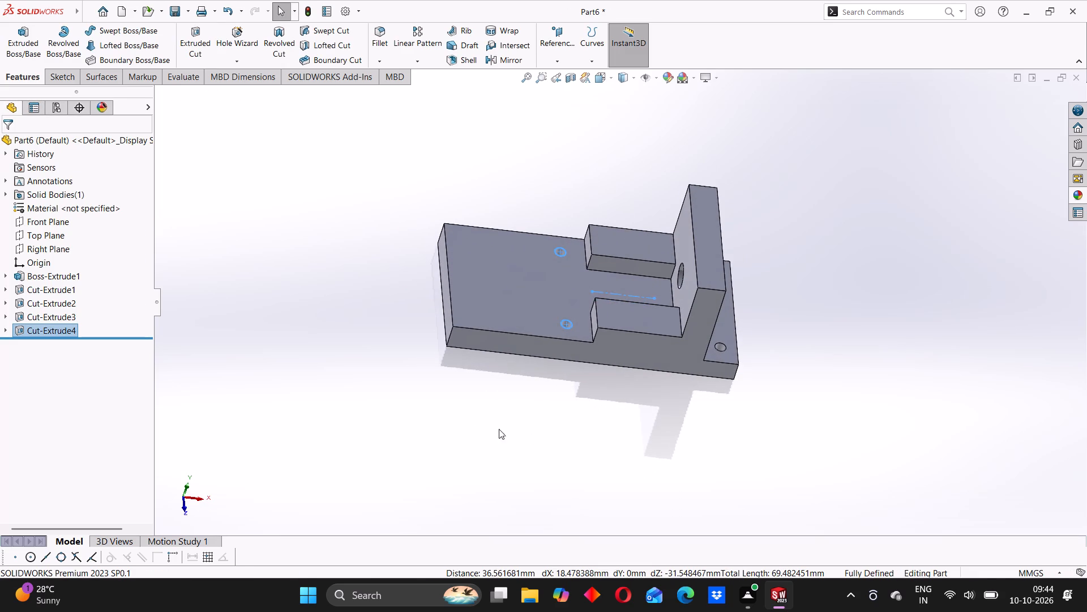
click(463, 422)
Start a sketch on the base's top face and draw a circle about 13.5 mm in diameter near the end opposite the upright.
middle_drag(530, 308, 529, 415)
middle_drag(532, 283, 533, 283)
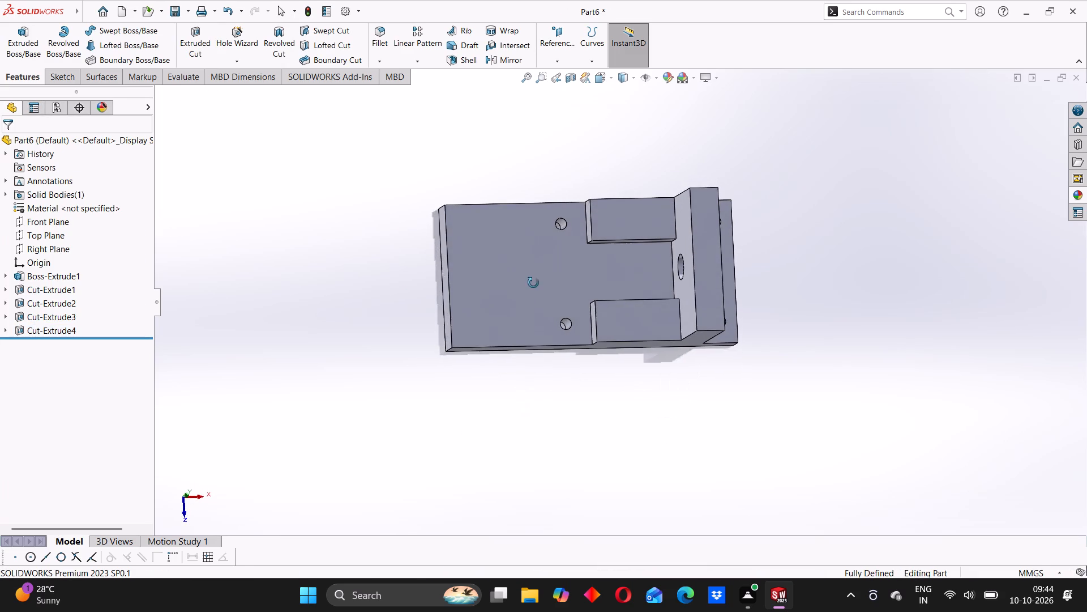
middle_drag(533, 283, 505, 283)
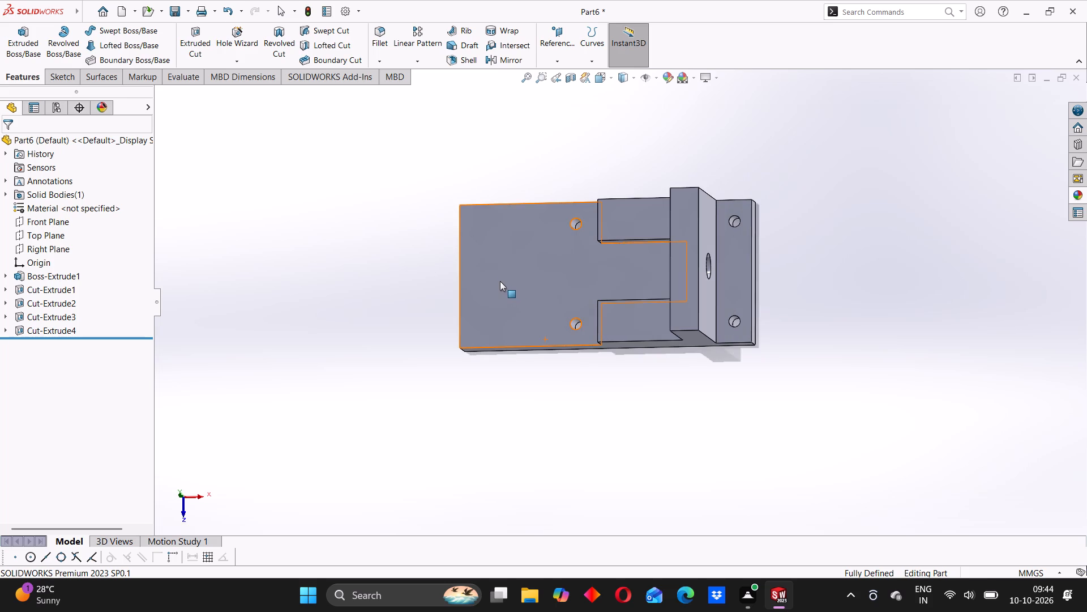
click(496, 257)
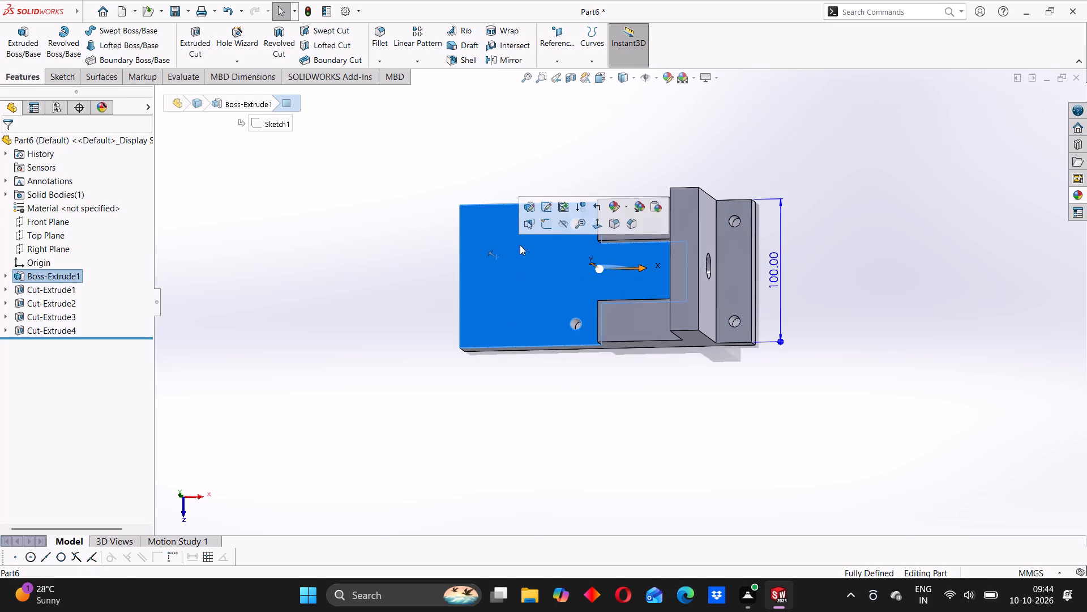
click(546, 220)
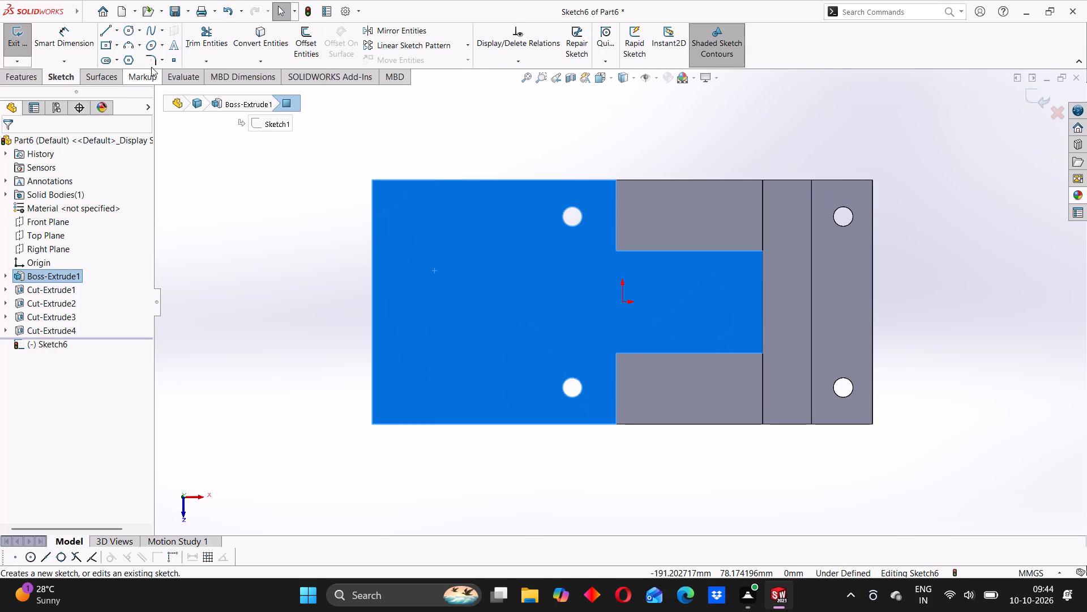
click(130, 32)
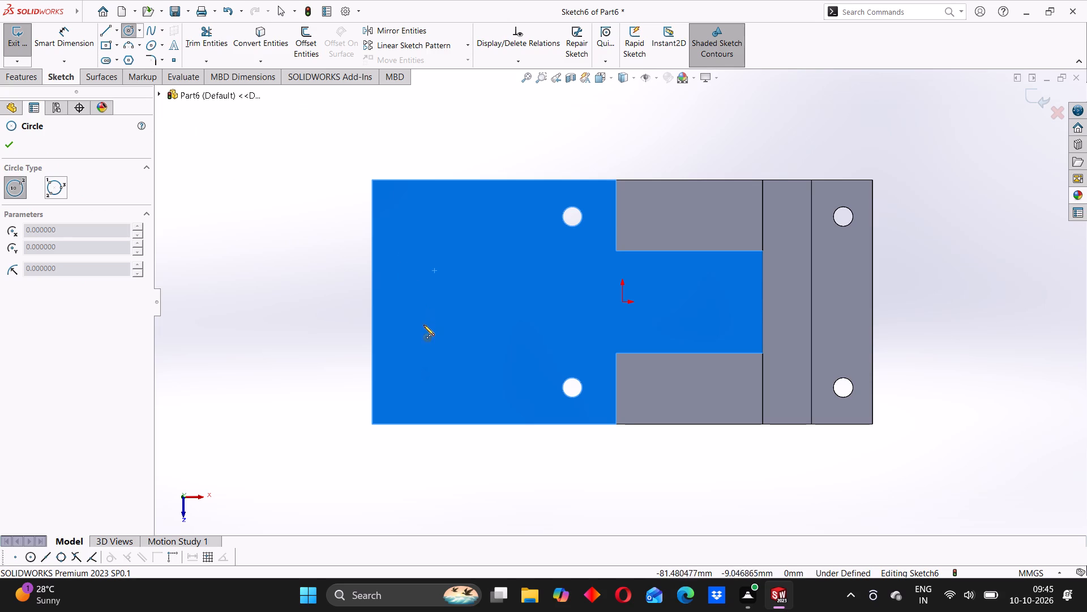
click(416, 355)
click(418, 372)
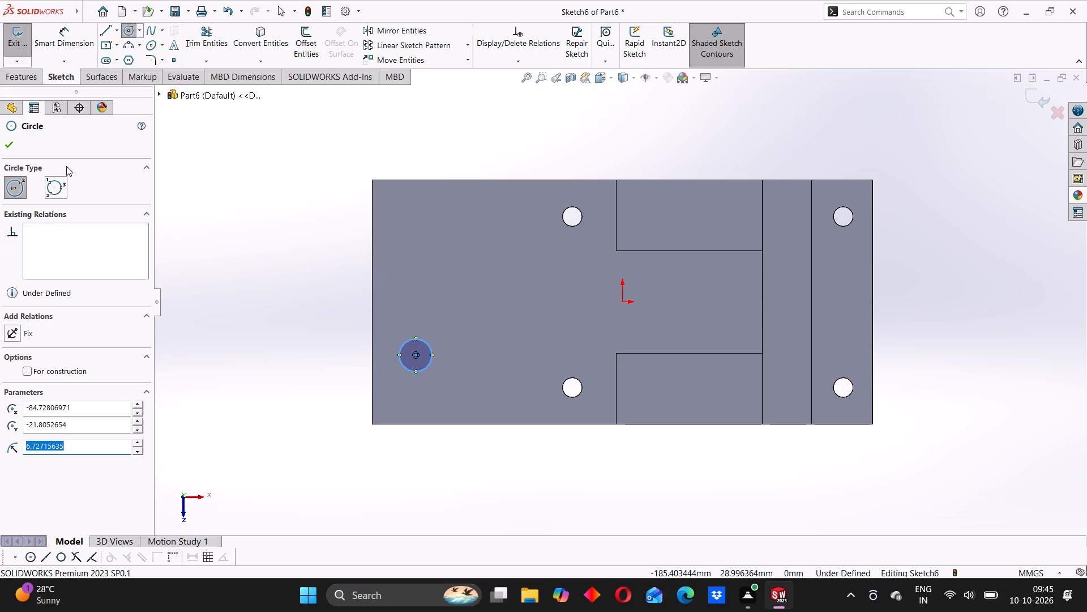
Dimension the new circle's diameter as 6 mm.
click(58, 45)
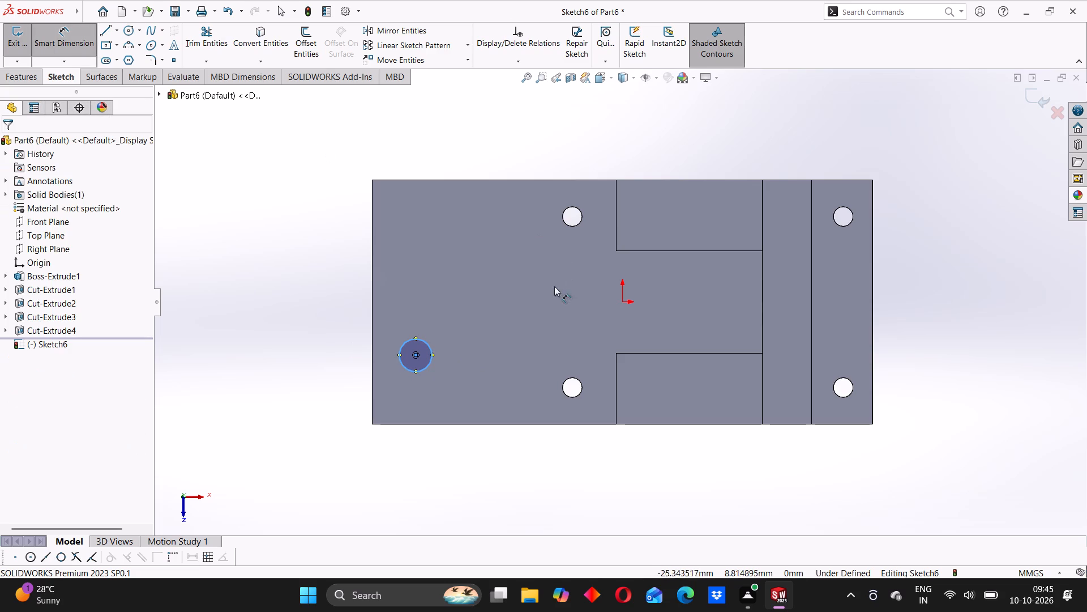
click(412, 337)
click(429, 313)
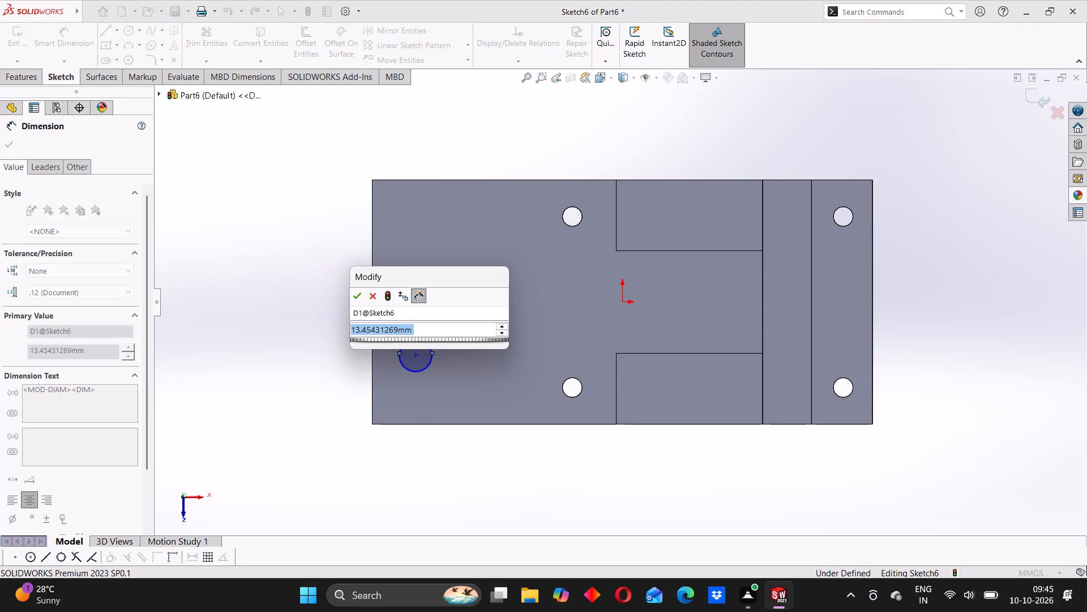
key(6)
key(Return)
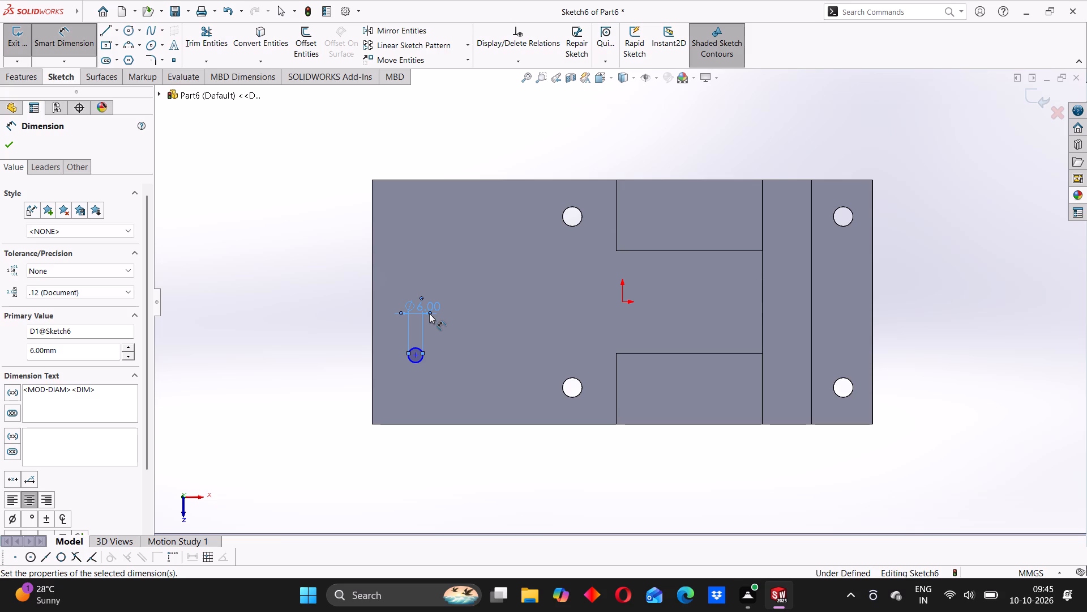
Dimension the circle centre's distance from the base's short end edge opposite the upright as 22.5 mm.
click(417, 354)
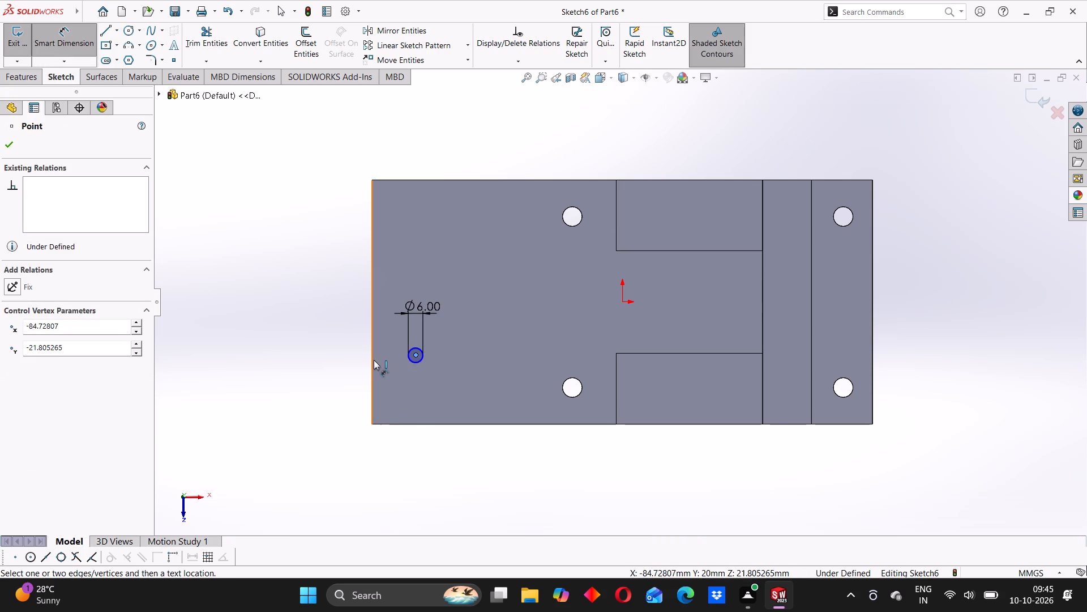
click(374, 360)
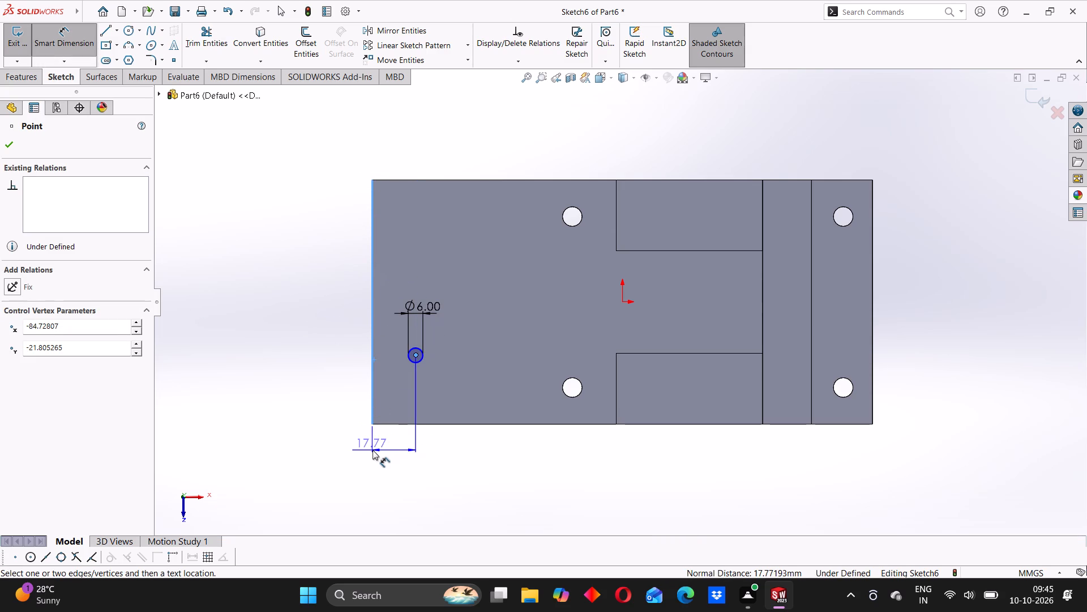
click(373, 450)
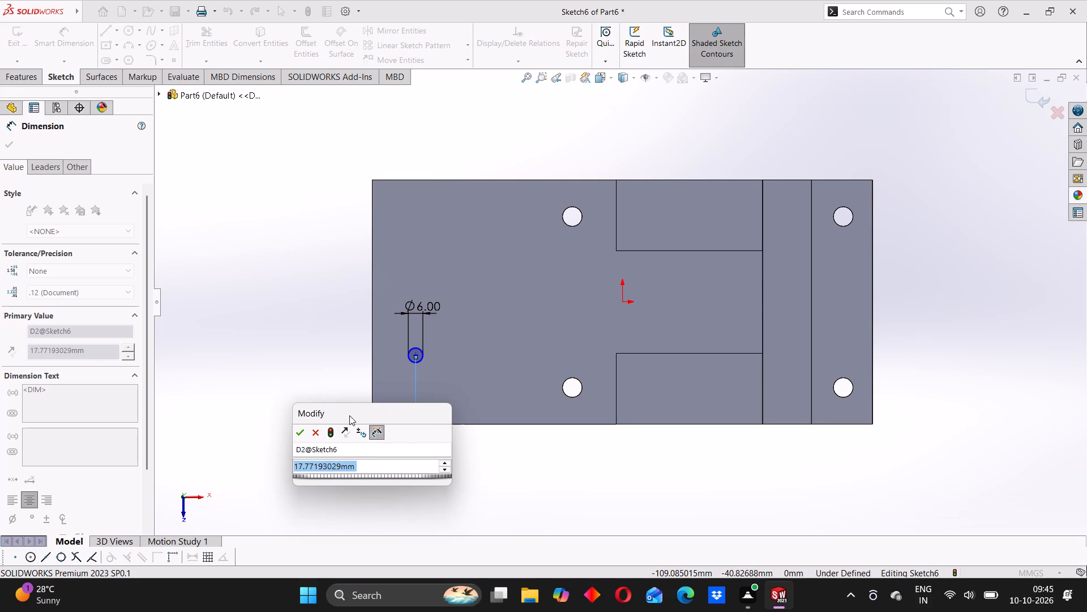
text(22.5)
key(Return)
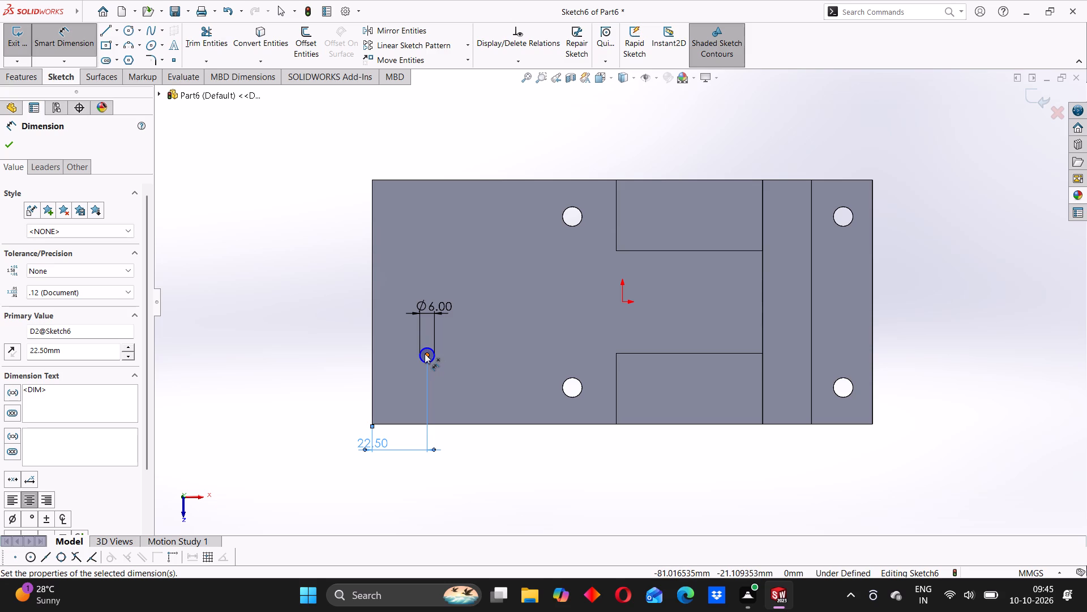
Dimension the circle centre's distance from the origin across the part's width as 17 mm, half of 34.
click(427, 354)
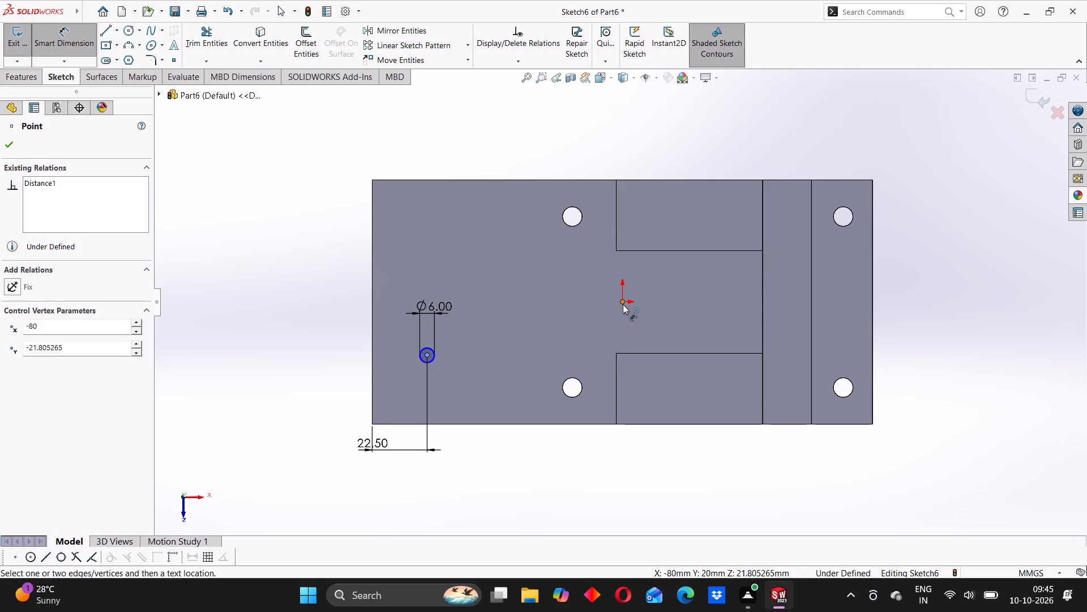
click(623, 304)
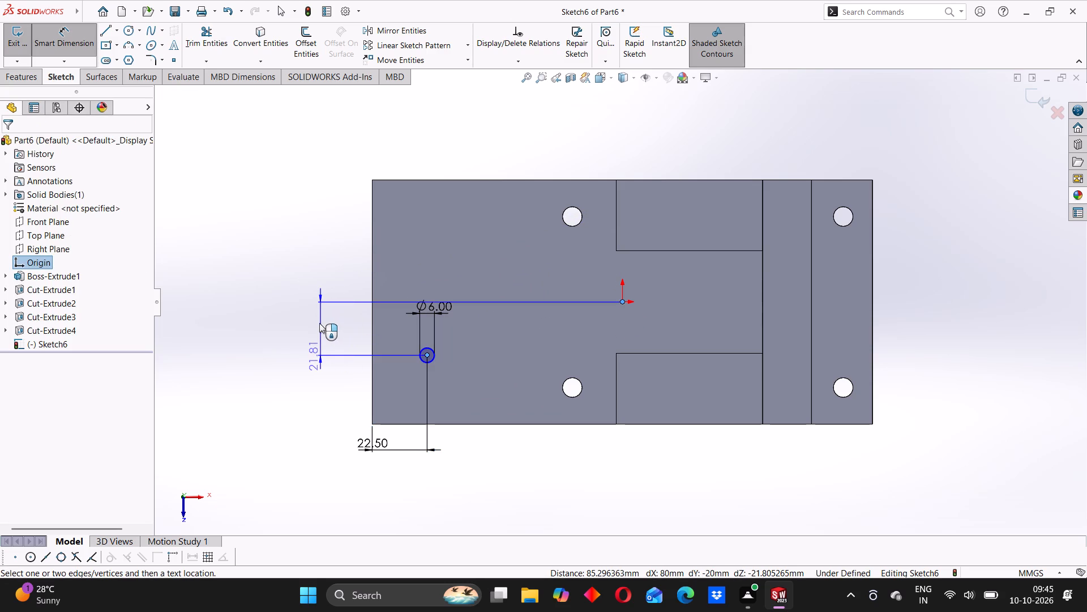
click(319, 323)
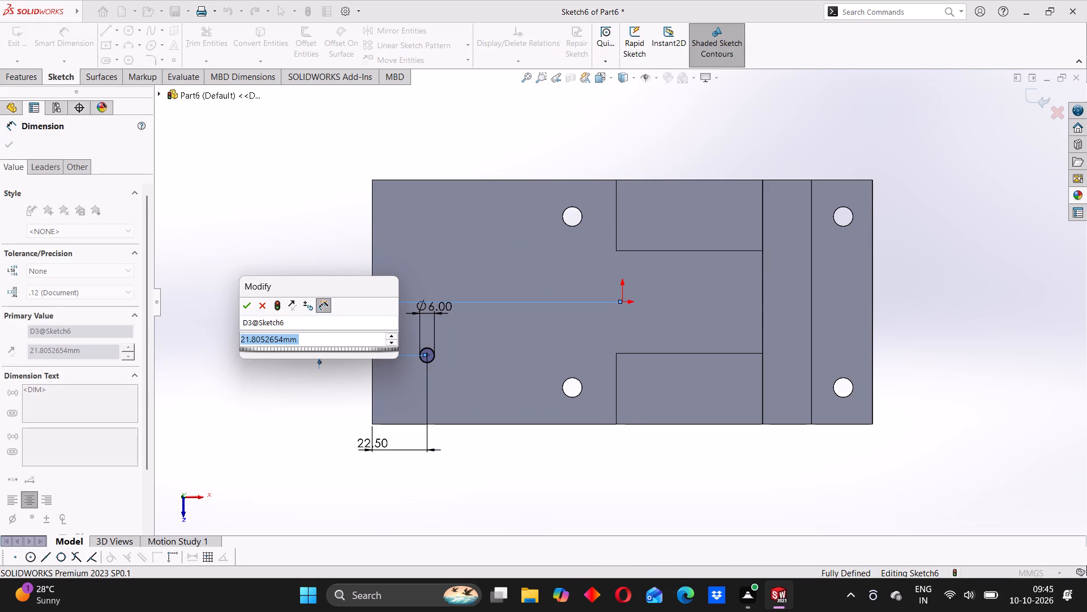
text(34/2)
key(Return)
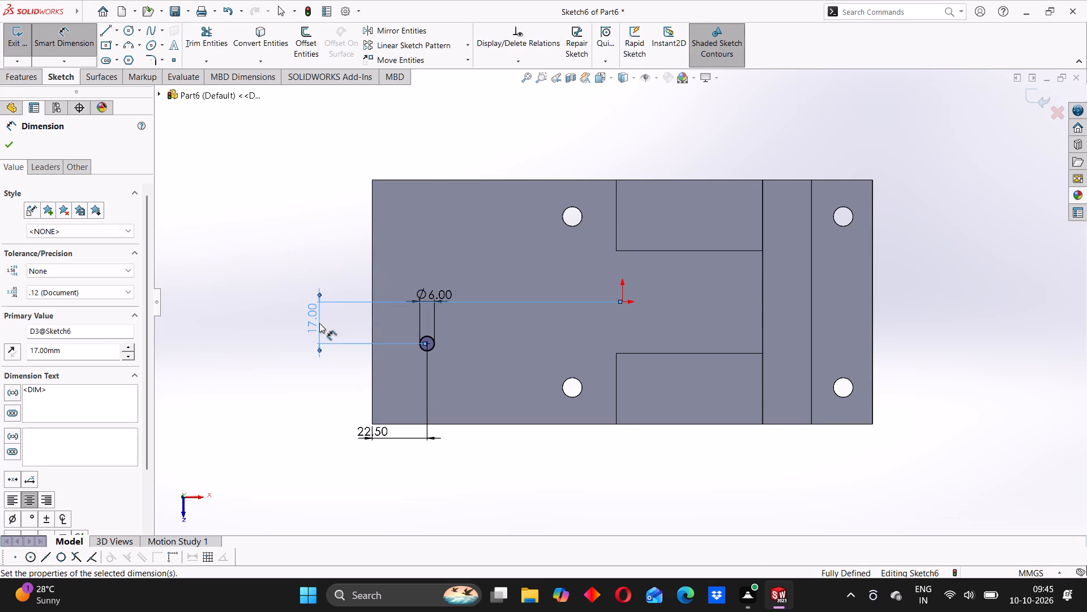
click(237, 301)
scroll(472, 307, up, 3)
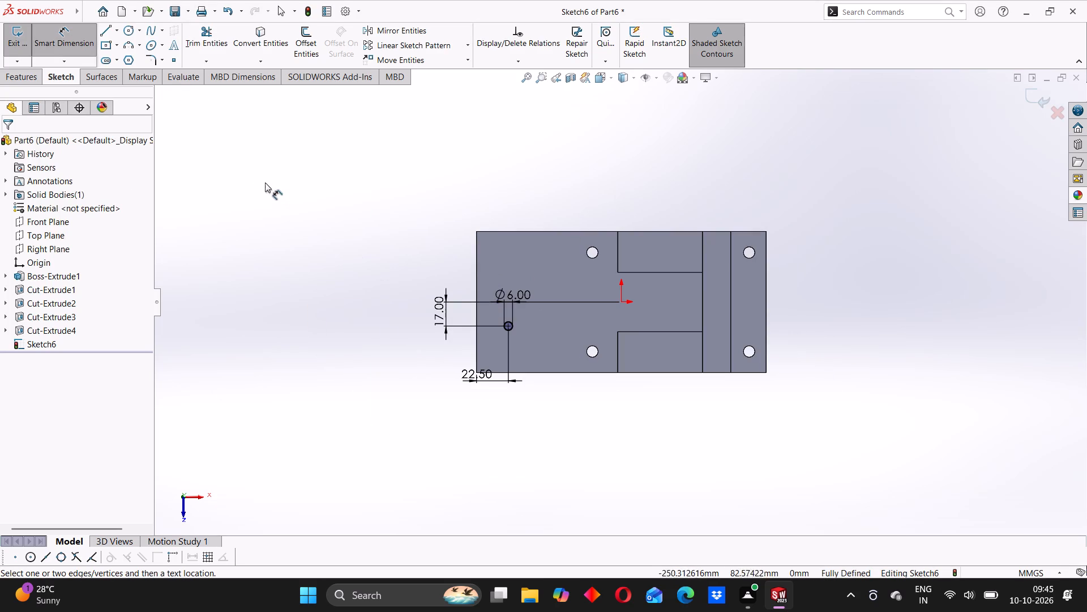
click(66, 36)
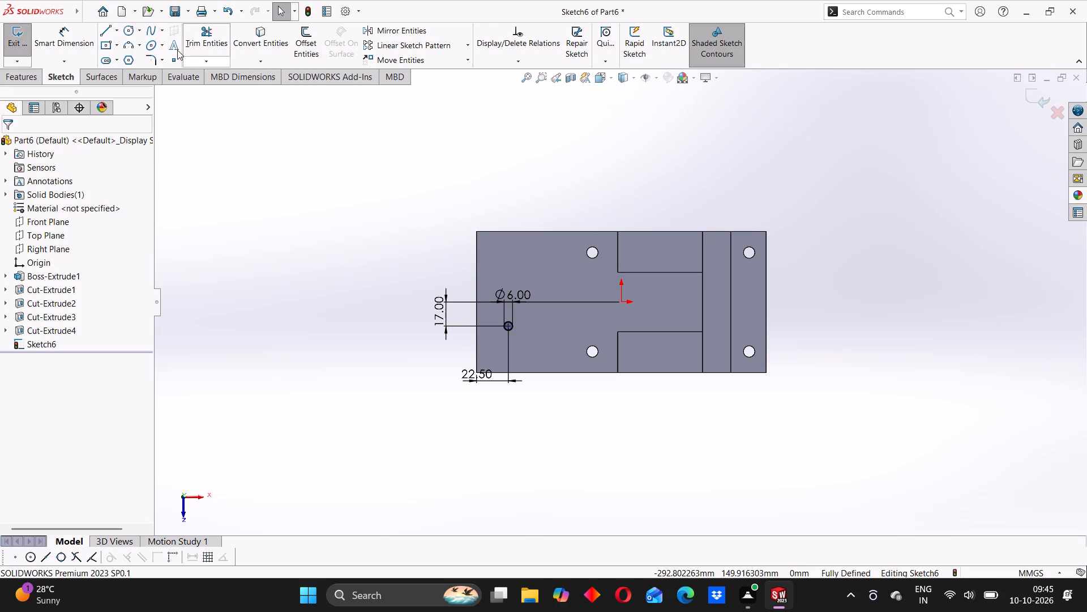
Sketch a horizontal centerline about 48 mm long from the origin towards the upright.
click(117, 27)
click(126, 58)
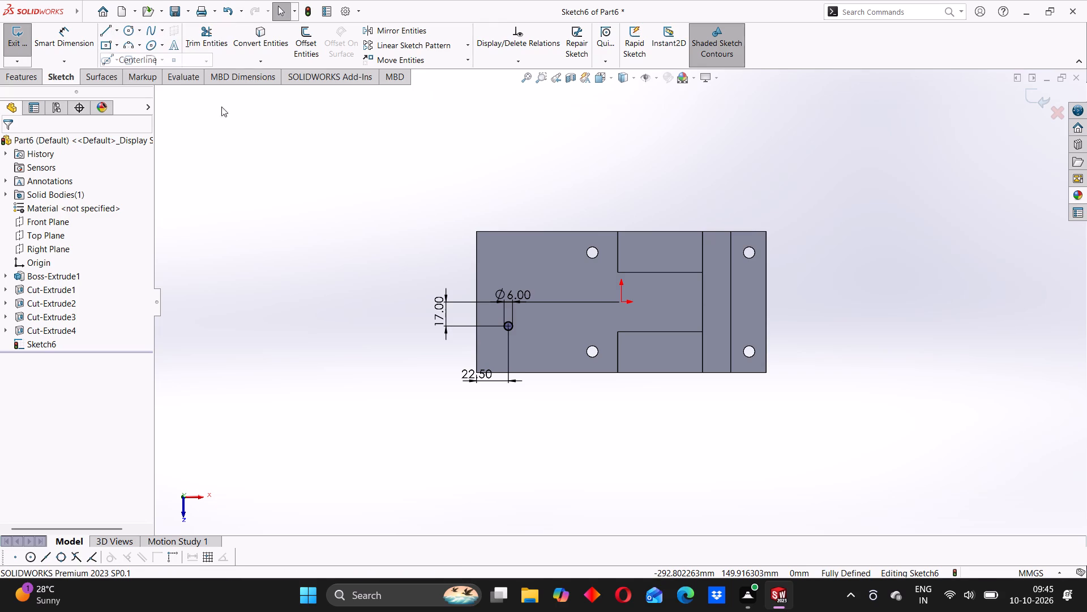
click(619, 301)
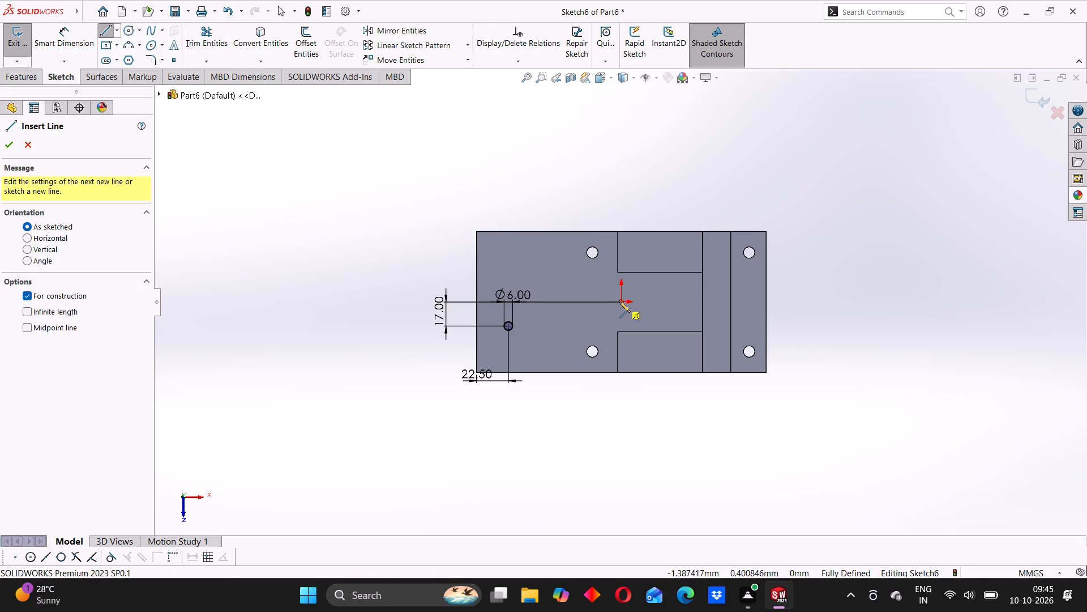
click(689, 304)
right_click(236, 165)
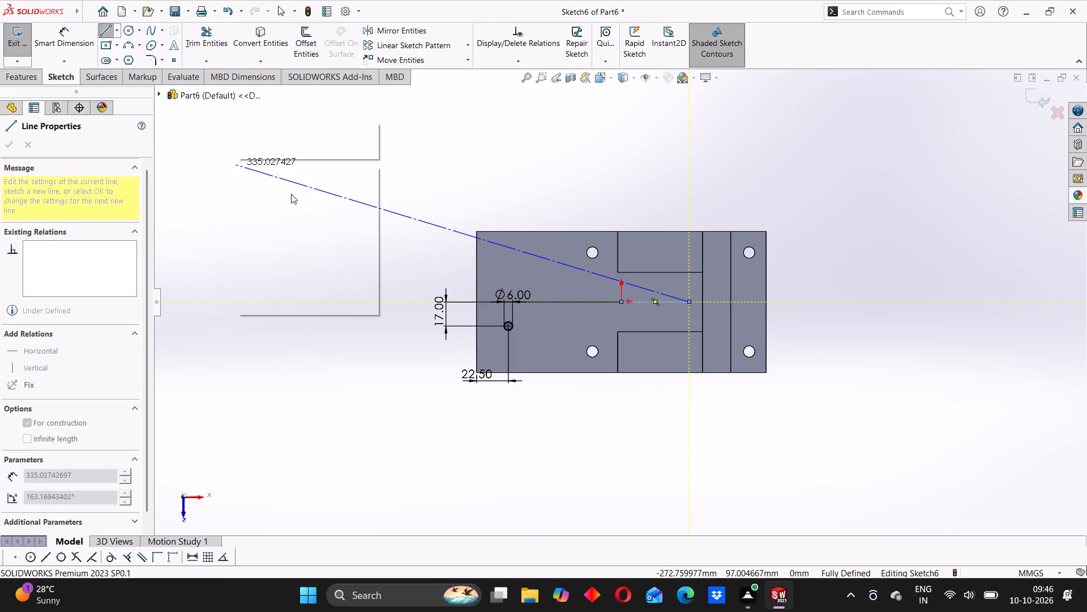
click(286, 179)
Mirror the 6 mm circle about the horizontal centerline, keeping the original.
click(409, 28)
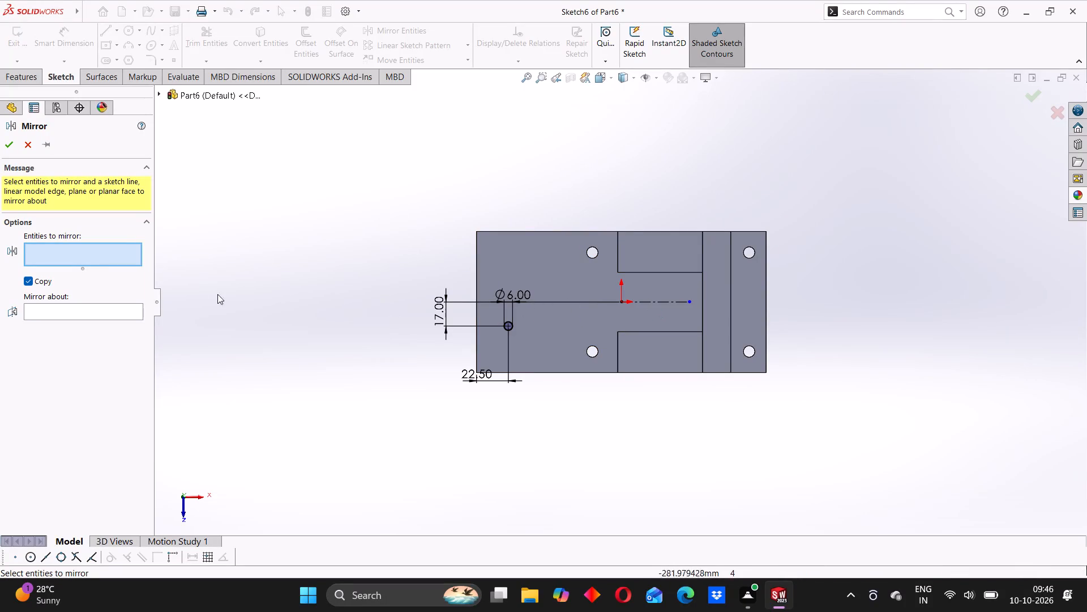
click(511, 321)
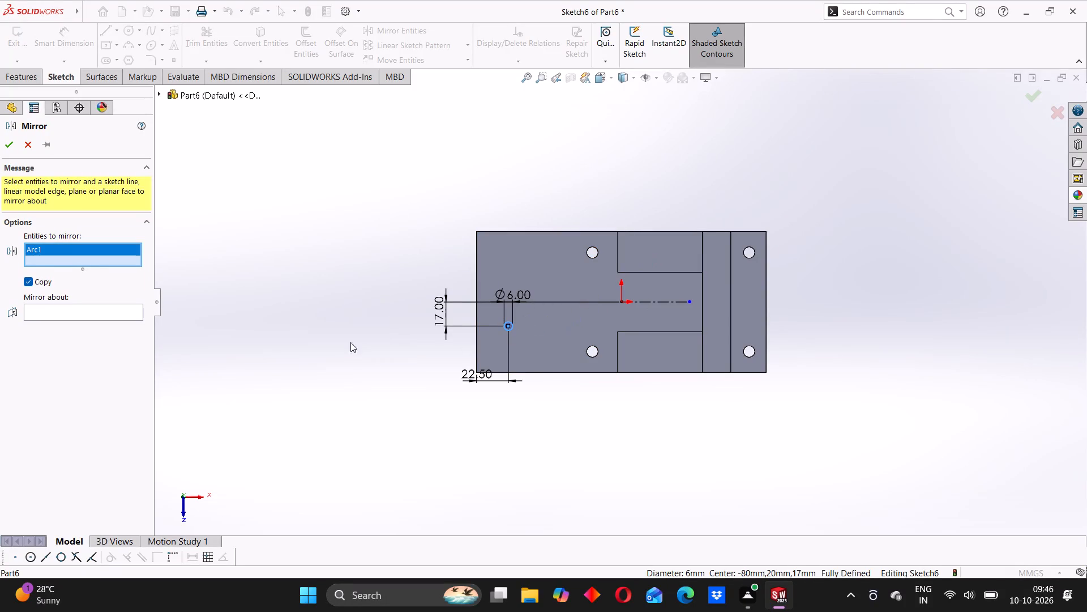
click(132, 309)
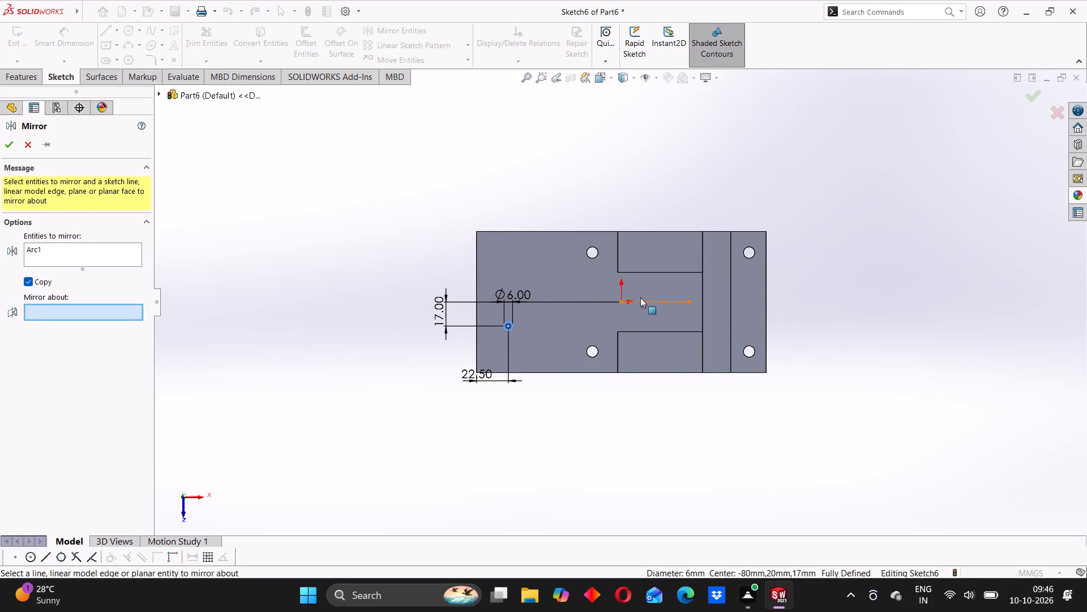
click(644, 300)
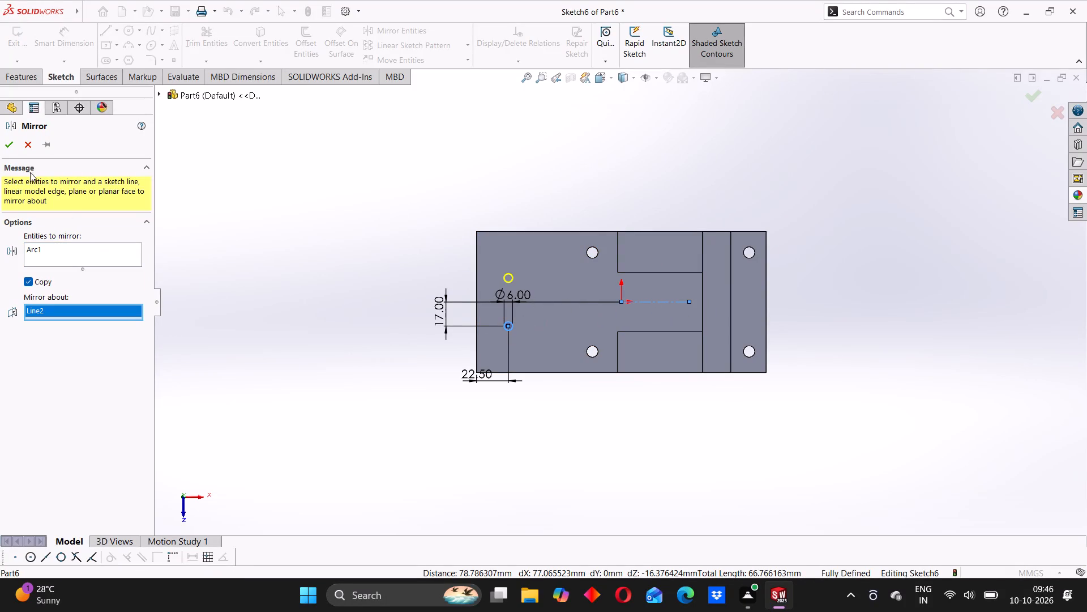
click(6, 143)
Extrude-cut the two 6 mm circles into the base with a blind depth of 100 mm.
middle_drag(557, 410, 567, 363)
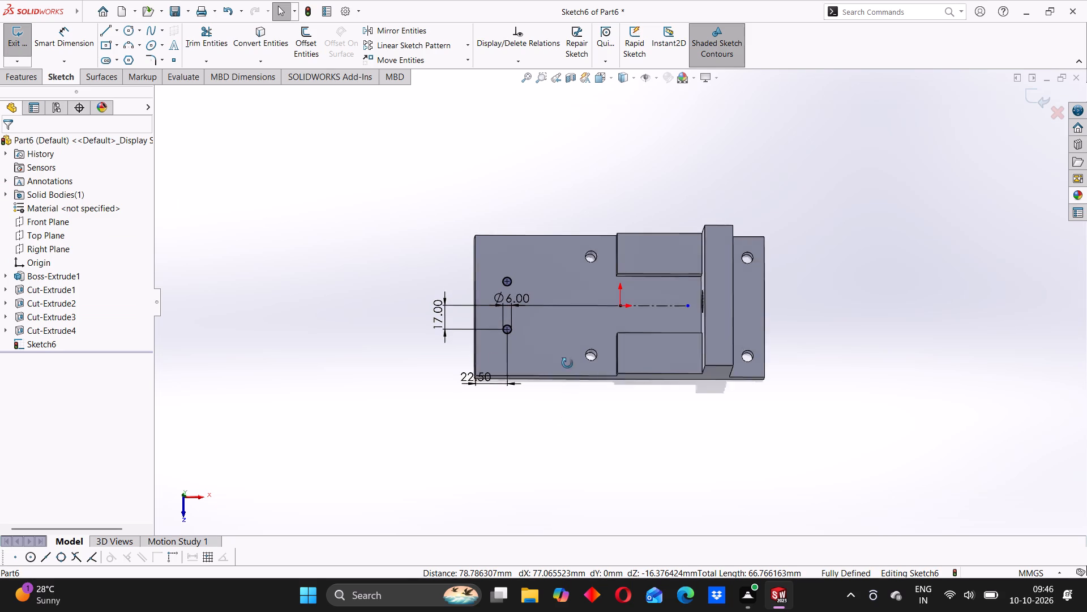
middle_drag(567, 363, 533, 249)
middle_drag(390, 284, 456, 330)
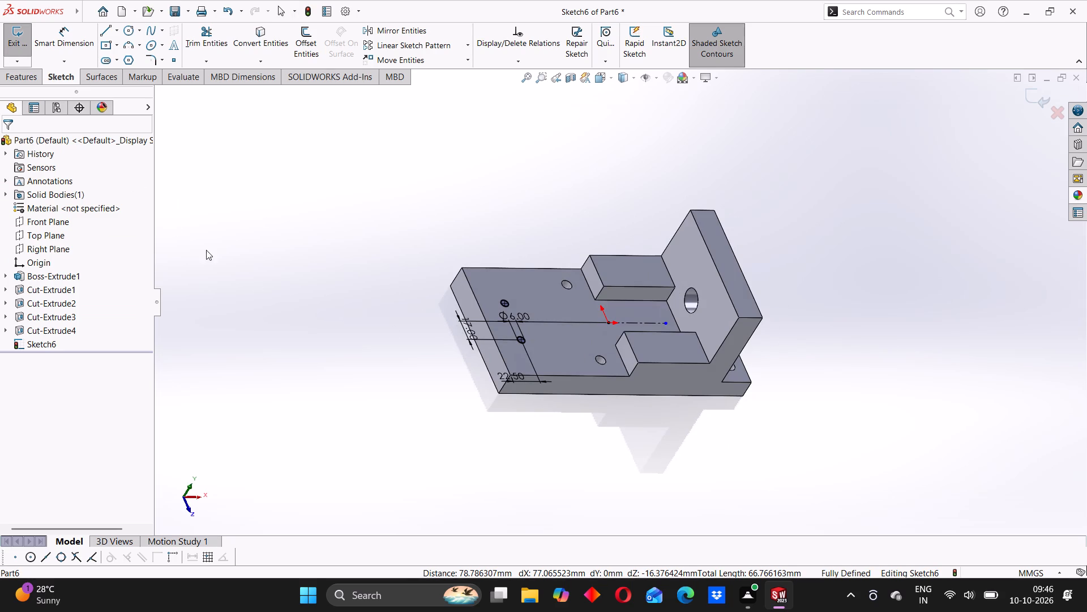
click(27, 79)
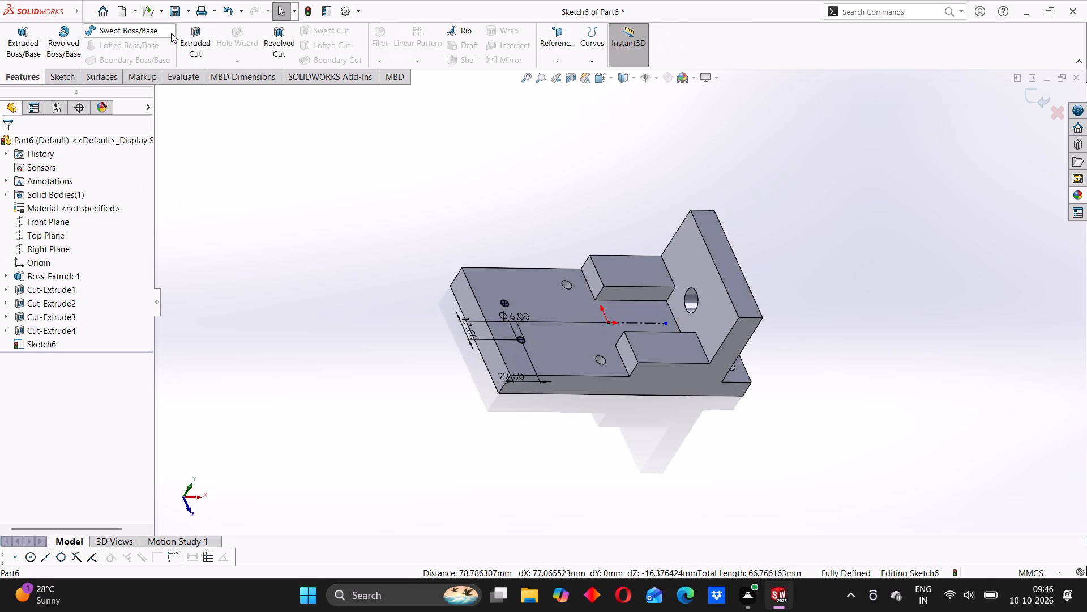
click(198, 40)
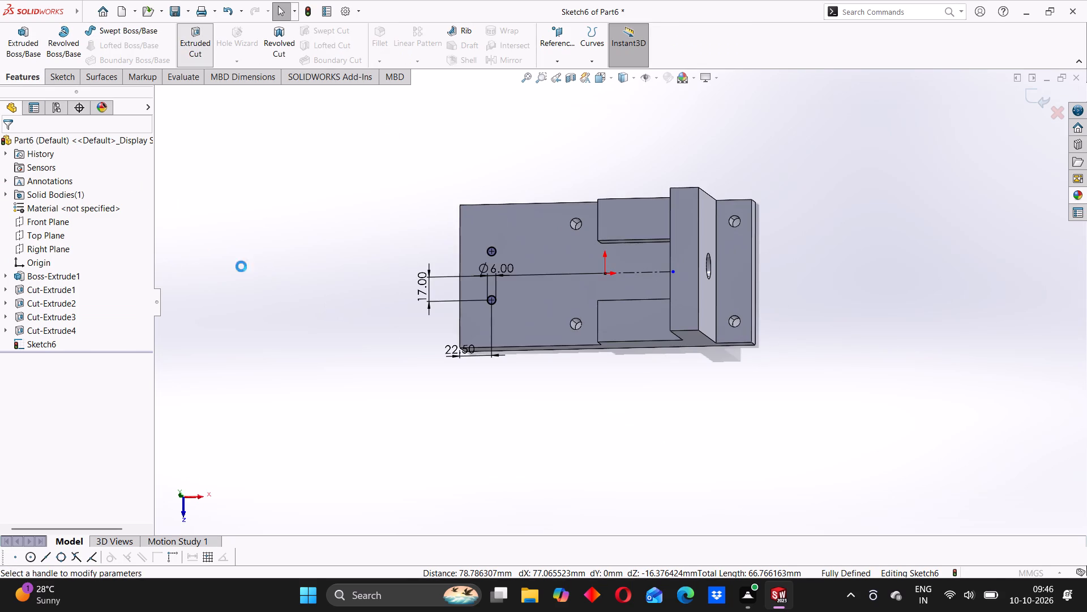
click(12, 148)
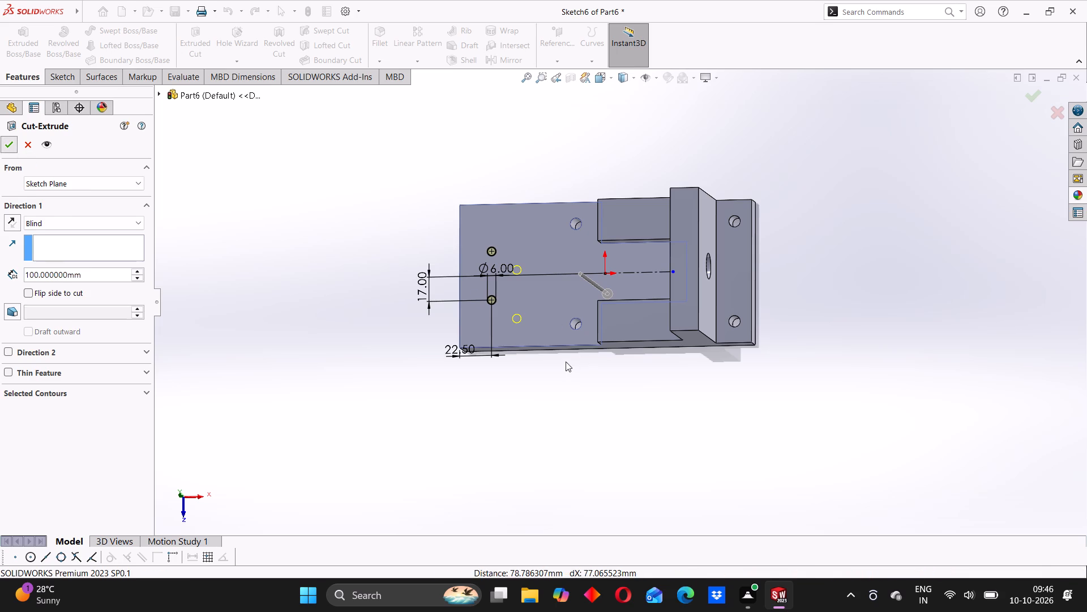
middle_drag(557, 372, 584, 323)
click(387, 292)
Examine the base holes from above and below, and review the base extrusion's settings without changing them.
middle_drag(523, 262, 517, 322)
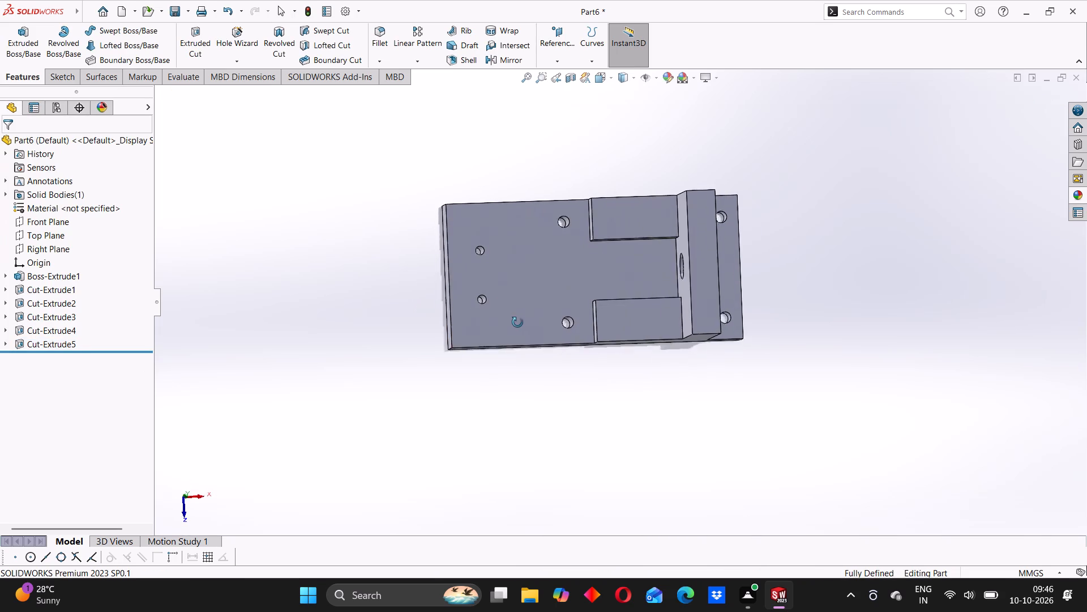
middle_drag(517, 322, 563, 242)
middle_drag(497, 328, 460, 225)
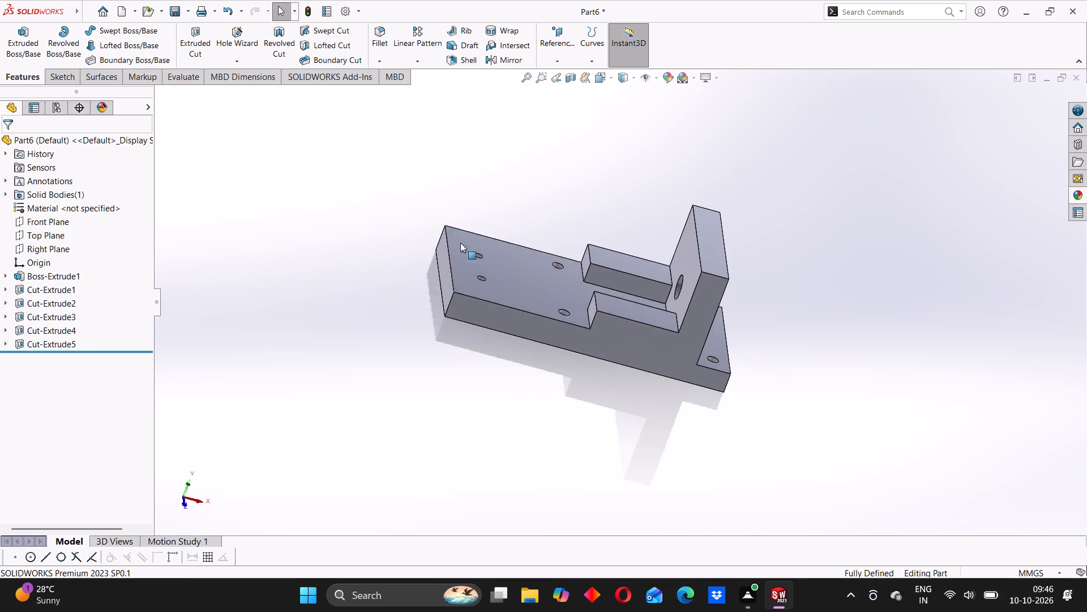
middle_drag(535, 377, 477, 403)
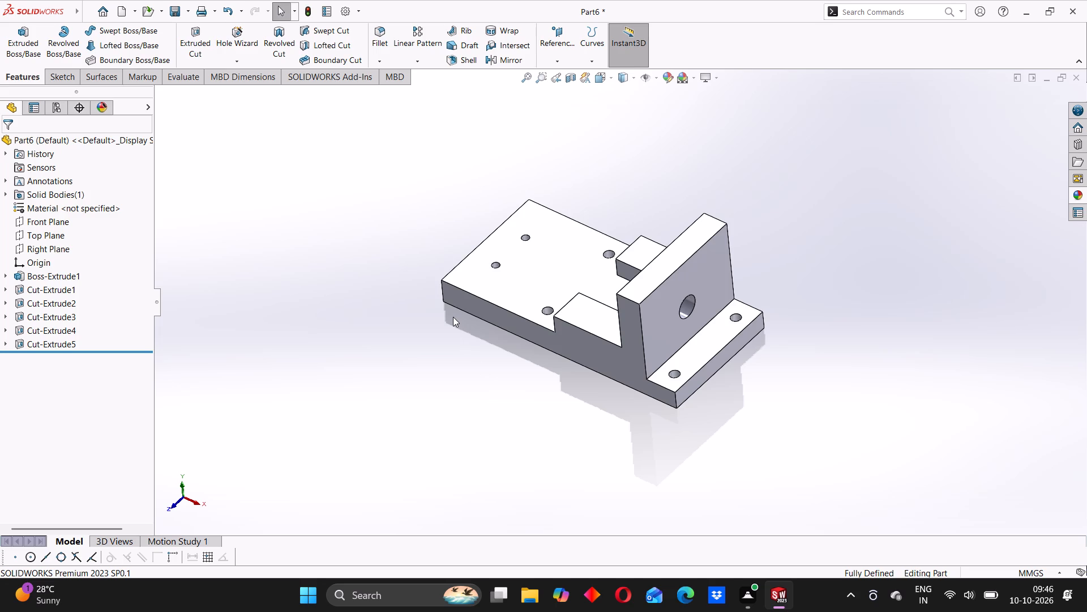
middle_drag(490, 390, 520, 354)
middle_drag(510, 393, 545, 316)
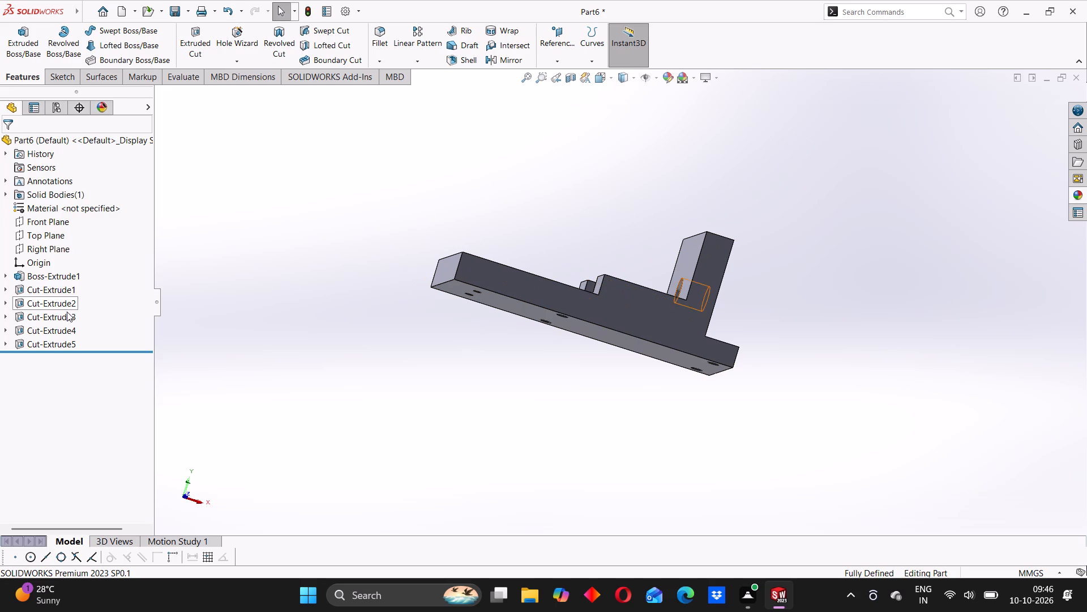
click(57, 271)
click(74, 237)
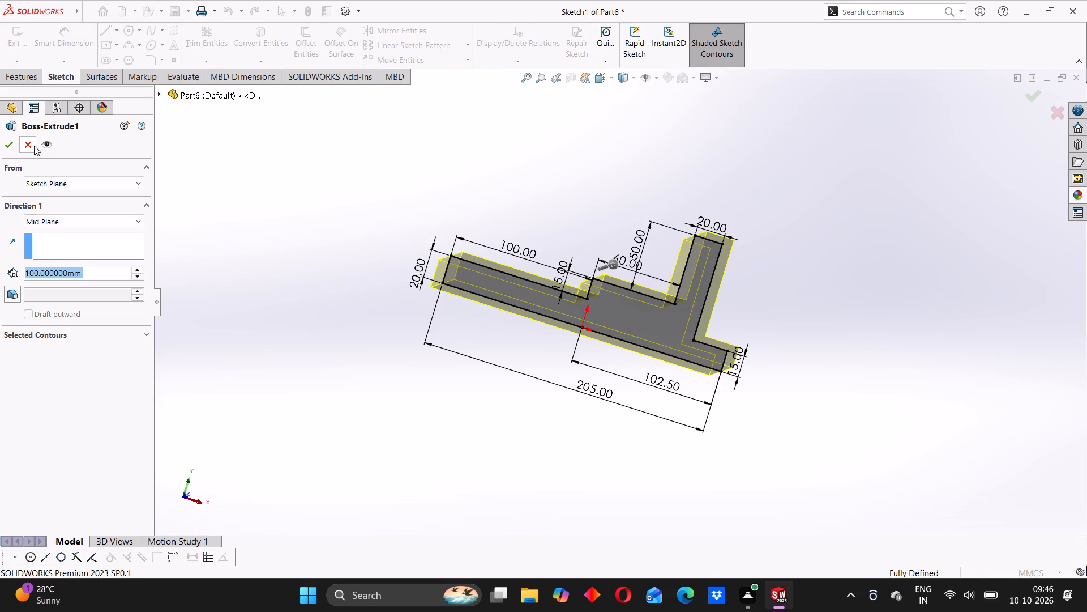
click(31, 142)
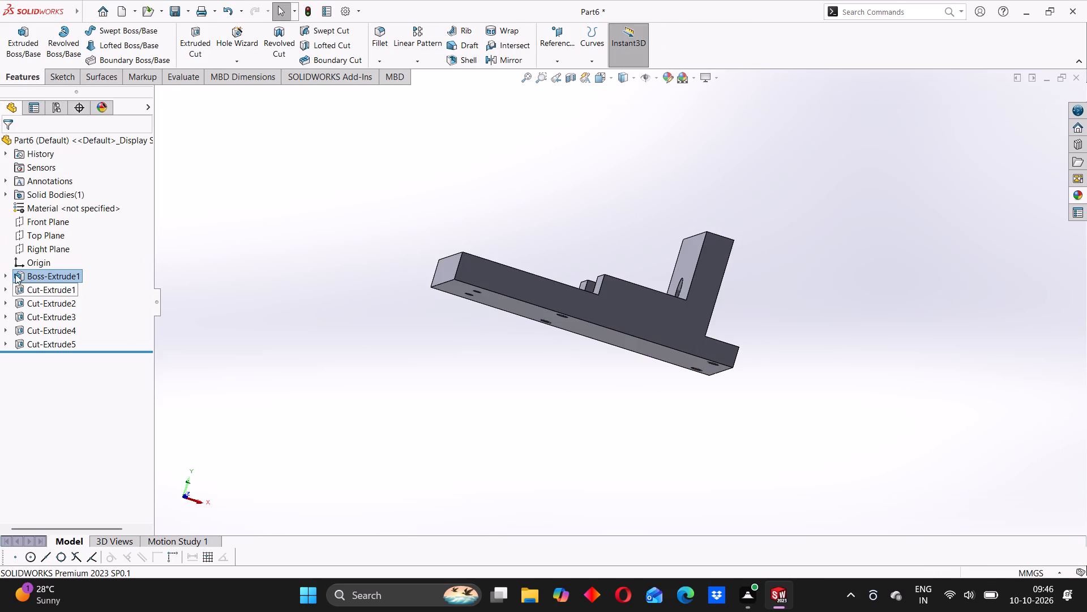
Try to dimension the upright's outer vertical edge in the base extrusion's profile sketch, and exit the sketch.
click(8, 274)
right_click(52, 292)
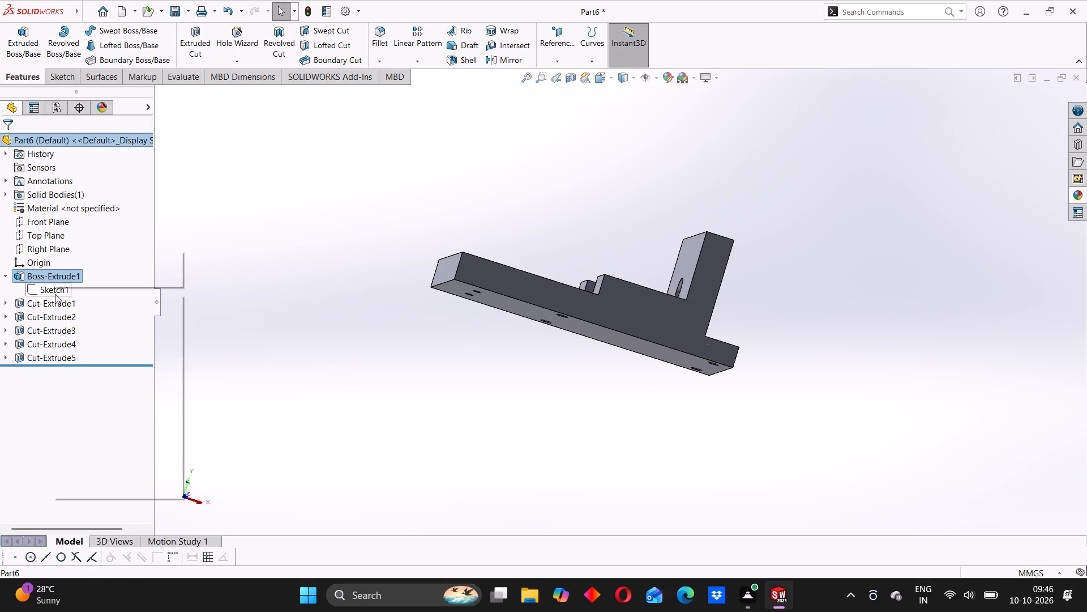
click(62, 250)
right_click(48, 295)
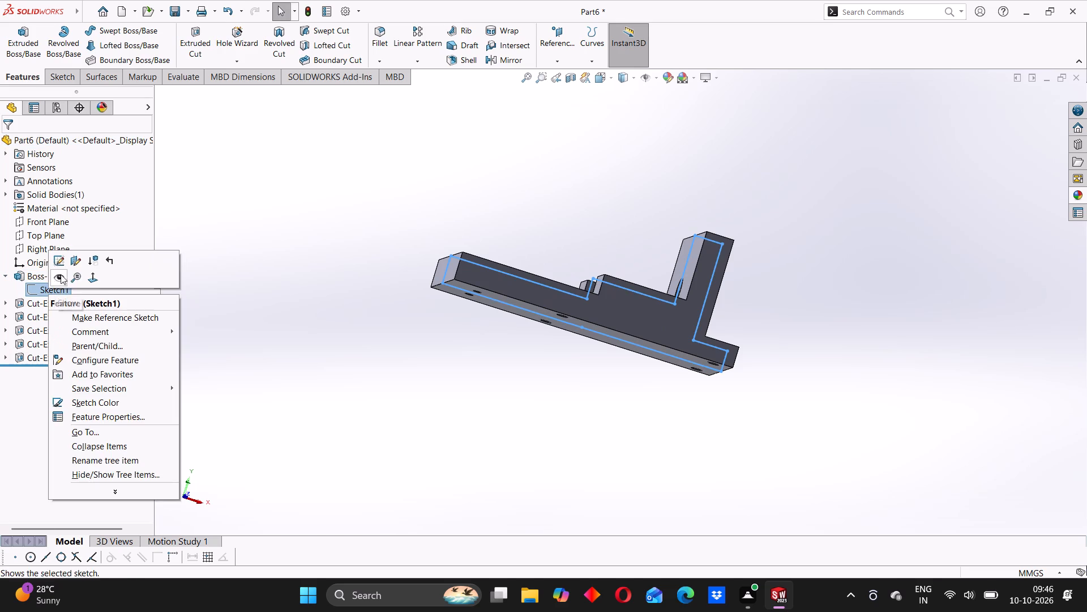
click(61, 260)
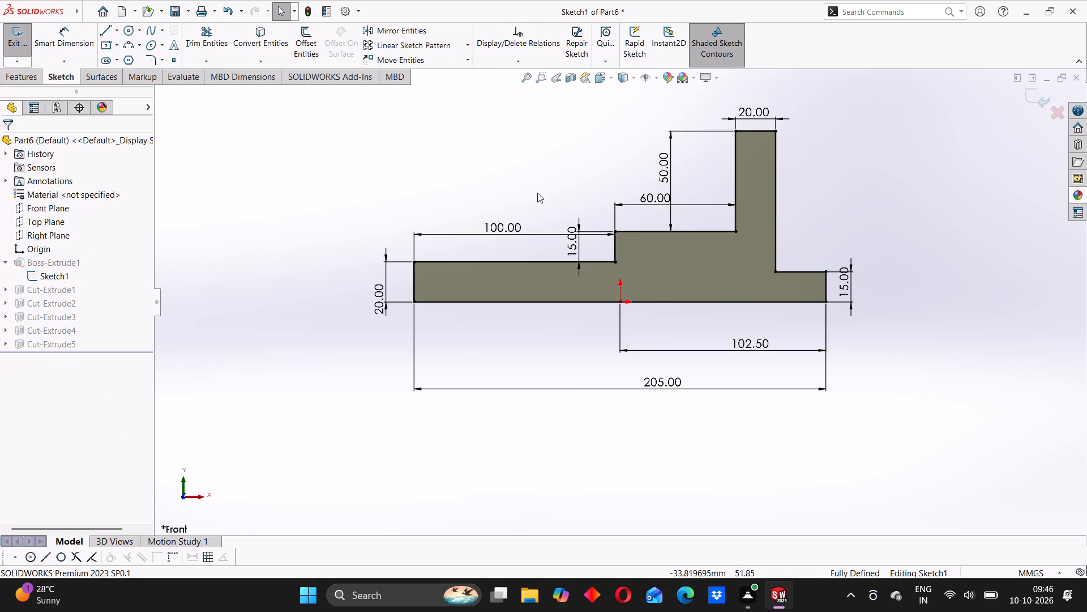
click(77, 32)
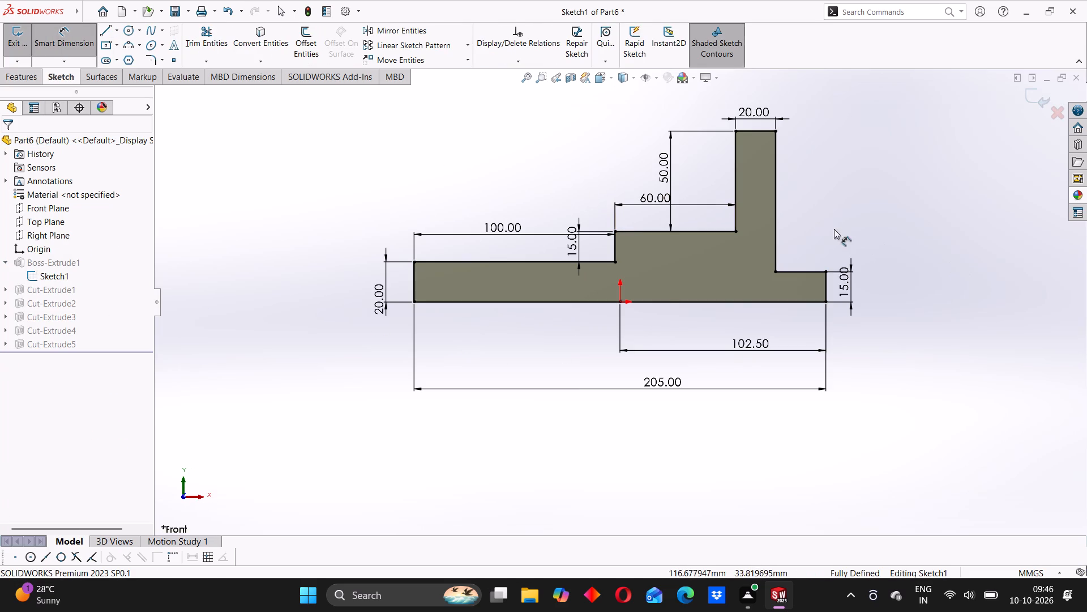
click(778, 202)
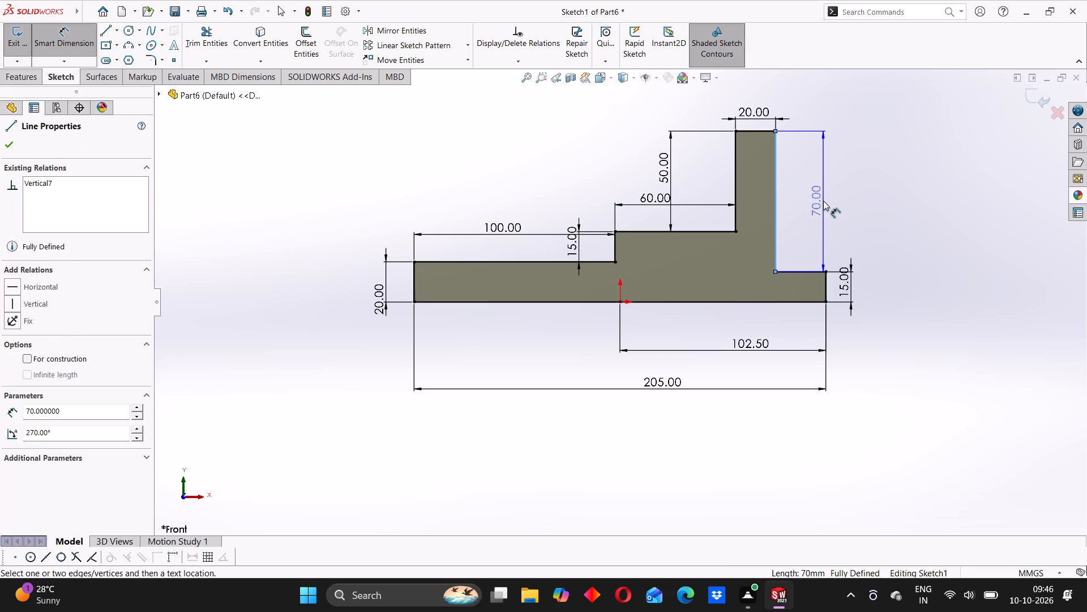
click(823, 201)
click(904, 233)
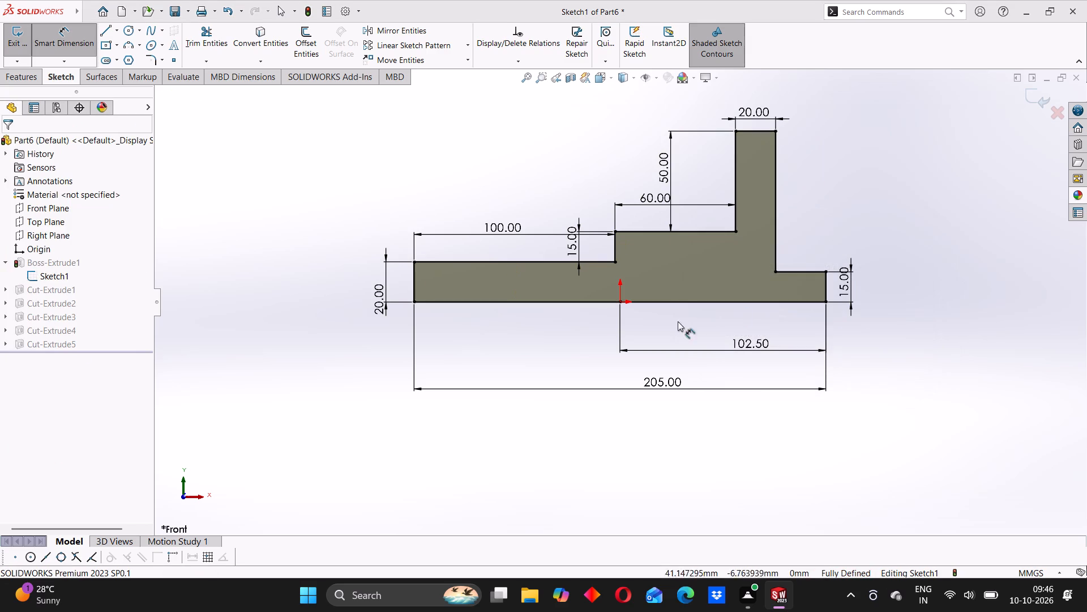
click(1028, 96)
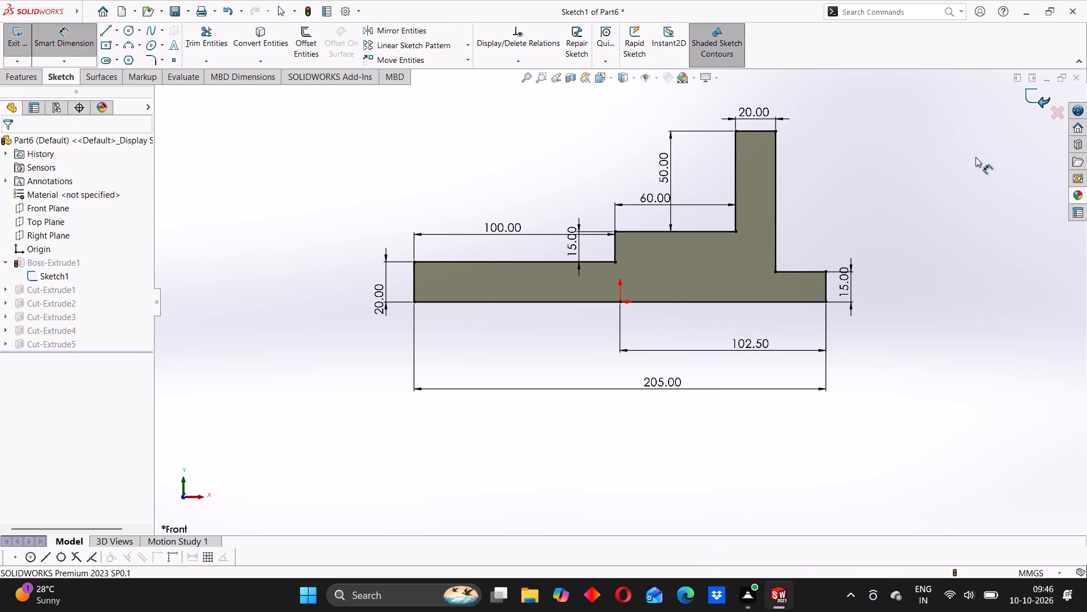
Examine the whole part from several sides, checking the holes, the slot, the ledge and the upright.
scroll(587, 311, up, 1)
middle_drag(587, 310, 534, 414)
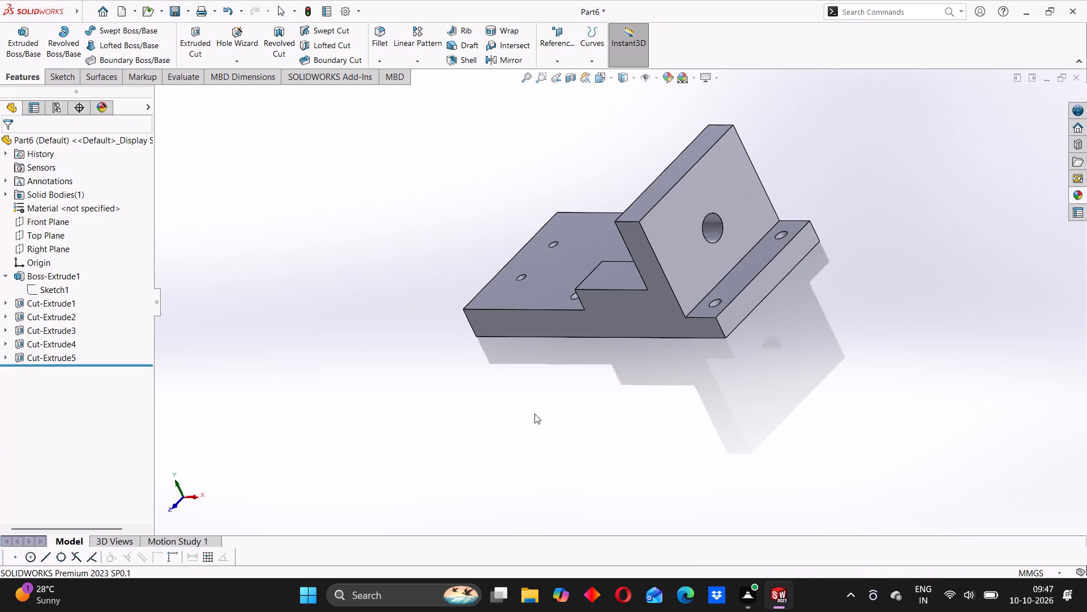
drag(285, 340, 254, 329)
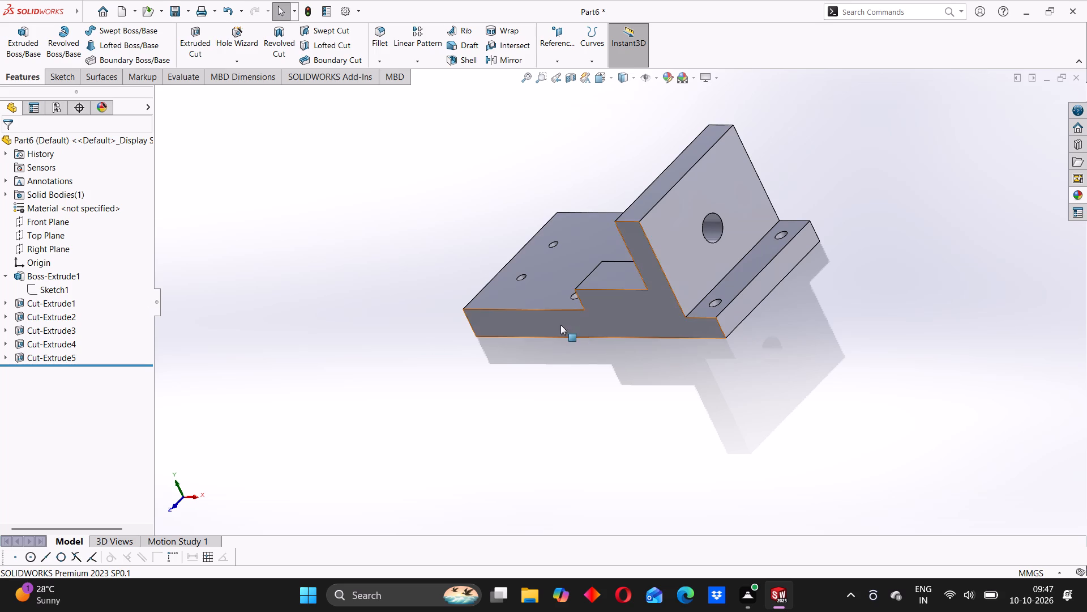
middle_drag(560, 325, 641, 326)
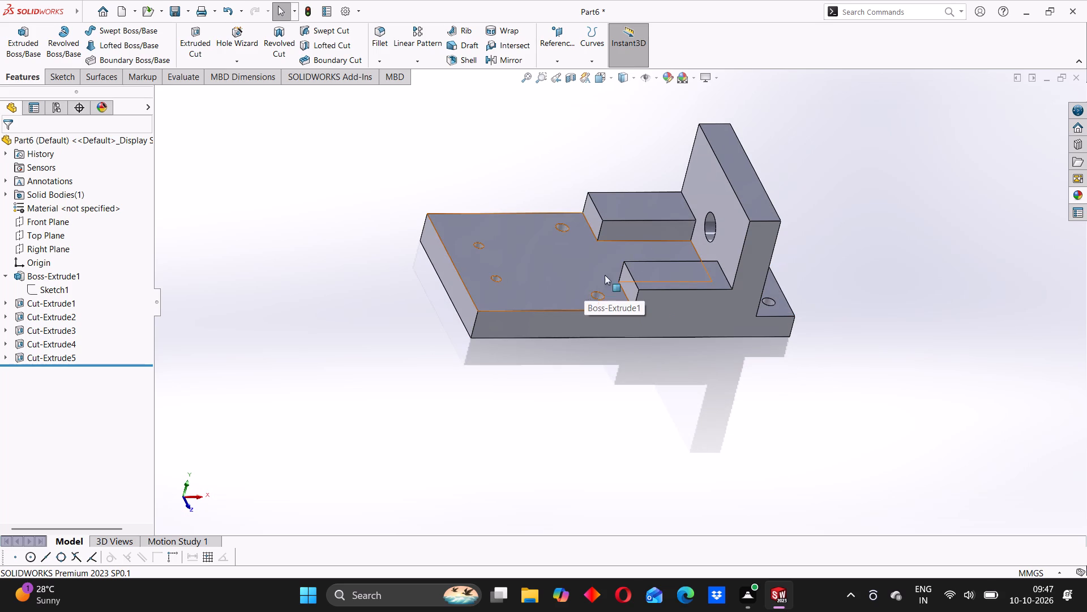
middle_drag(645, 256, 589, 324)
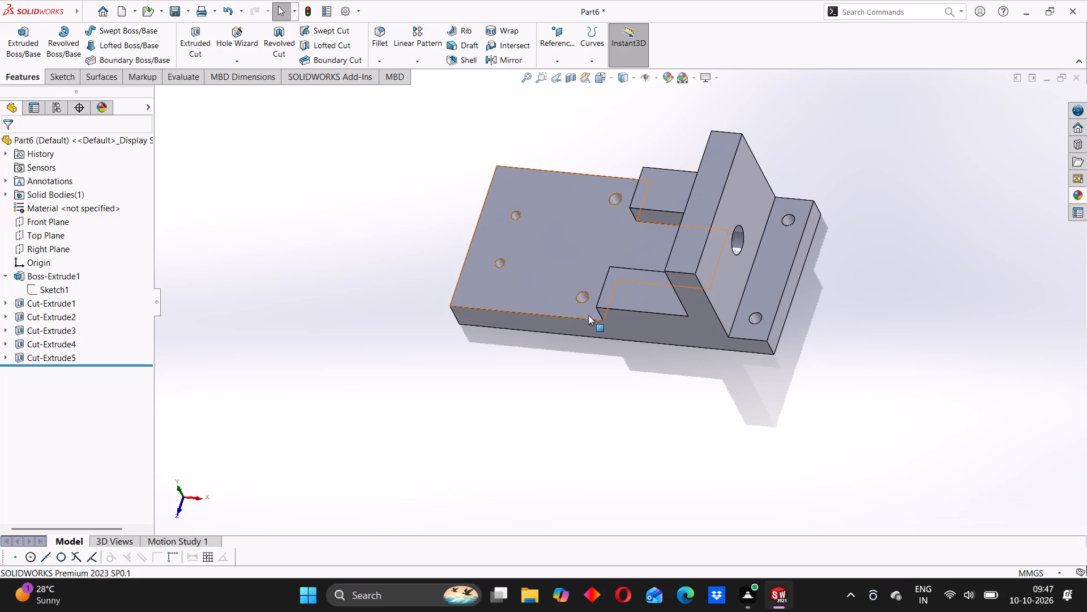
middle_drag(593, 255, 600, 299)
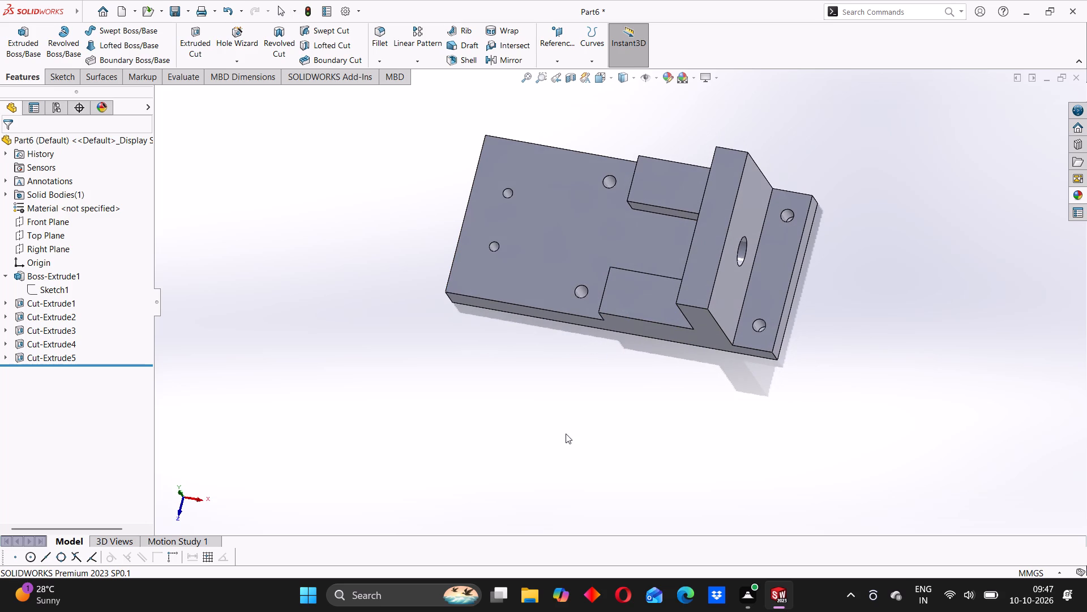
middle_drag(766, 235, 688, 280)
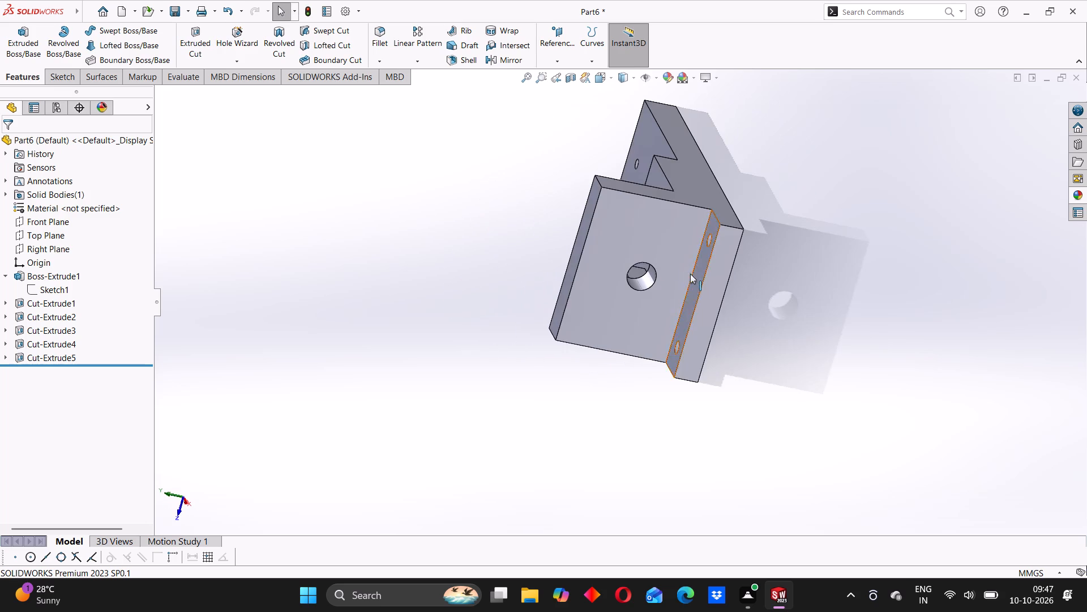
scroll(623, 258, down, 1)
scroll(549, 270, down, 1)
middle_drag(554, 267, 647, 241)
scroll(472, 278, up, 2)
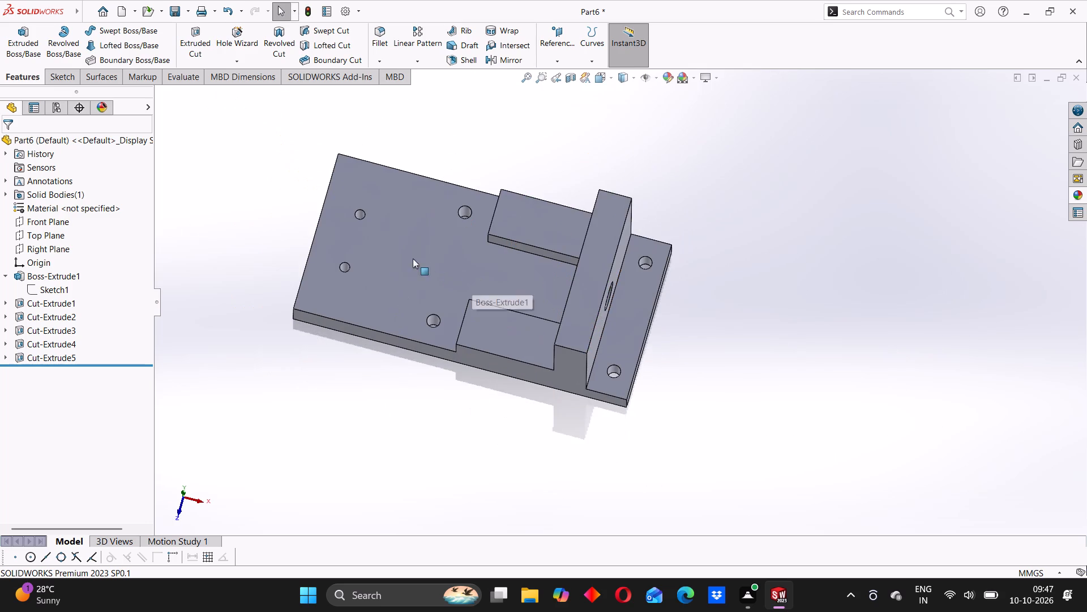
middle_drag(404, 253, 525, 332)
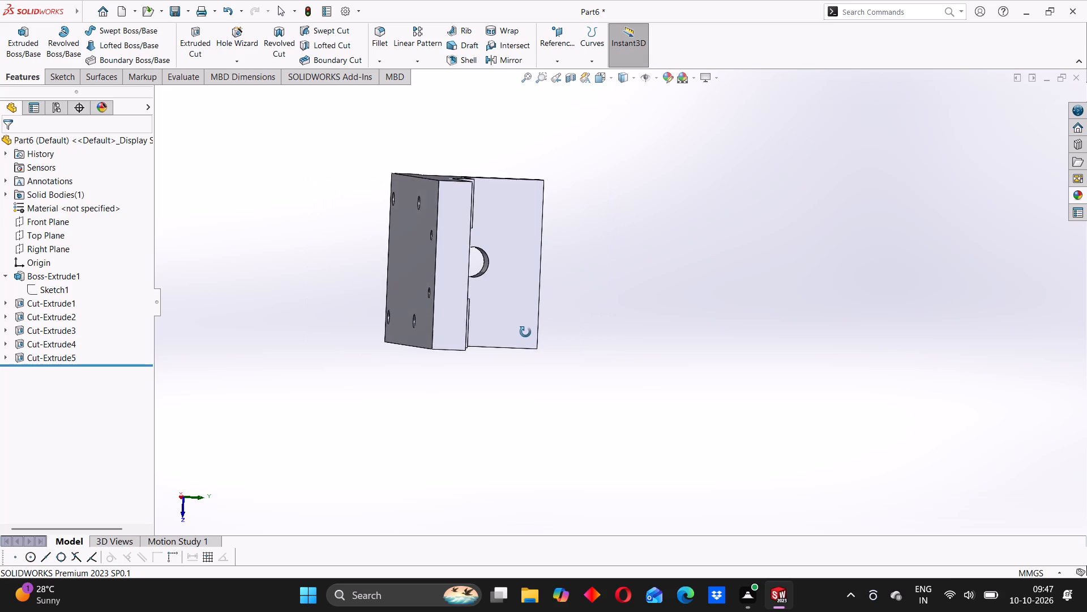
middle_drag(525, 332, 483, 339)
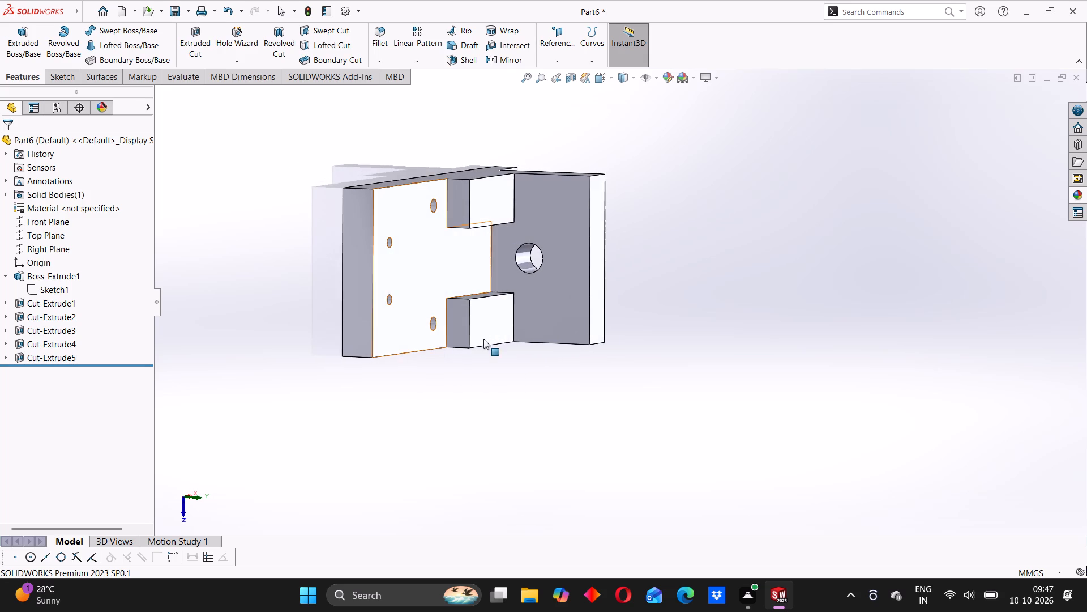
middle_drag(520, 305, 502, 313)
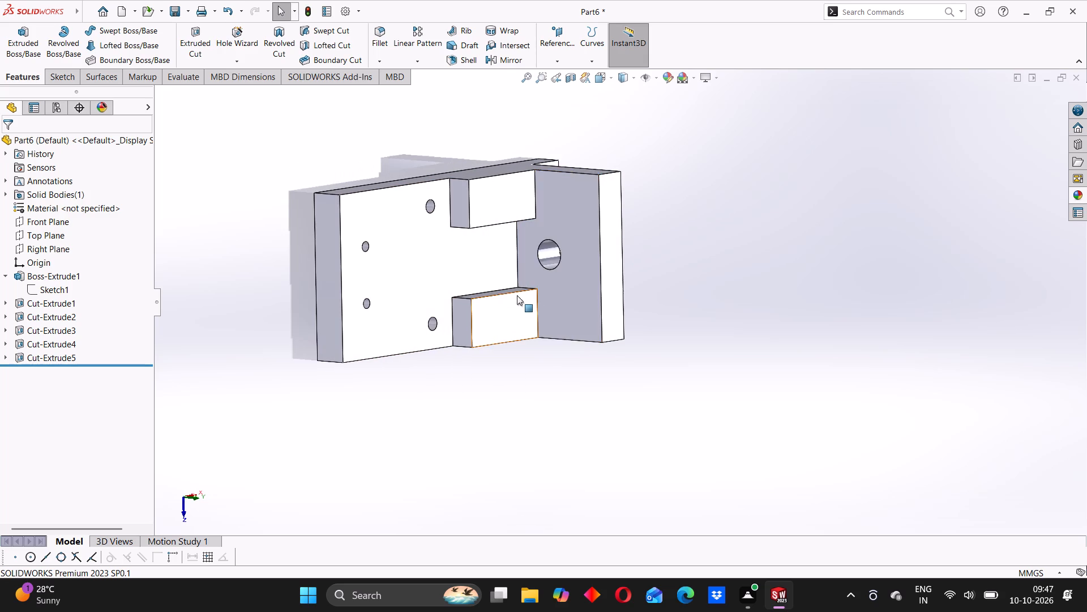
scroll(517, 295, up, 2)
middle_drag(593, 264, 498, 304)
scroll(554, 286, down, 3)
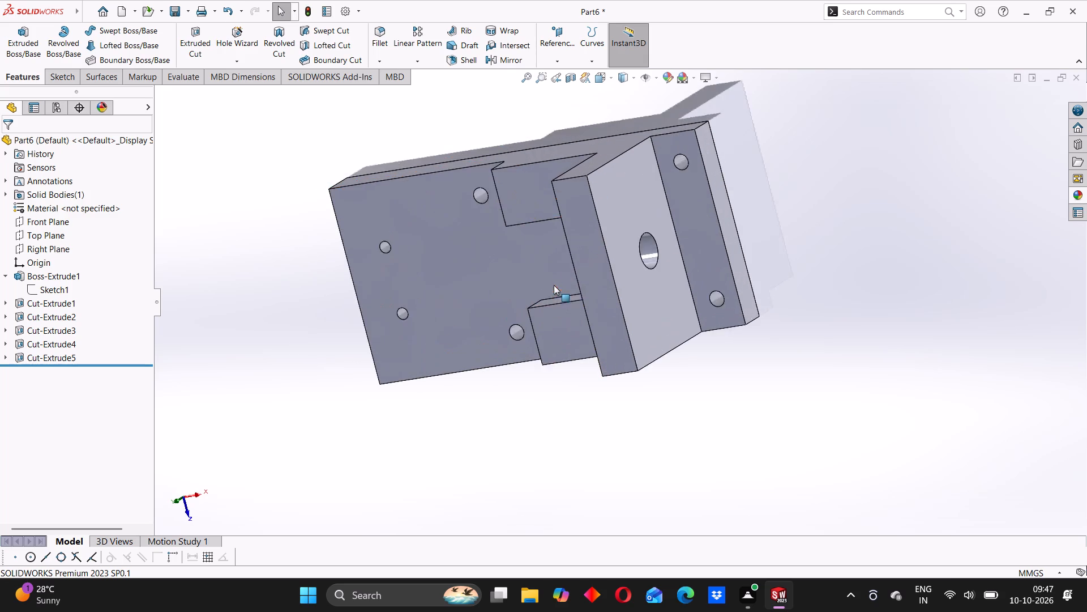
scroll(518, 351, down, 1)
middle_drag(515, 359, 555, 279)
scroll(654, 223, up, 3)
Apply a bright green colour to the entire solid body of the part.
right_click(513, 270)
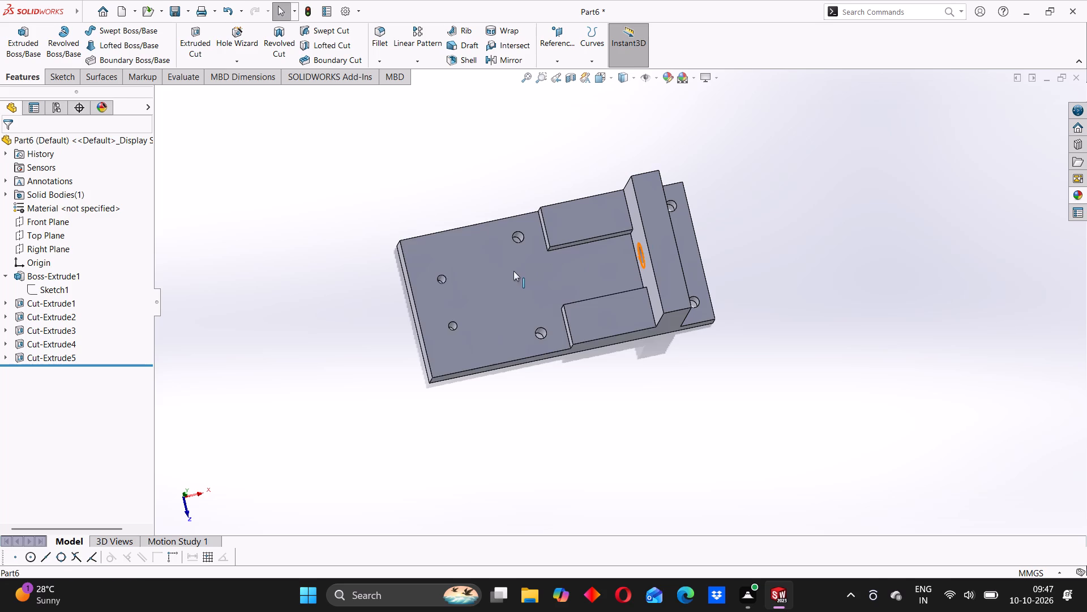
click(623, 239)
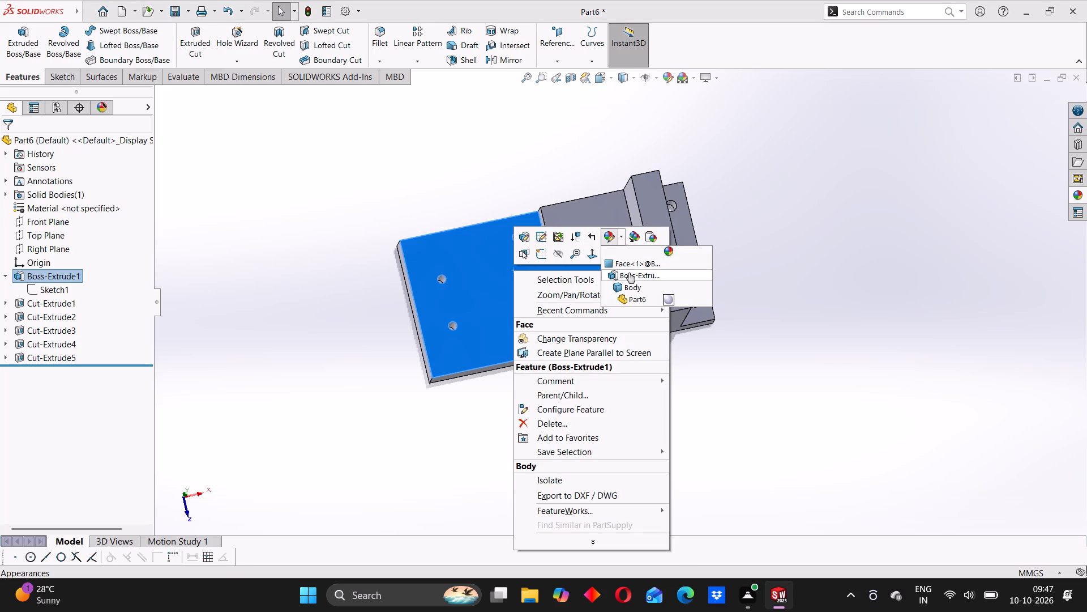
click(634, 286)
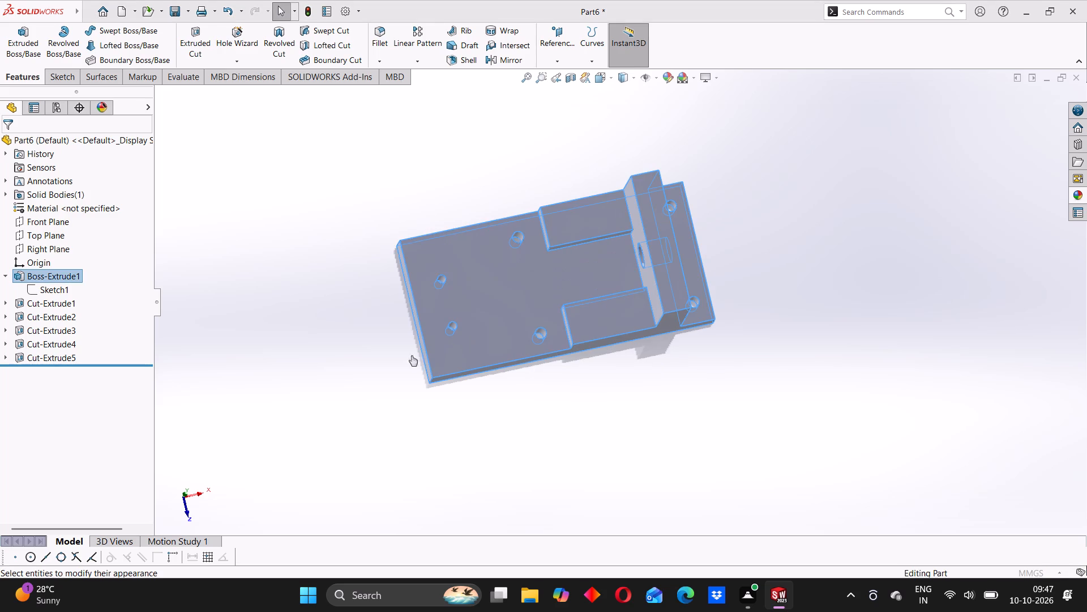
click(69, 429)
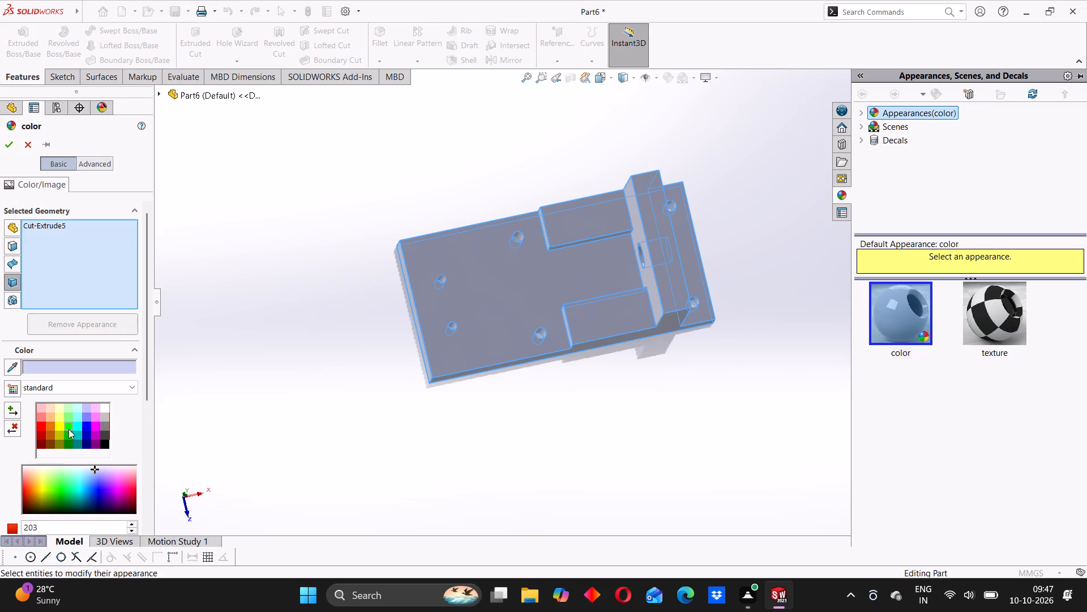
click(8, 150)
middle_drag(531, 403, 473, 223)
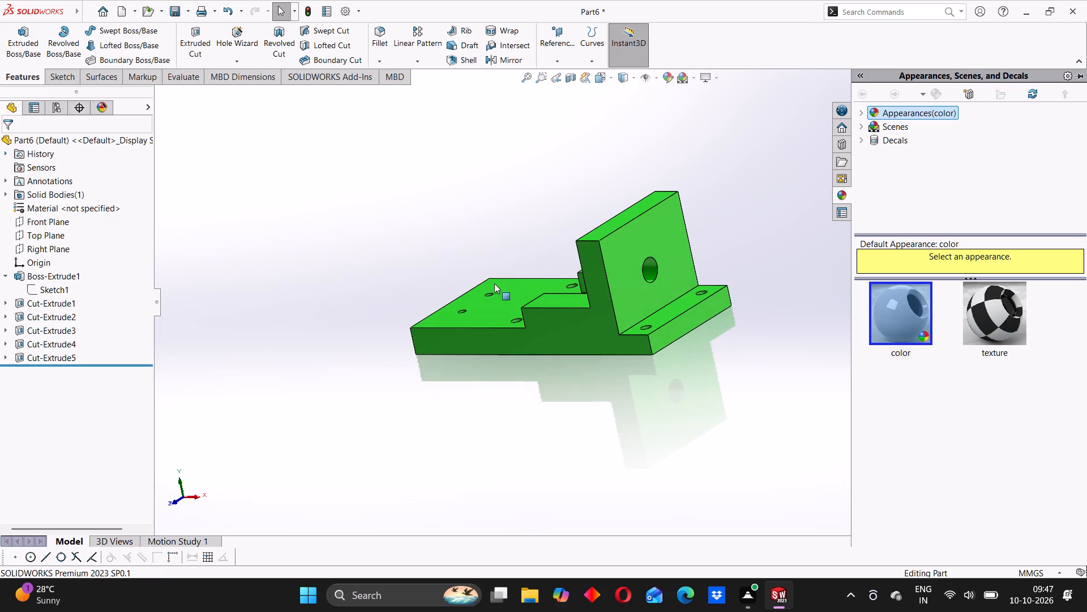
middle_drag(515, 309, 614, 321)
click(511, 228)
middle_drag(711, 291, 664, 304)
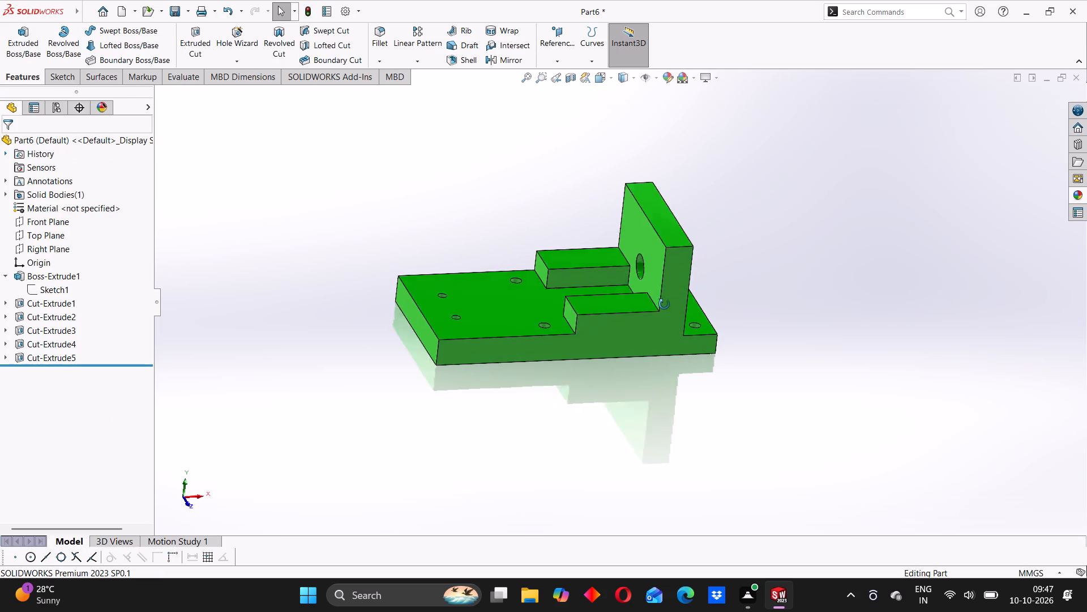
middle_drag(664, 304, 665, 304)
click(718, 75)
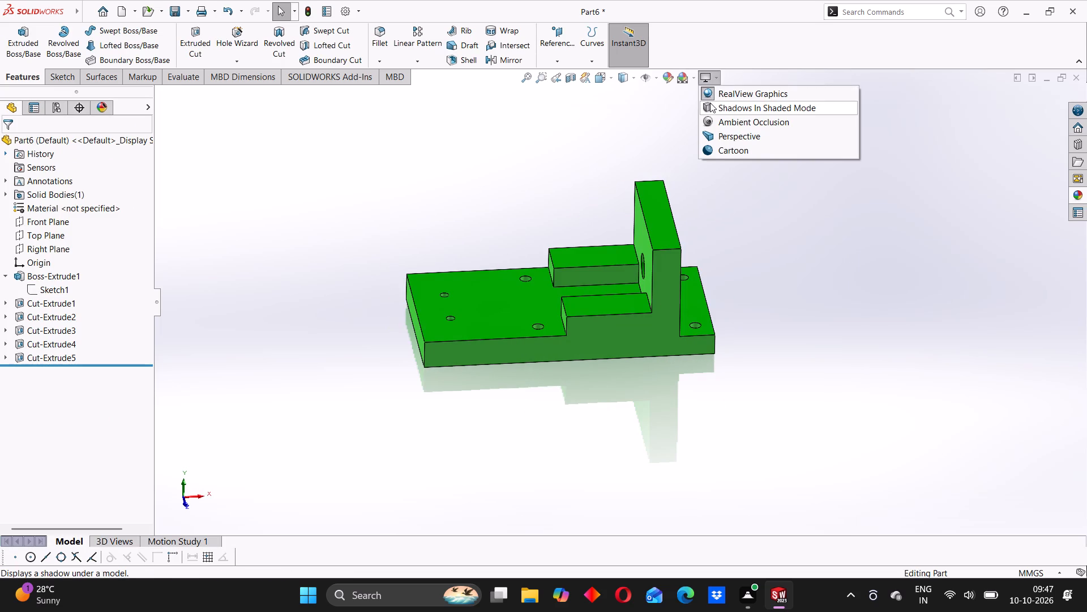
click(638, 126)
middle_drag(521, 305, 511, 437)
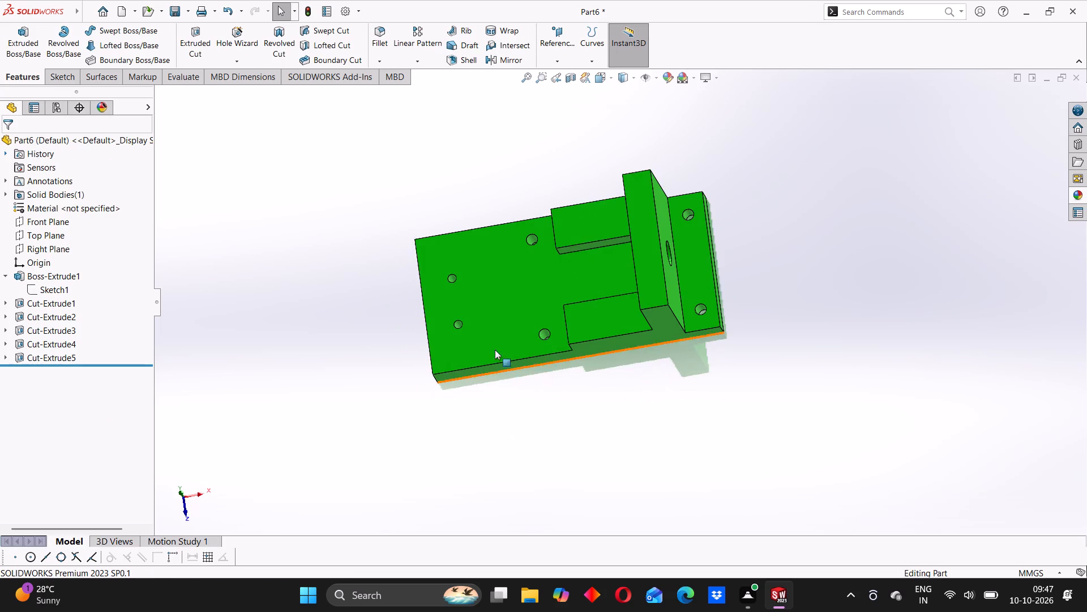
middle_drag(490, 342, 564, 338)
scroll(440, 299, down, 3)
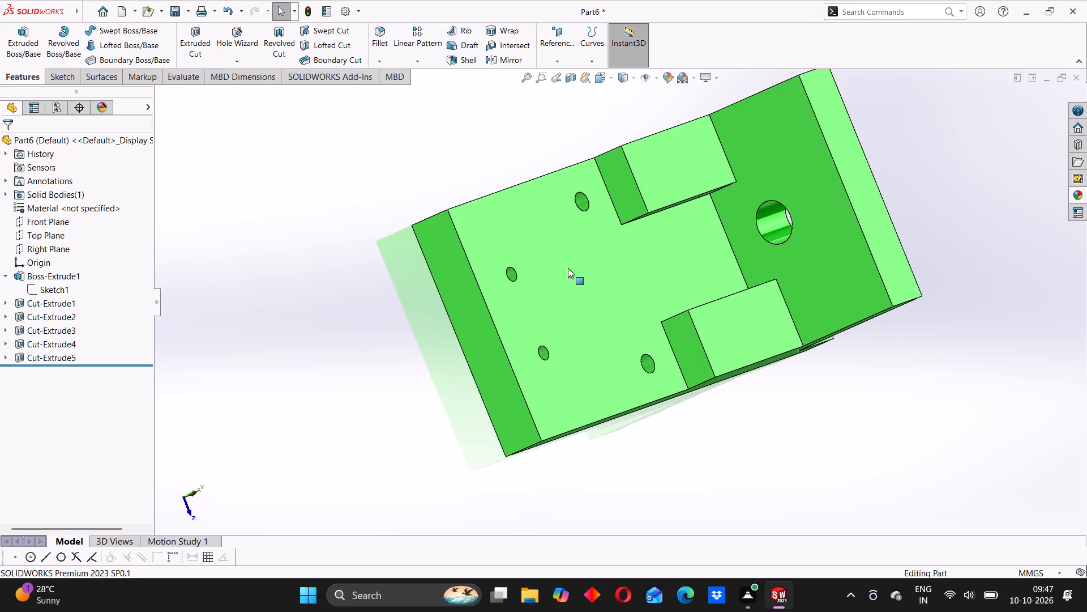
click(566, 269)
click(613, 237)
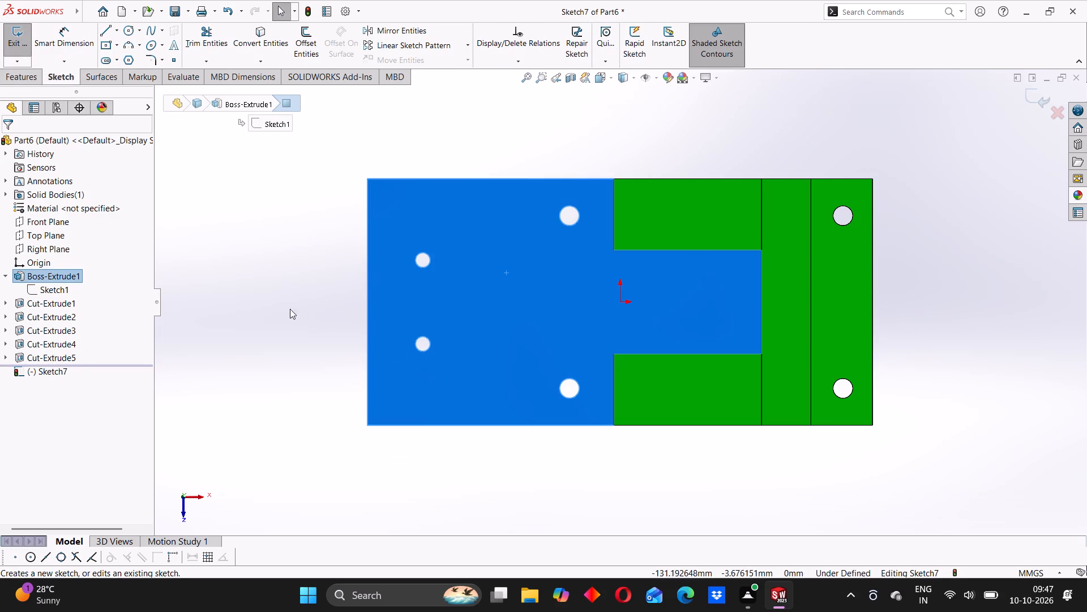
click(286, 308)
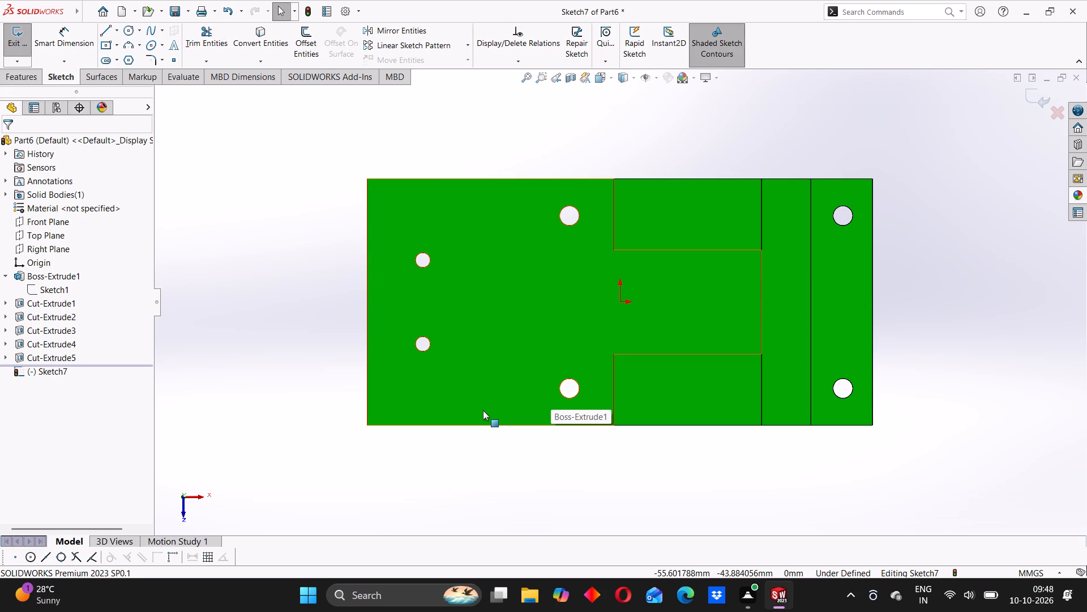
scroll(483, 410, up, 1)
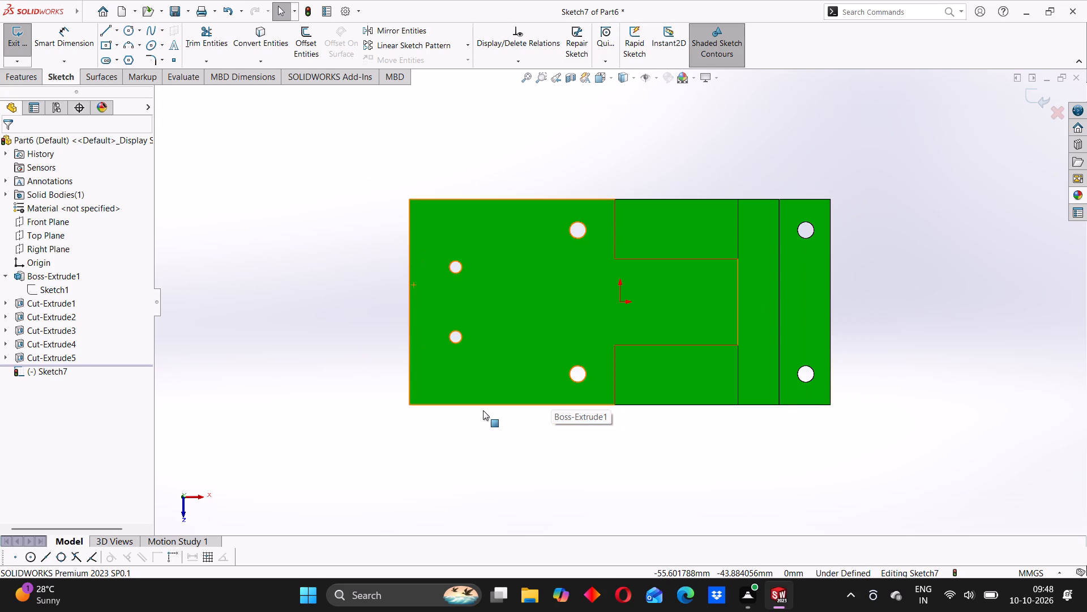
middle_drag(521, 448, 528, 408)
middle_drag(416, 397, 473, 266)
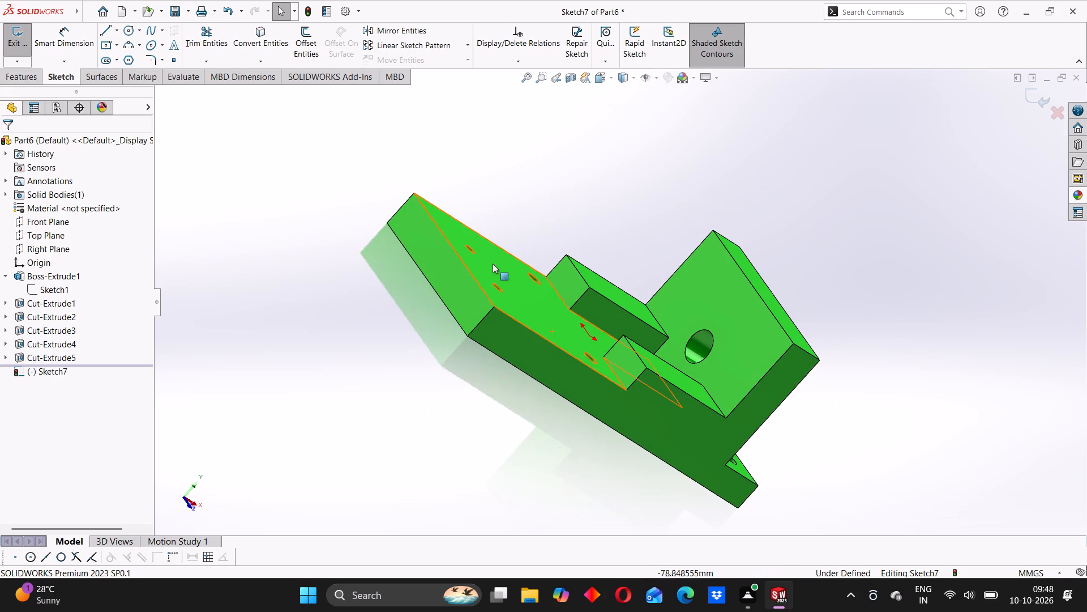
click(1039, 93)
Save the green part as PART1 in SOLIDWORKS Part format in the ASSEMBLY 14 folder.
middle_drag(854, 362, 852, 362)
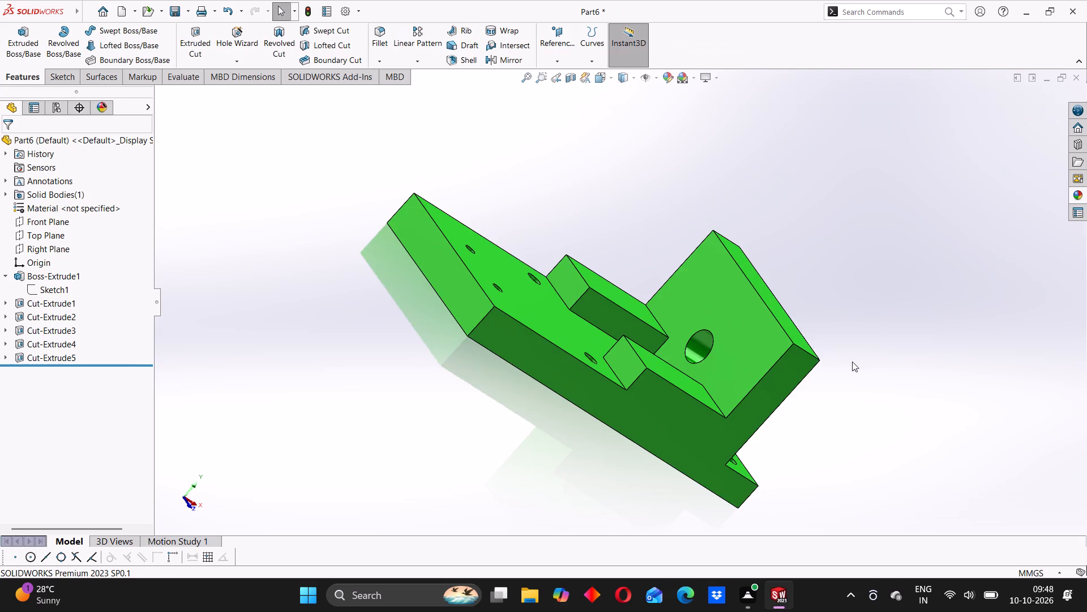
middle_drag(852, 362, 742, 330)
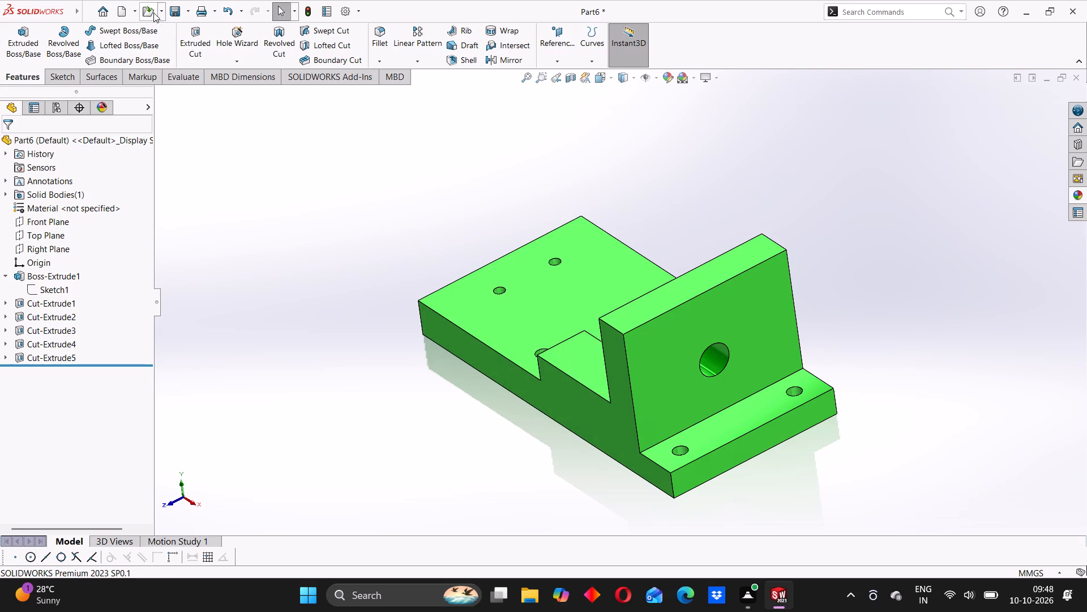
click(188, 14)
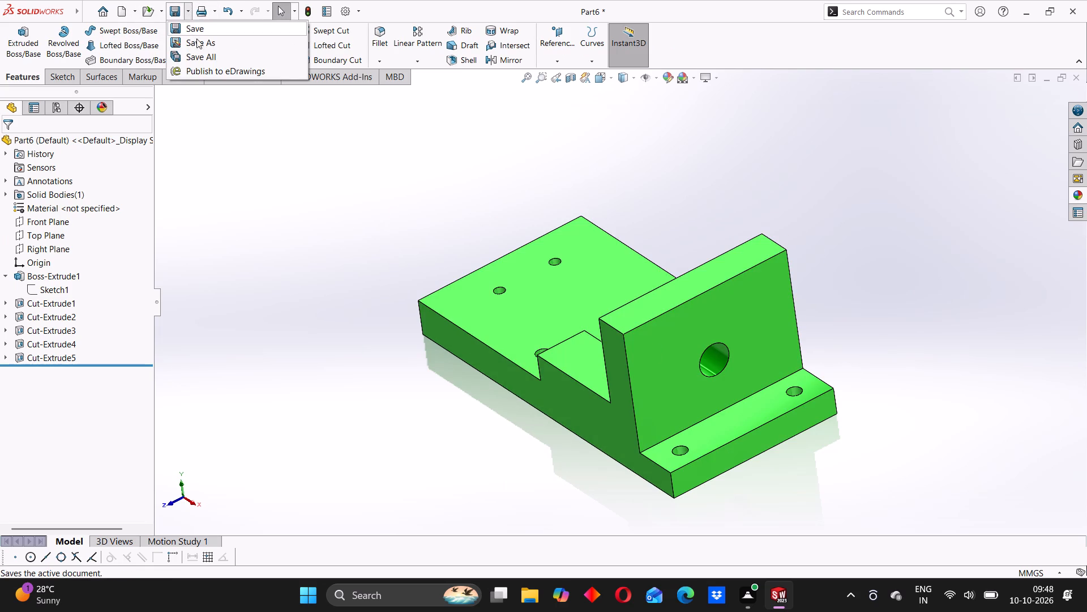
click(203, 42)
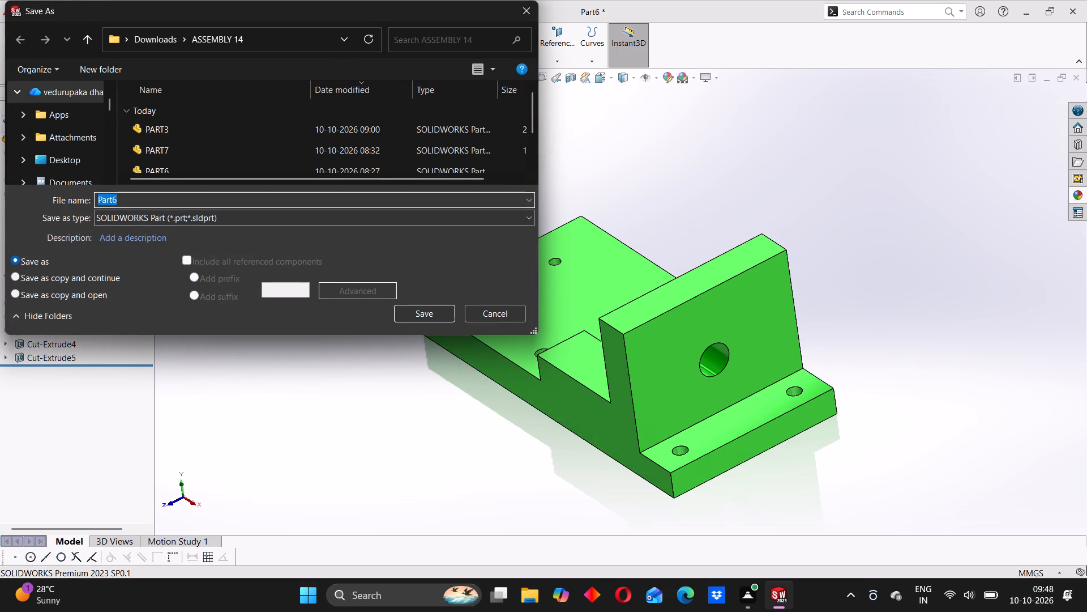
text(PART1)
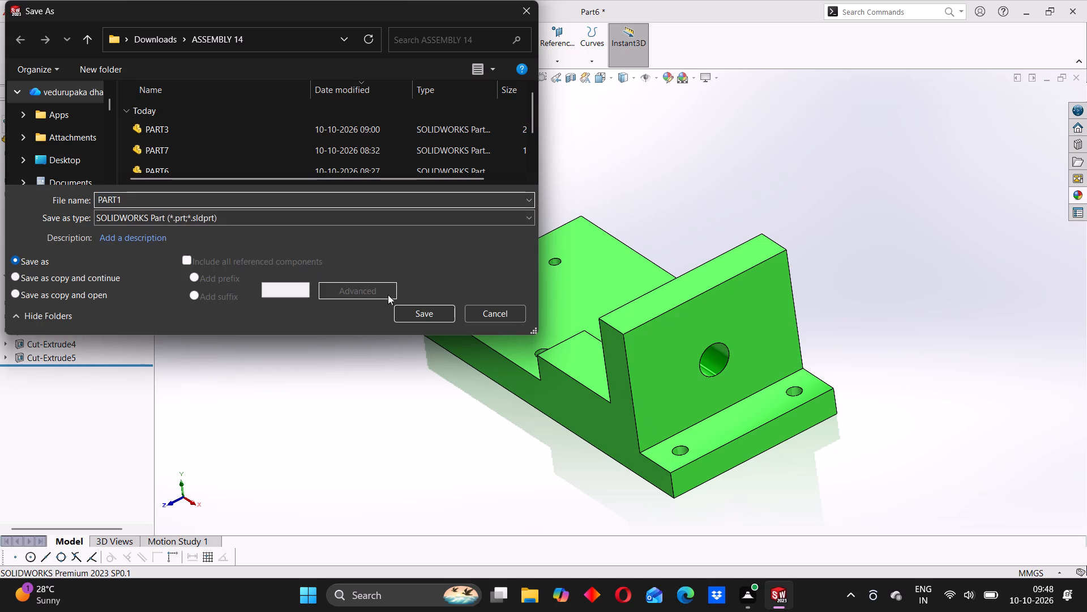
click(435, 314)
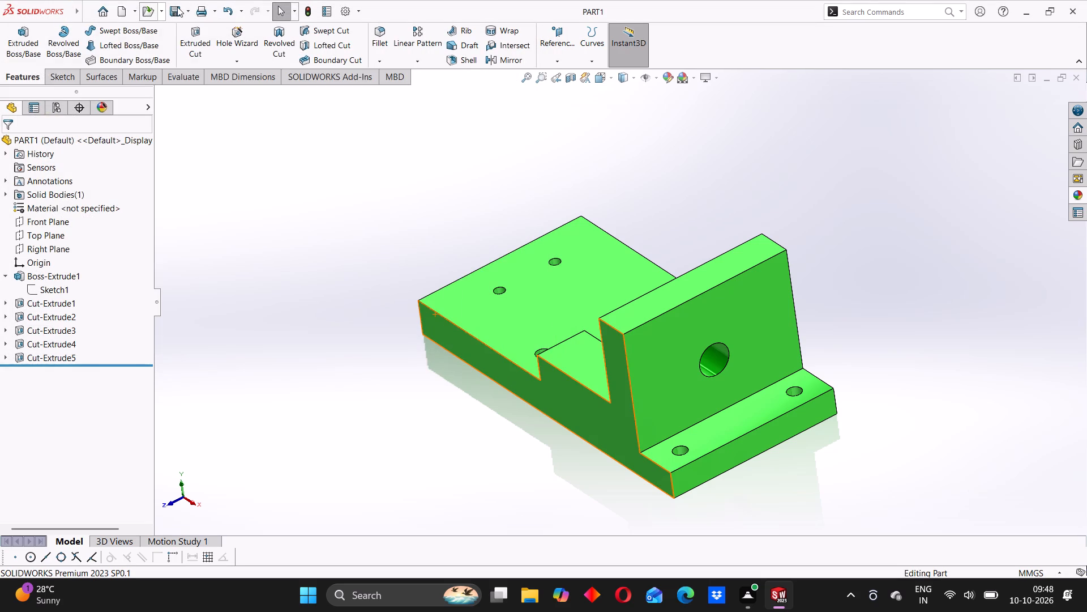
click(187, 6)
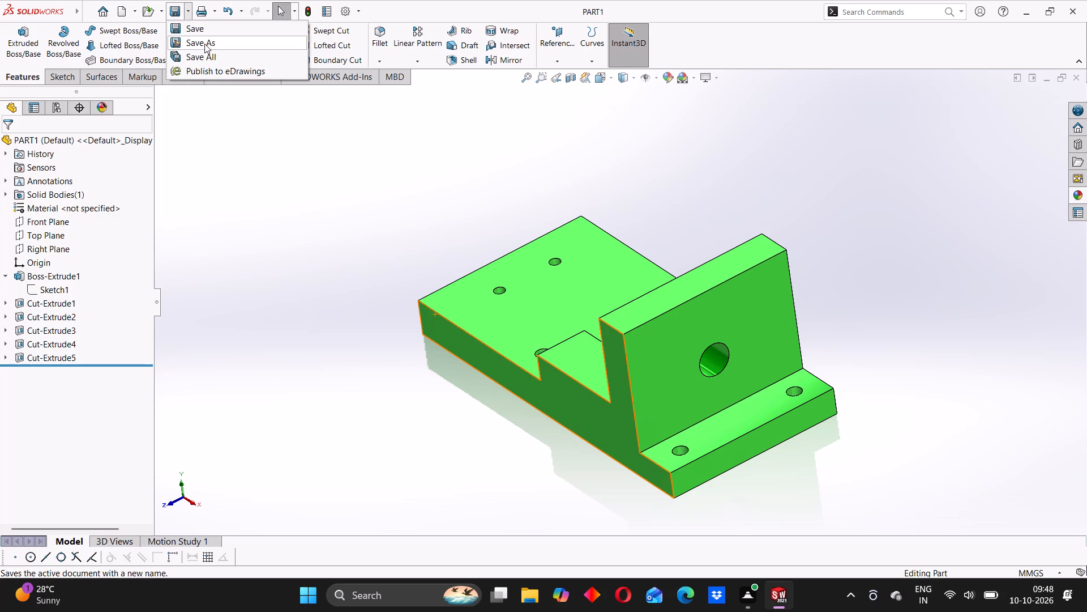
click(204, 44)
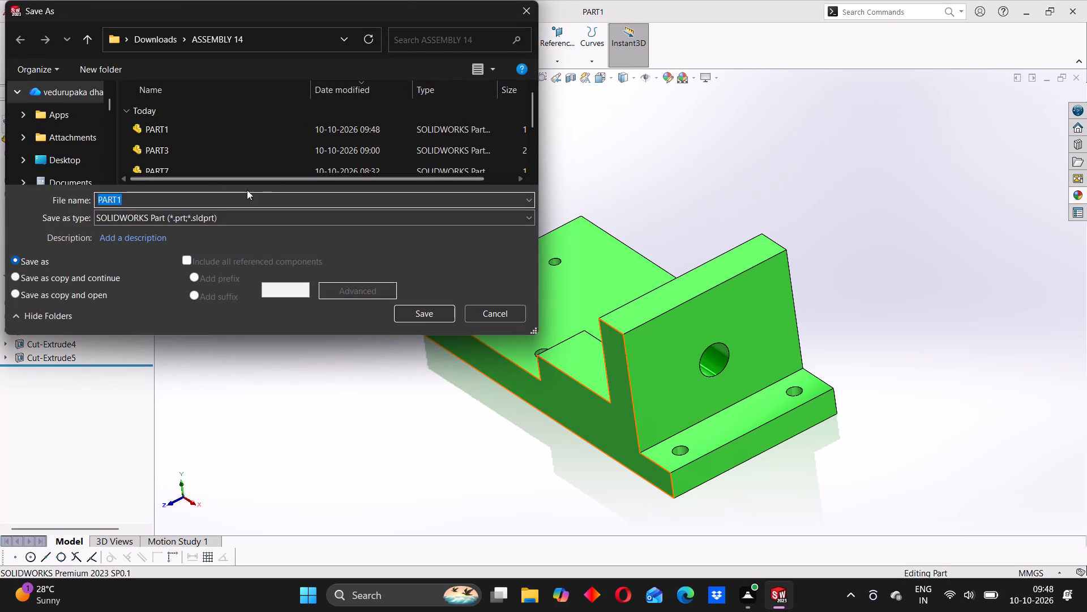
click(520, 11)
Save a PDF copy of the part as PART1 in the ASSEMBLY 14 folder, showing the slot and ledges at an angle.
middle_drag(588, 307, 603, 288)
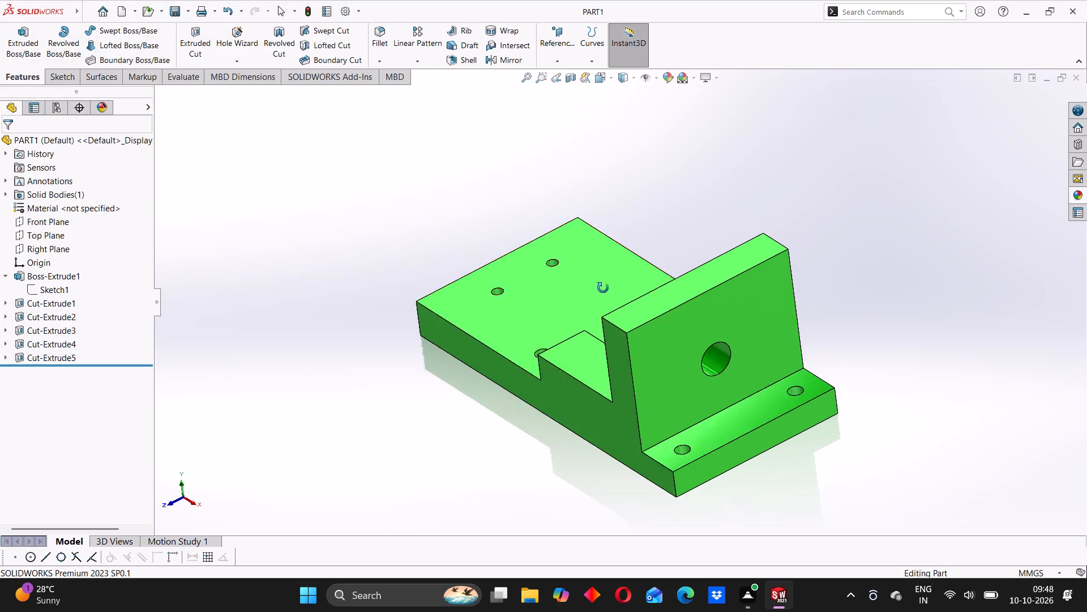
middle_drag(603, 288, 609, 248)
middle_drag(550, 280, 632, 333)
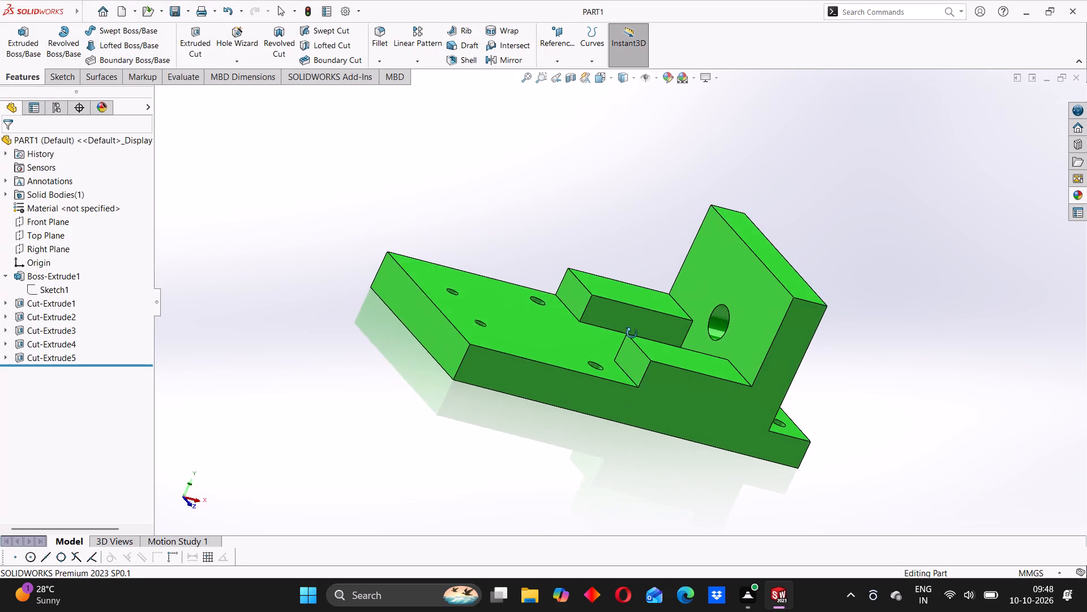
middle_drag(632, 333, 620, 352)
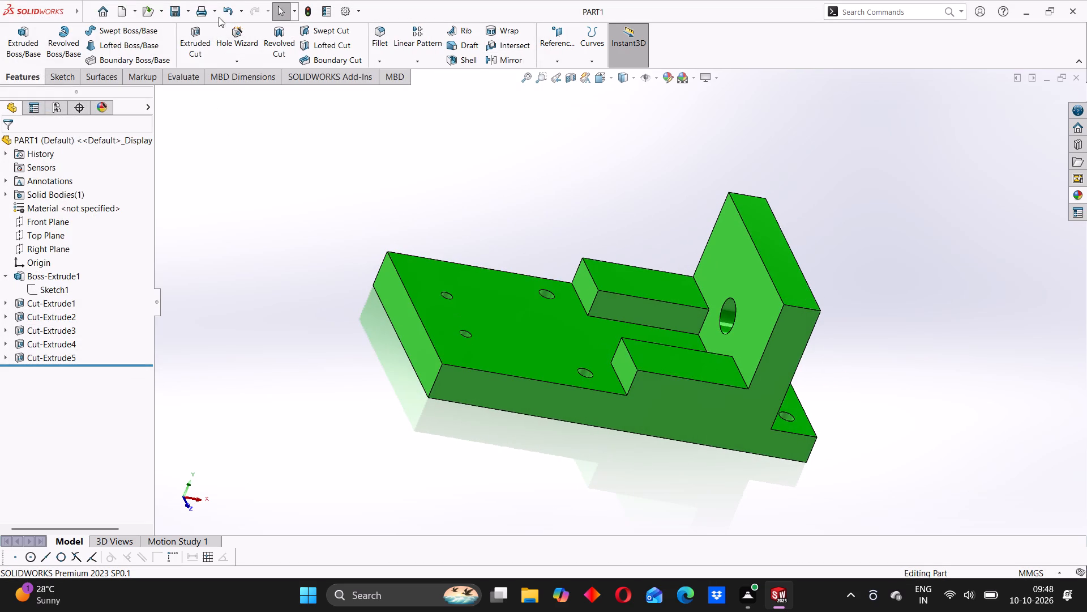
click(188, 7)
click(200, 43)
click(246, 220)
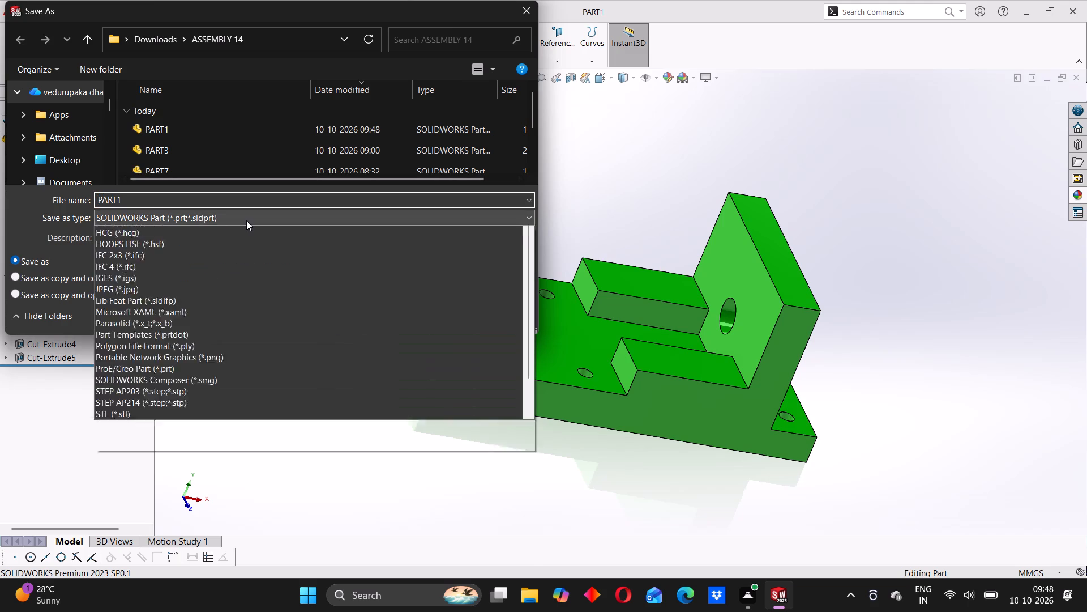
click(191, 311)
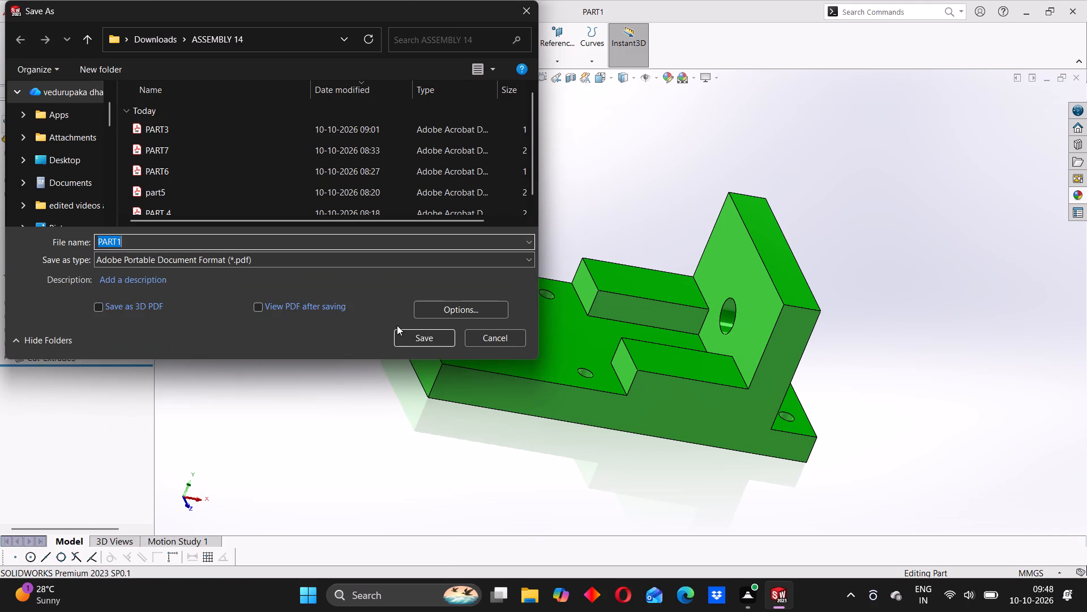
click(406, 334)
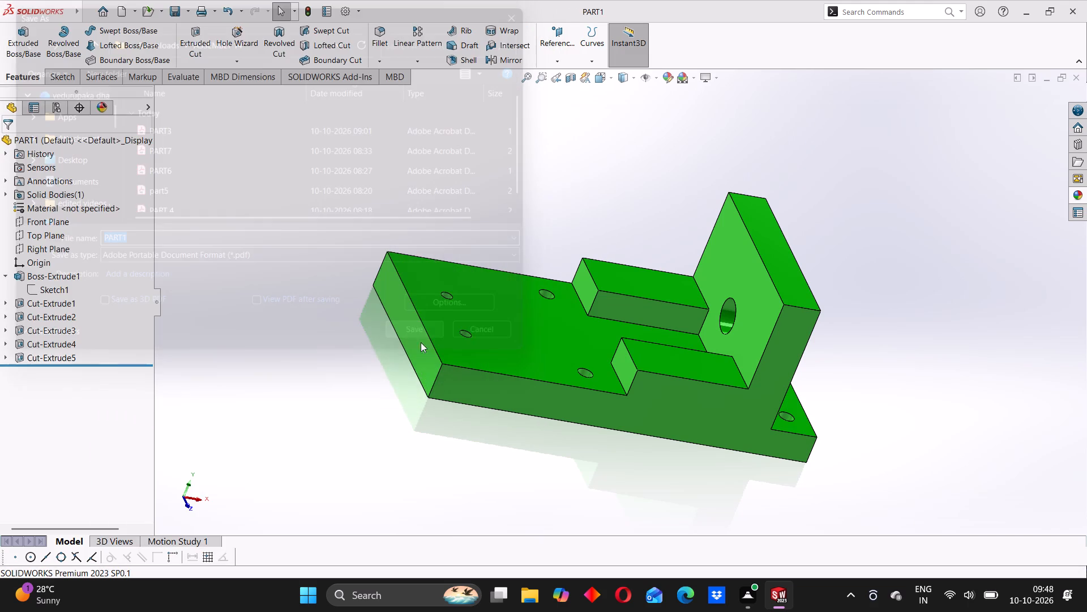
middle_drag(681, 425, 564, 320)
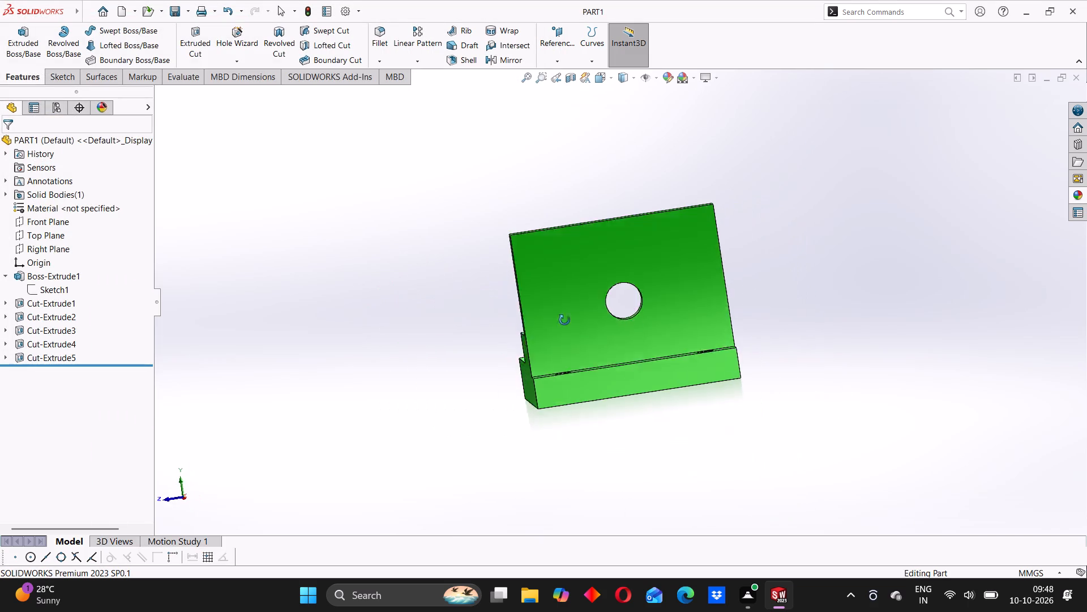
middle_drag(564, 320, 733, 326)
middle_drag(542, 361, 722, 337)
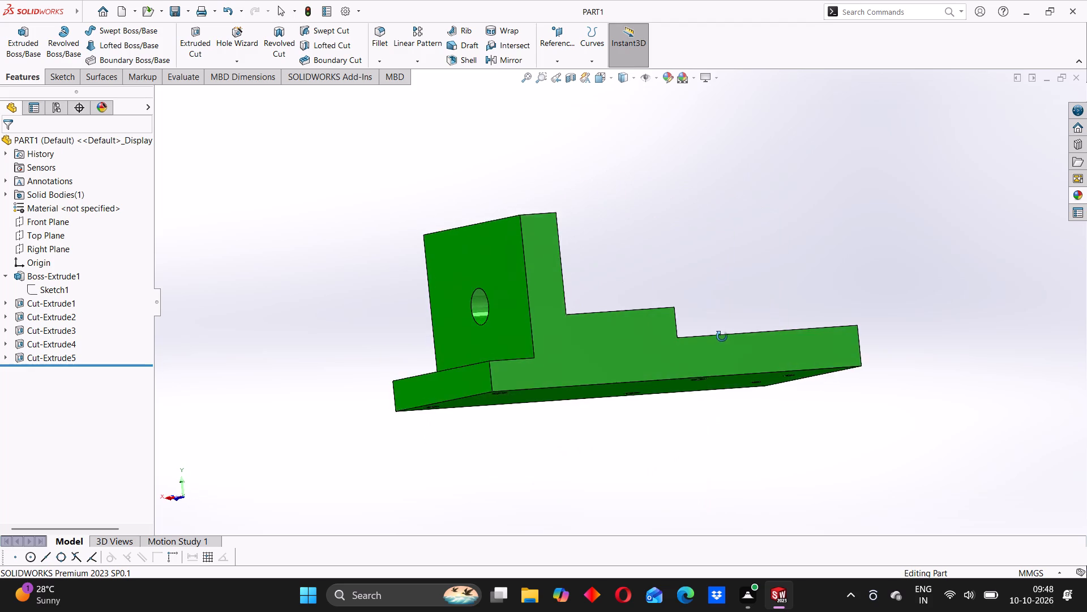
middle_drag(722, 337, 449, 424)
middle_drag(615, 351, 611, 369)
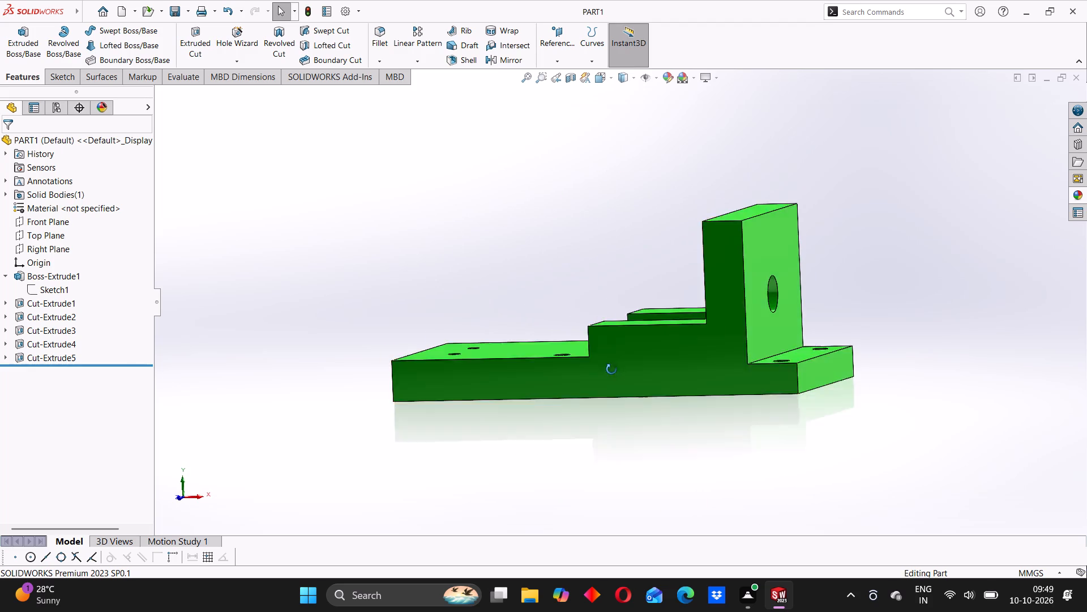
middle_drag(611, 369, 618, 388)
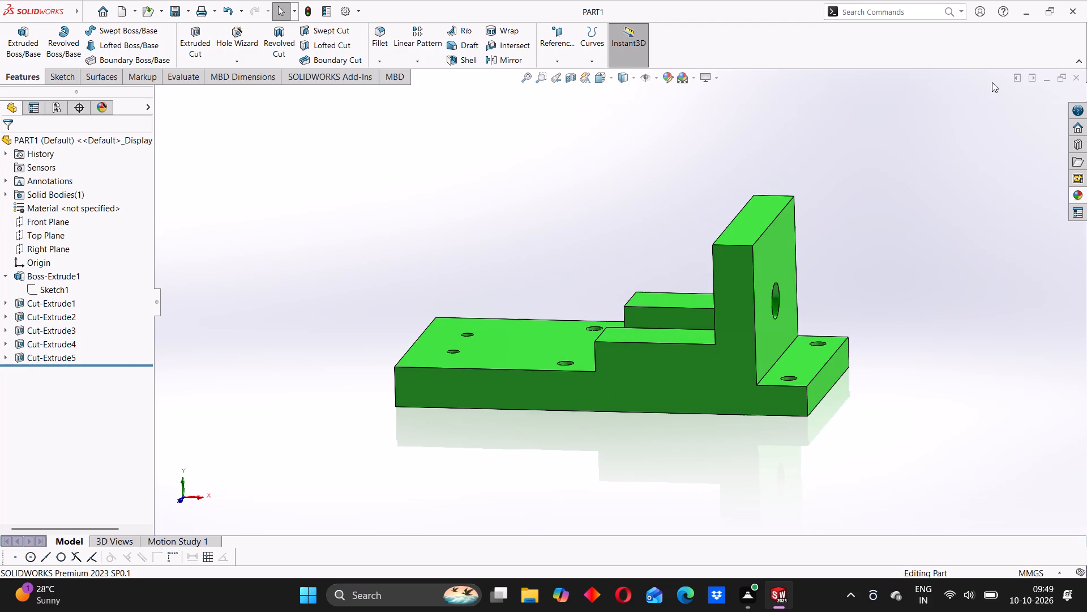
Create a new, empty part document.
click(98, 8)
click(304, 210)
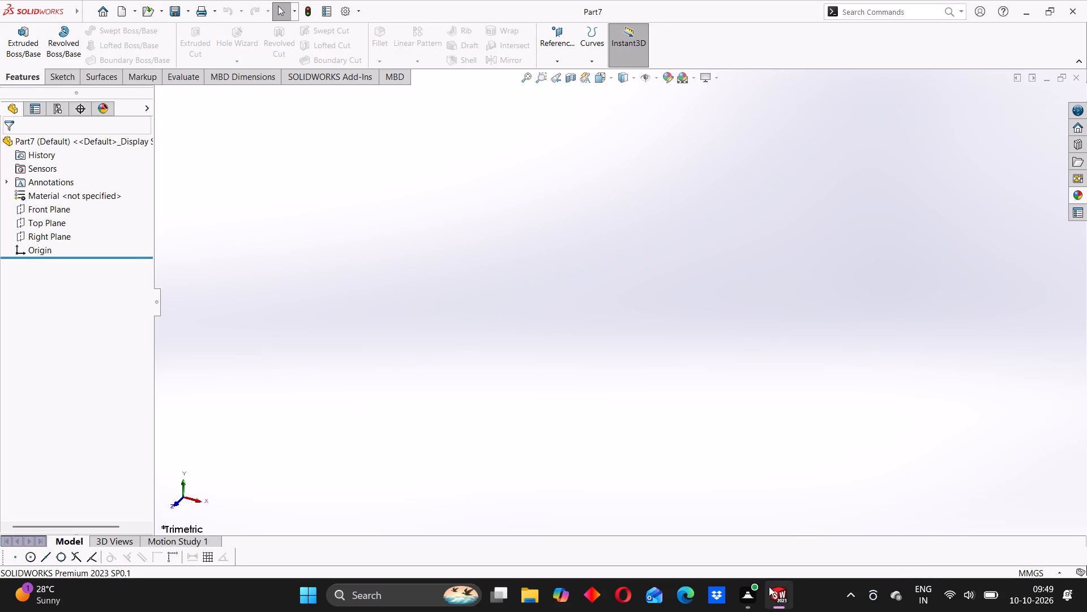
Bring the finished PART1 document back to the front and close it, leaving the new part open.
click(759, 525)
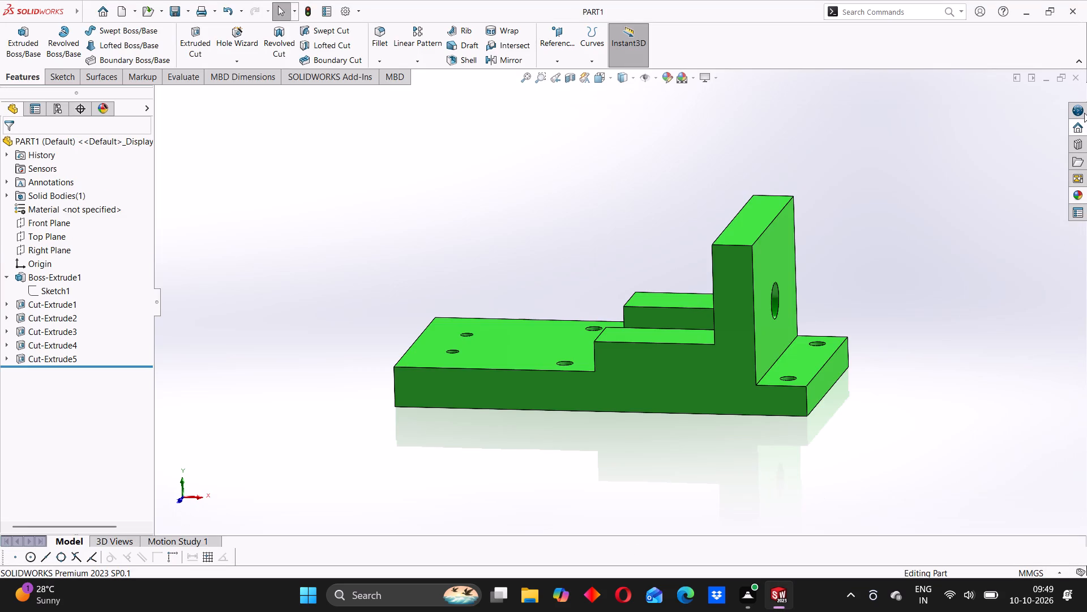
click(1078, 80)
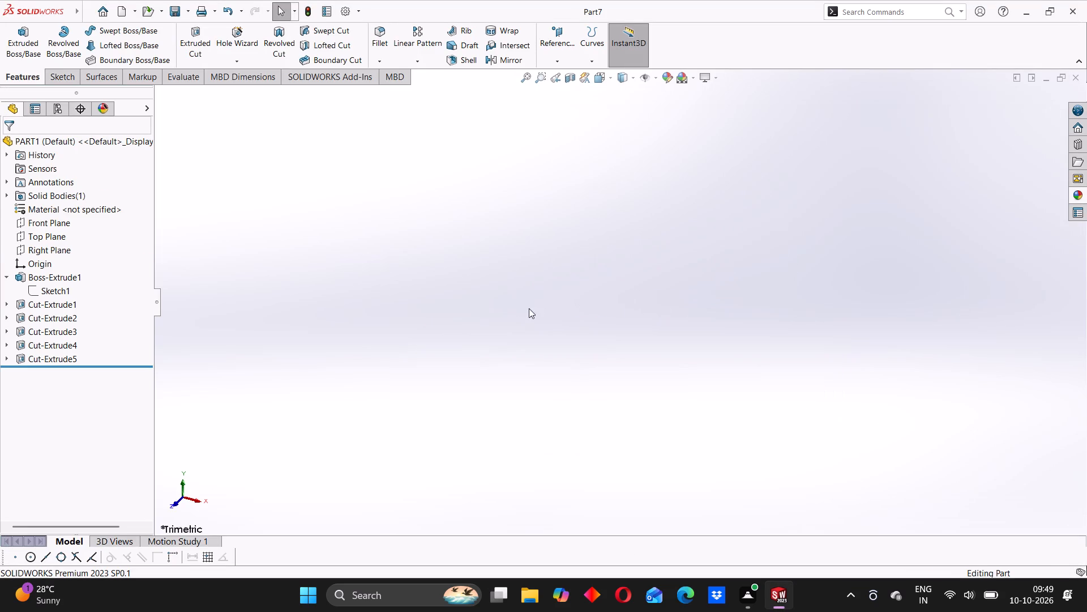
Sketch a circle of about 33.8 mm radius centred on the origin on the Front Plane.
click(54, 209)
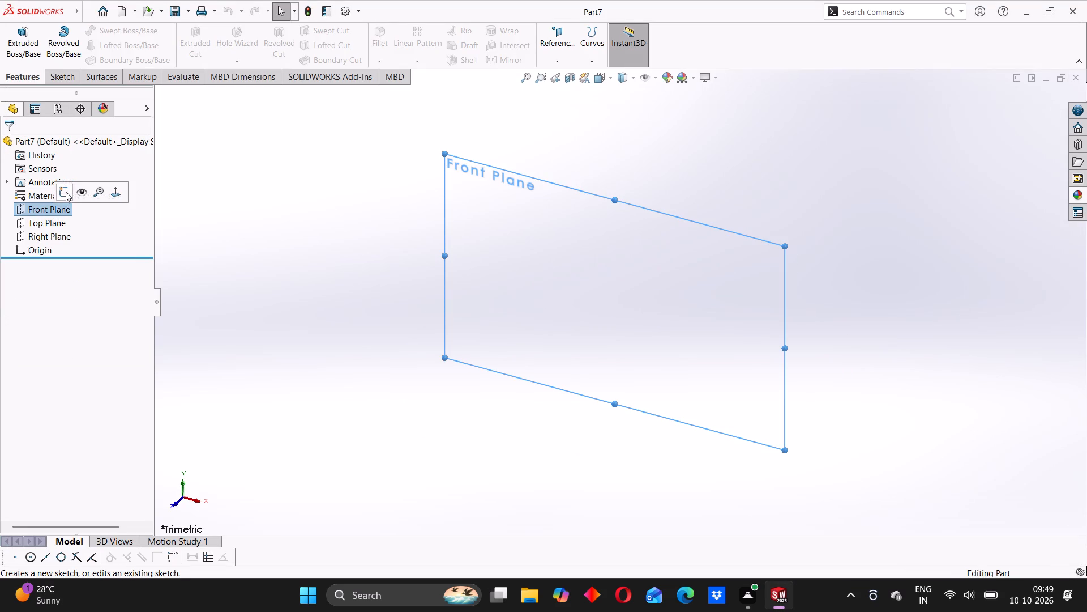
click(66, 193)
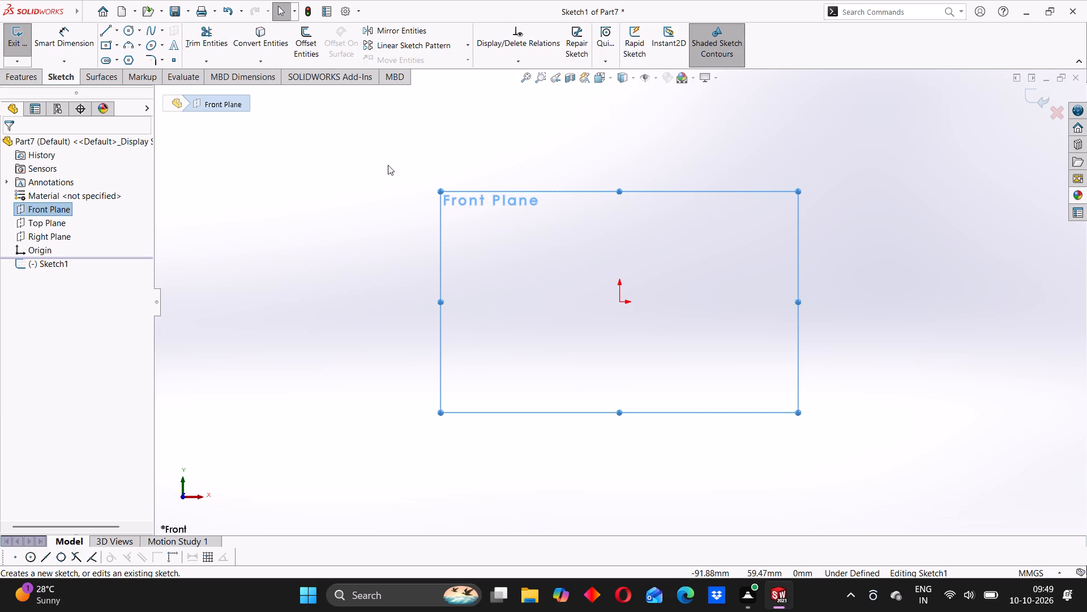
click(129, 31)
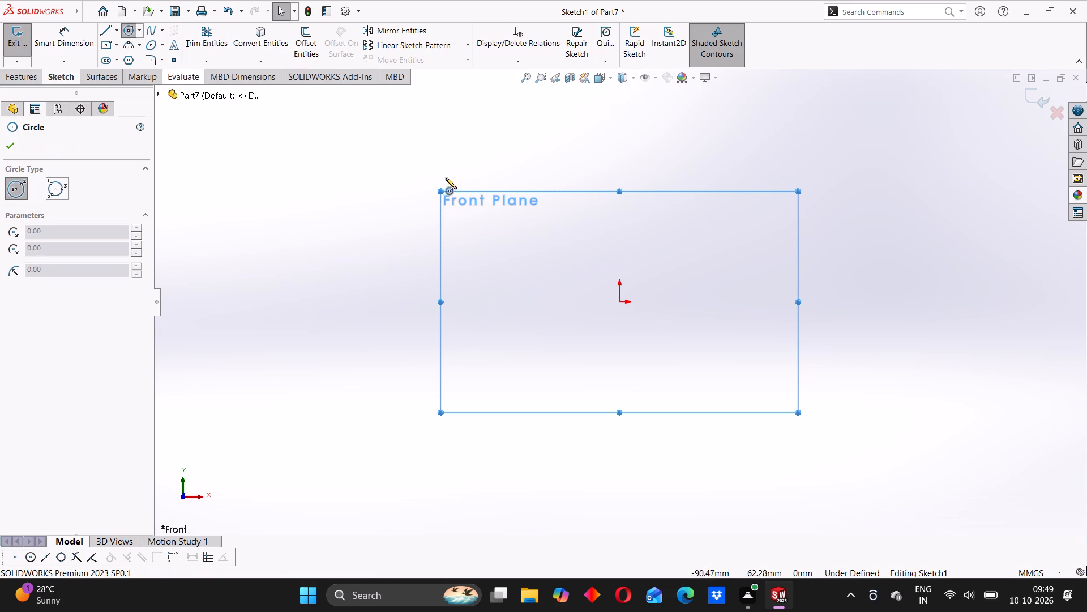
click(620, 302)
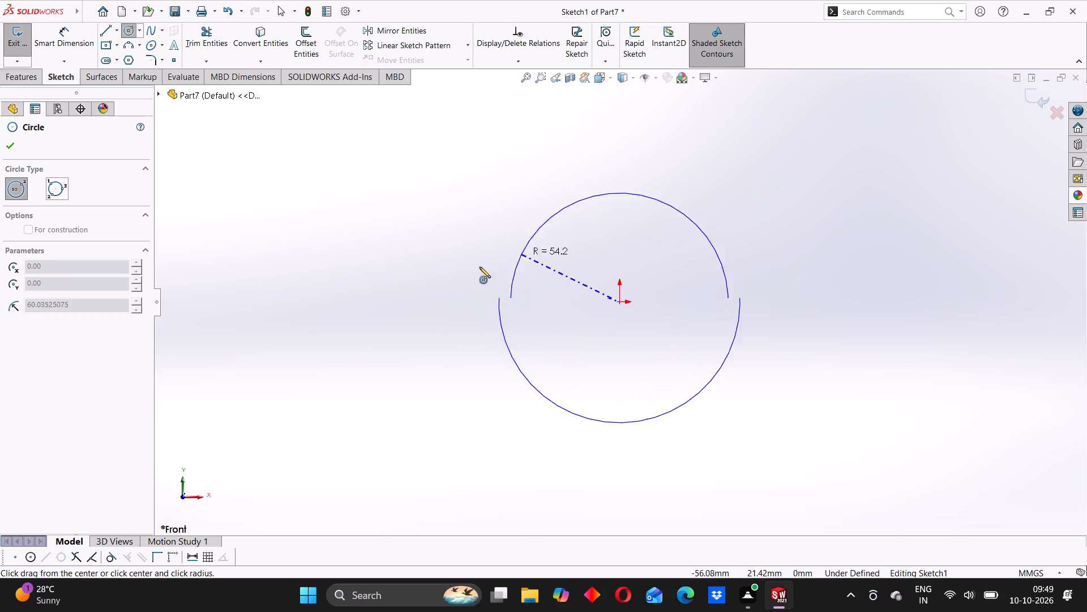
click(551, 303)
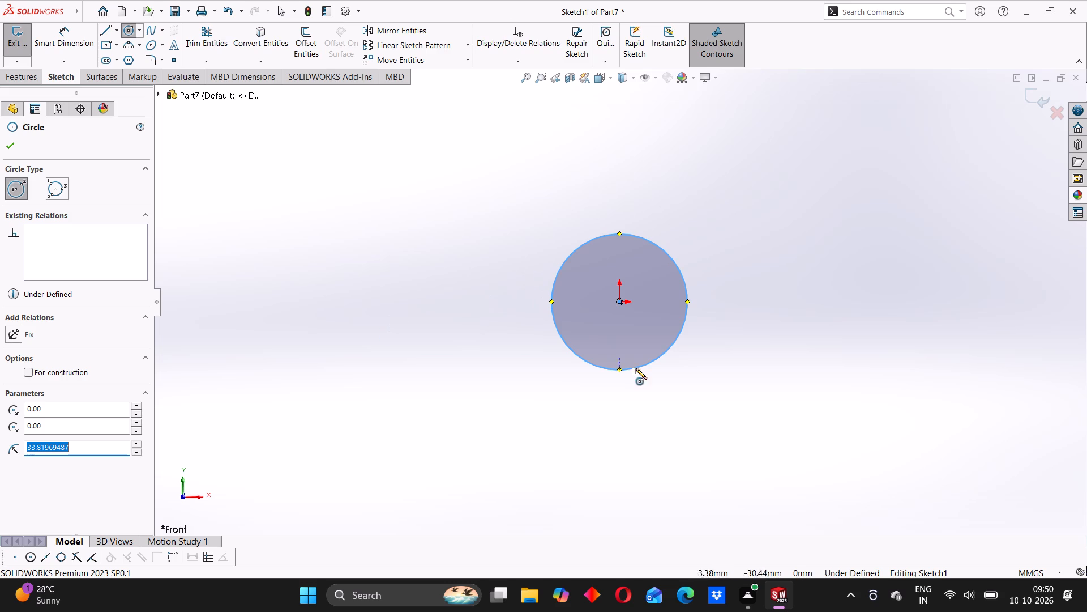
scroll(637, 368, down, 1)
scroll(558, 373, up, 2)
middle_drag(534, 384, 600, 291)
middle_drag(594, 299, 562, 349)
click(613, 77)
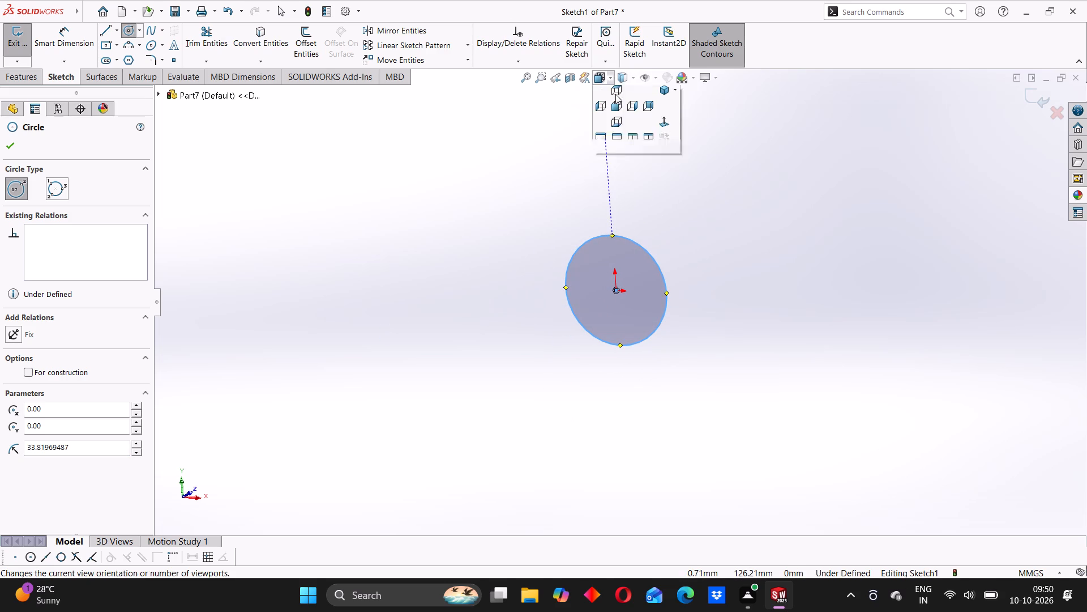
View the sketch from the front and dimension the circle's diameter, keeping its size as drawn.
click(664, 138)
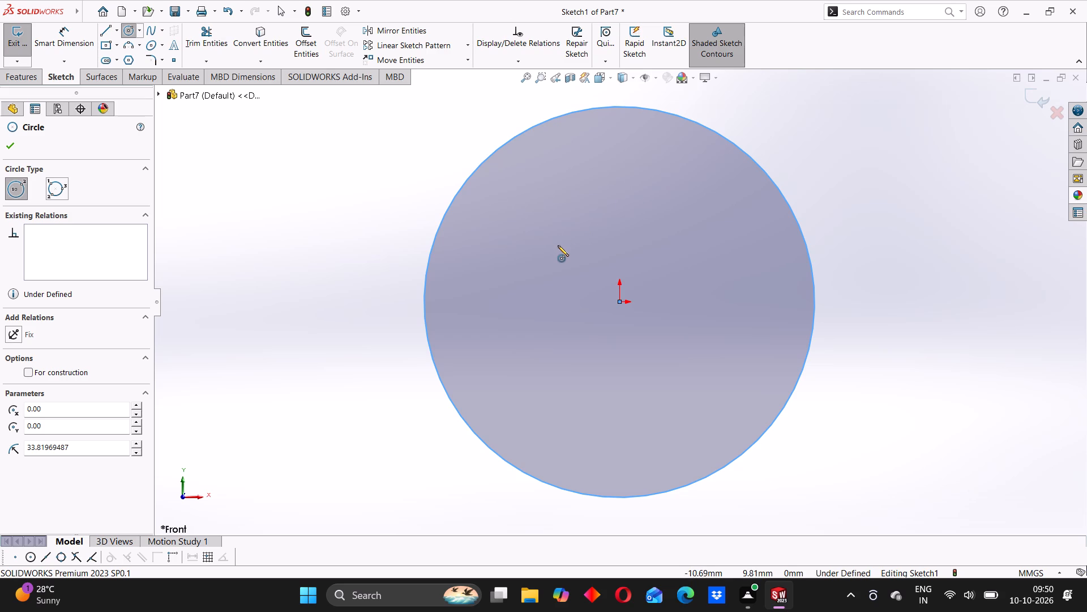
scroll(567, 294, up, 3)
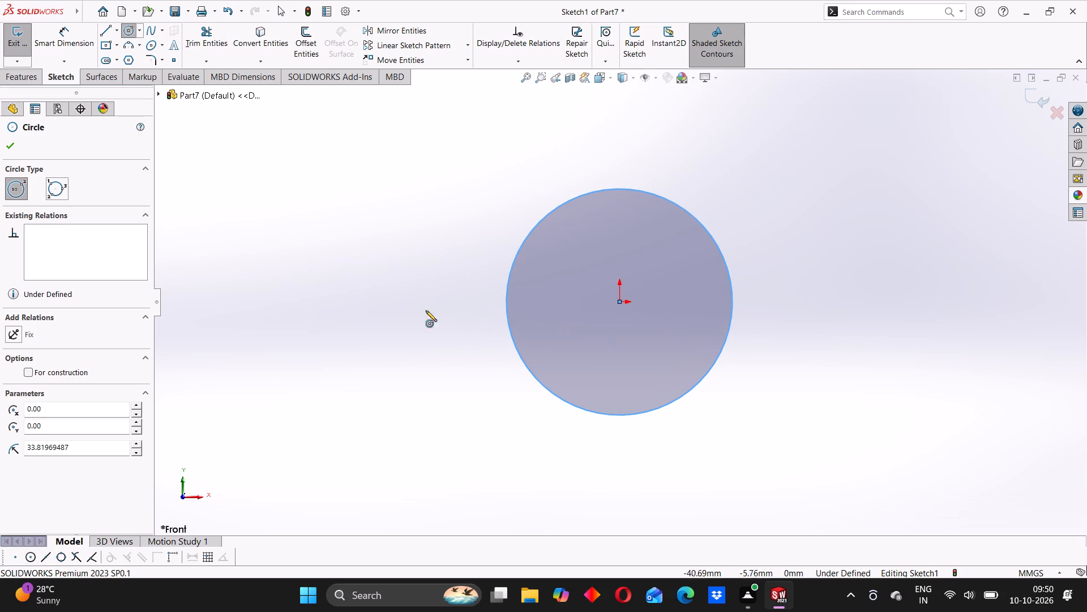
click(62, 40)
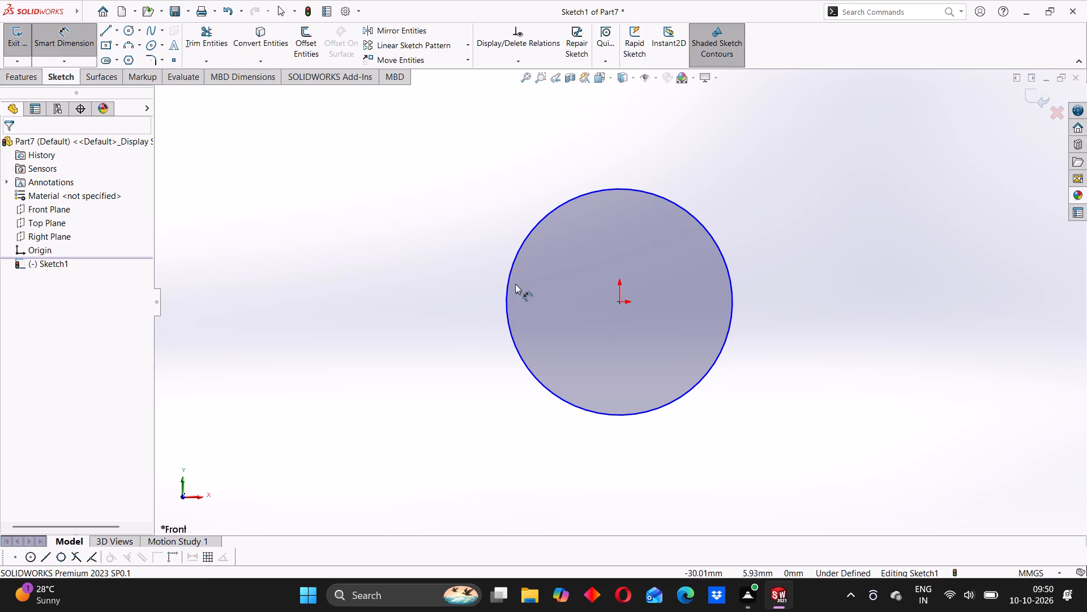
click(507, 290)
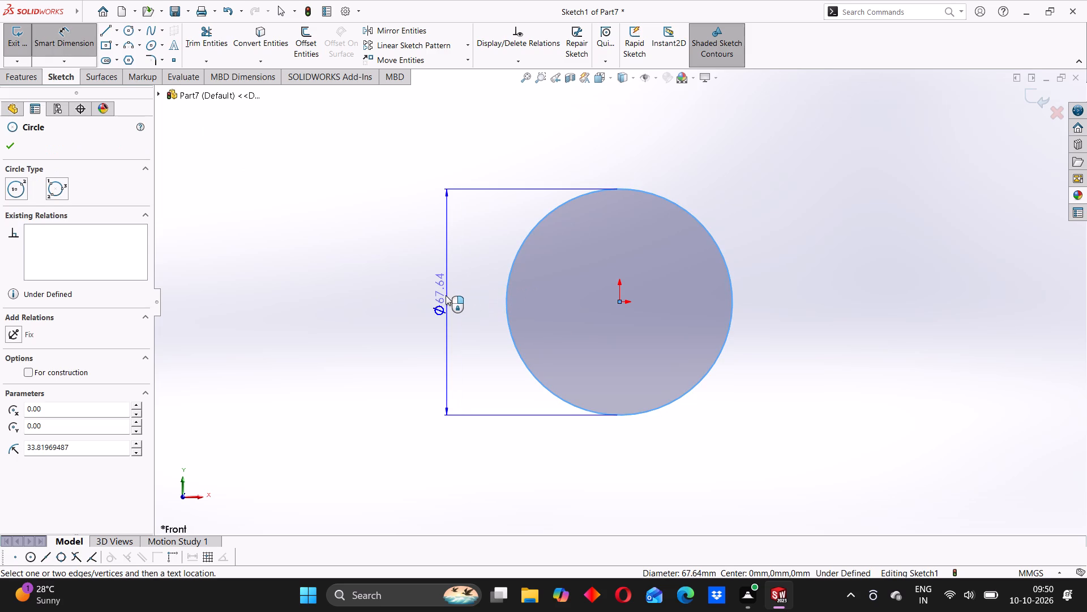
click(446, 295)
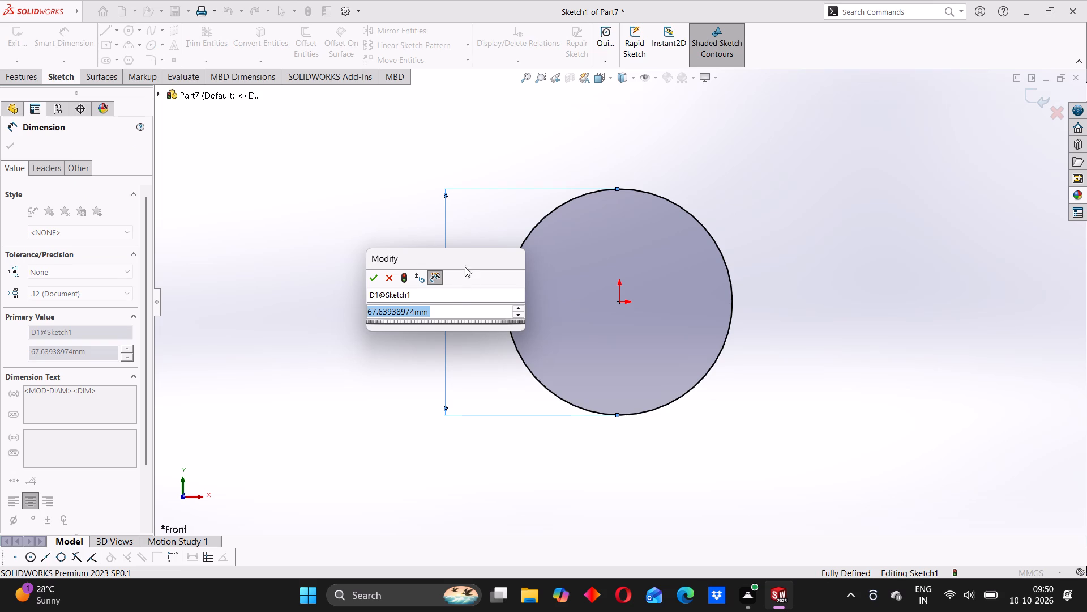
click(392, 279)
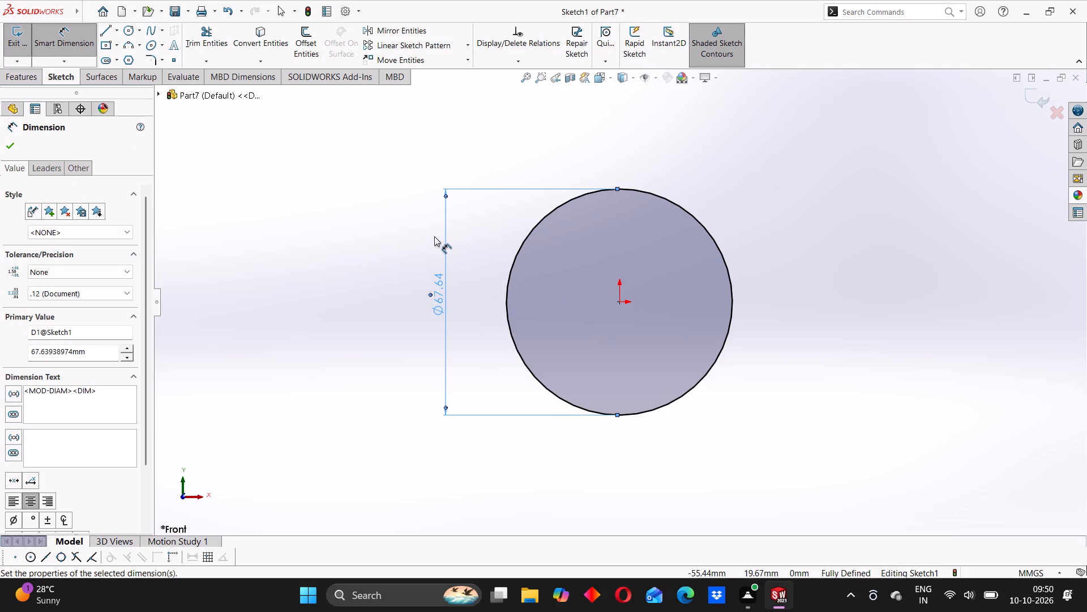
Delete the circle together with its diameter dimension from the sketch.
drag(400, 151, 718, 190)
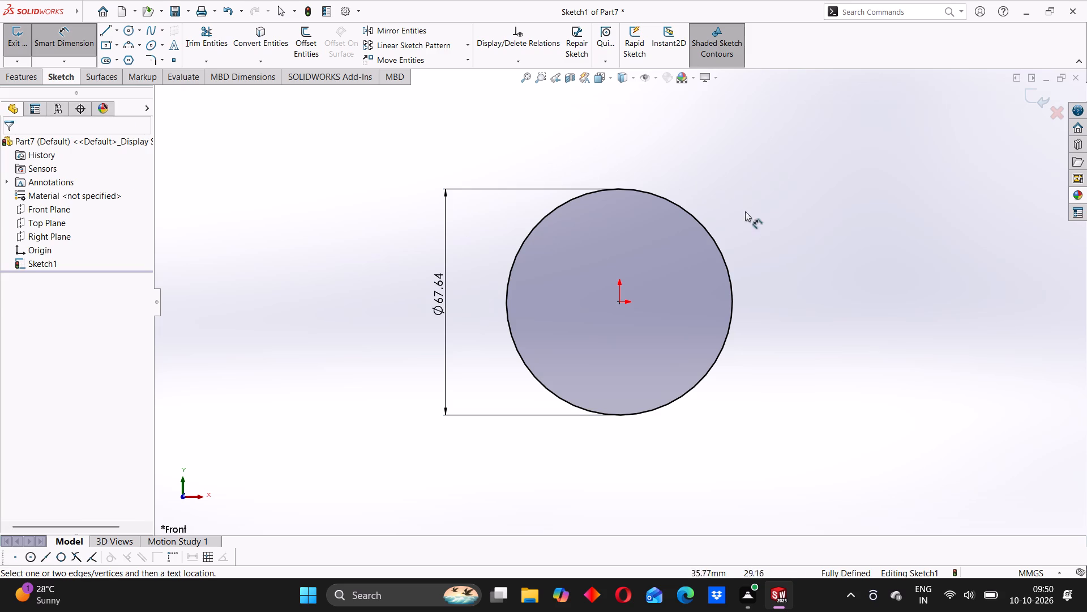
click(62, 44)
drag(443, 163, 773, 307)
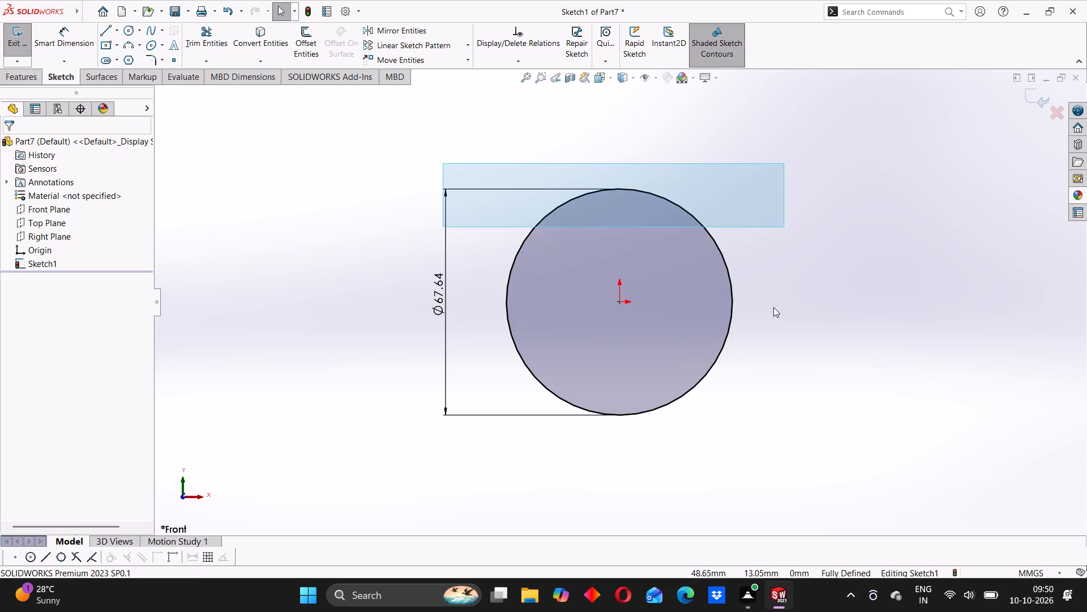
drag(773, 307, 772, 429)
key(Delete)
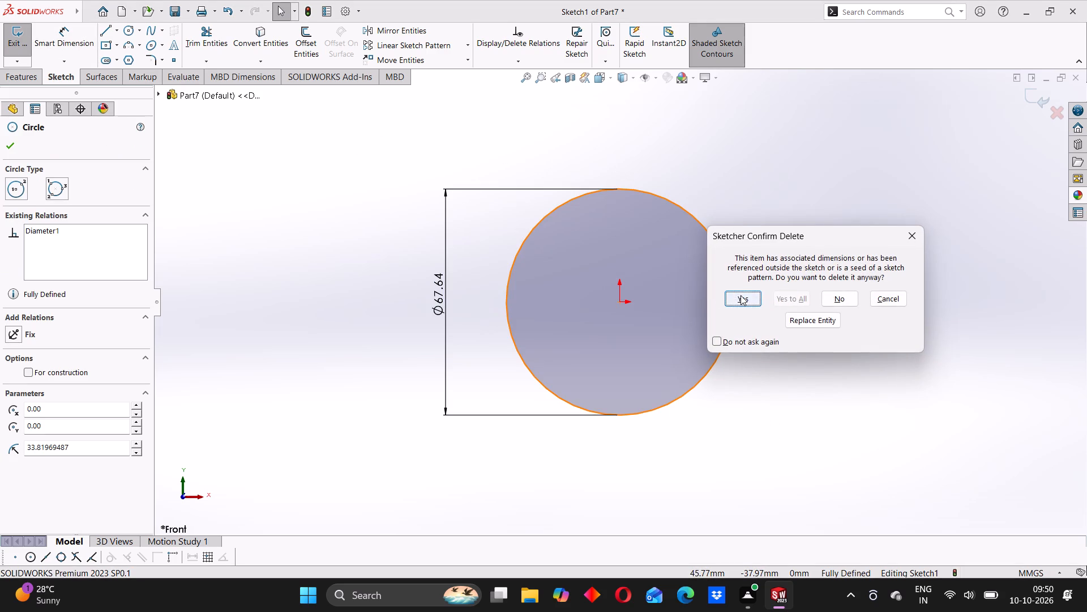
click(741, 295)
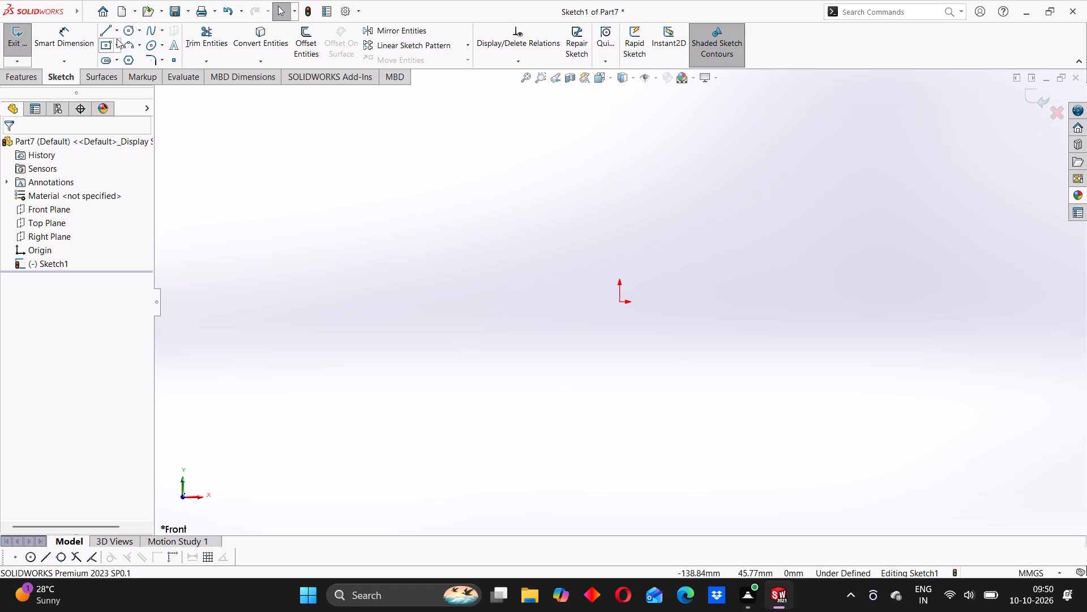
Sketch a profile from the origin: about 100 mm horizontal base, 18.8 mm up, 13.6 mm back, 9.4 mm down, 25 mm back.
click(102, 29)
click(619, 300)
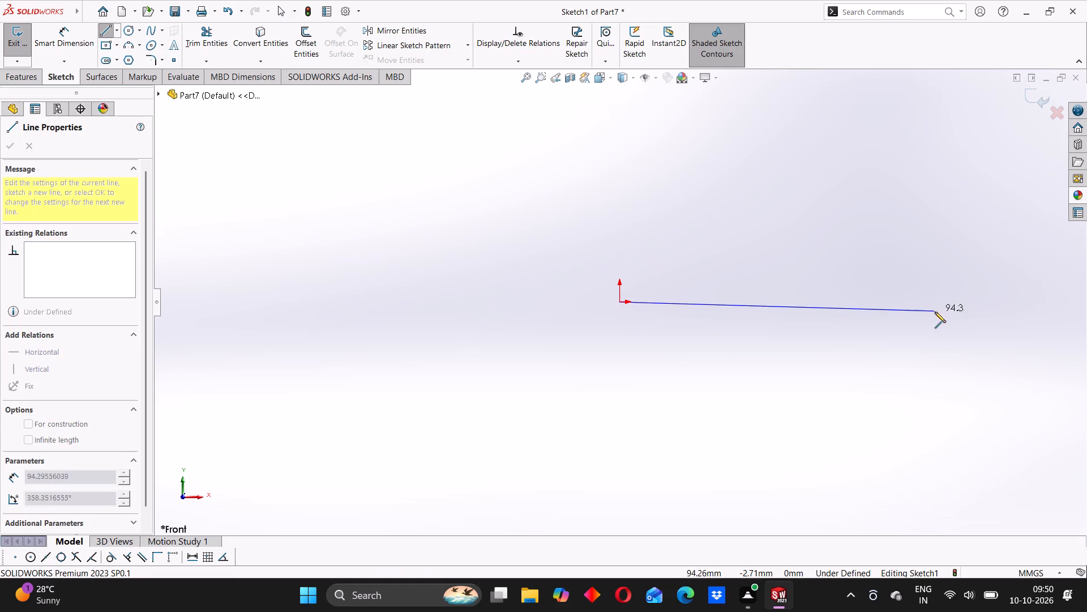
click(954, 301)
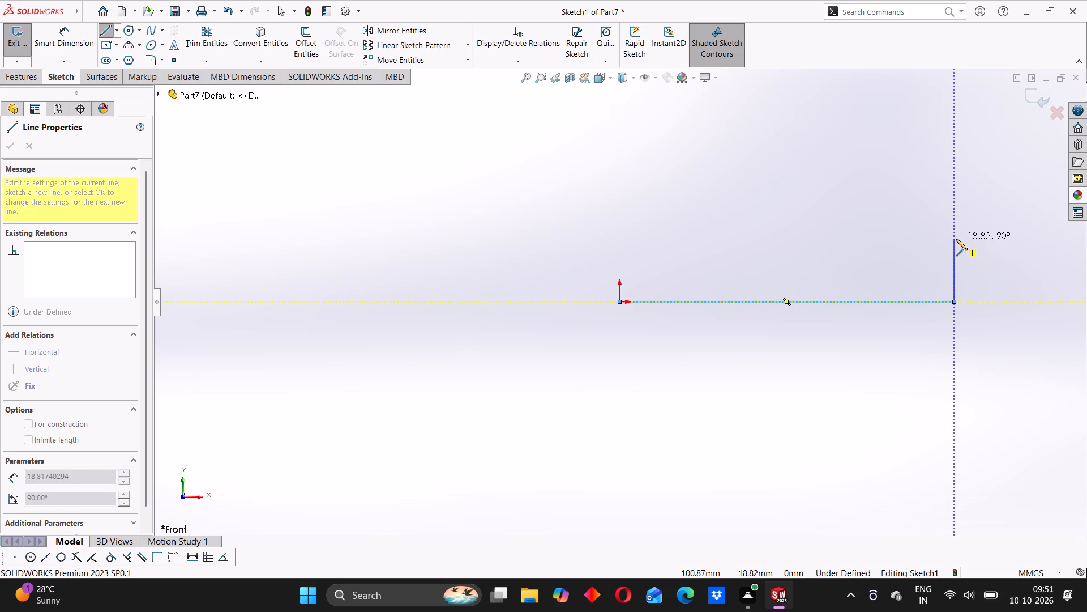
click(956, 239)
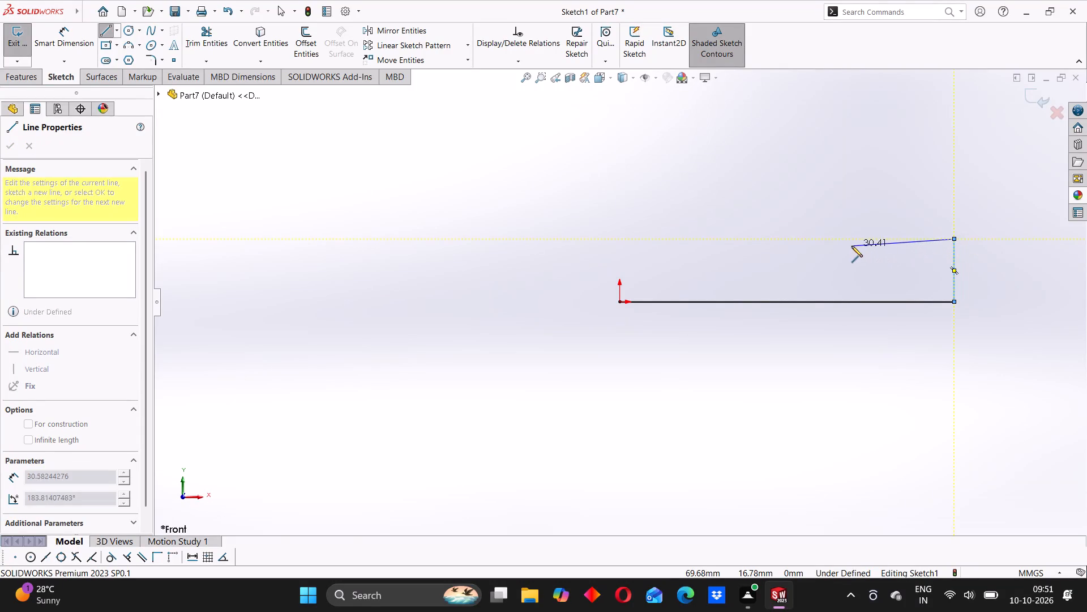
click(909, 237)
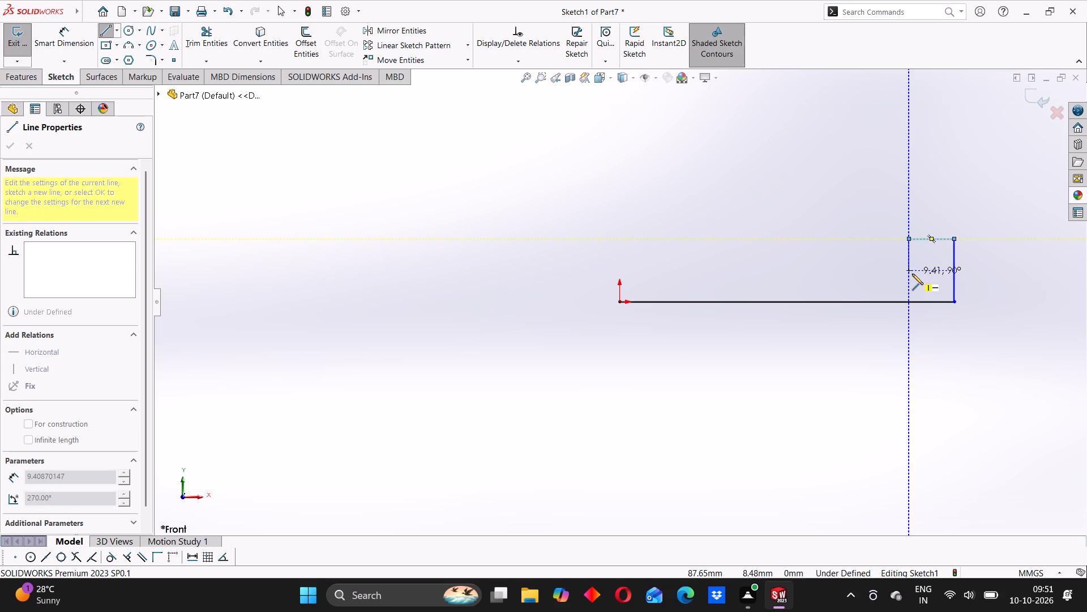
click(909, 271)
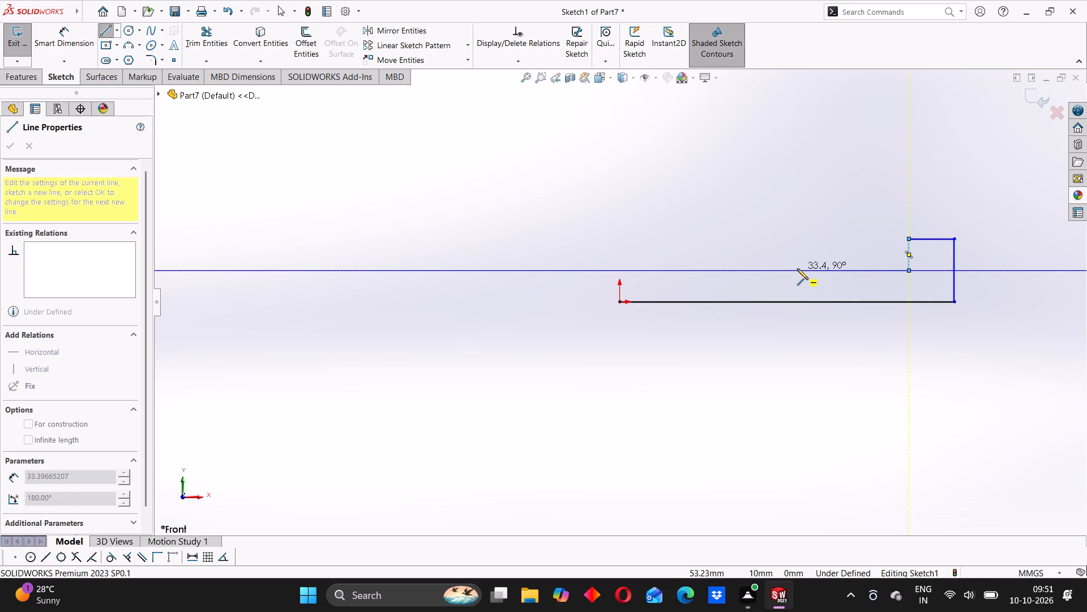
click(825, 270)
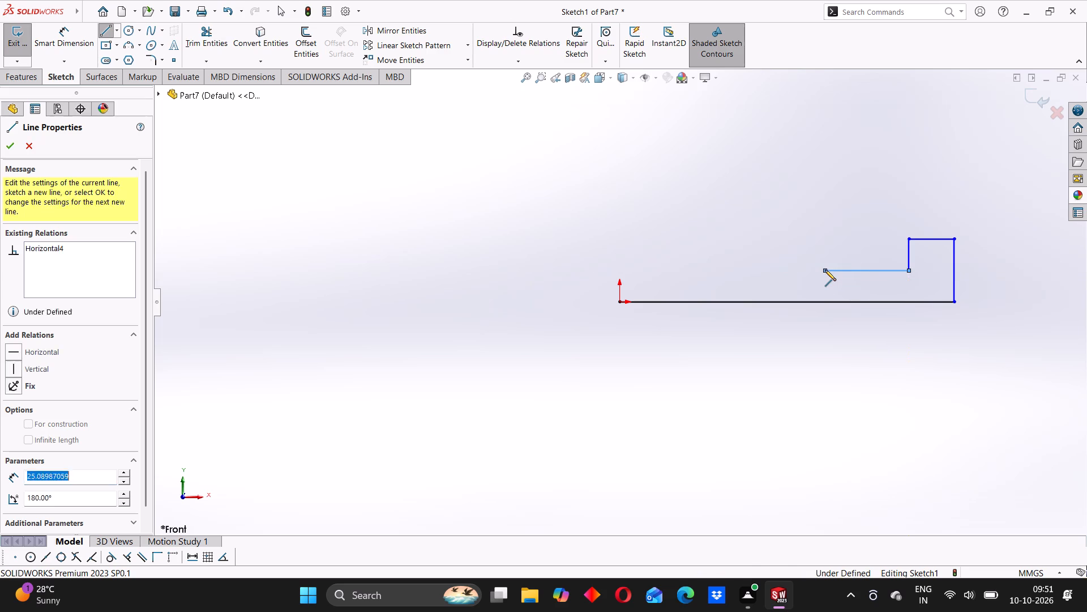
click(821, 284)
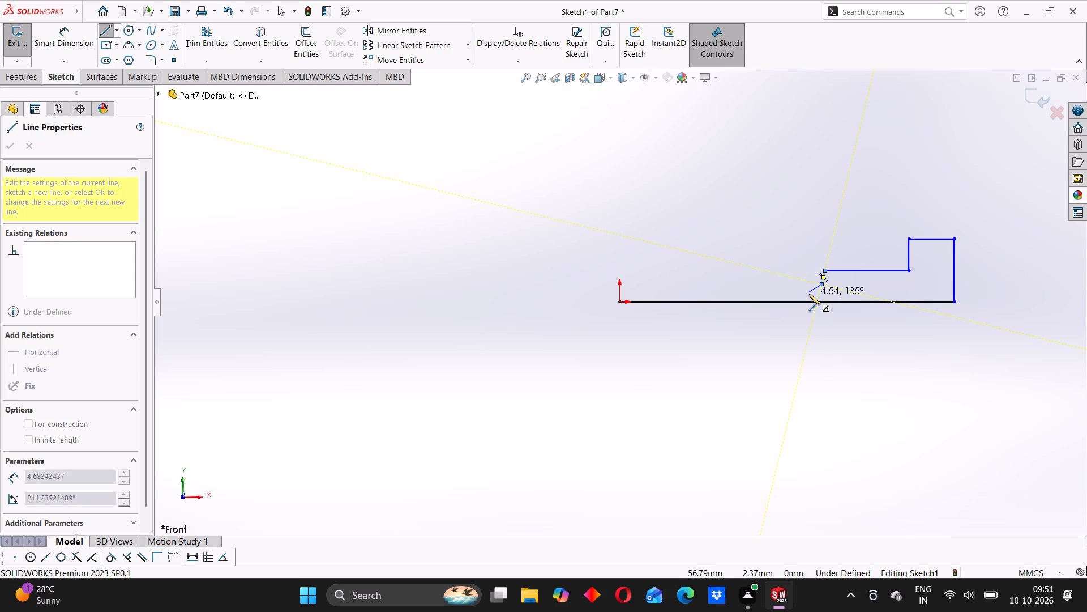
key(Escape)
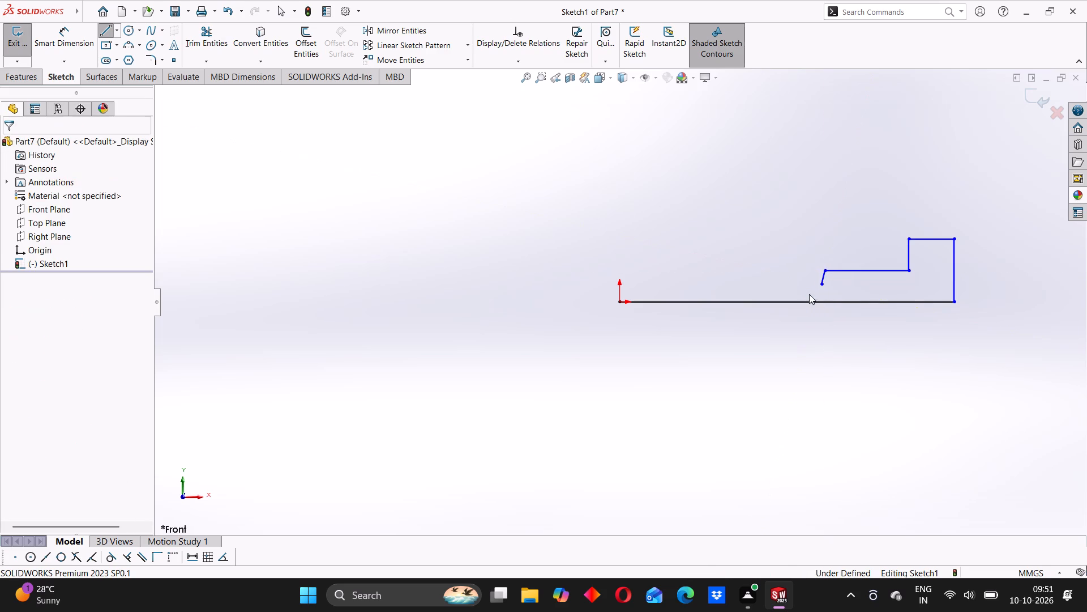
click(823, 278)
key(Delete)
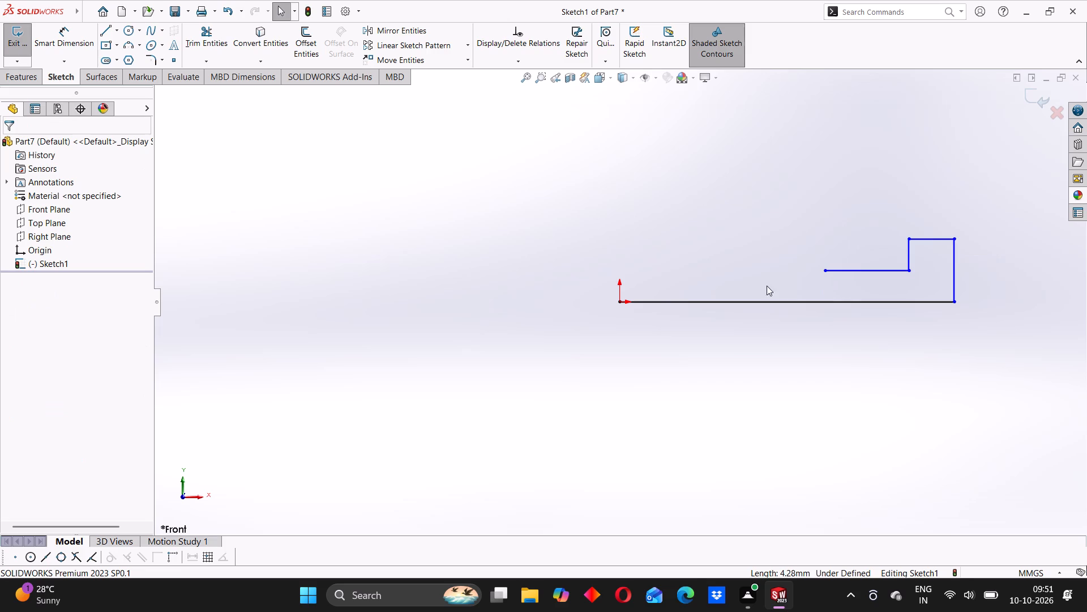
Continue the profile's upper edge with two narrow grooves about 4.2 mm deep, run it about 33 mm, and close it at the origin.
click(108, 31)
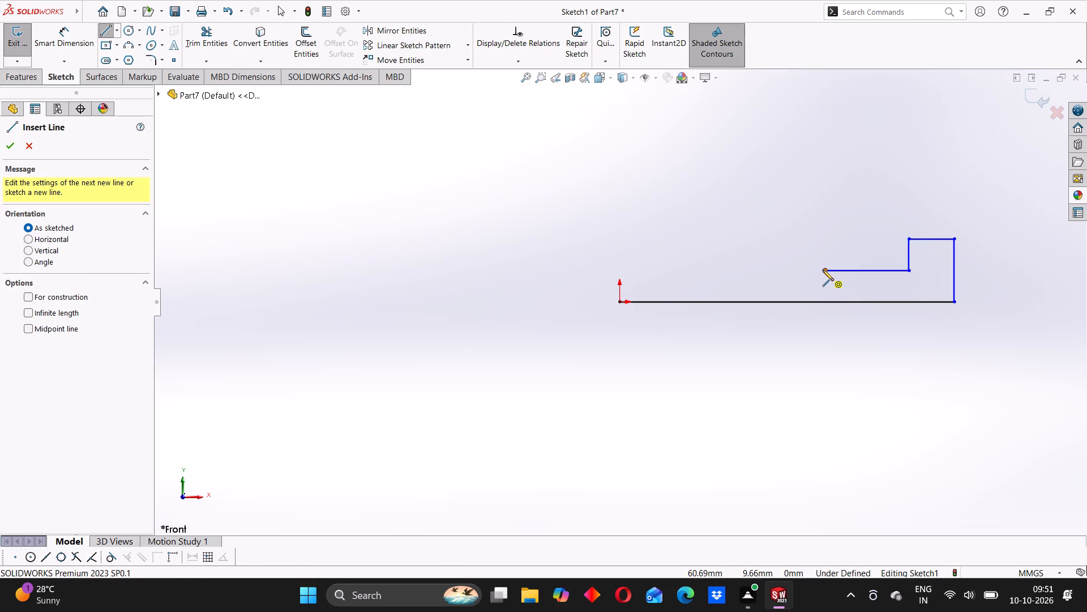
click(824, 269)
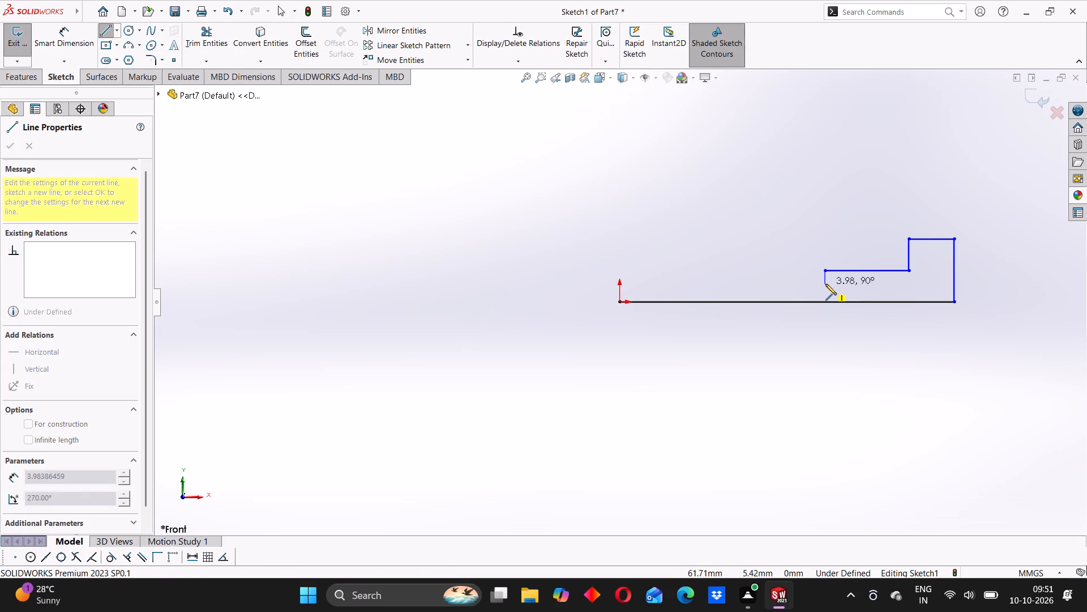
click(825, 284)
click(808, 284)
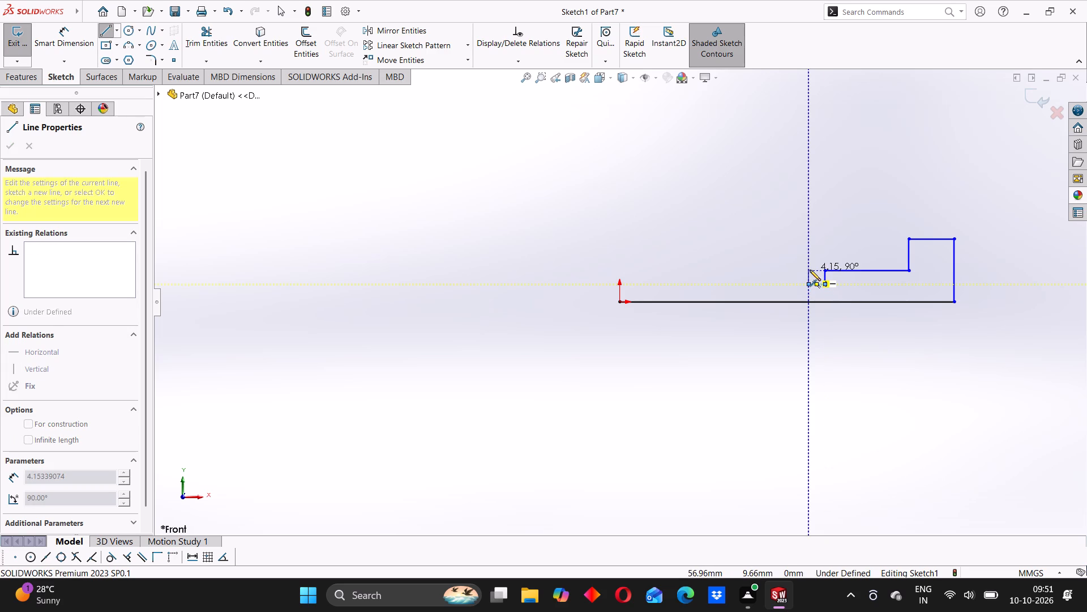
click(808, 270)
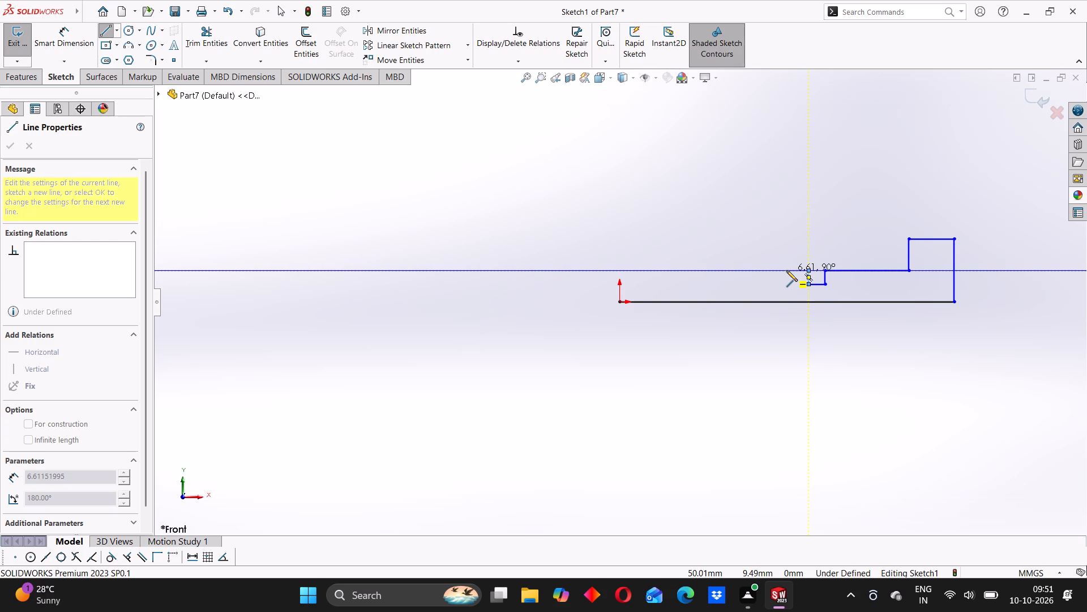
click(747, 271)
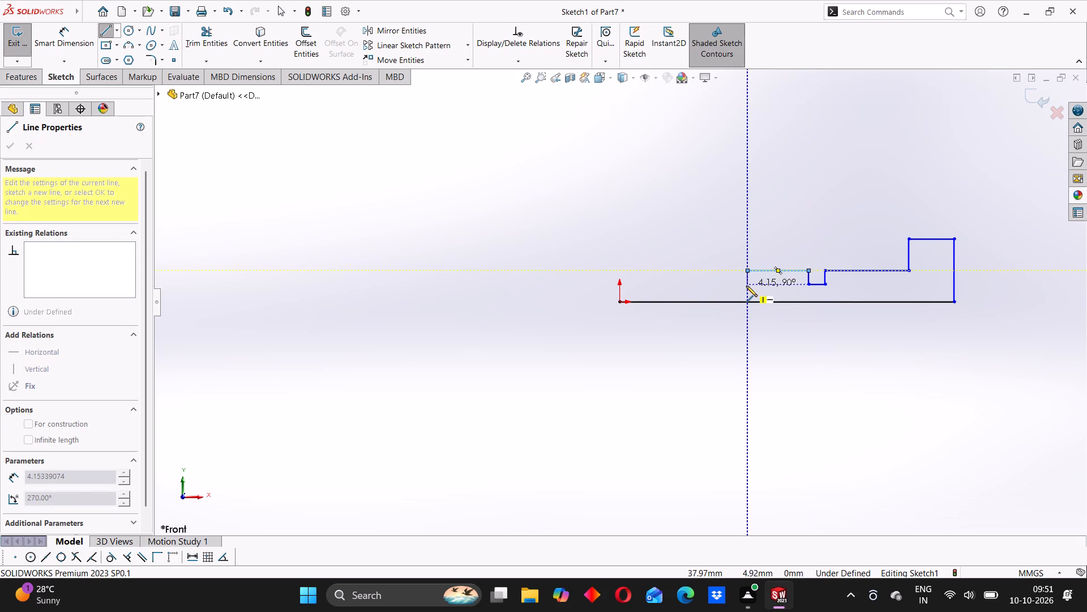
click(746, 286)
click(730, 286)
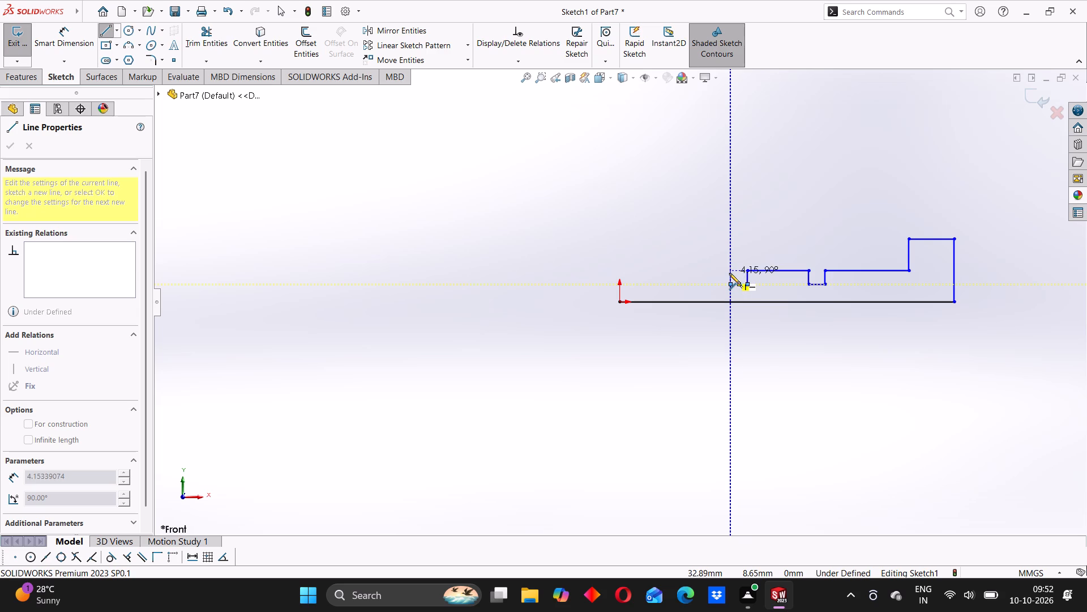
click(729, 273)
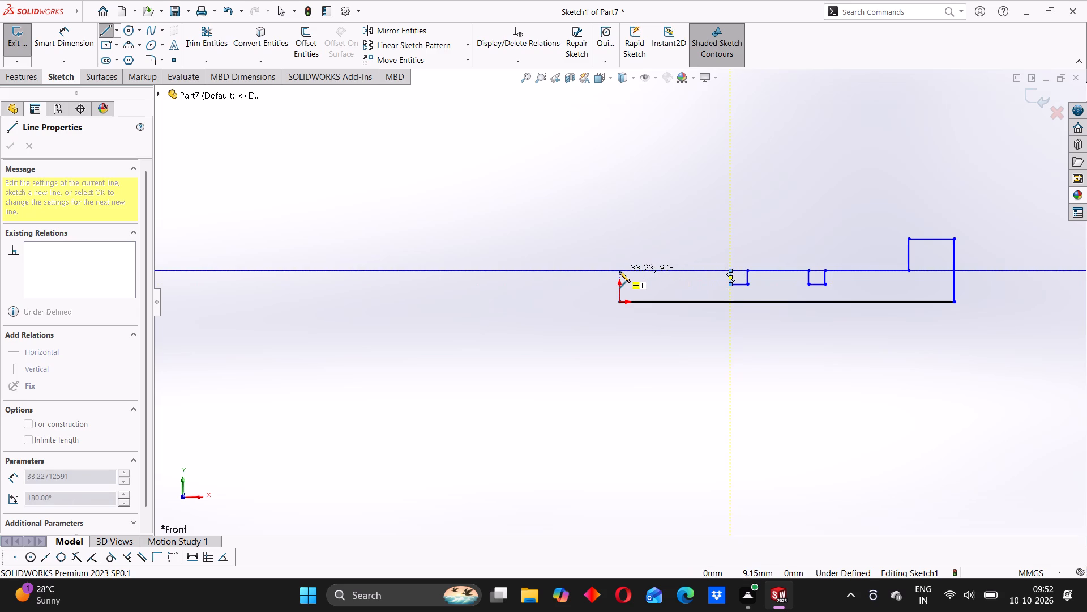
click(619, 271)
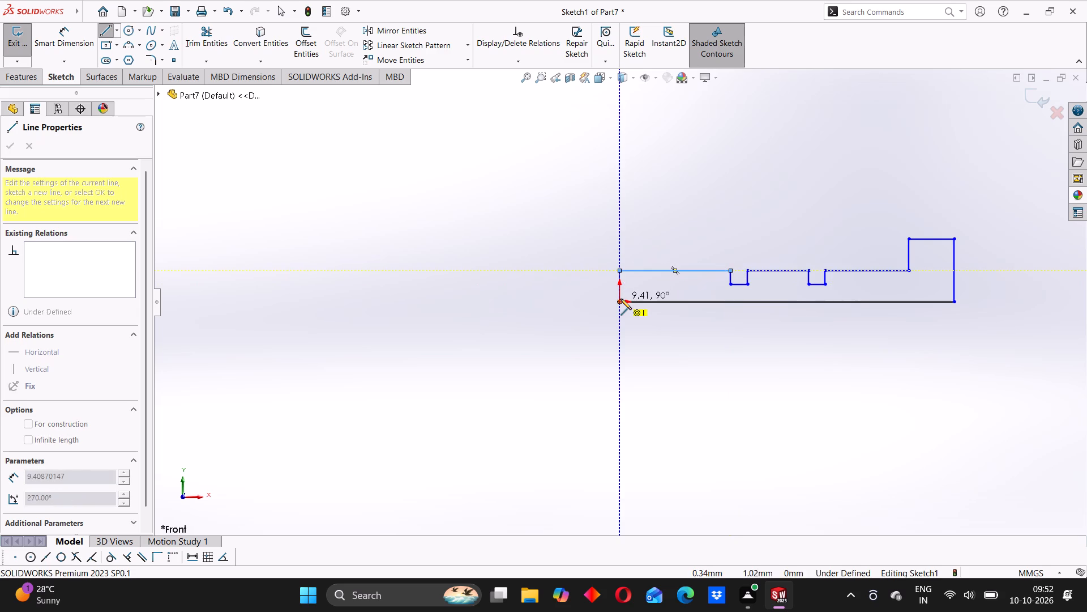
click(620, 299)
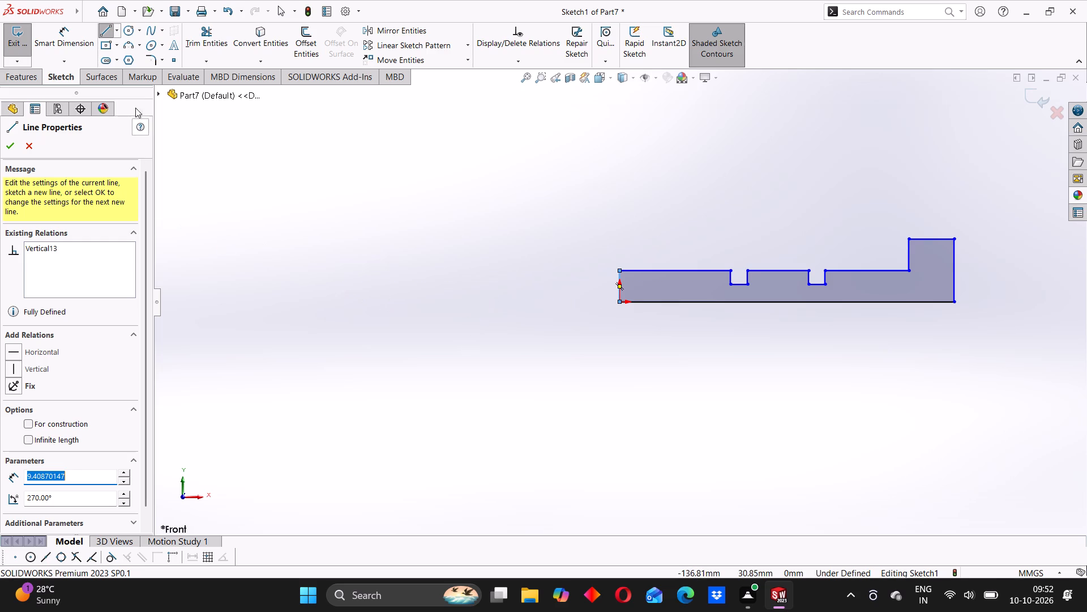
Dimension the vertical edge at the raised end of the profile as 16 mm.
click(78, 45)
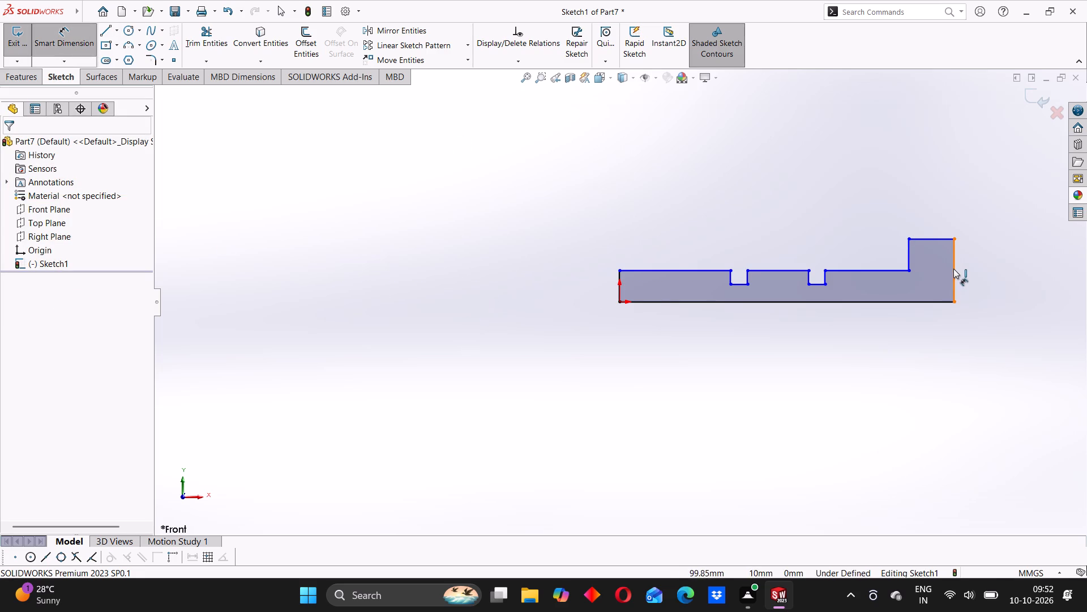
click(953, 269)
click(970, 263)
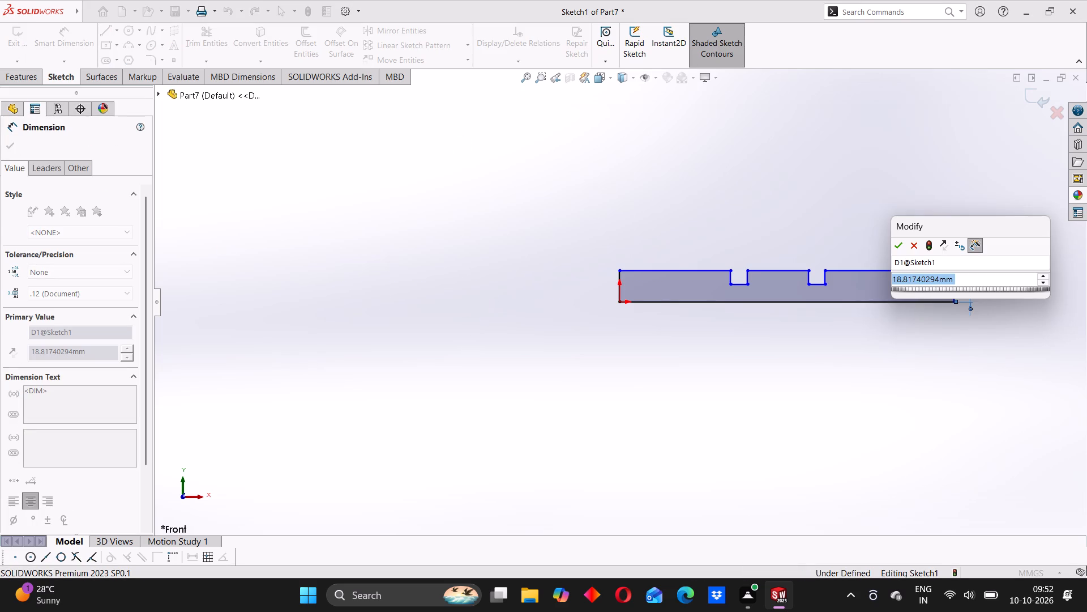
text(16)
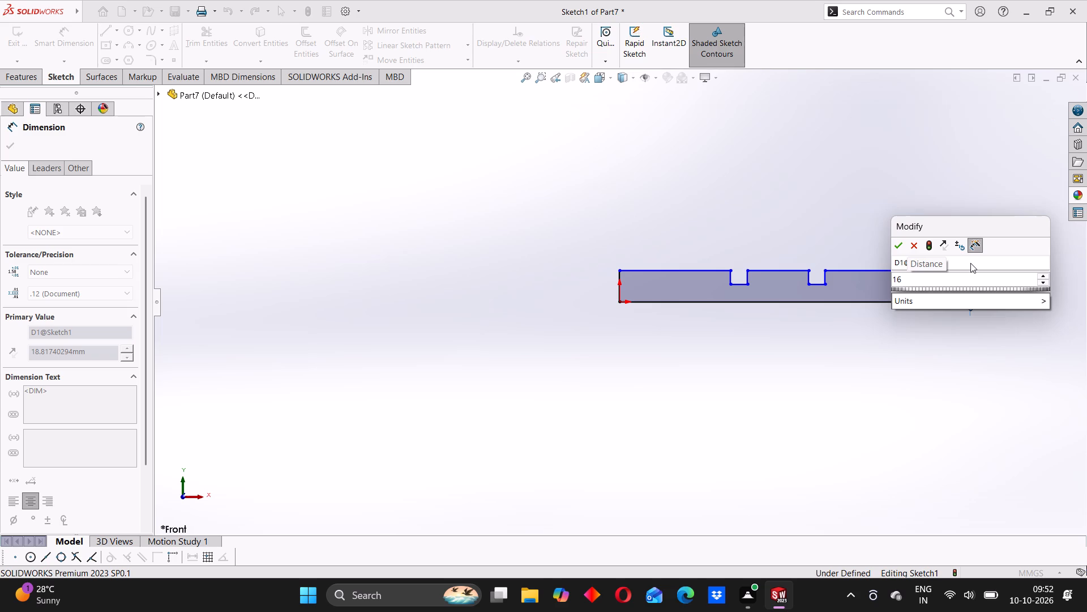
click(902, 246)
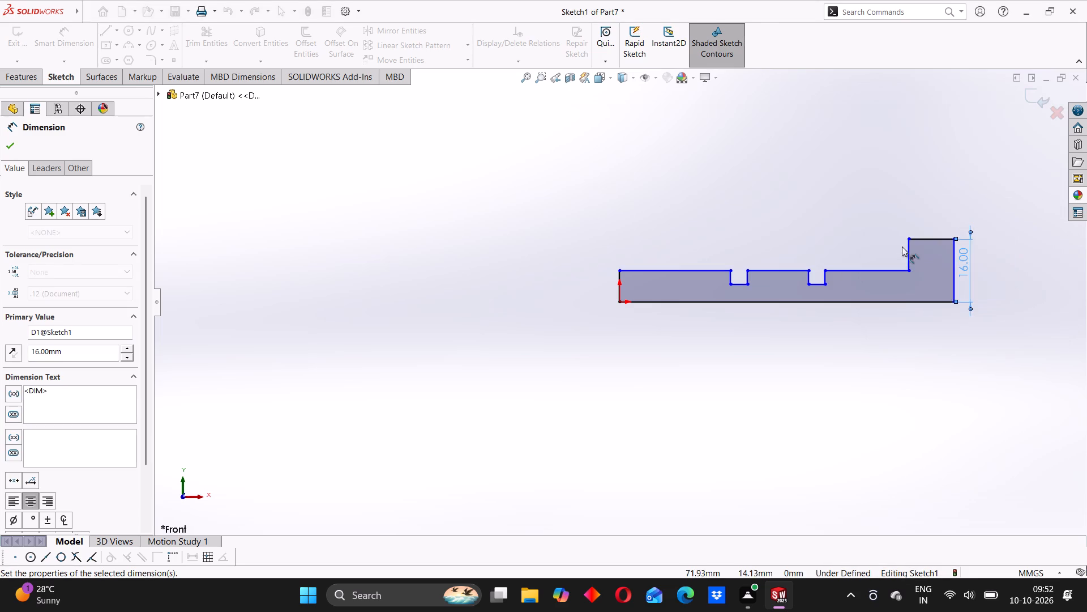
Dimension the top horizontal edge of the profile's raised end as 20 mm.
click(931, 241)
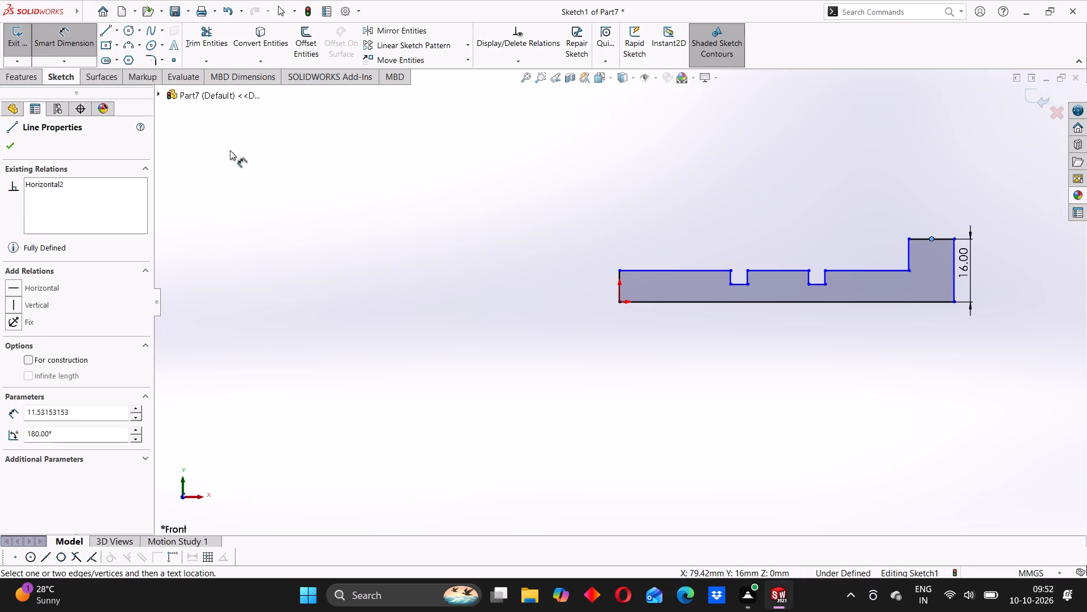
click(369, 192)
click(75, 33)
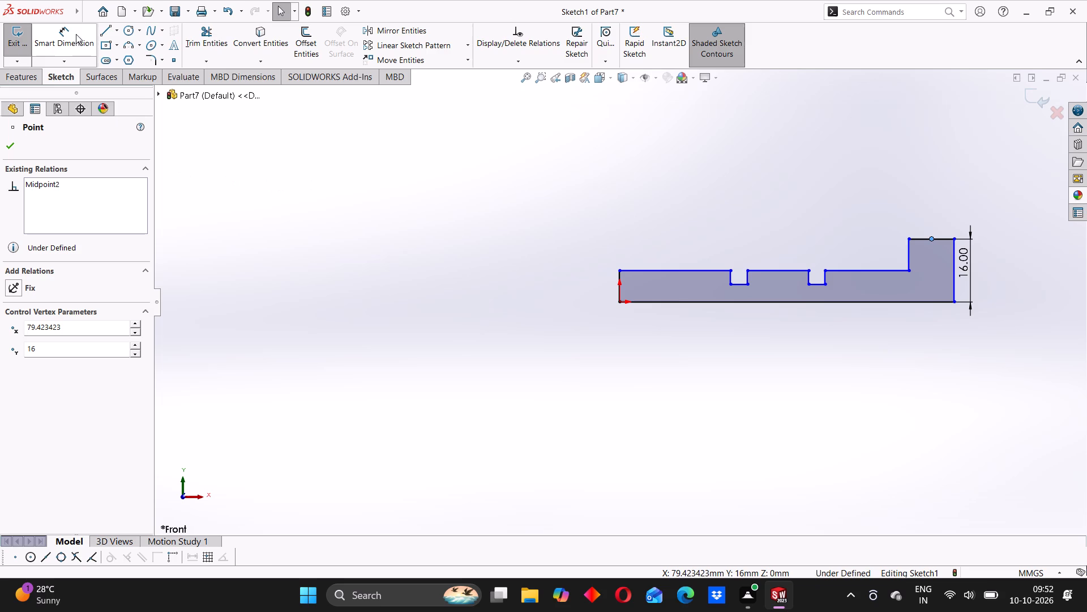
click(72, 42)
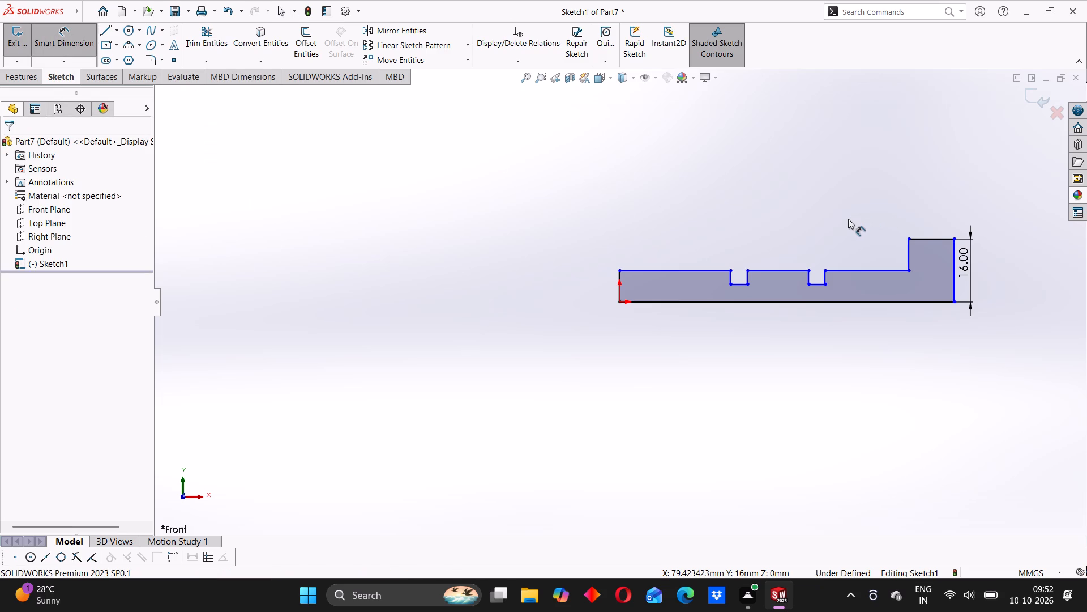
click(947, 239)
click(939, 211)
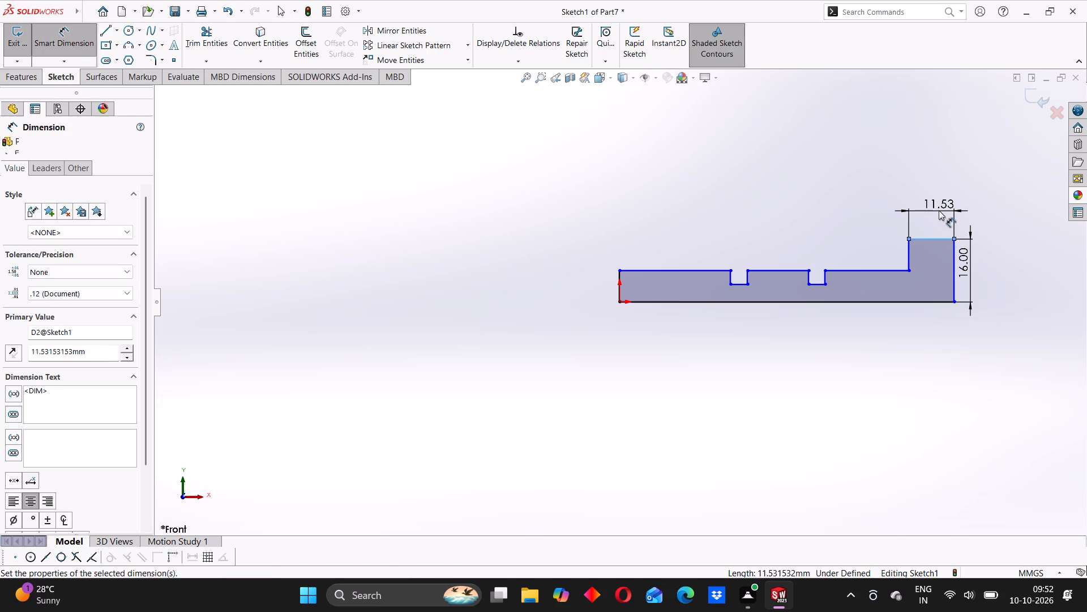
text(20)
key(Return)
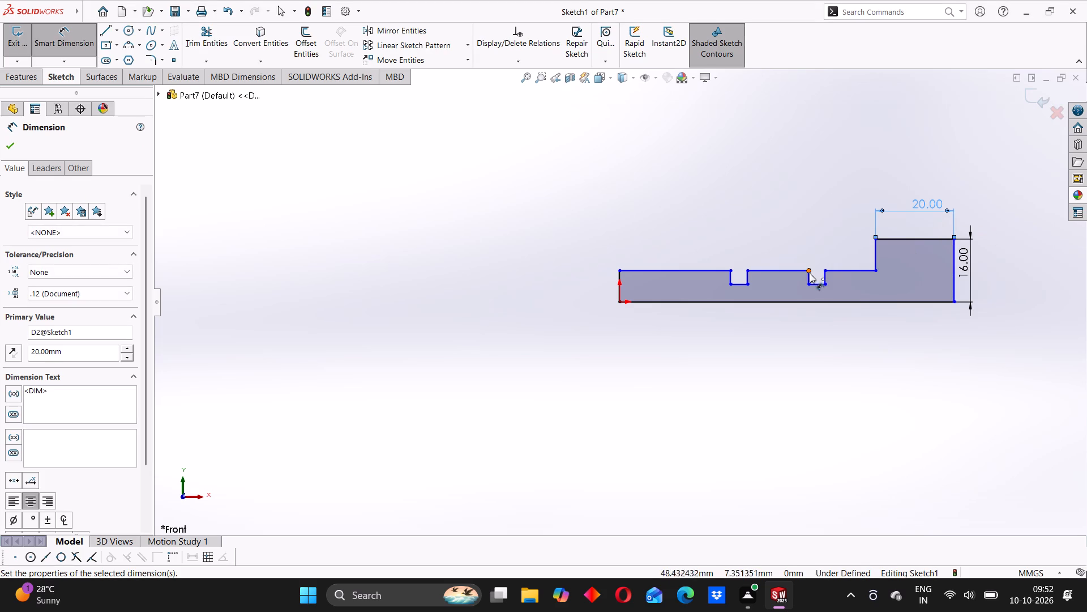
Dimension the length of the upper horizontal edge between the raised end and the nearest groove.
click(841, 267)
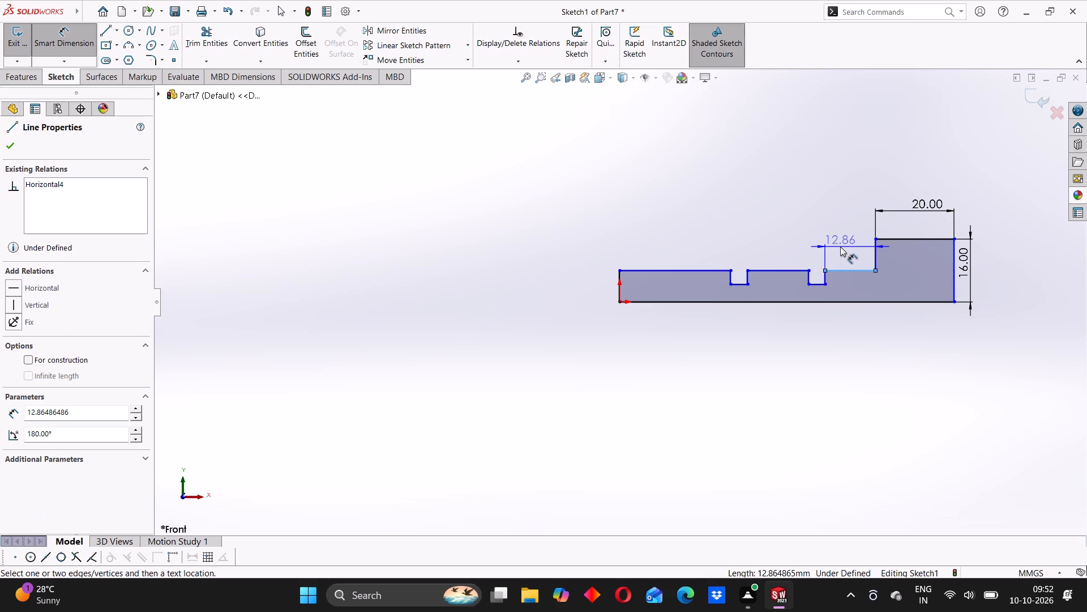
click(840, 246)
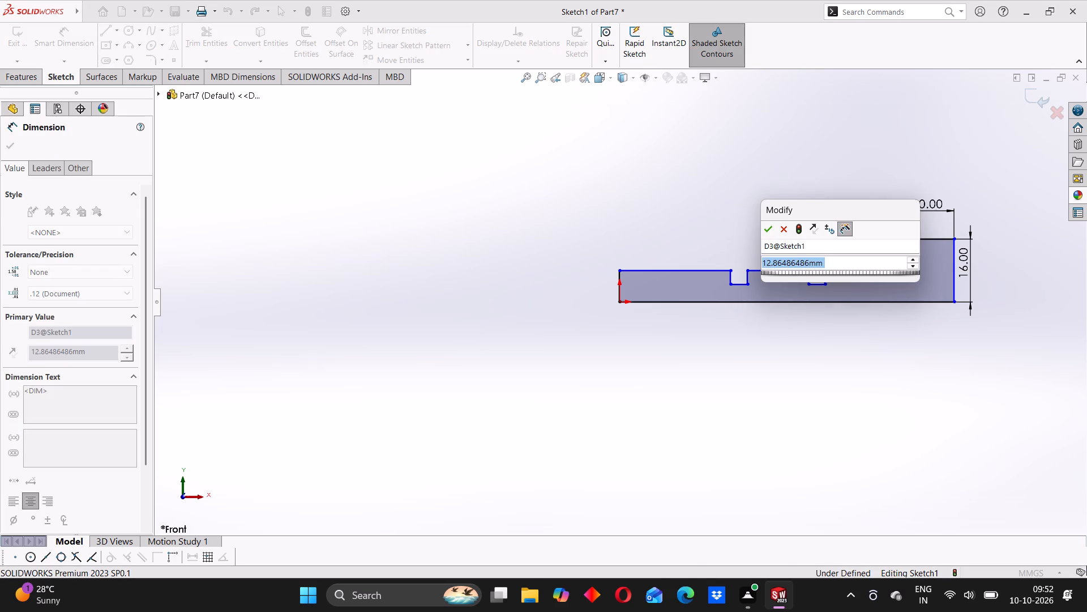
click(786, 227)
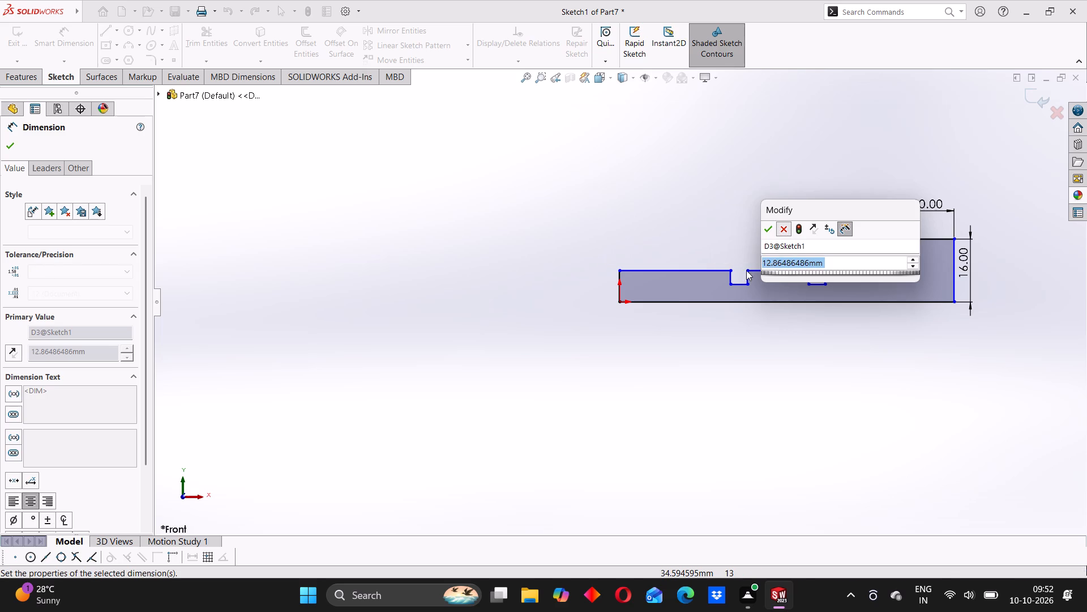
Dimension the profile's full horizontal base as 155 mm.
click(644, 301)
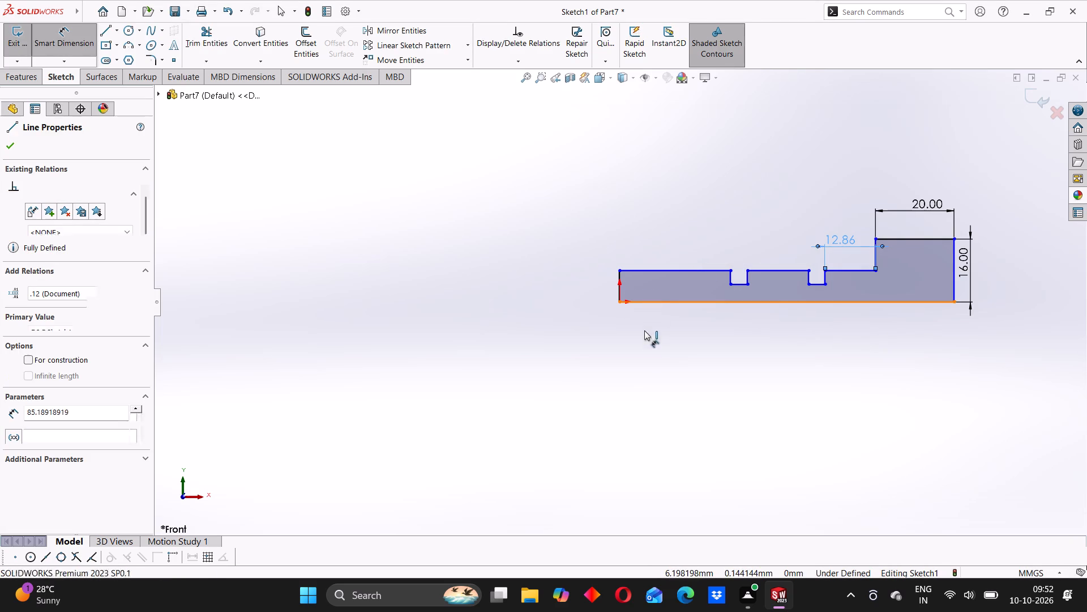
click(647, 356)
key(1)
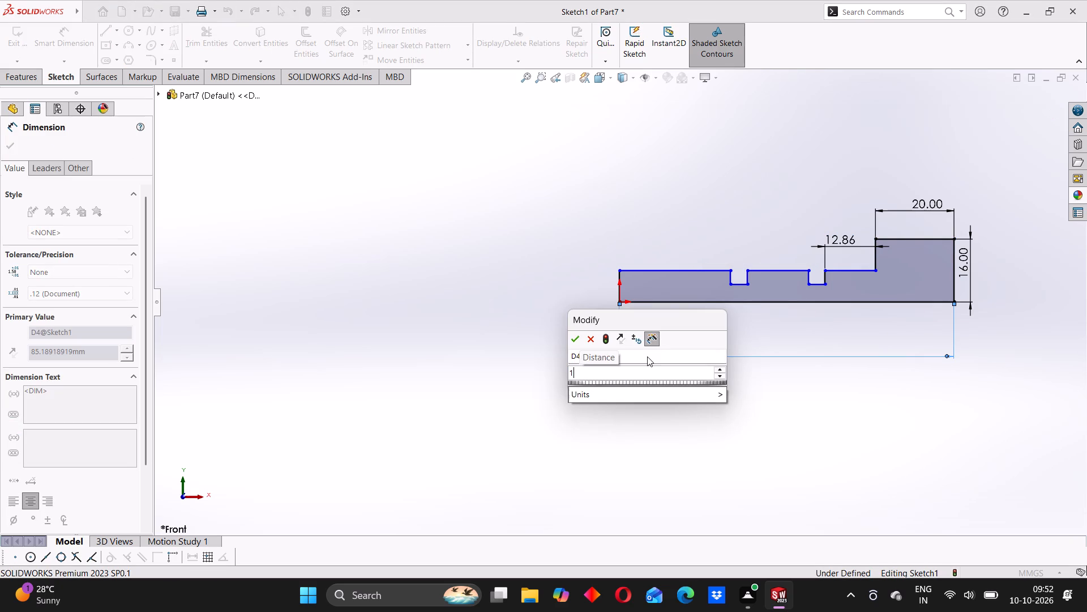
text(55)
key(Return)
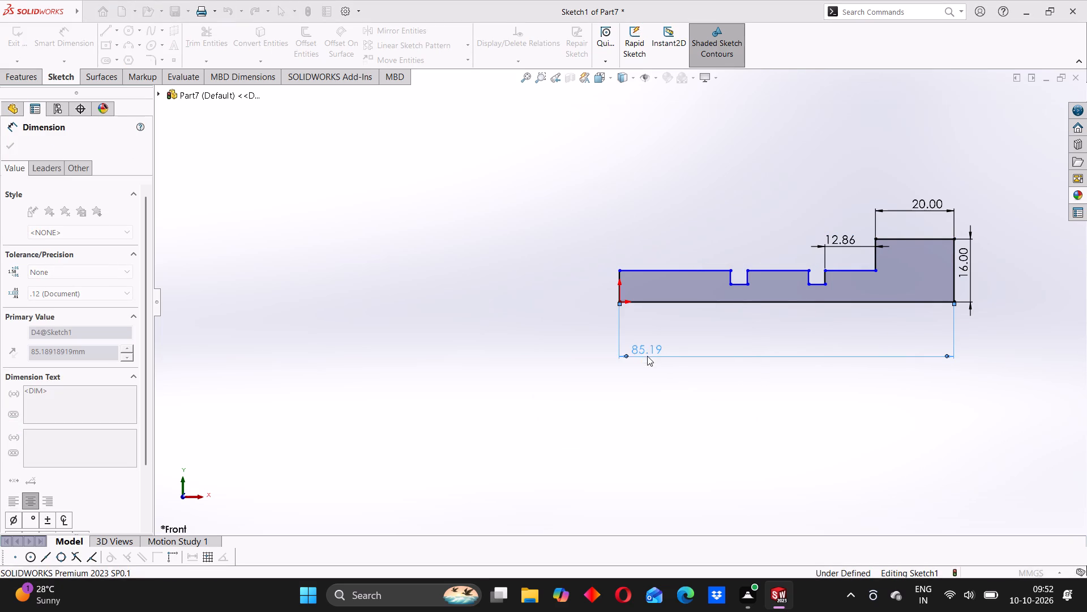
Set the length of the upper edge between the raised end and the nearest groove to 51.54 mm.
scroll(878, 329, up, 5)
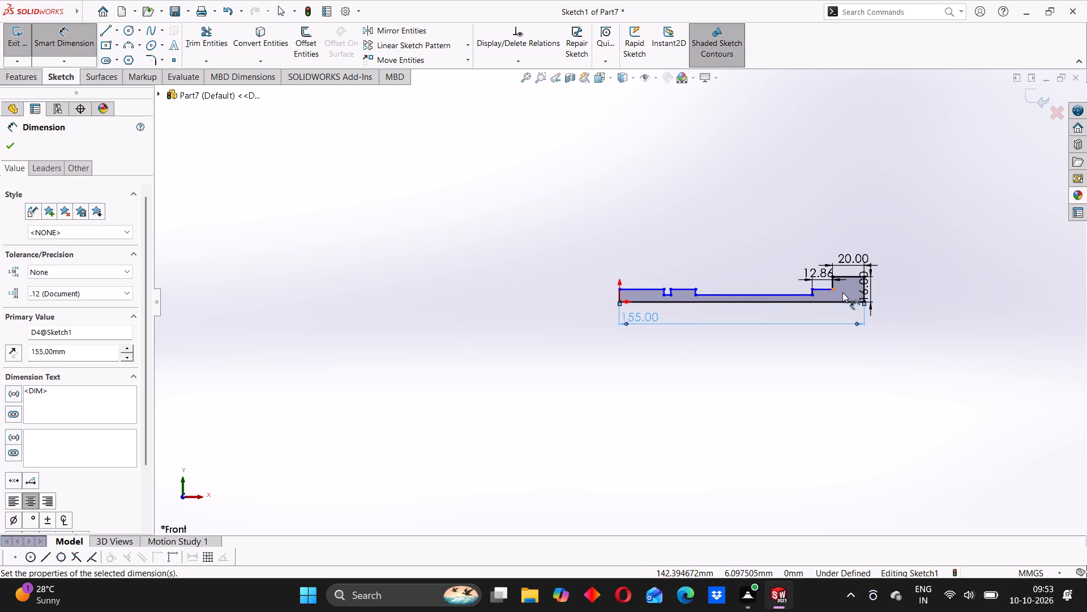
scroll(827, 293, down, 5)
double_click(746, 255)
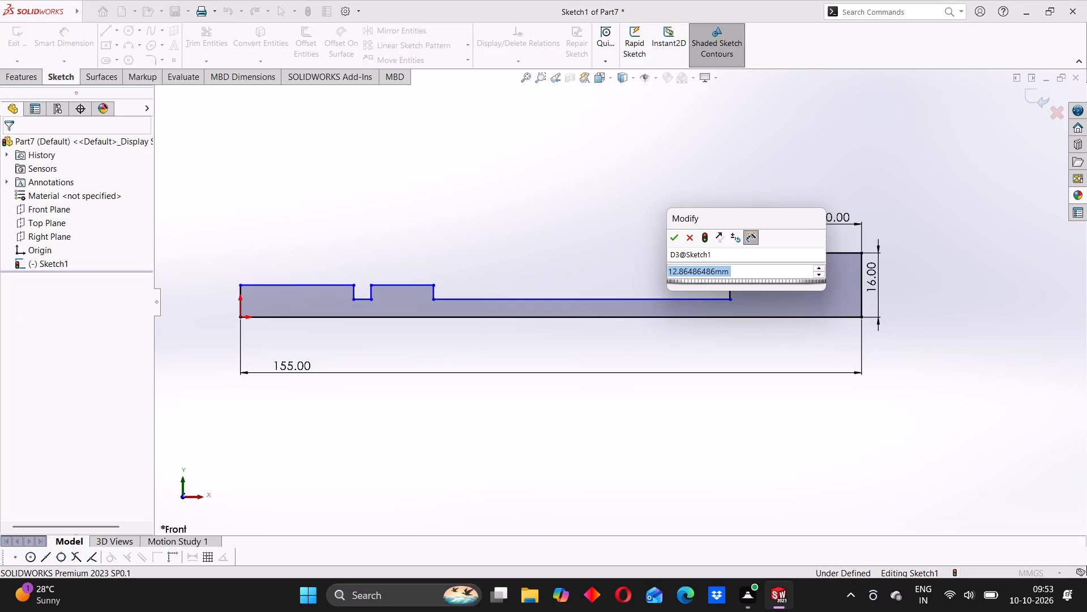
text(51.54)
key(Return)
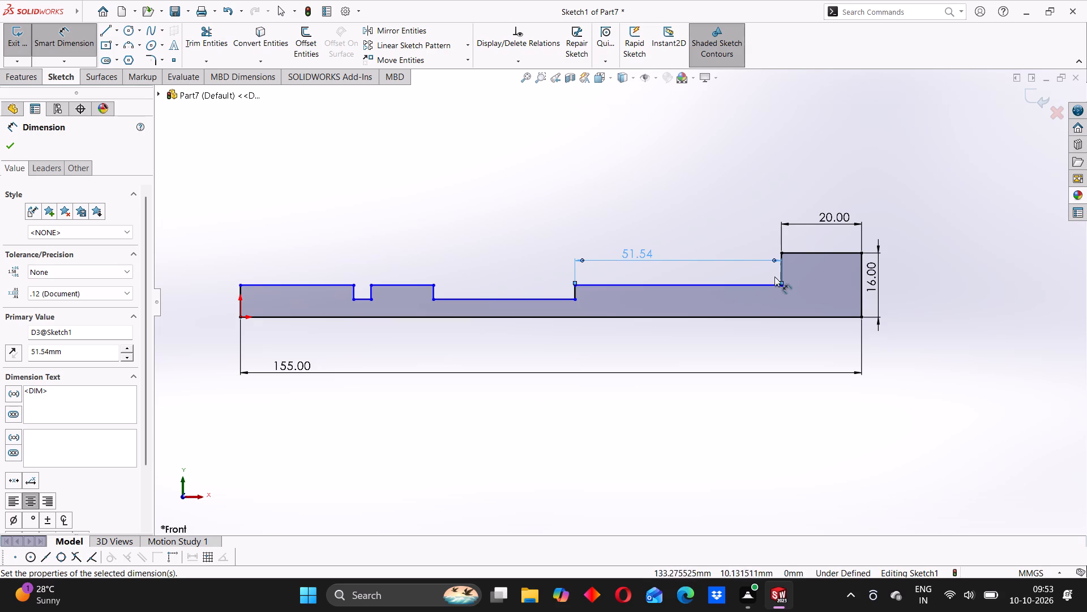
Dimension the height from the base line to the floor of the groove nearest the raised end as 7 mm.
click(517, 300)
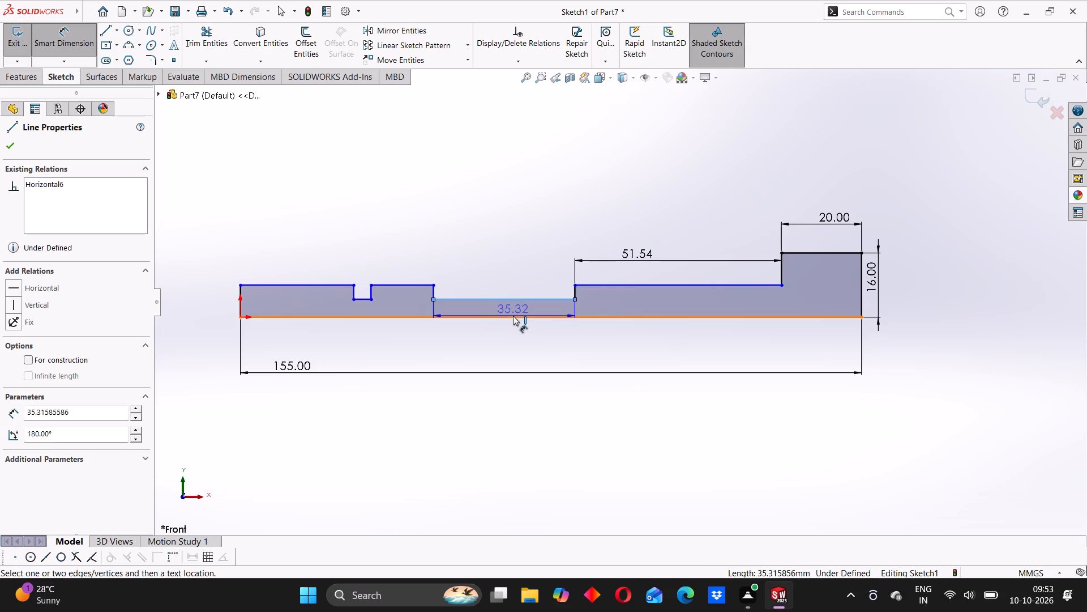
click(513, 316)
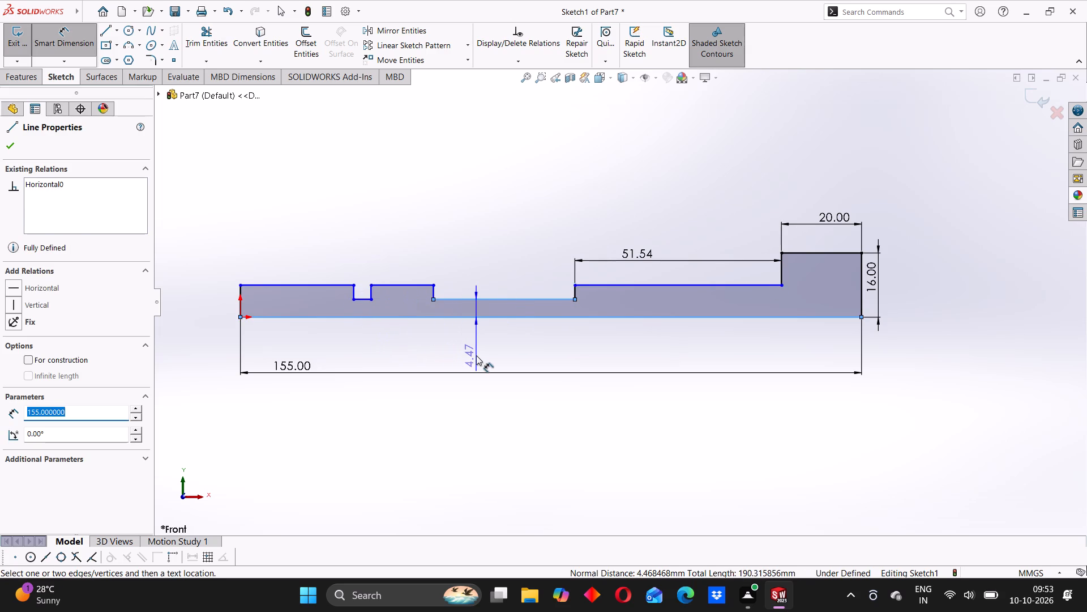
click(476, 355)
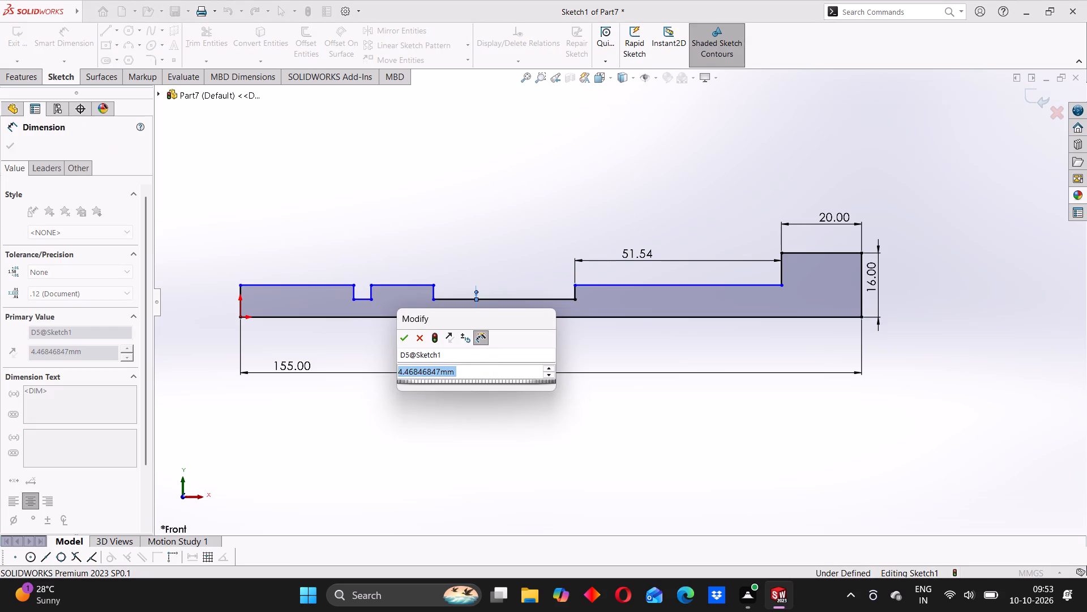
key(7)
key(Return)
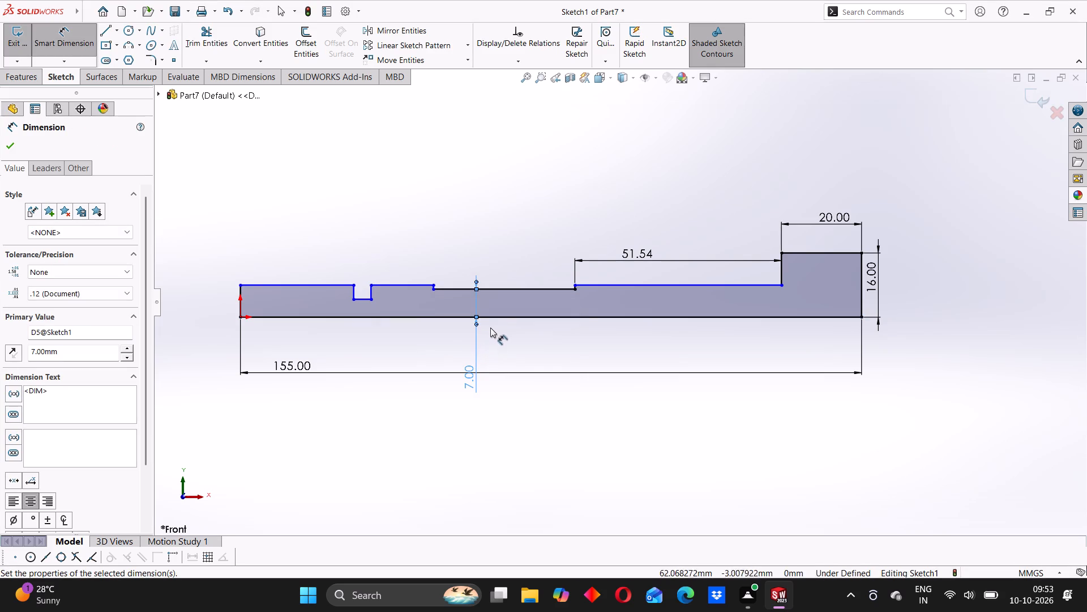
Dimension the width of the groove nearest the raised end as 4 mm.
click(524, 291)
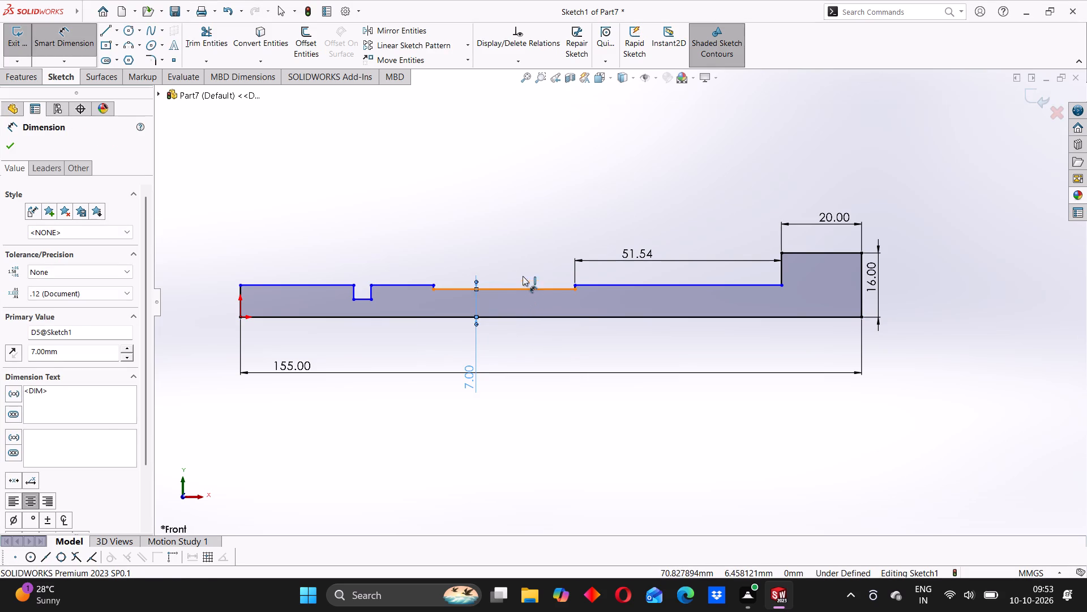
click(513, 239)
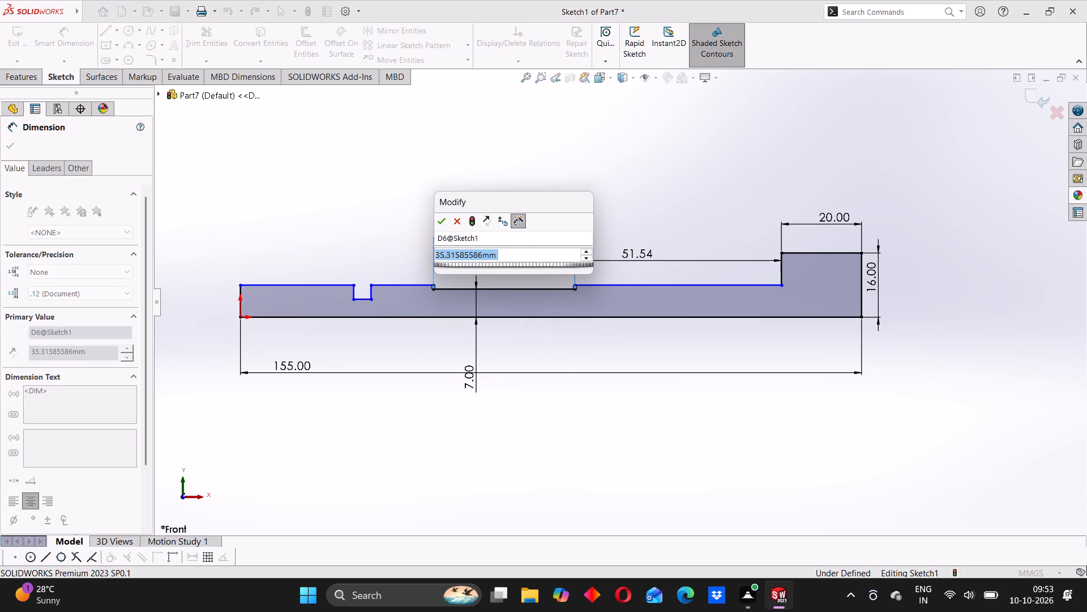
key(4)
key(Return)
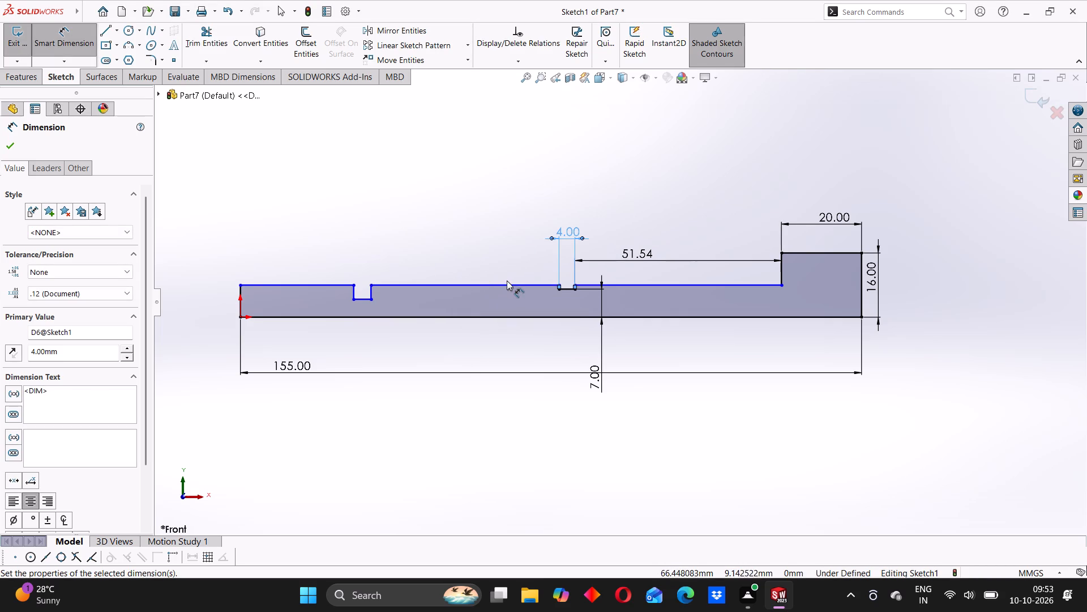
Set the width of the groove nearest the raised end to 2 mm.
double_click(568, 231)
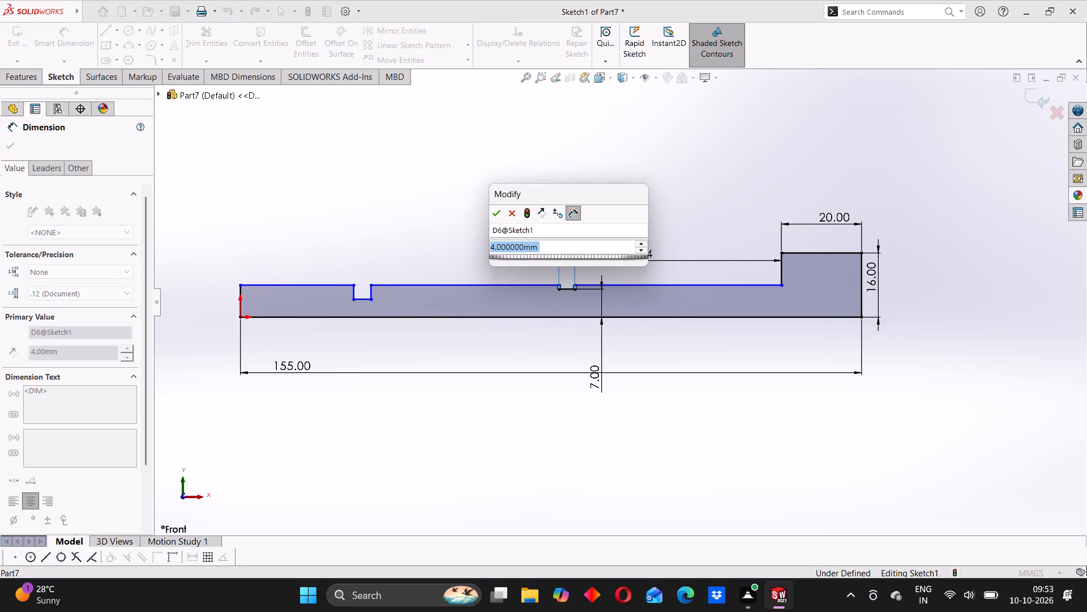
key(2)
key(Return)
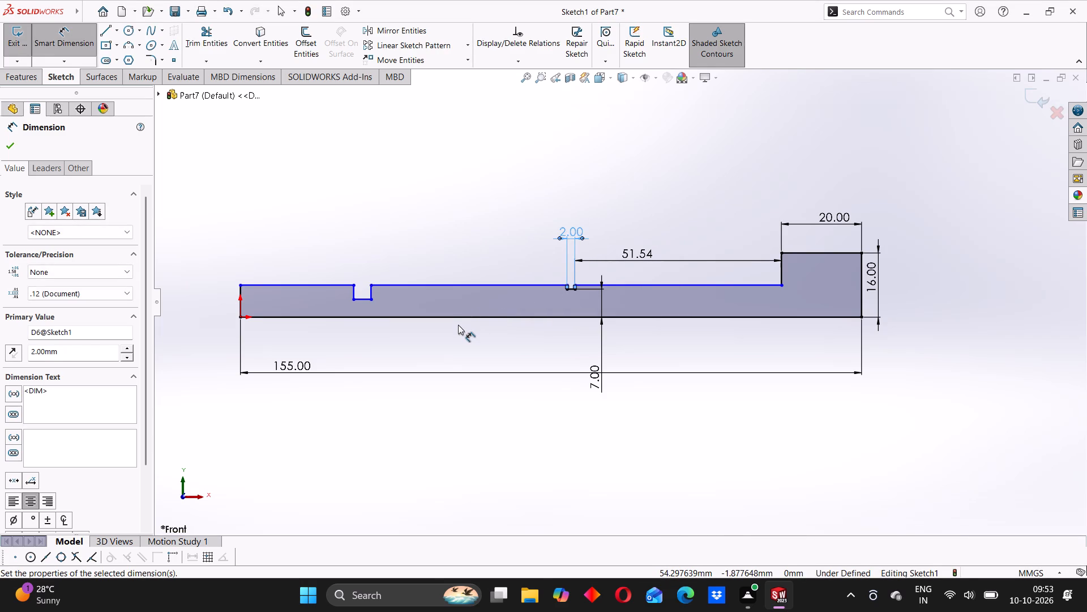
Dimension the upper horizontal edge between the two grooves as 20 mm.
click(491, 286)
click(478, 239)
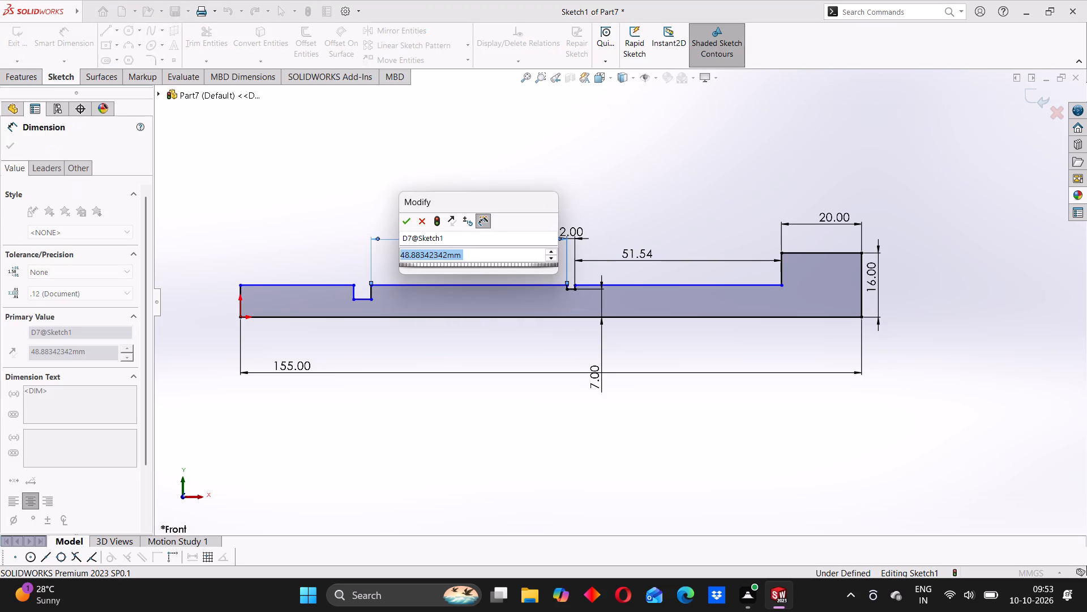
text(20)
key(Return)
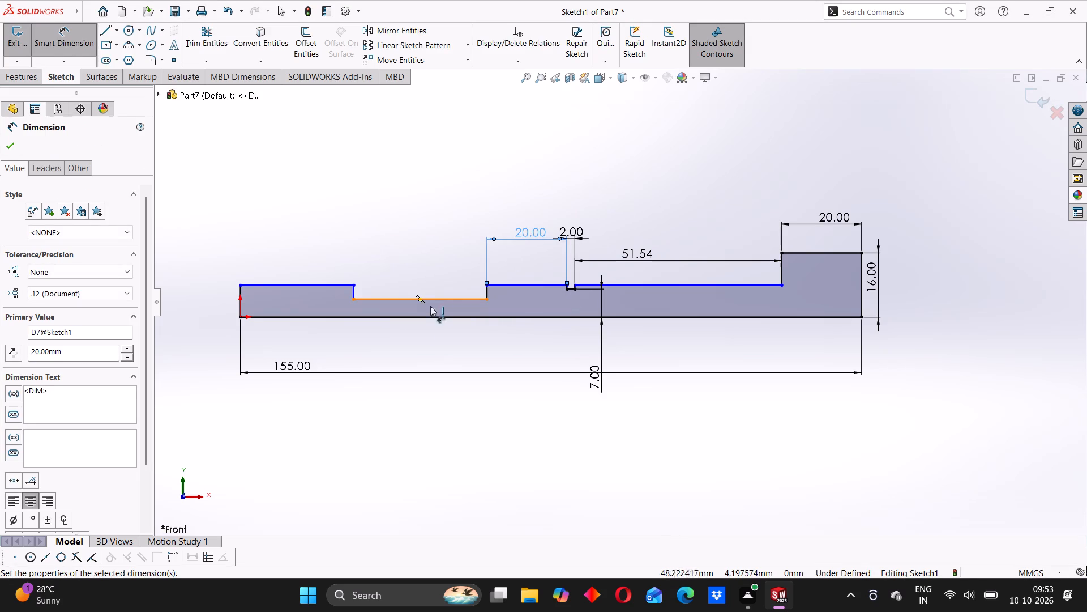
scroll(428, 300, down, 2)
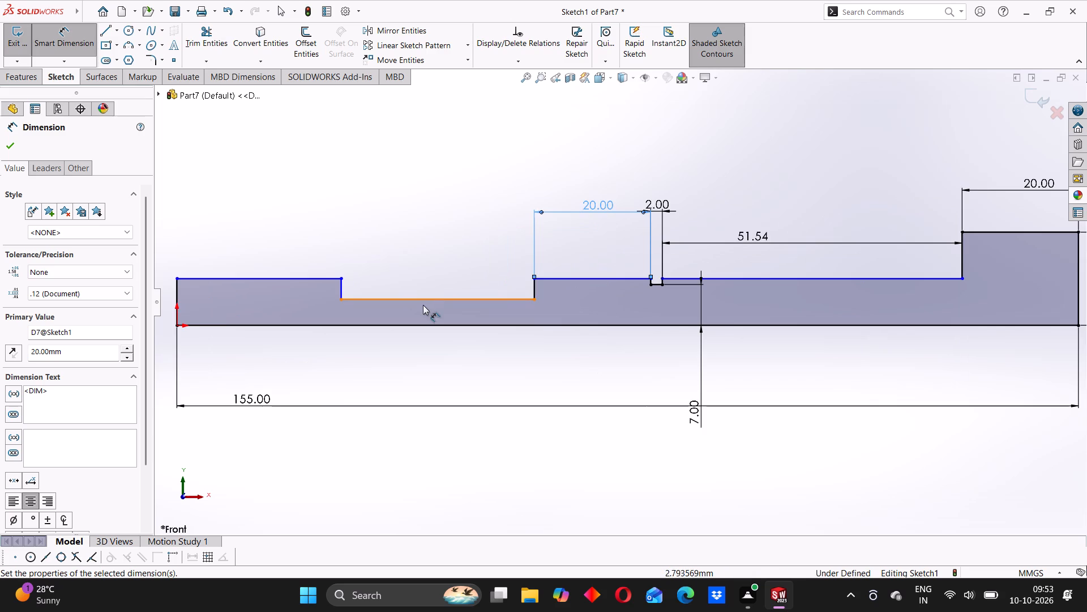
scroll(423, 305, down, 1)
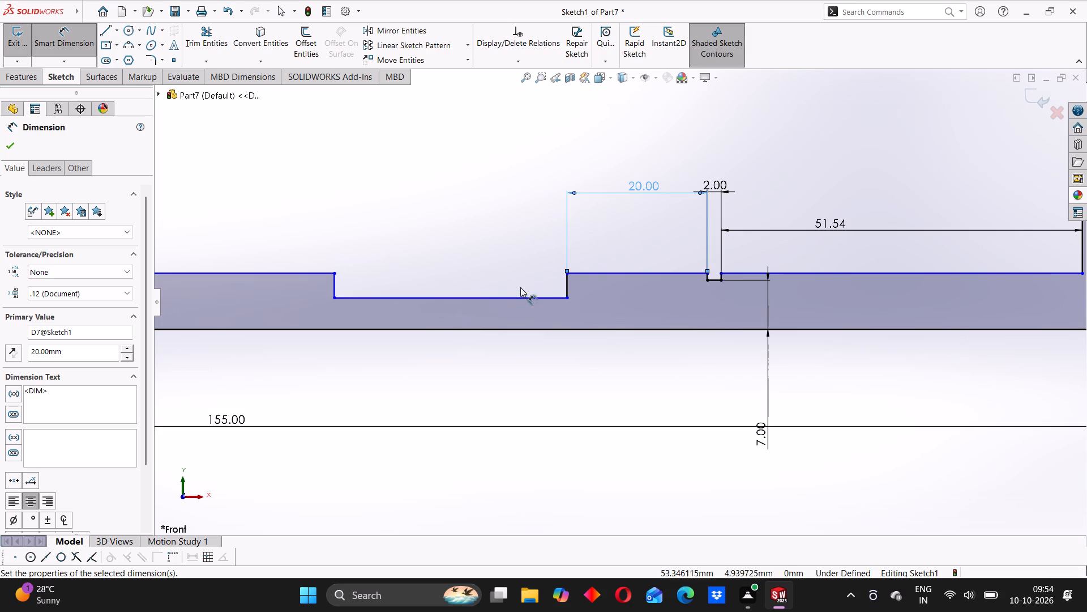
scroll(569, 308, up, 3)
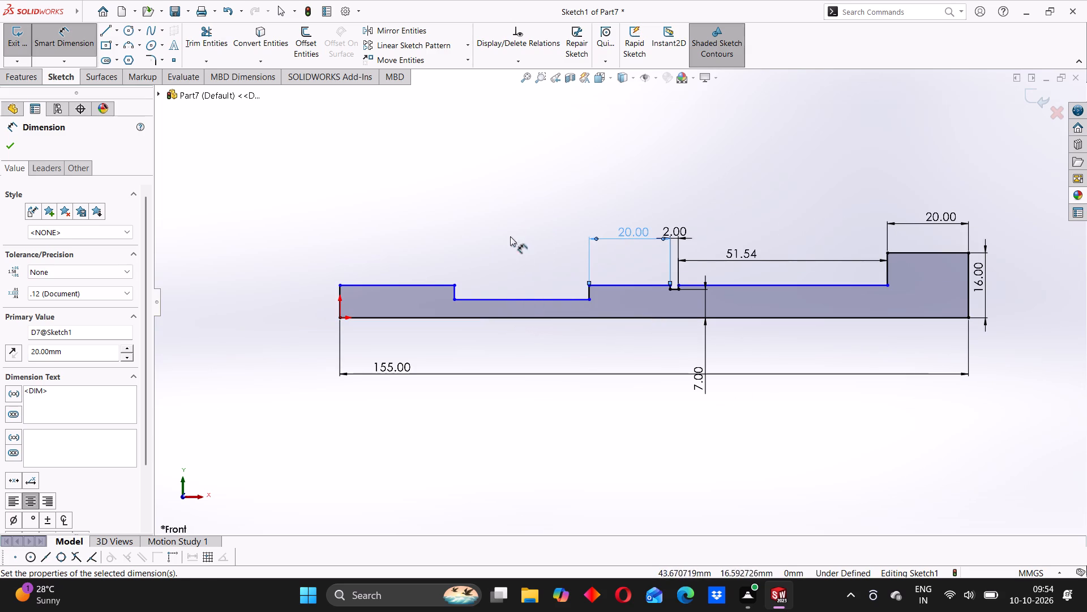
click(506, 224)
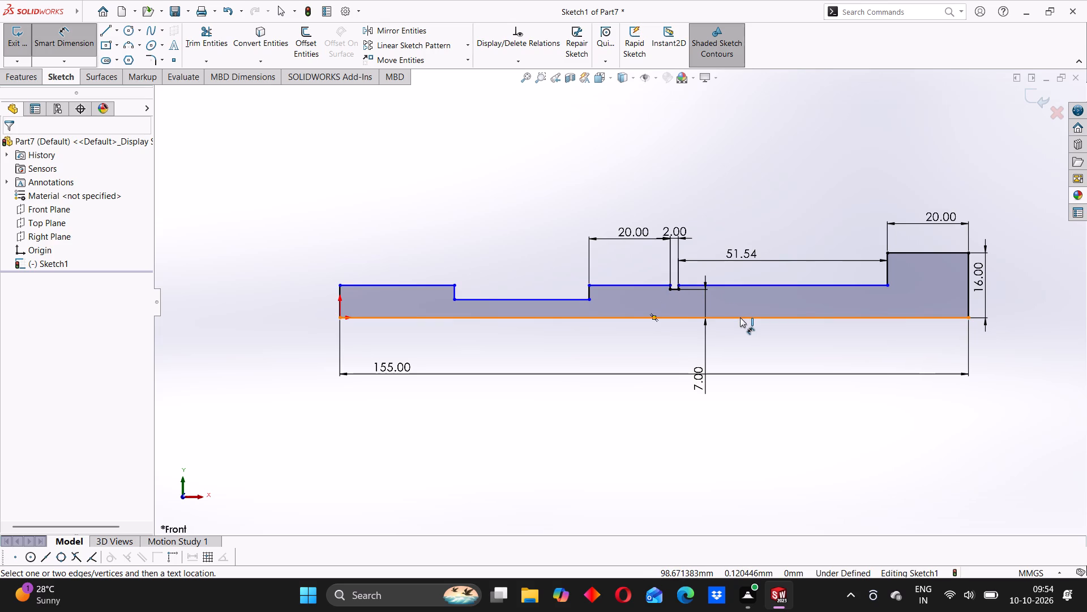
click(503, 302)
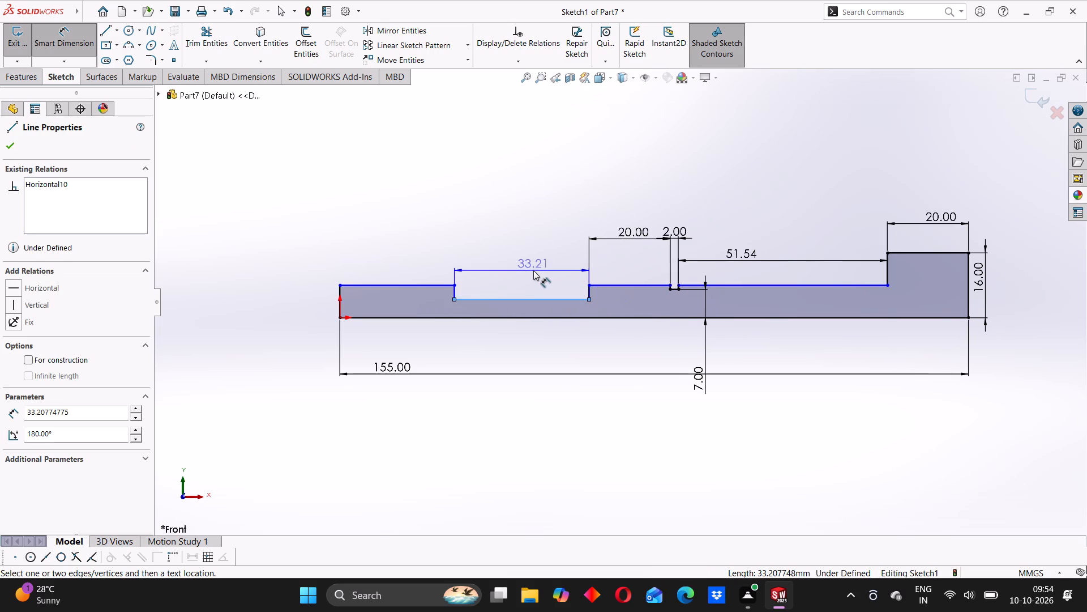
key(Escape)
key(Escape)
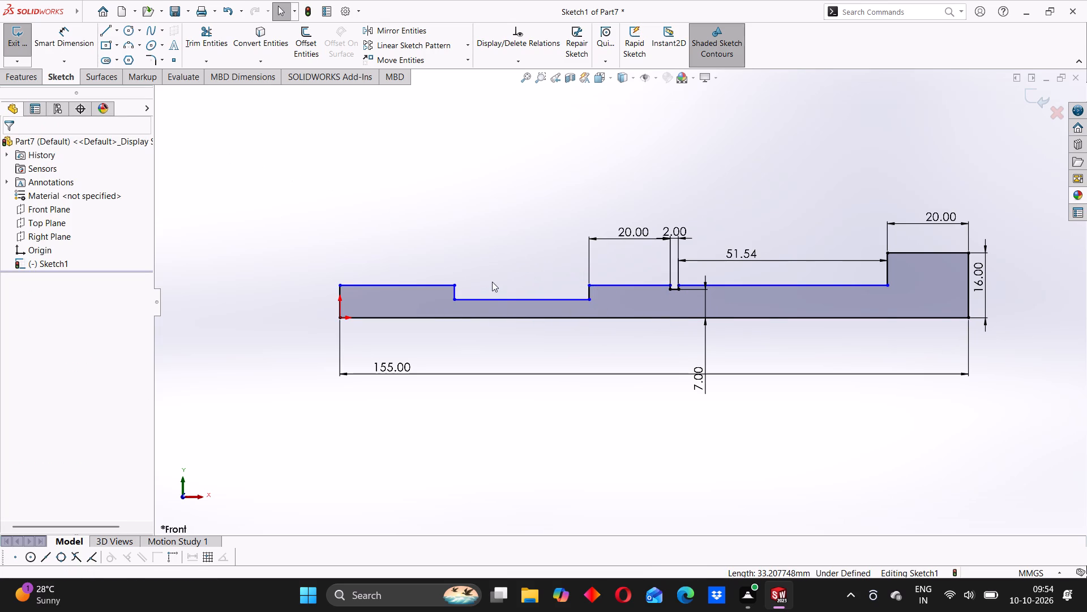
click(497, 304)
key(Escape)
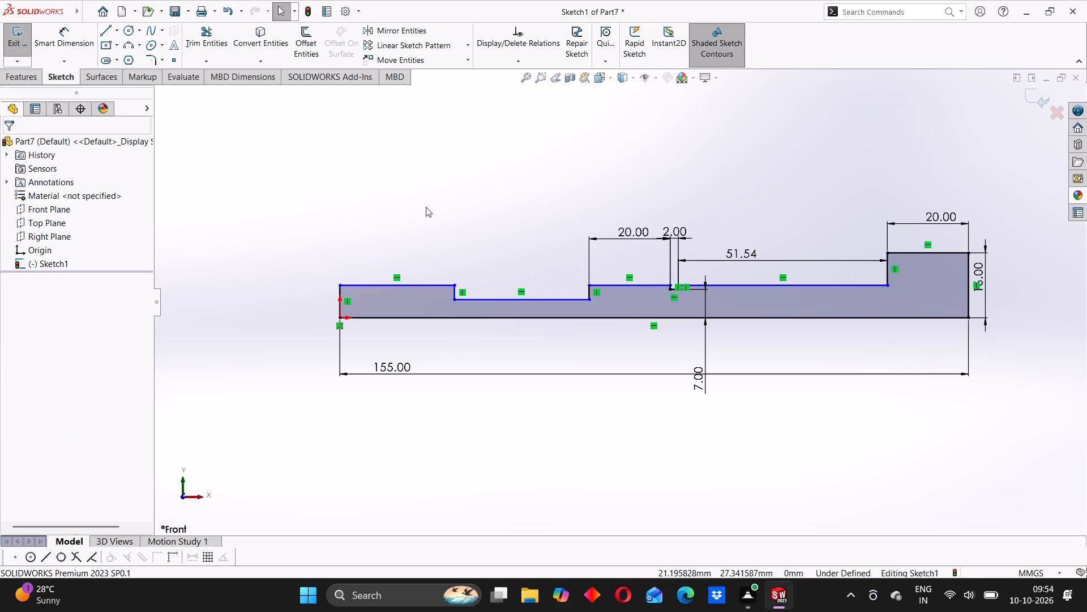
Add a collinear relation between the floor lines of the two grooves.
click(485, 296)
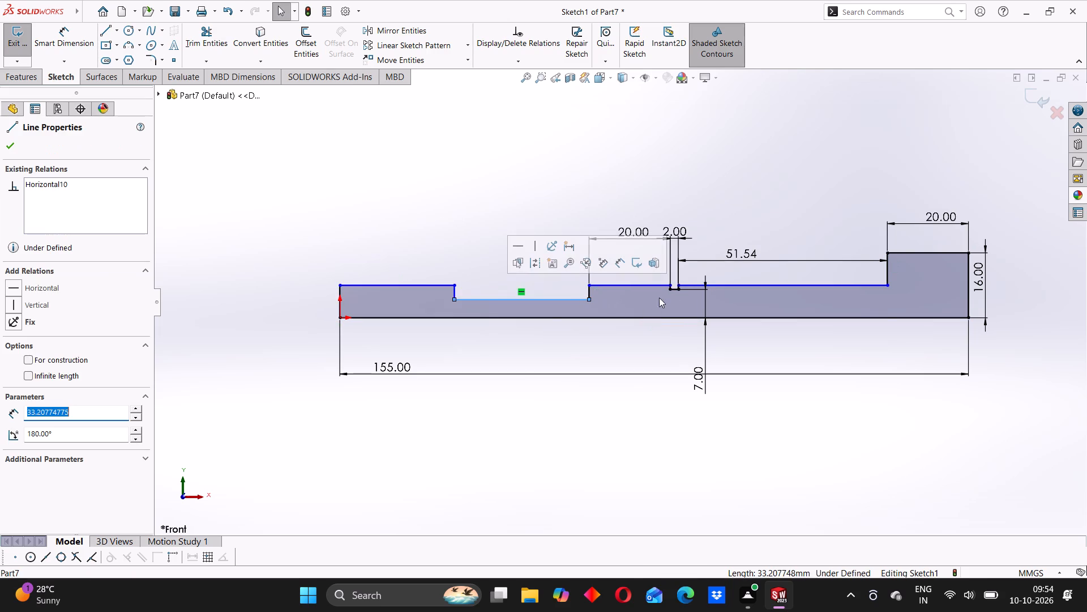
scroll(673, 296, down, 3)
ctrl+click(663, 286)
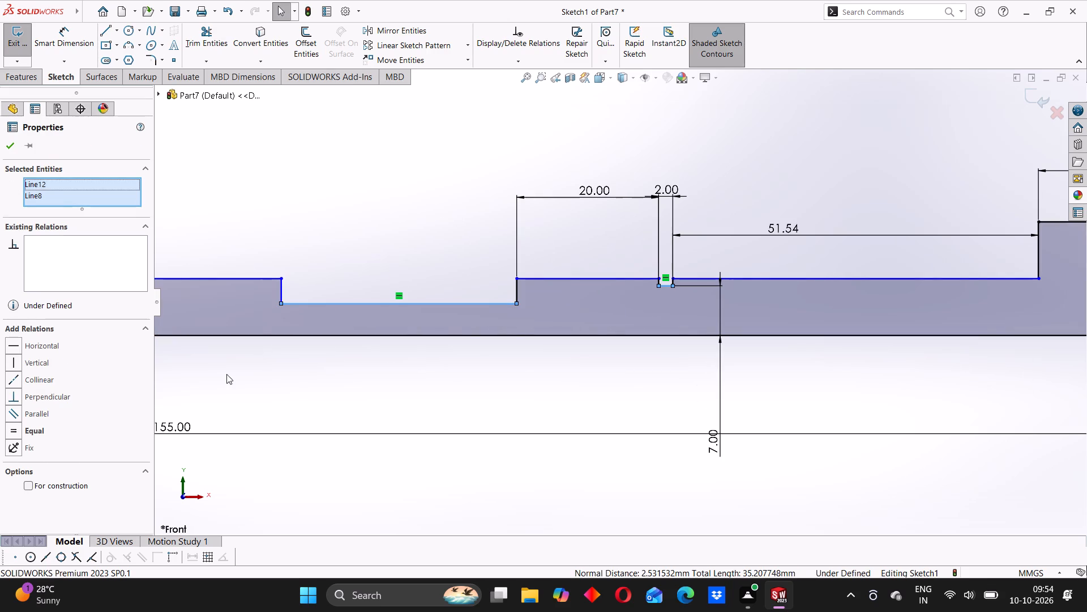
click(15, 380)
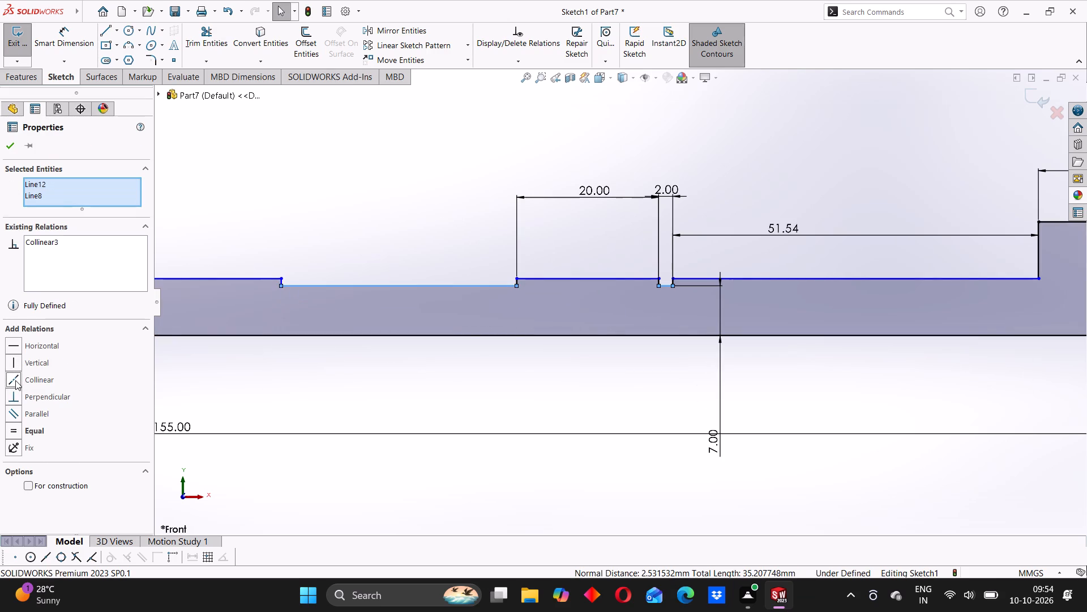
Dimension the vertical end line at the origin as 9 mm.
click(17, 144)
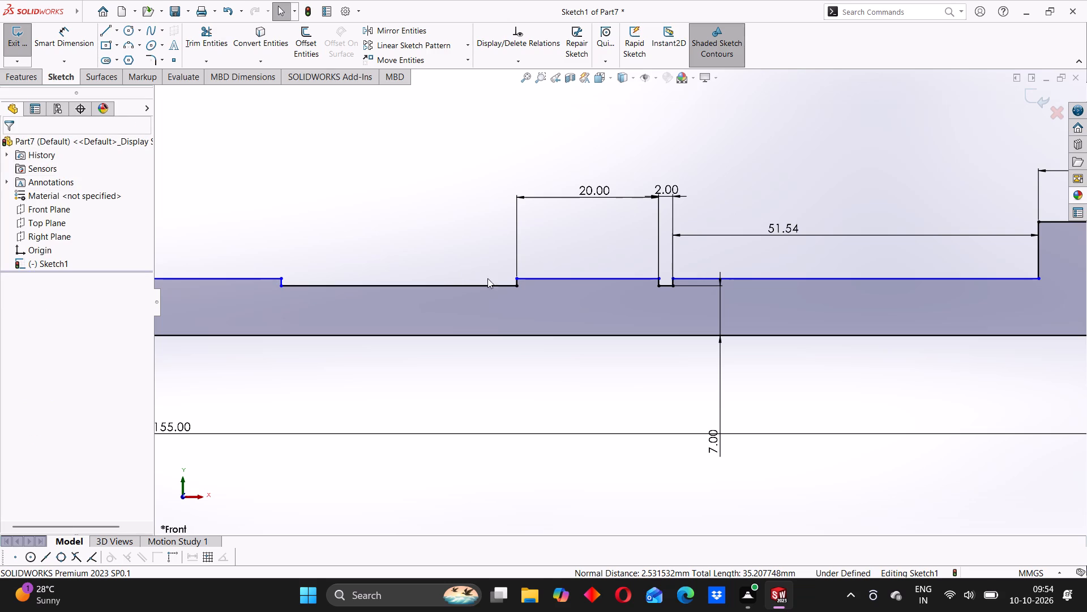
scroll(610, 298, up, 2)
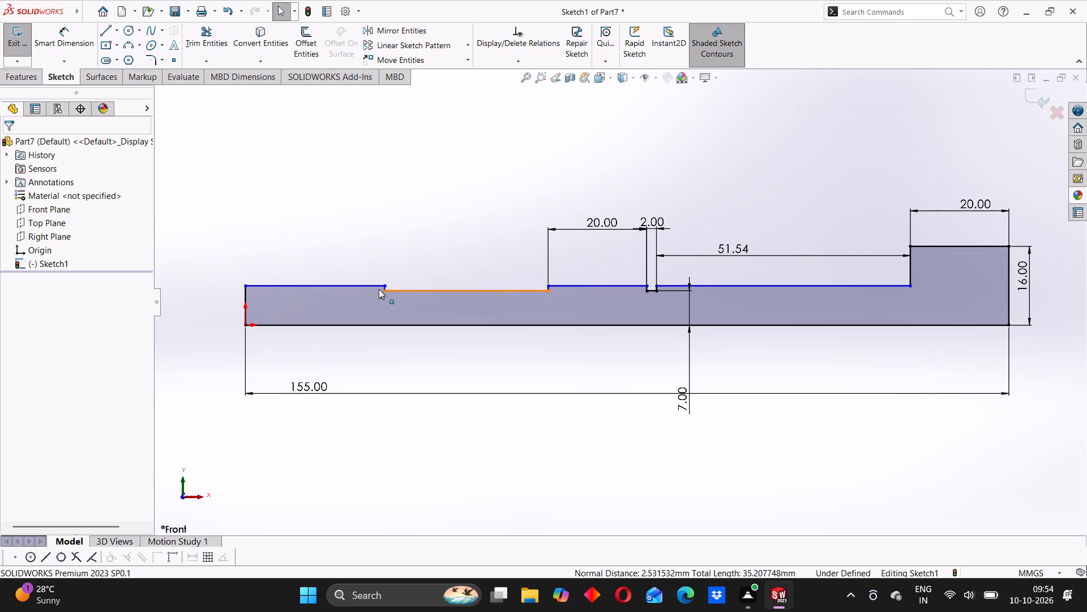
scroll(438, 295, up, 2)
scroll(386, 288, down, 2)
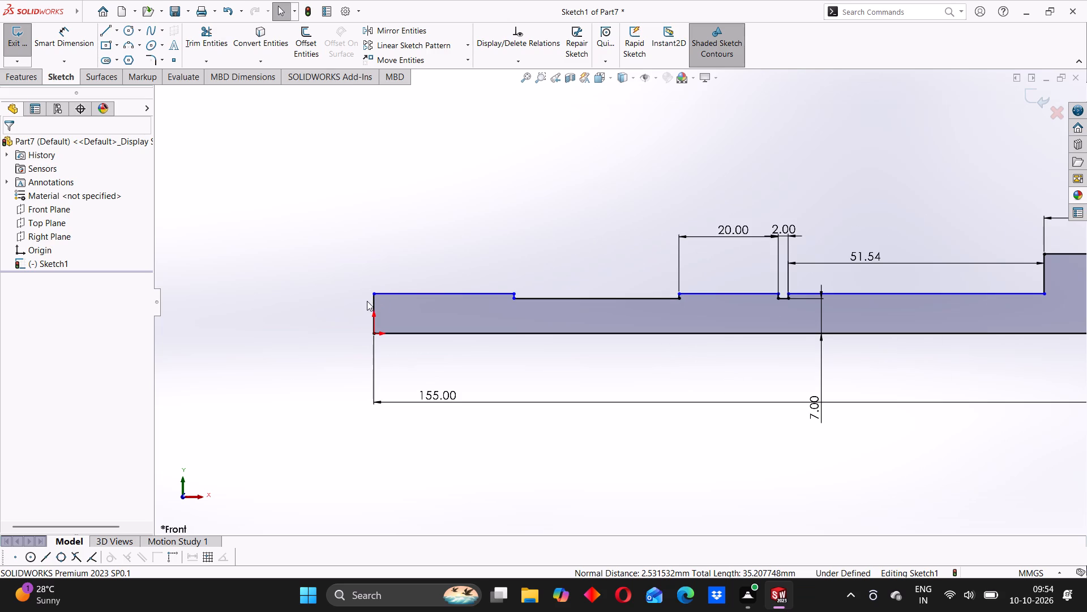
click(374, 304)
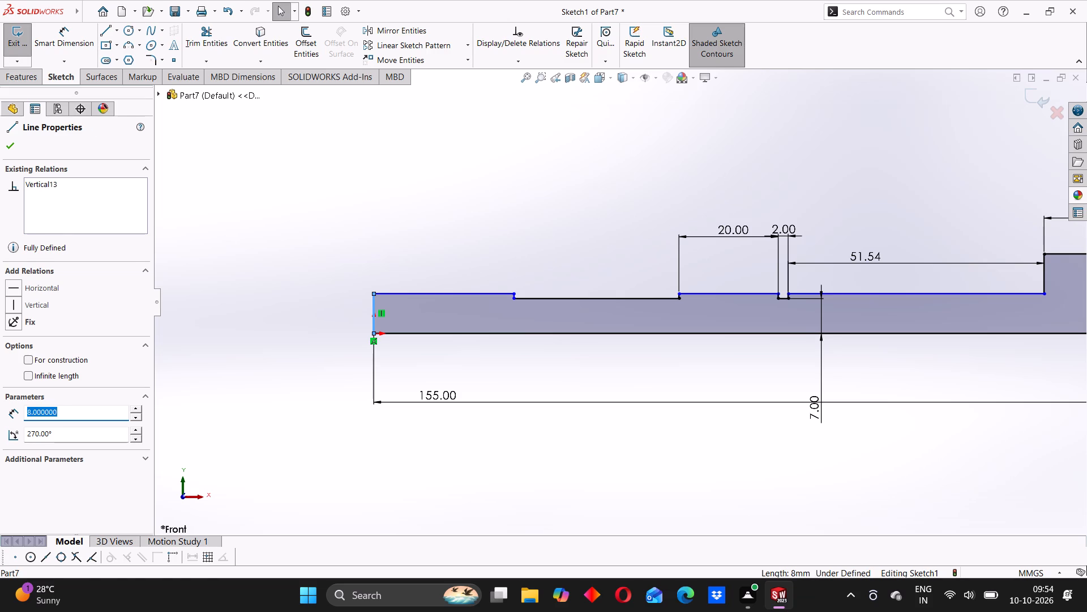
click(62, 48)
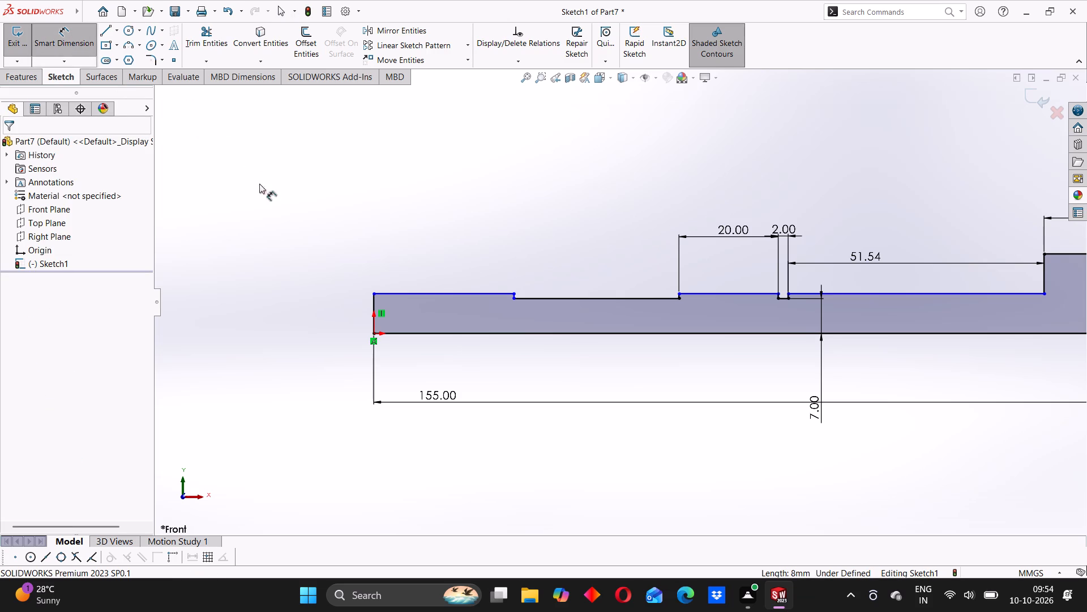
click(372, 301)
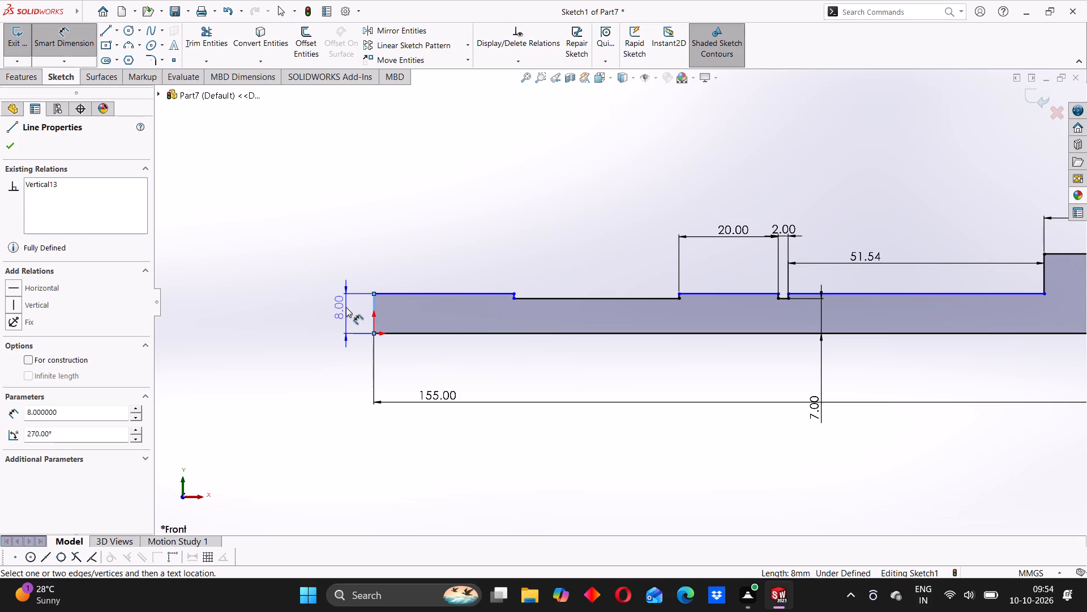
click(346, 307)
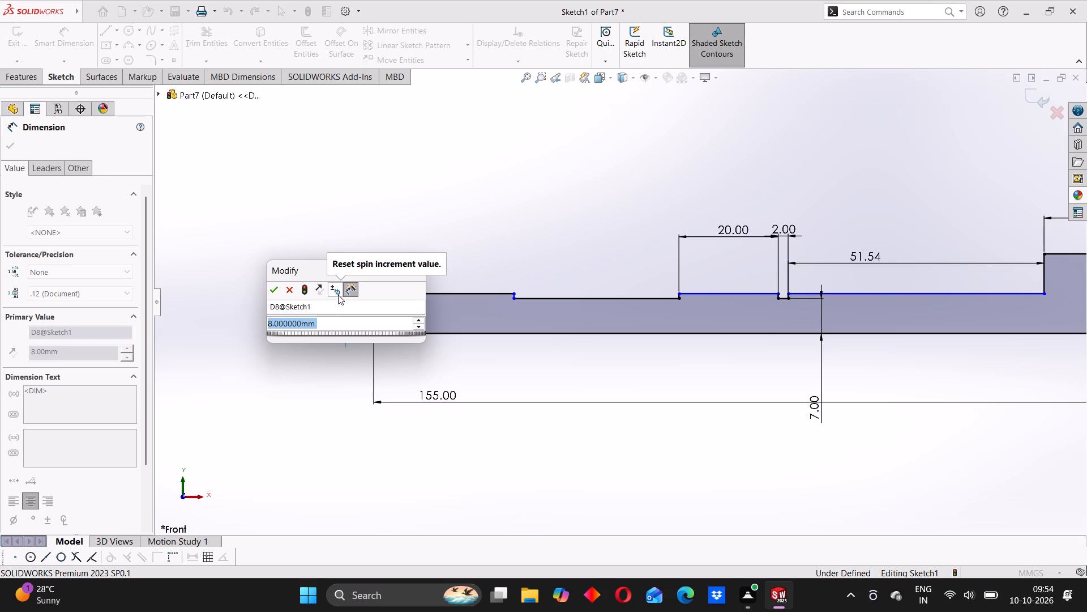
key(9)
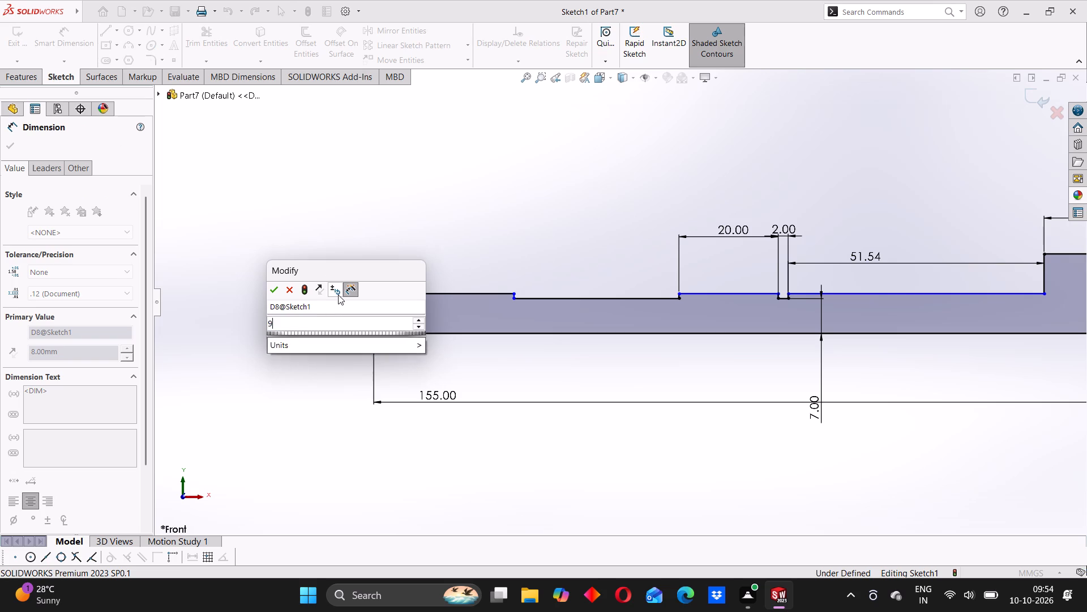
key(Return)
scroll(531, 292, up, 3)
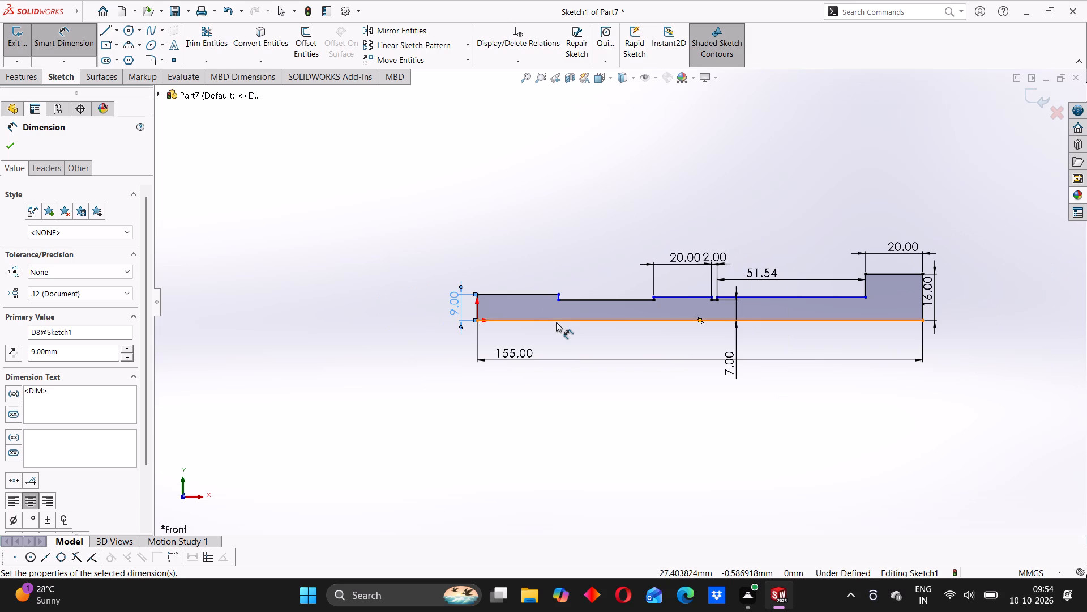
scroll(615, 321, down, 1)
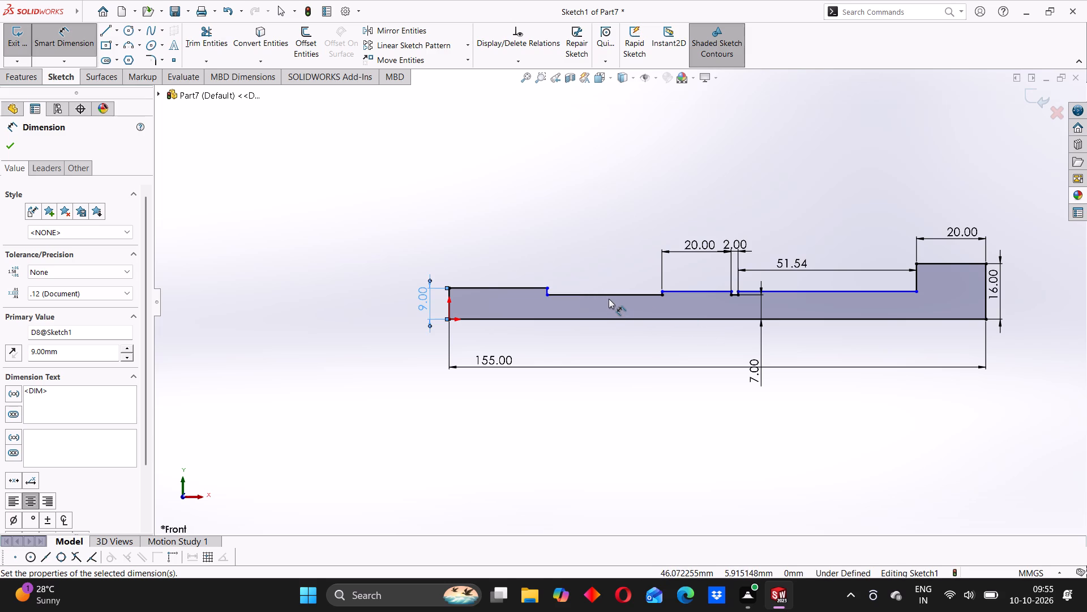
click(430, 232)
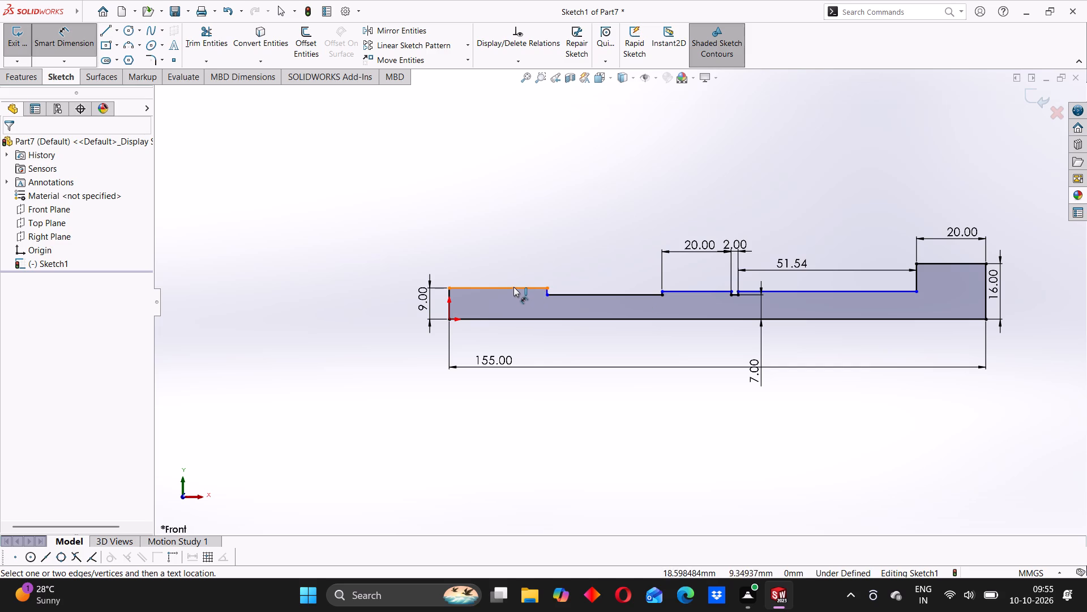
click(78, 39)
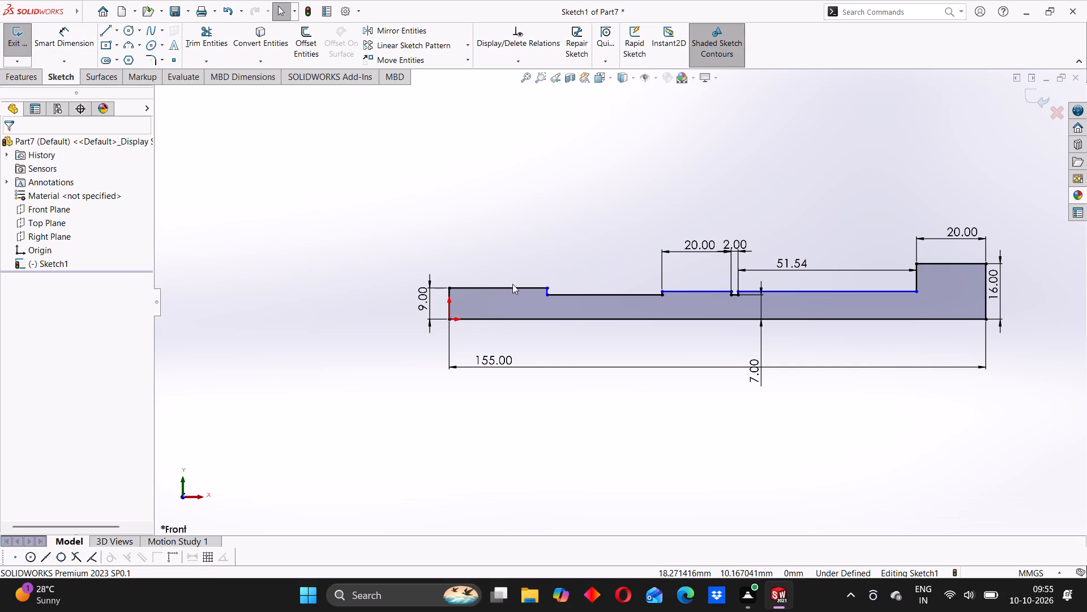
Add a collinear relation between the three upper horizontal edges on either side of the two grooves.
click(489, 288)
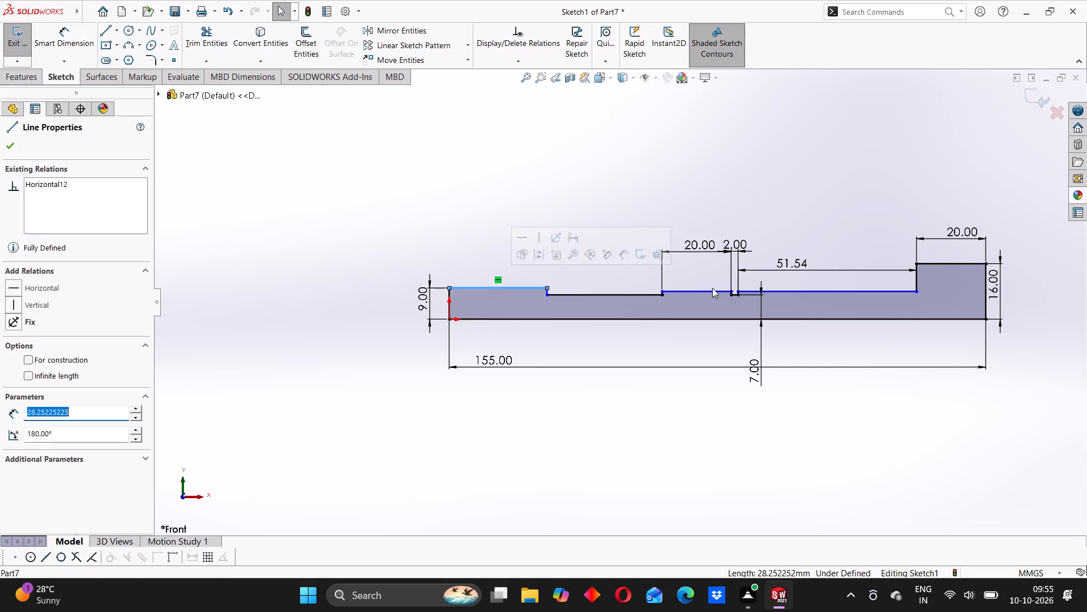
ctrl+click(684, 291)
ctrl+click(792, 291)
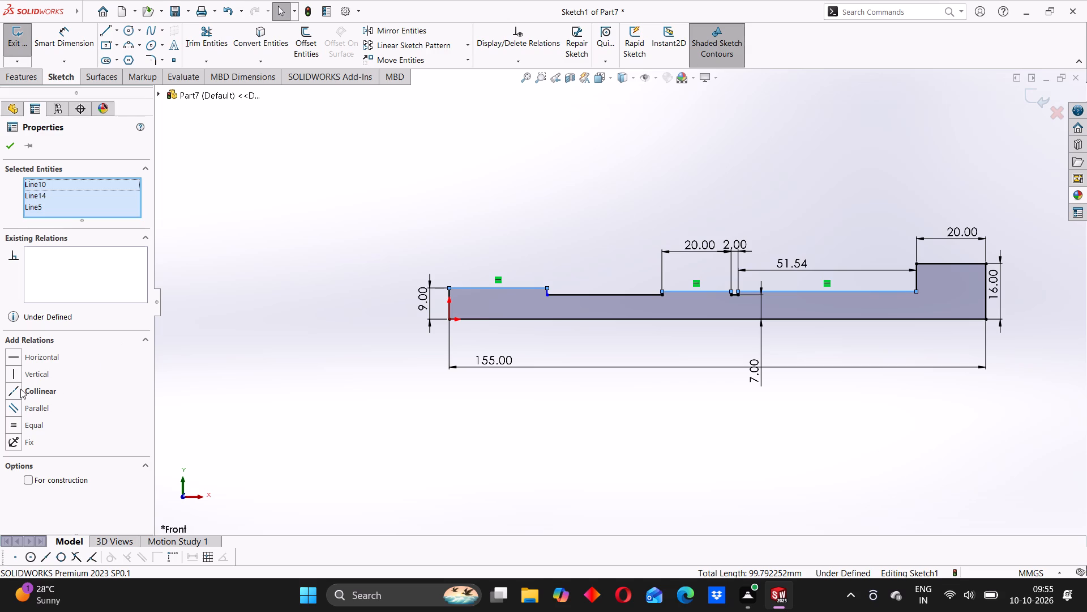
click(19, 390)
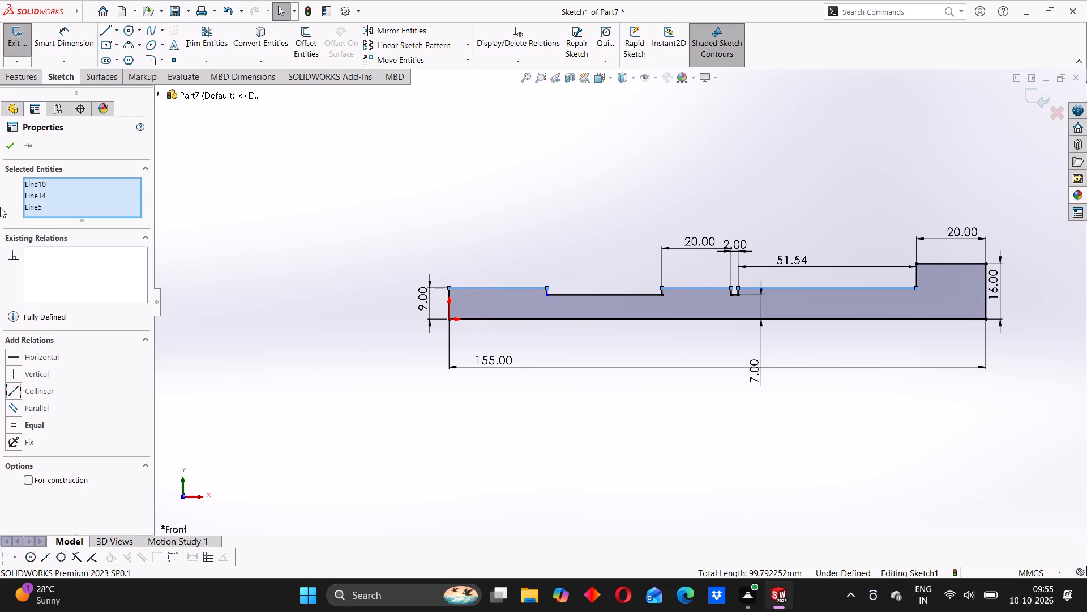
click(10, 143)
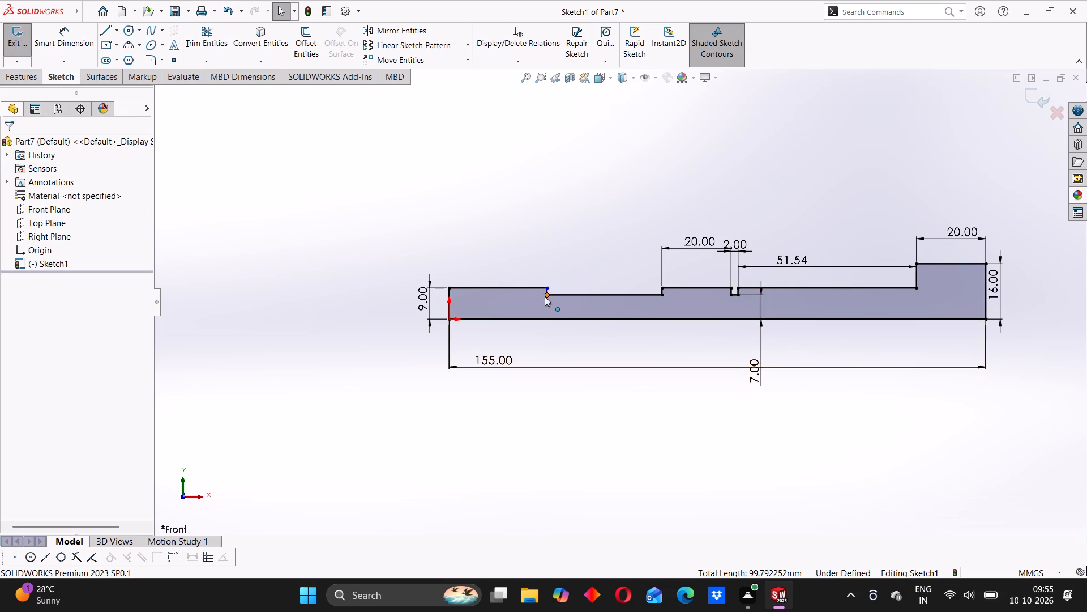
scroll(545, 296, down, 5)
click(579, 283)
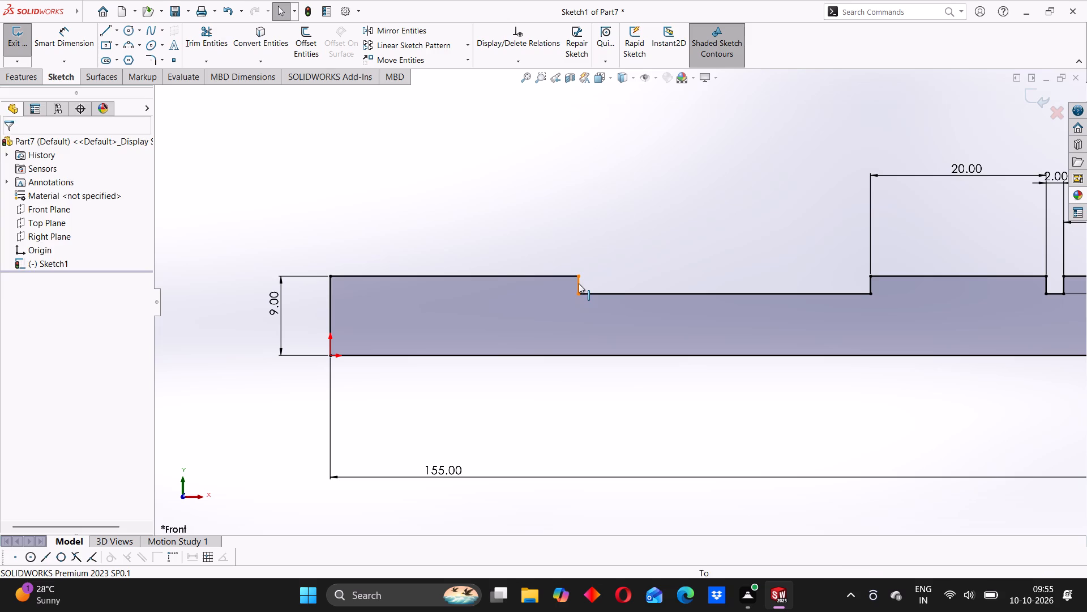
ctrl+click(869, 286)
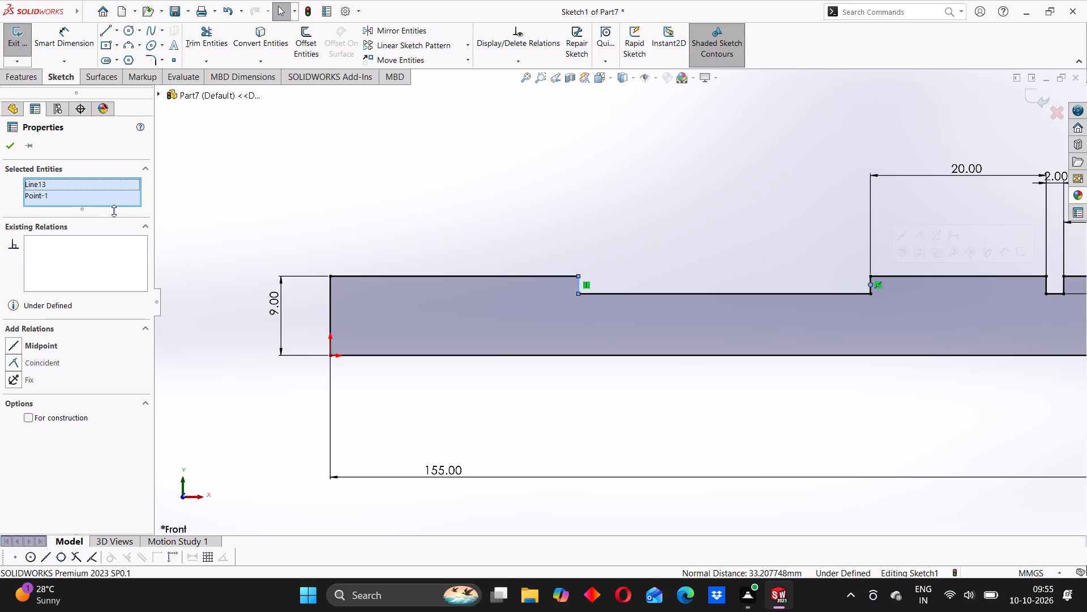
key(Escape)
Dimension the floor line of the wide groove nearest the origin as 2 mm.
scroll(861, 328, up, 4)
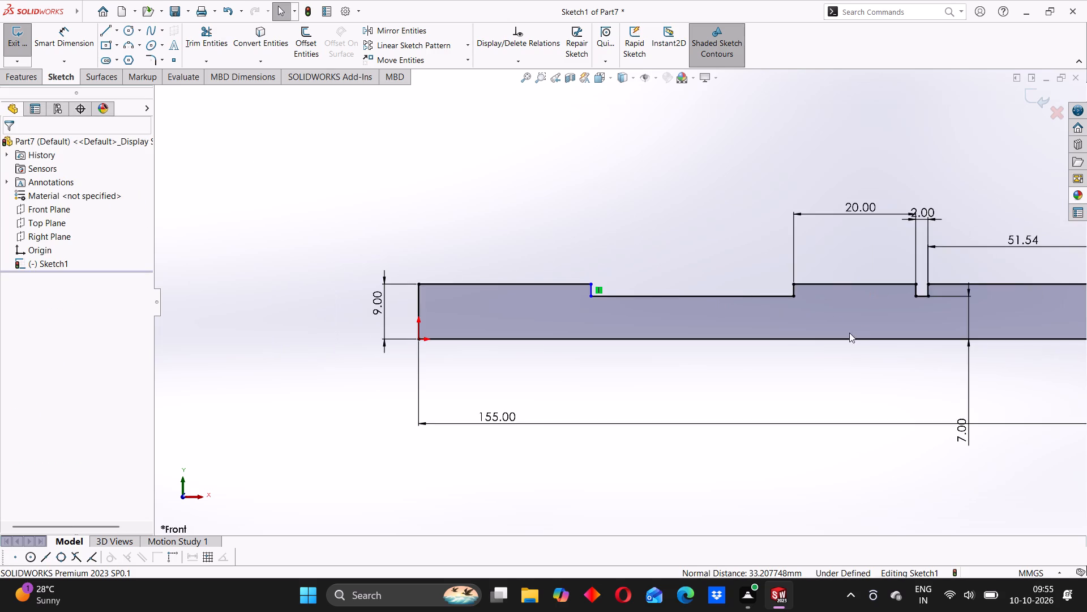
scroll(849, 333, up, 1)
scroll(626, 304, down, 2)
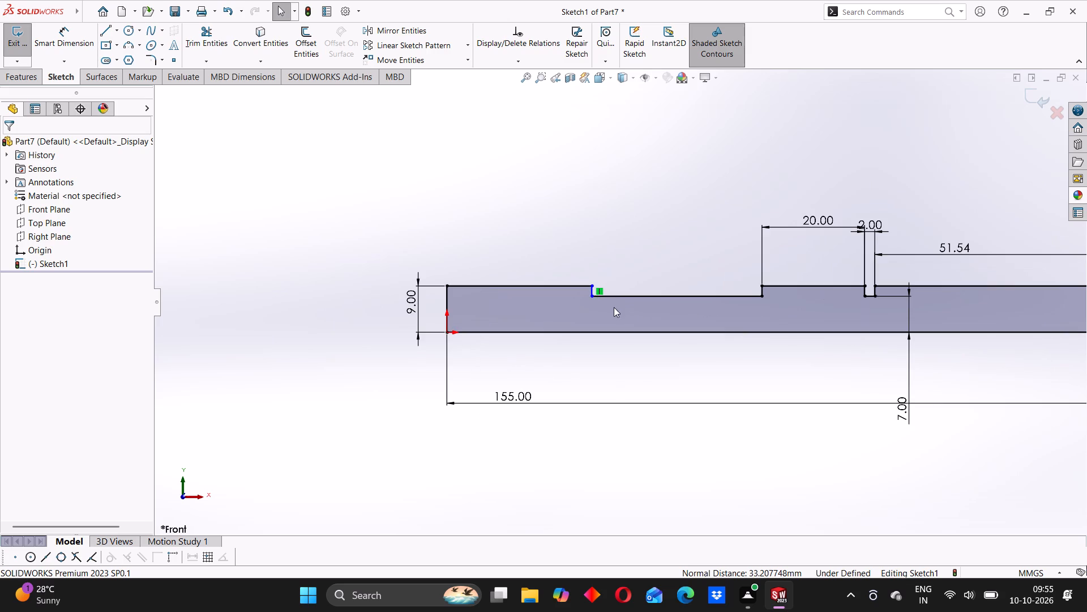
click(638, 296)
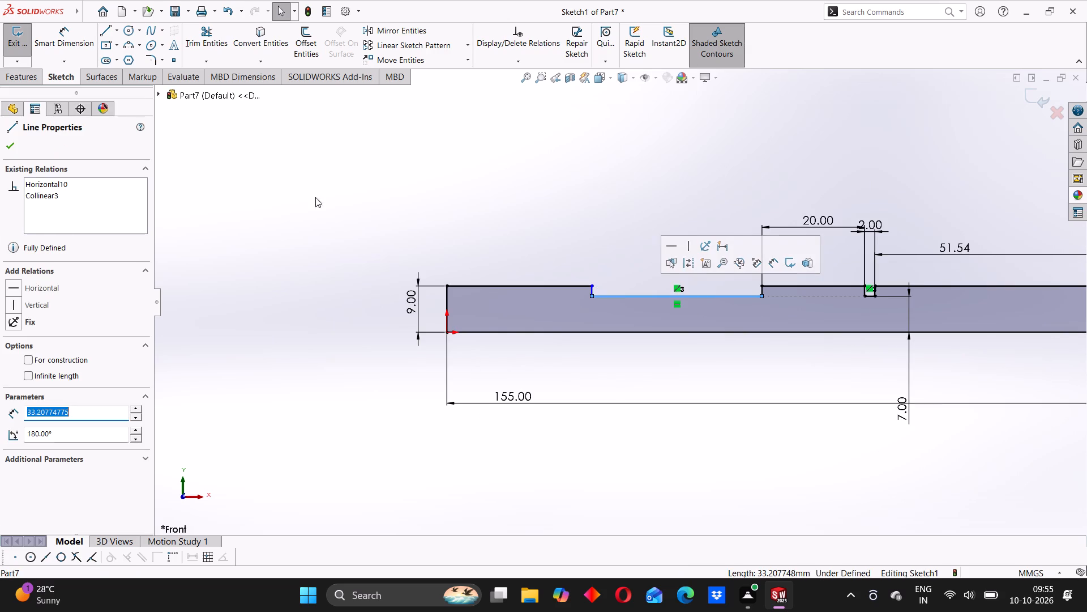
click(65, 48)
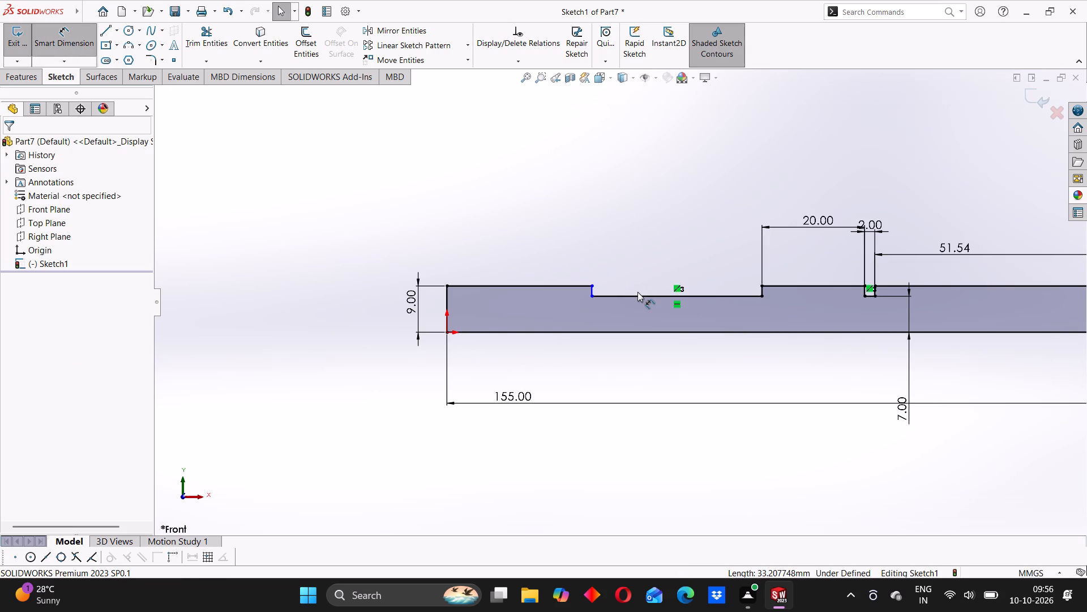
click(637, 296)
click(635, 253)
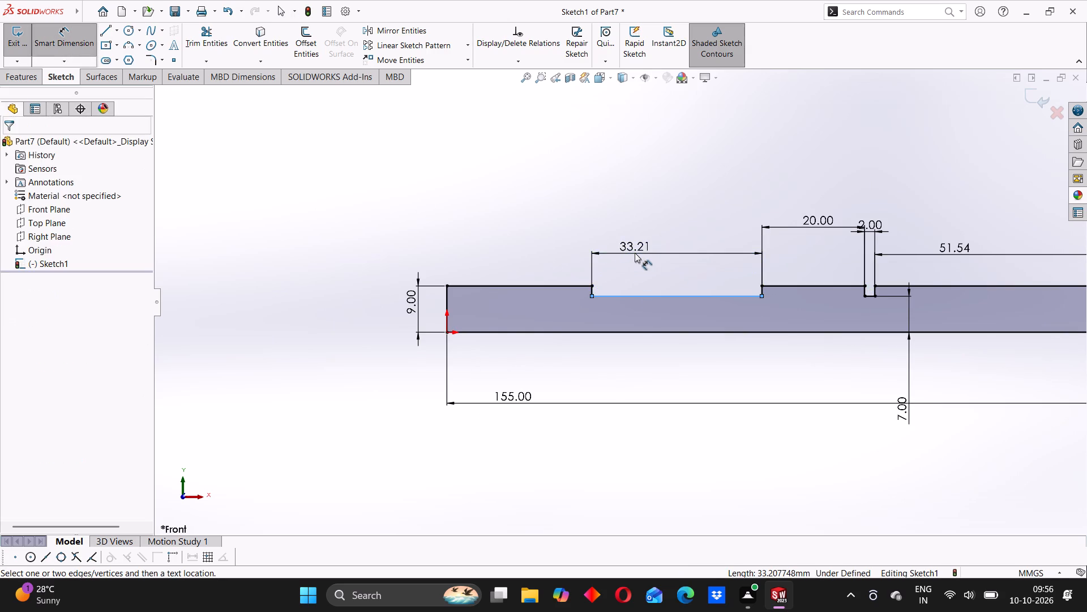
key(2)
key(Return)
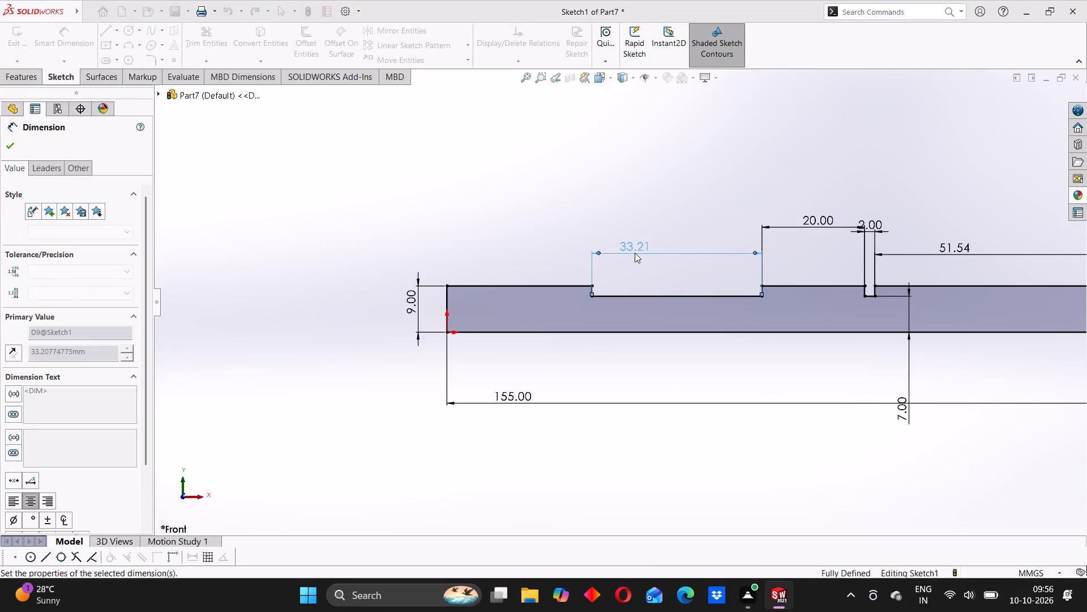
click(586, 239)
Examine the whole half-profile and its dimensions, from the origin end to the raised end.
scroll(768, 308, up, 5)
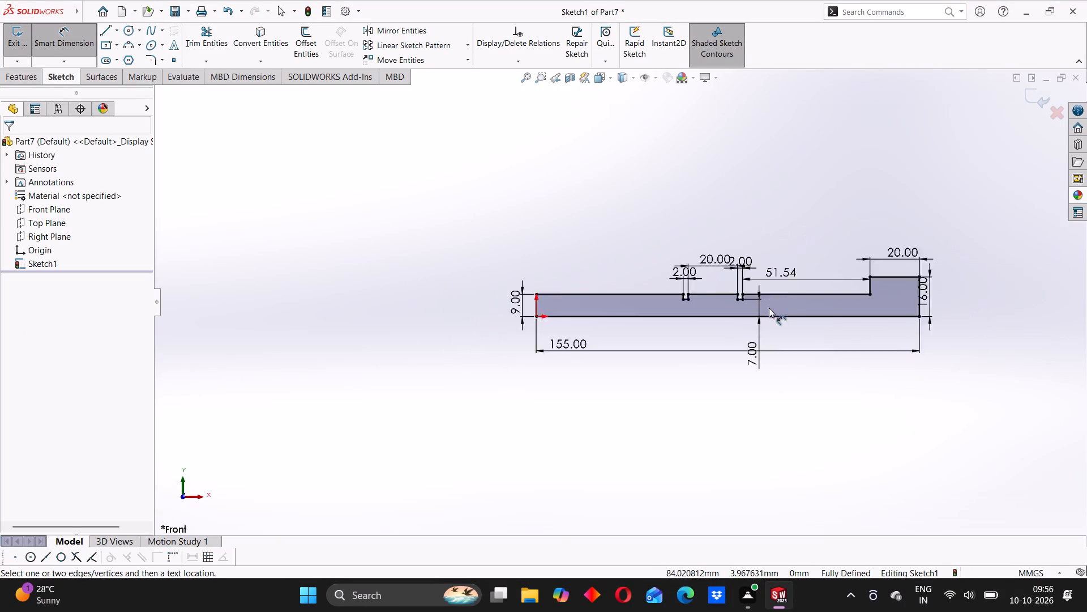
scroll(769, 308, up, 1)
scroll(764, 300, down, 1)
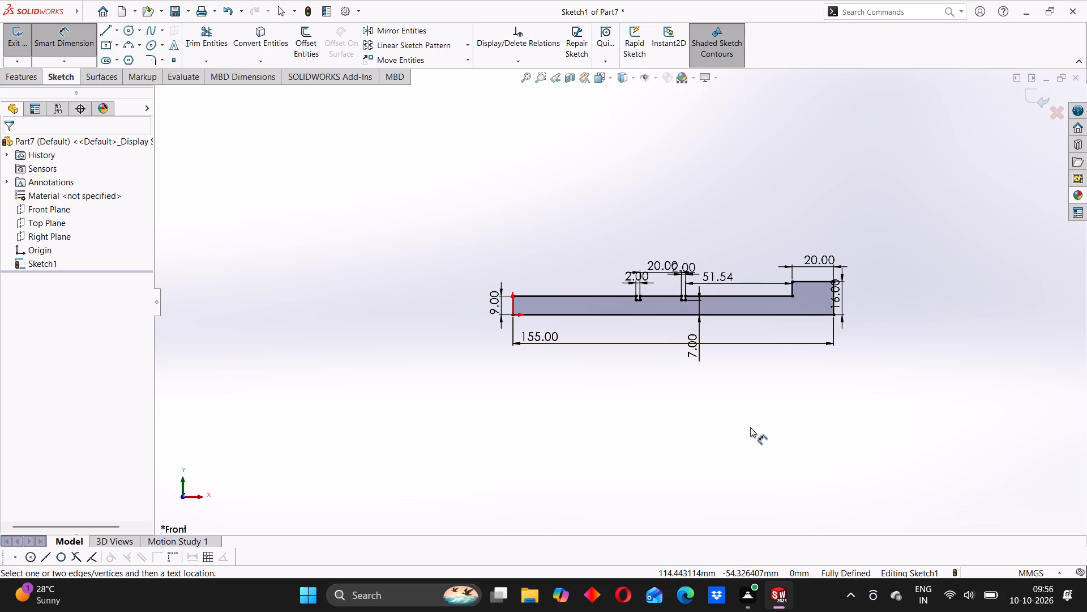
scroll(647, 280, down, 3)
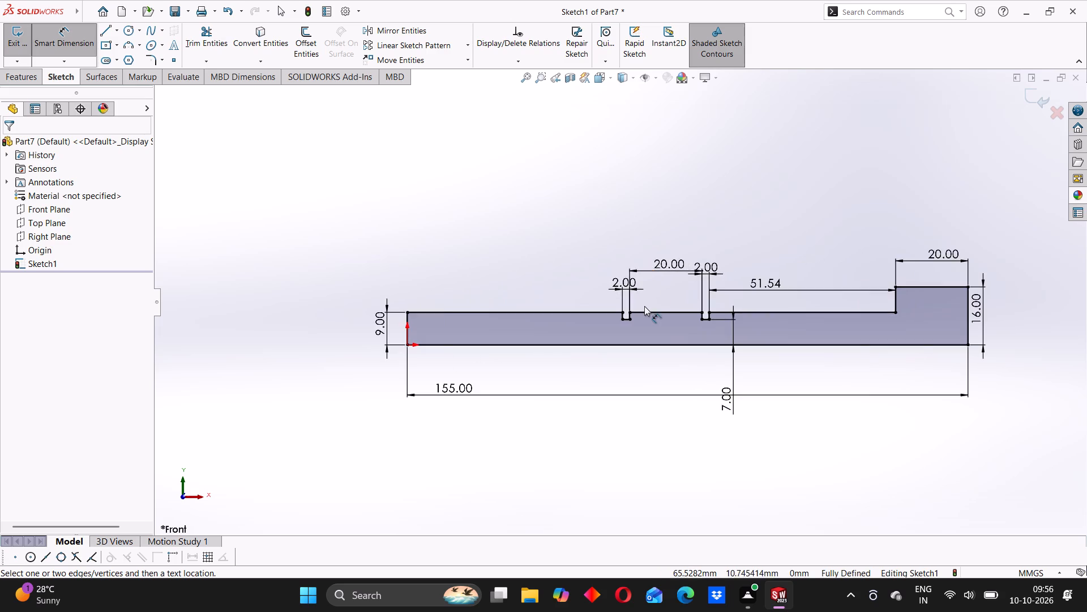
scroll(644, 306, up, 3)
scroll(811, 290, down, 2)
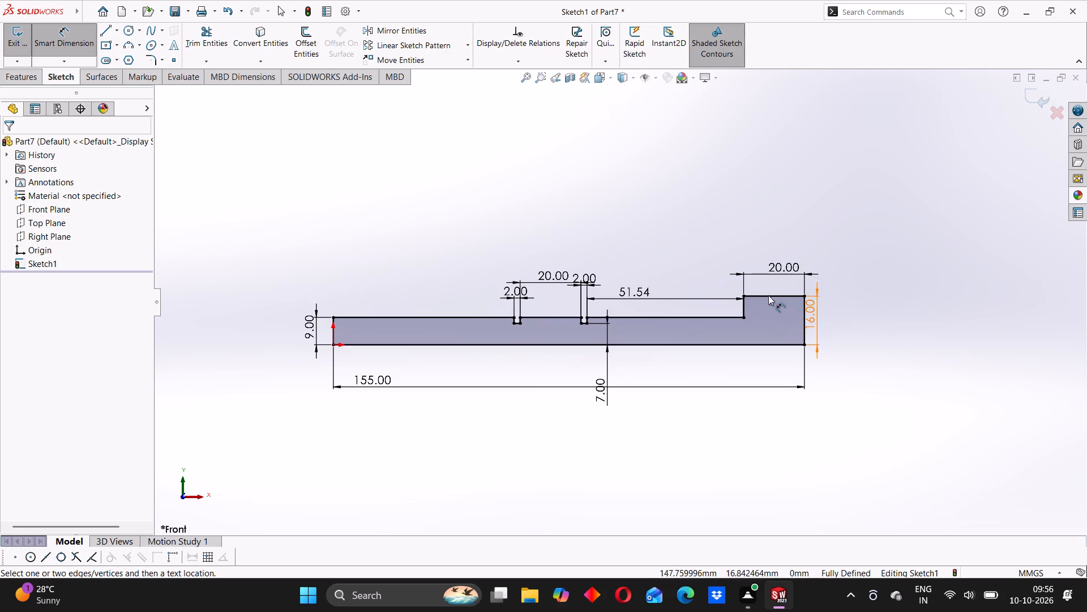
click(449, 250)
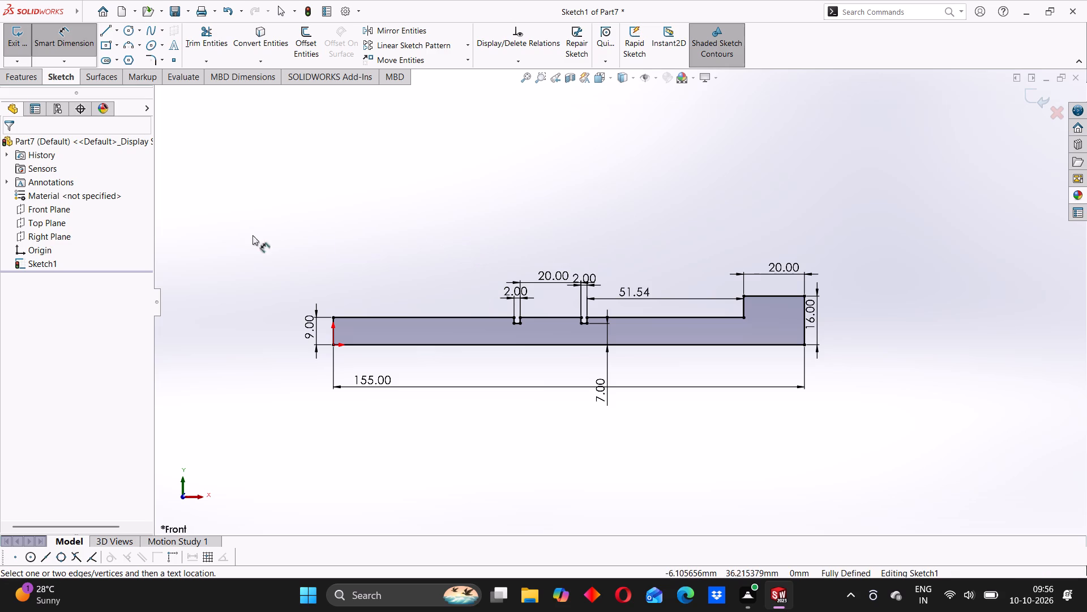
click(83, 46)
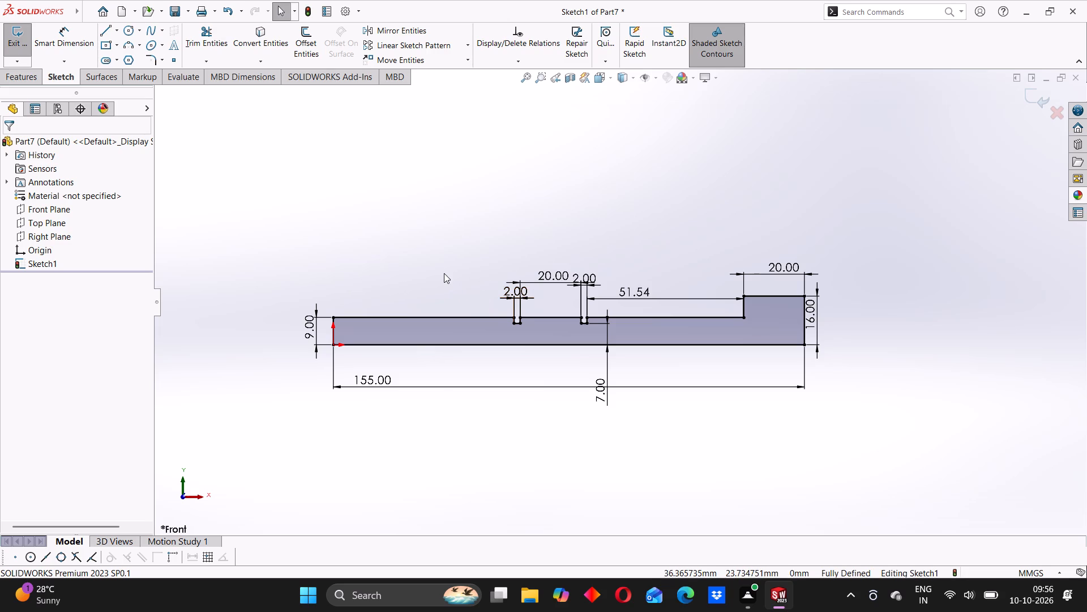
scroll(673, 315, up, 1)
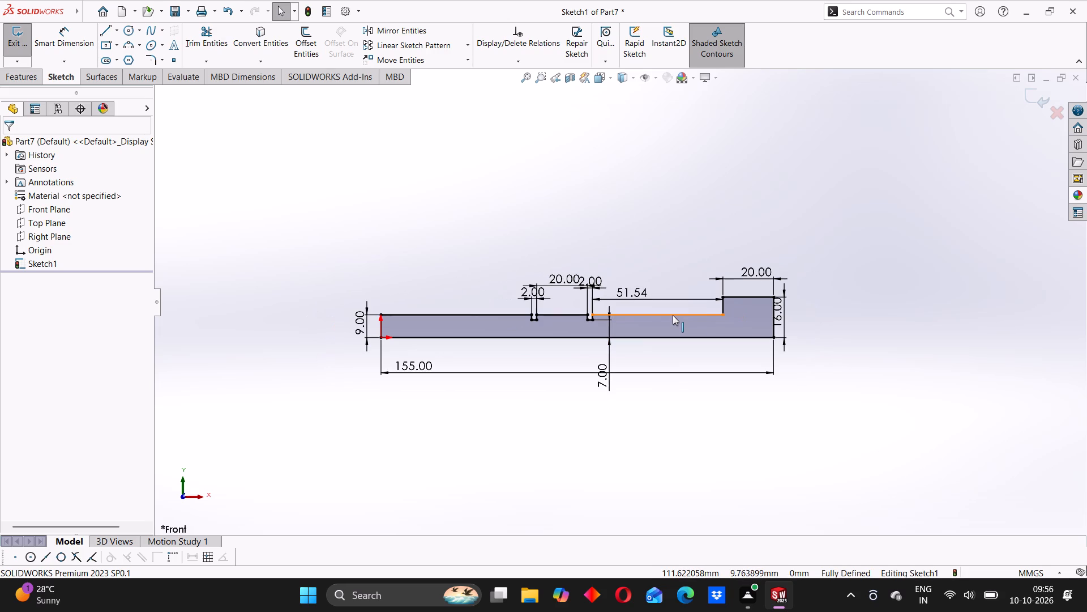
scroll(674, 315, down, 2)
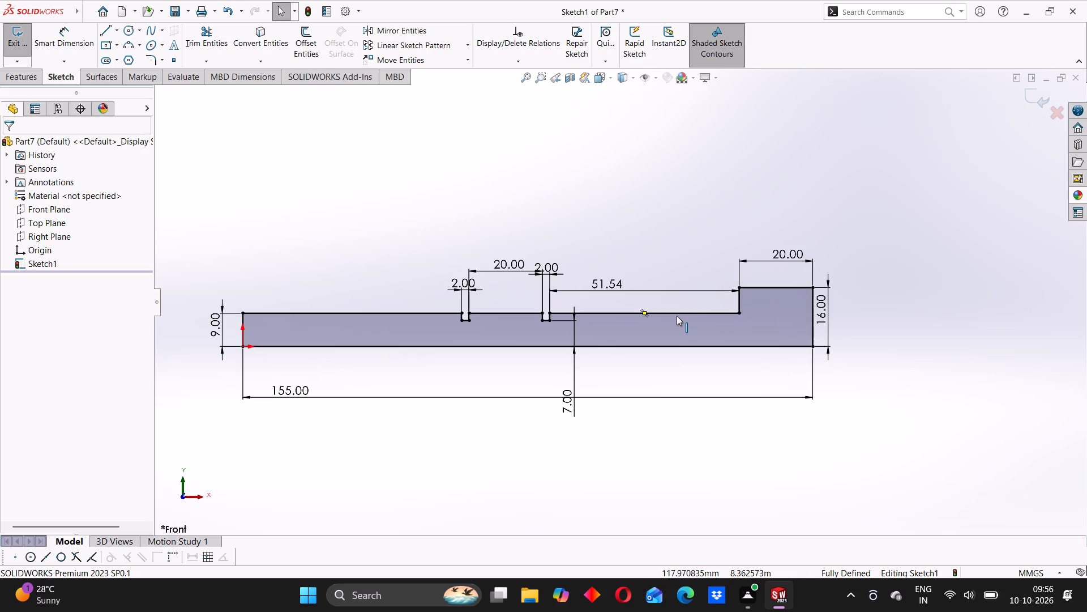
scroll(685, 327, up, 2)
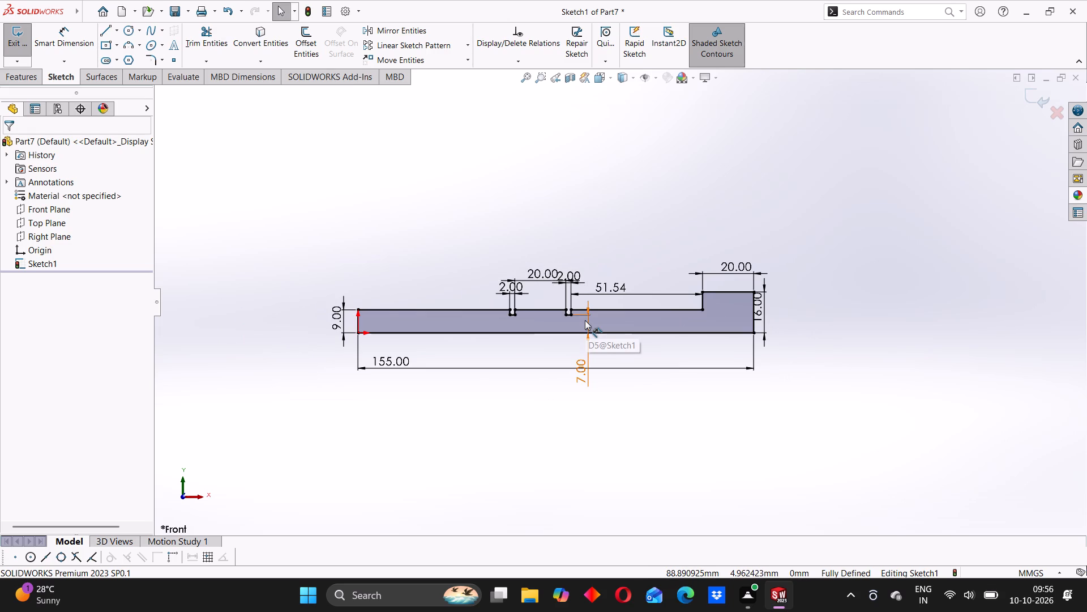
scroll(585, 320, up, 1)
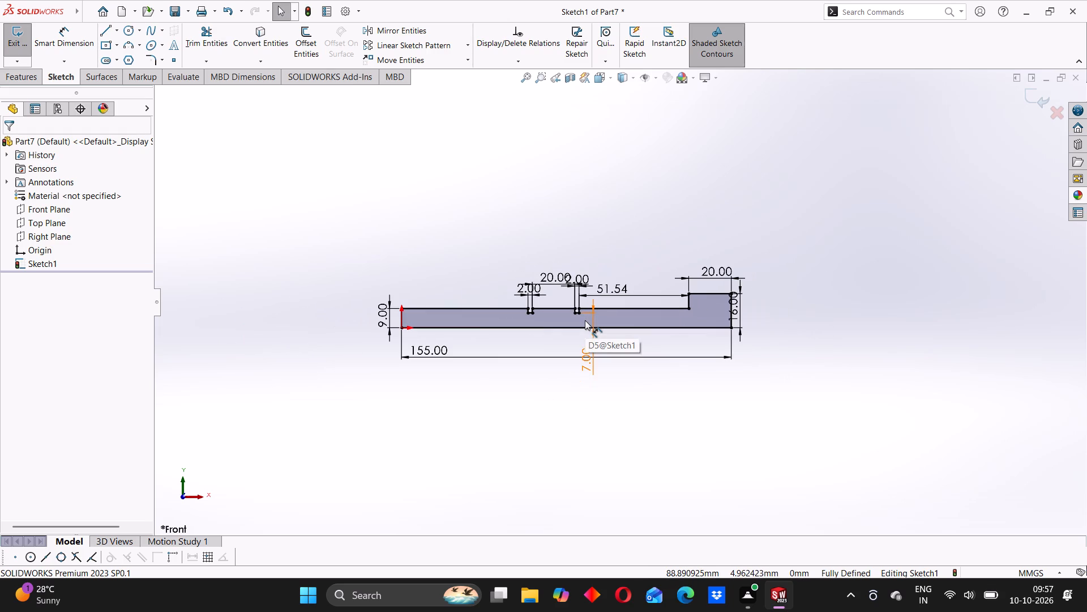
scroll(594, 319, up, 2)
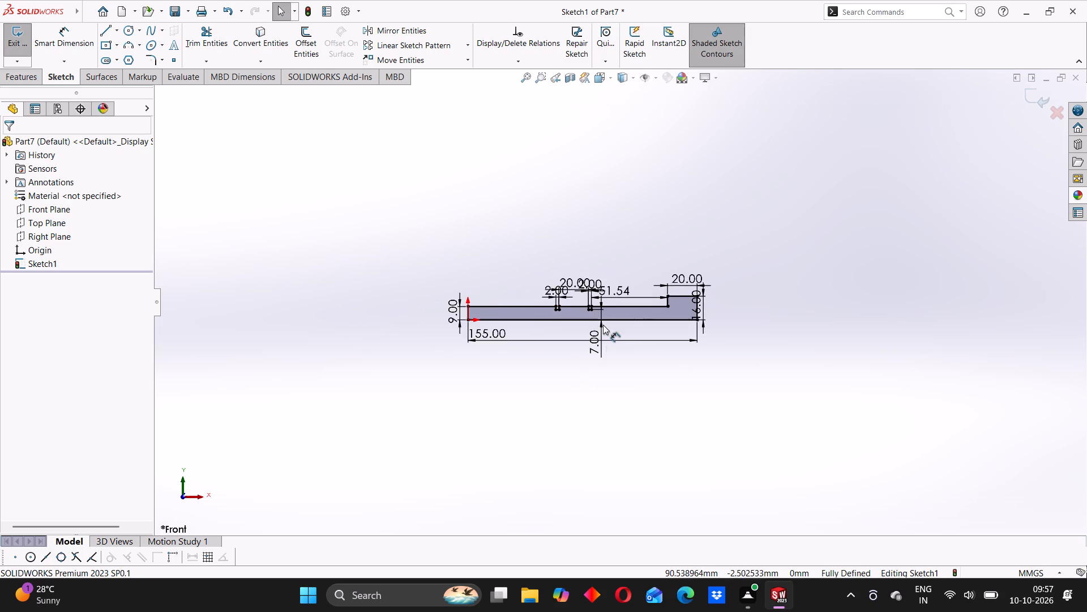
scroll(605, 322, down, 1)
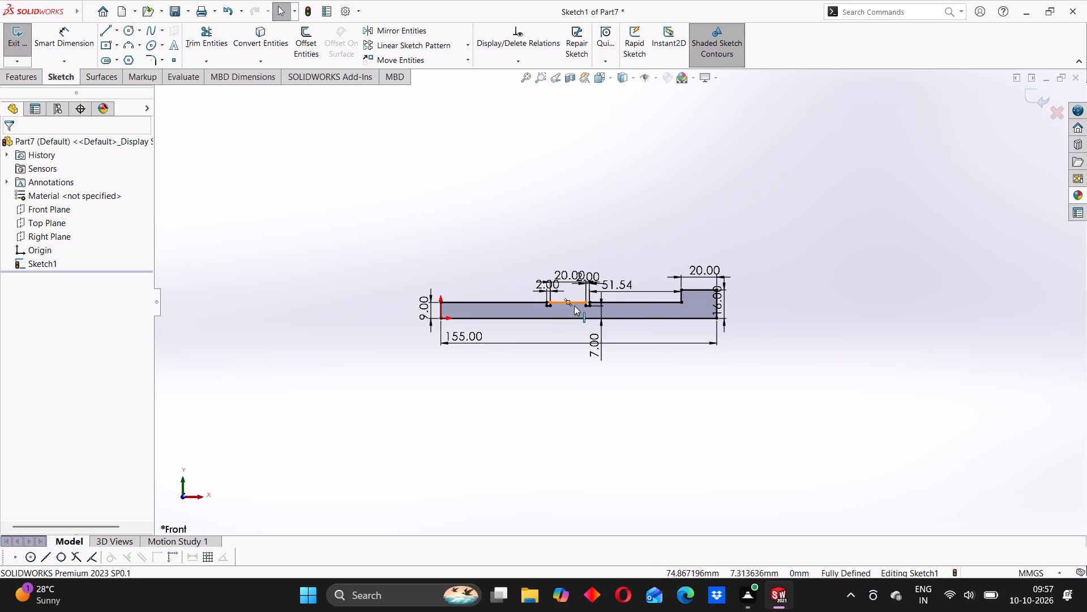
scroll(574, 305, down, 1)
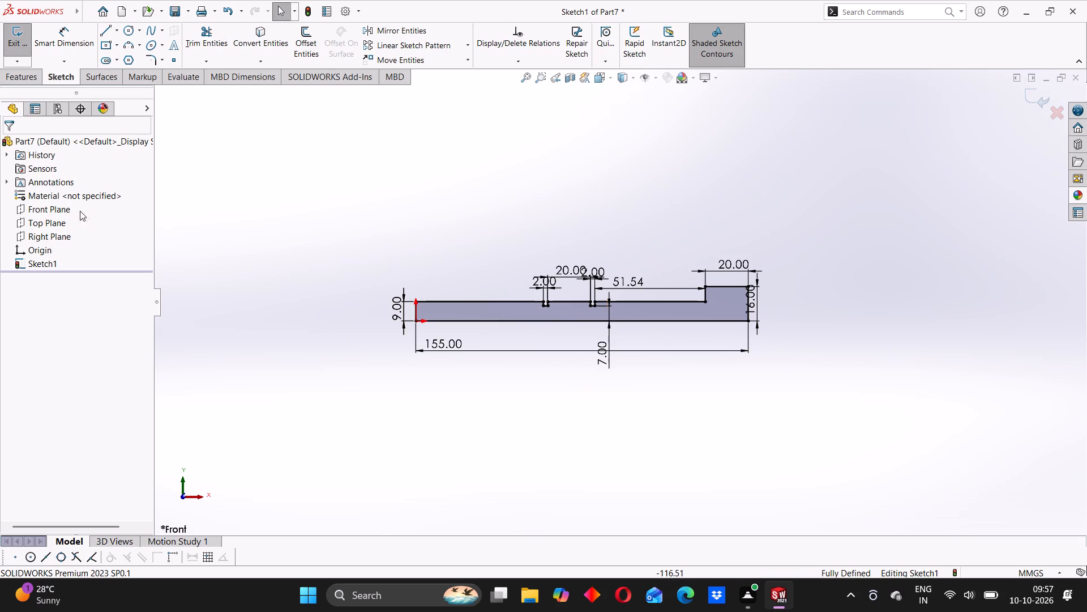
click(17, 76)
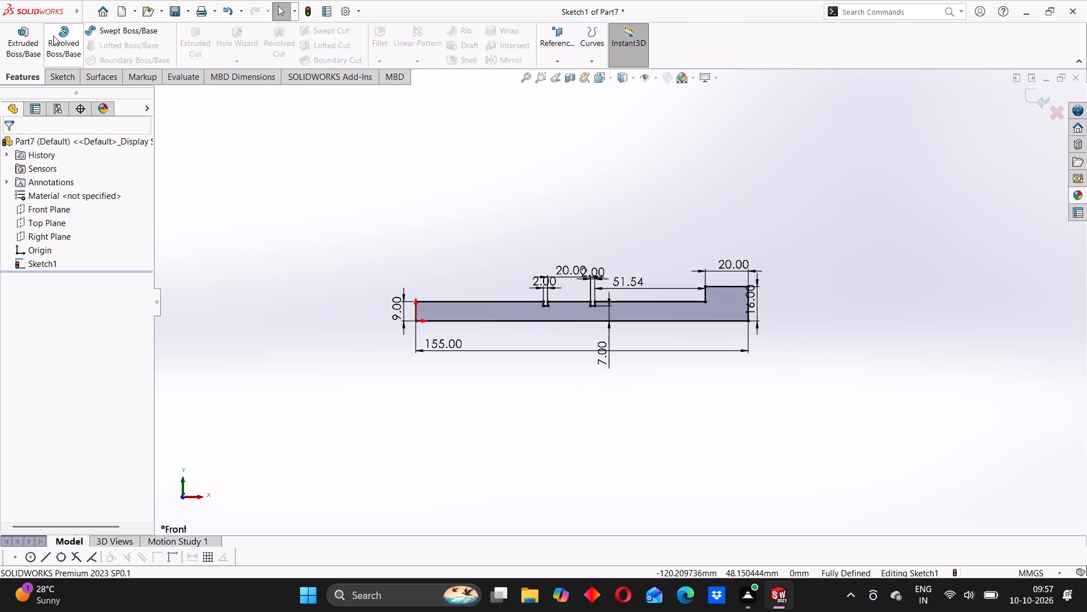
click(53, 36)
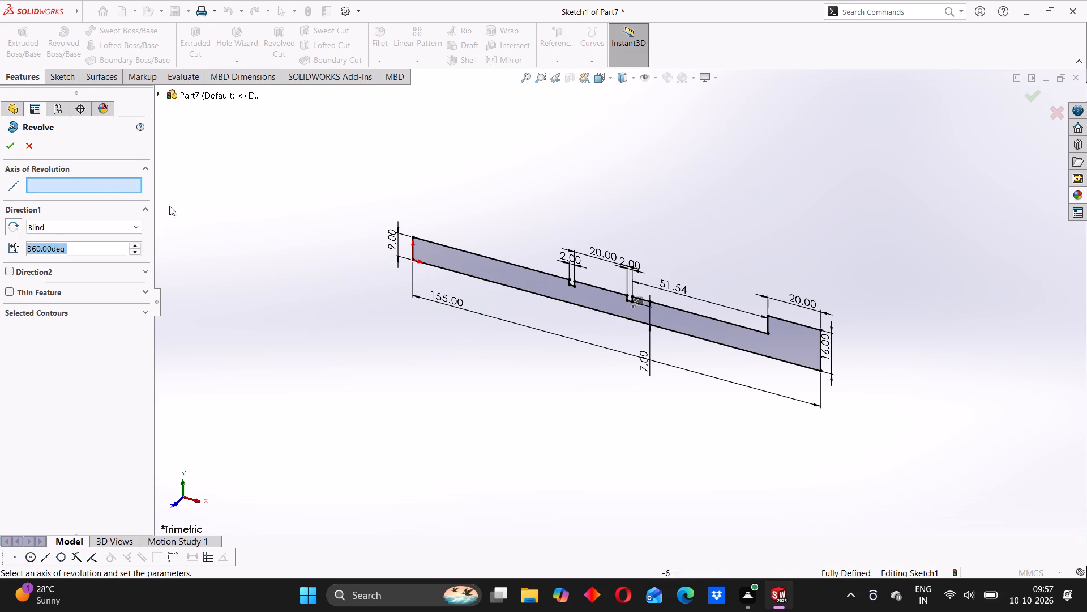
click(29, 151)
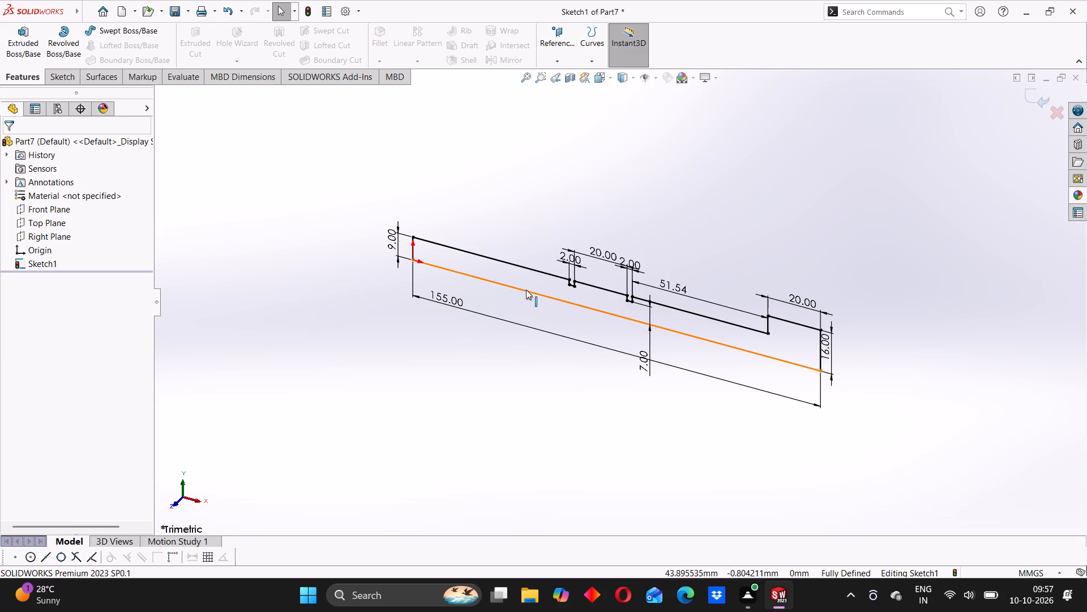
Convert the 155 mm bottom line of the half-profile into a construction line.
click(331, 287)
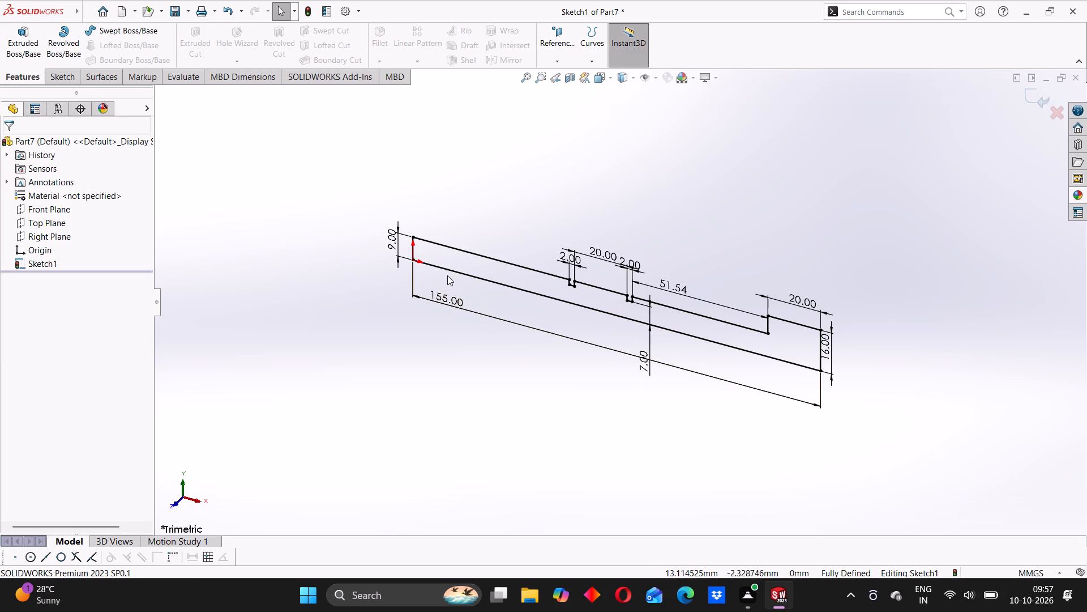
click(448, 271)
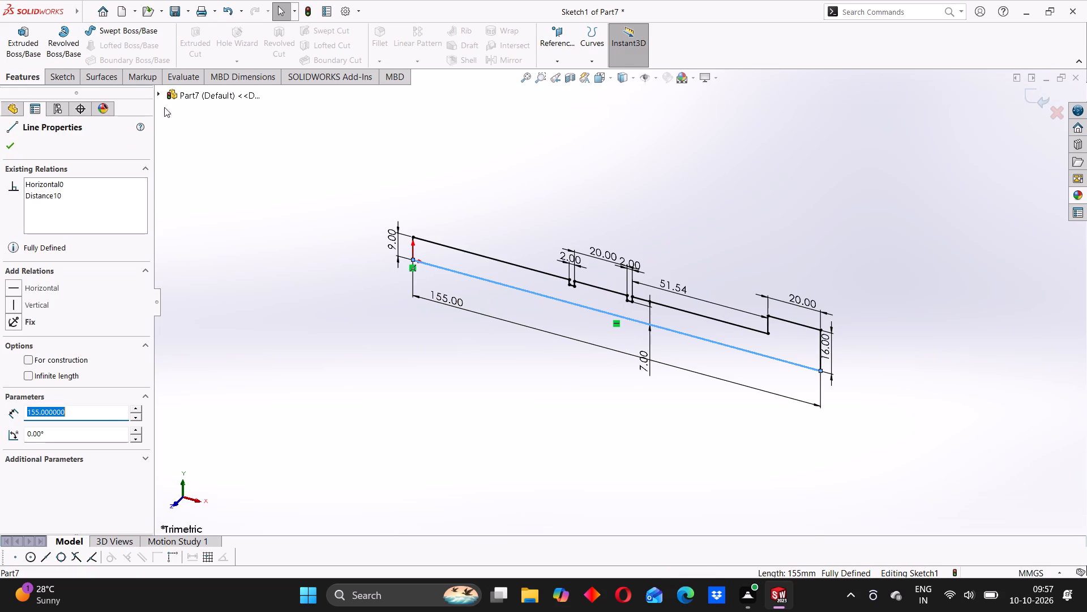
click(69, 76)
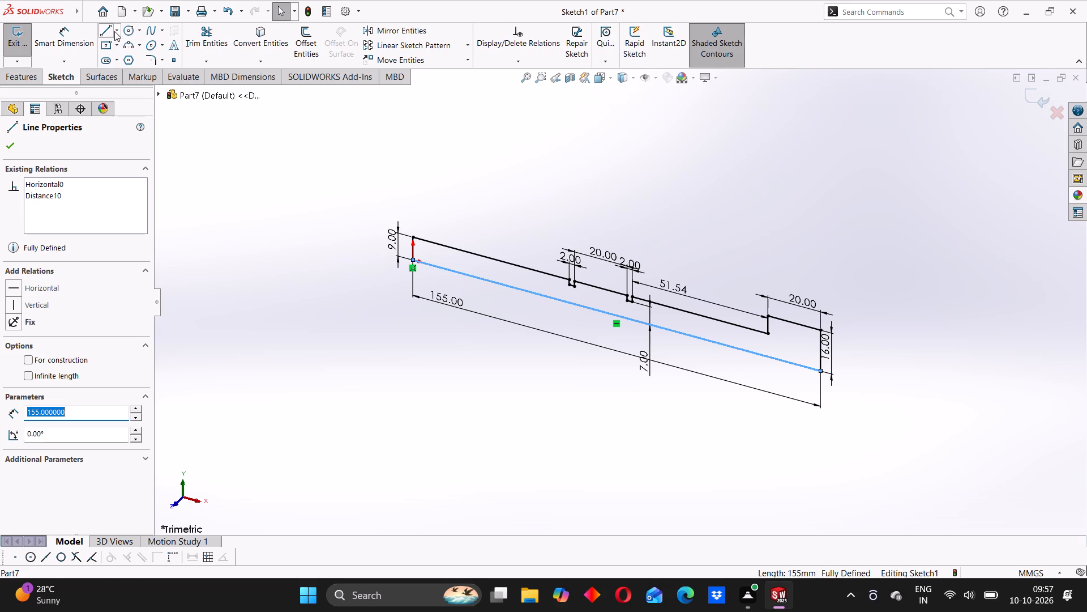
click(114, 31)
click(198, 153)
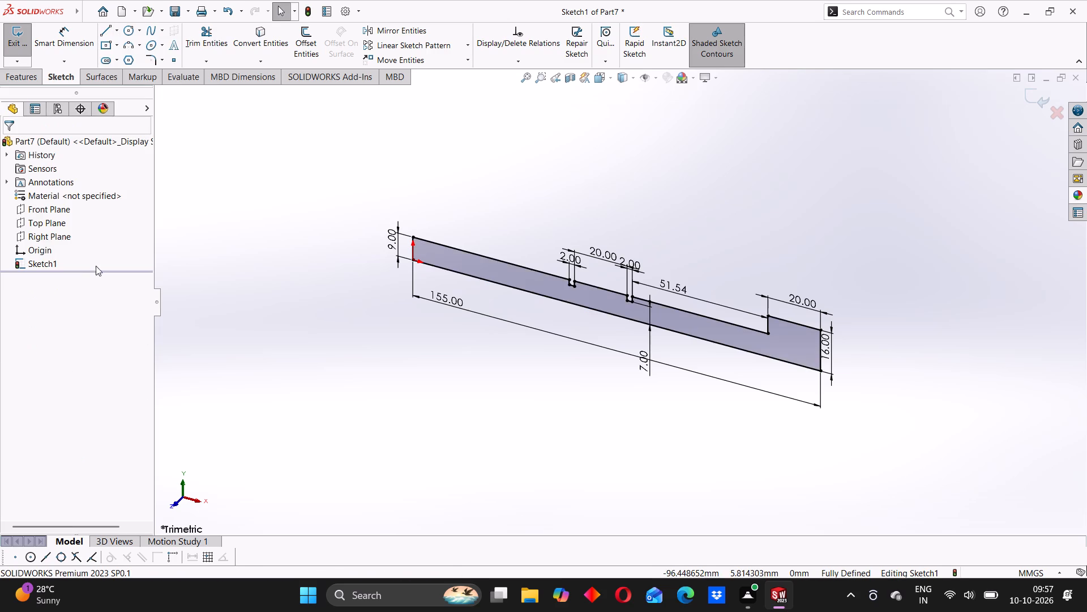
click(482, 280)
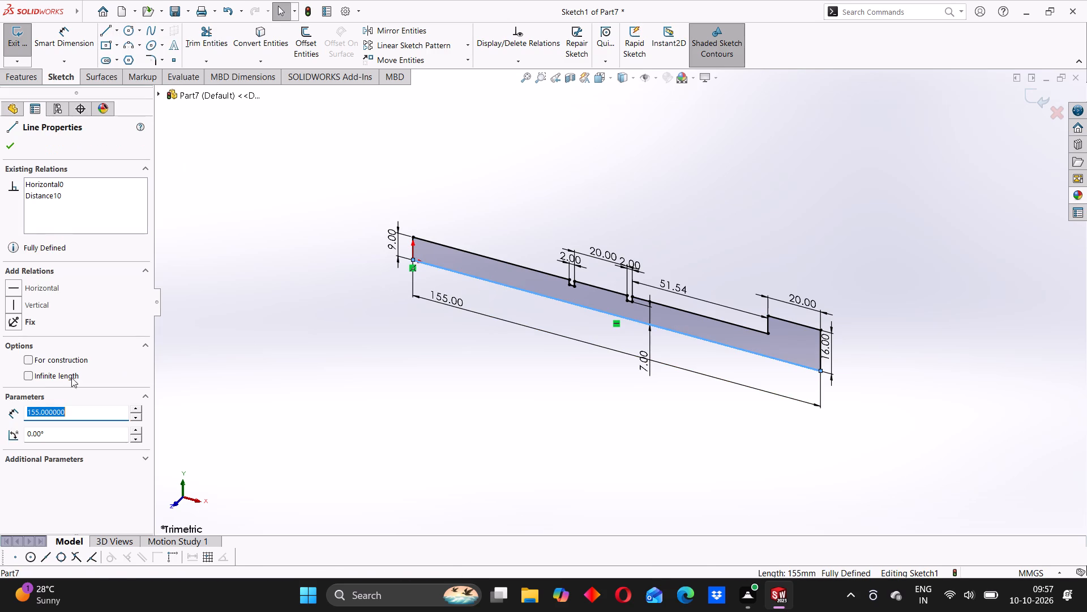
click(28, 361)
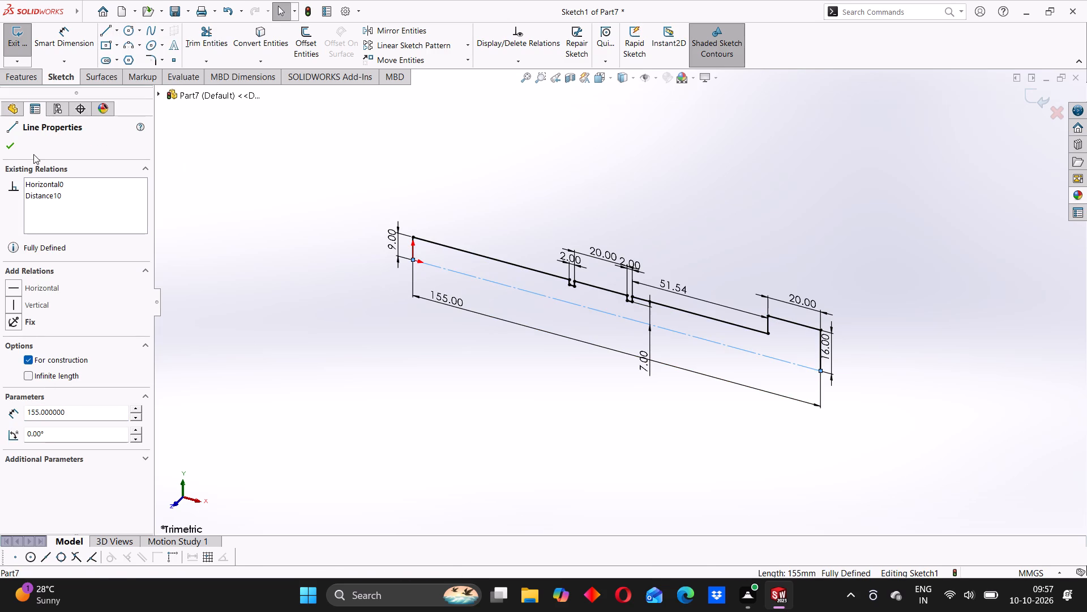
click(7, 143)
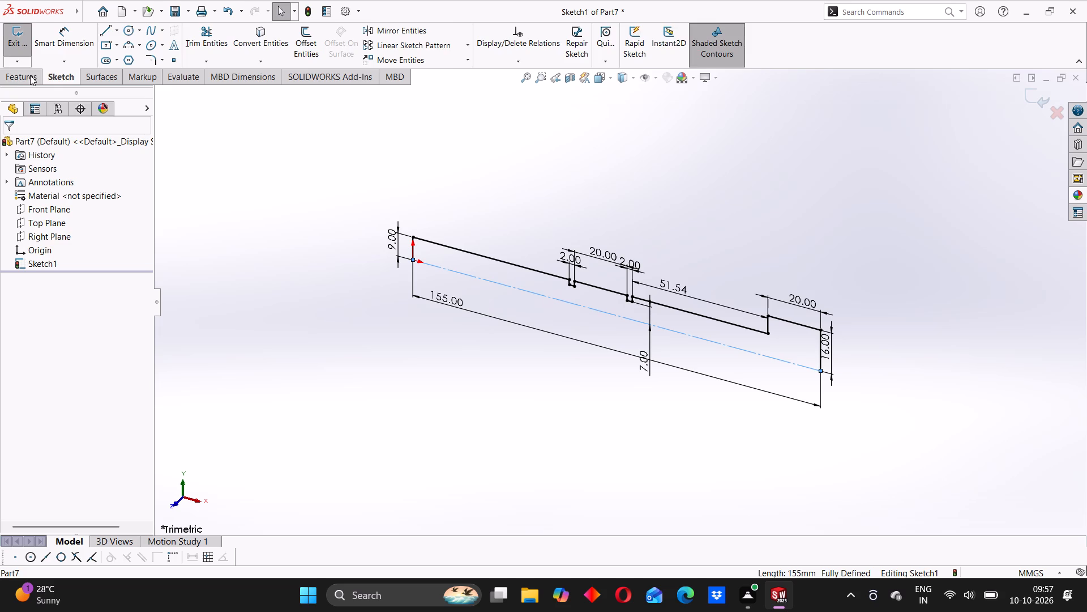
Revolve the half-profile 360° about its construction line, letting the open sketch be closed automatically.
click(31, 78)
click(66, 44)
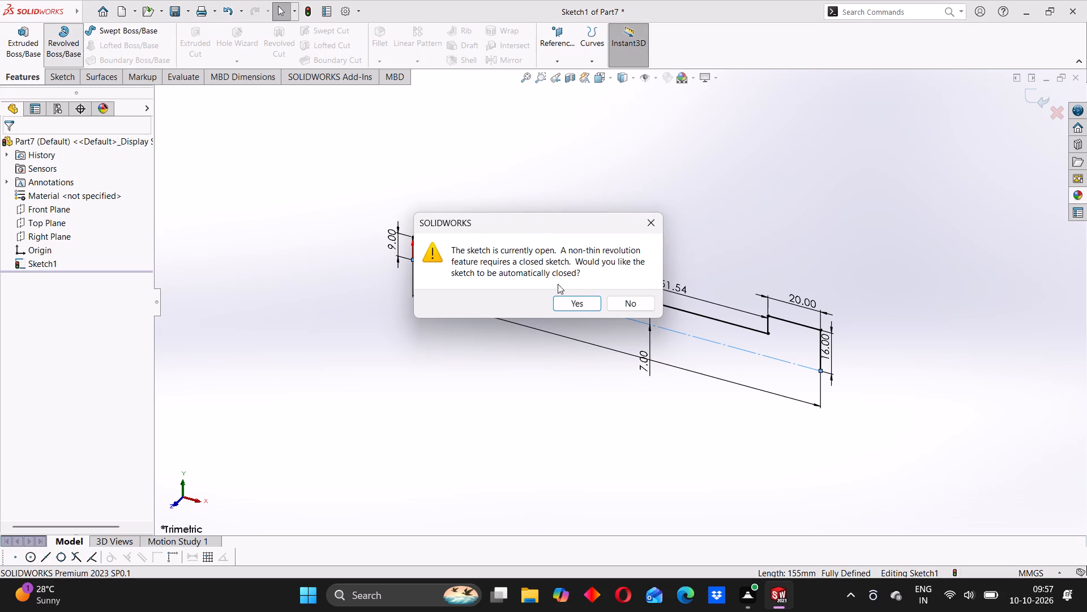
click(577, 311)
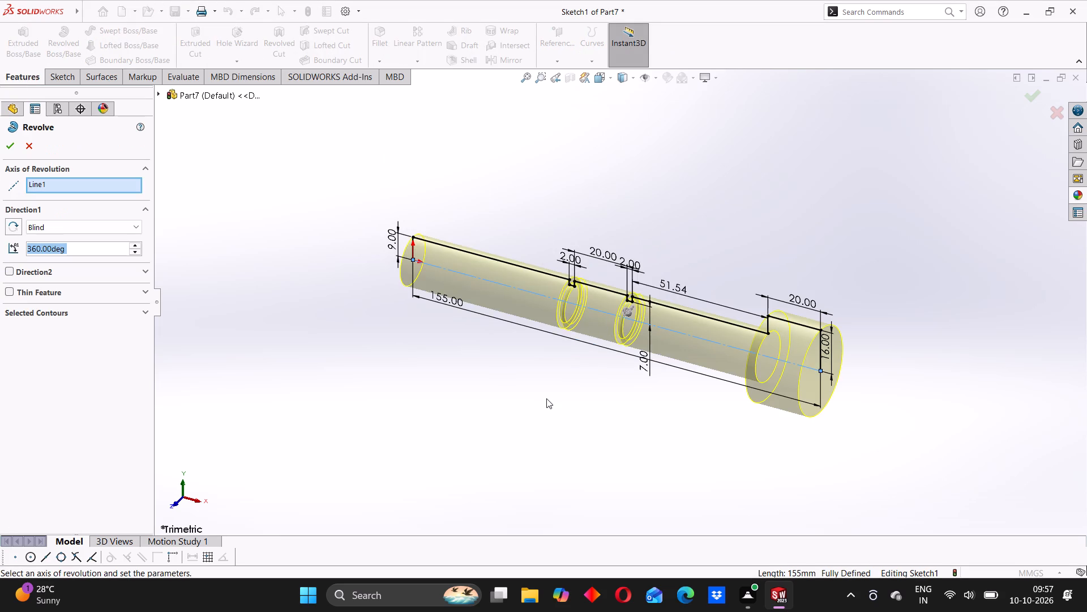
middle_drag(562, 397, 667, 347)
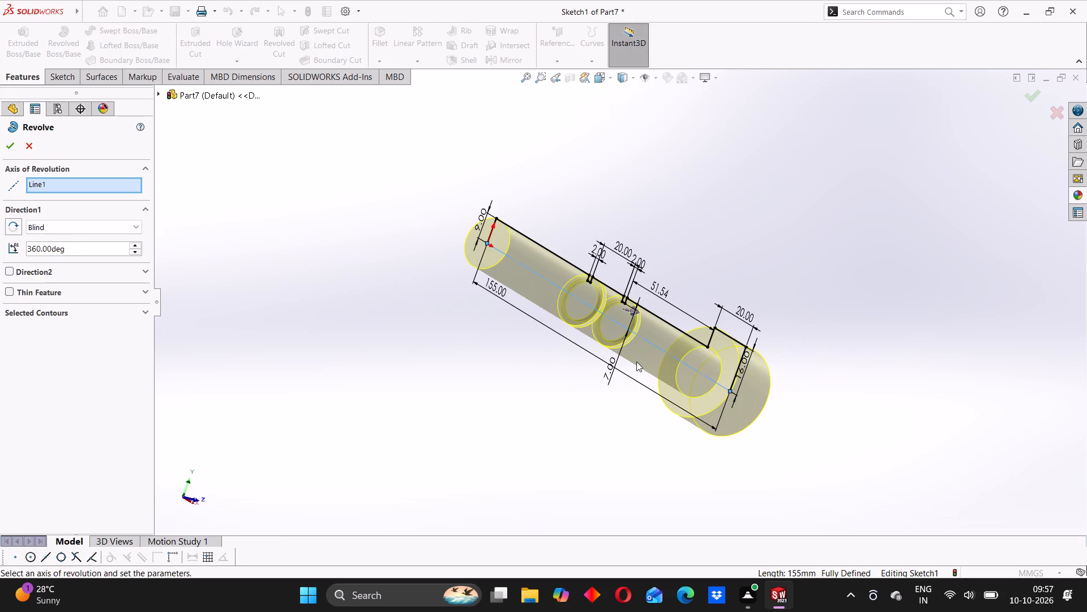
middle_drag(554, 367, 655, 309)
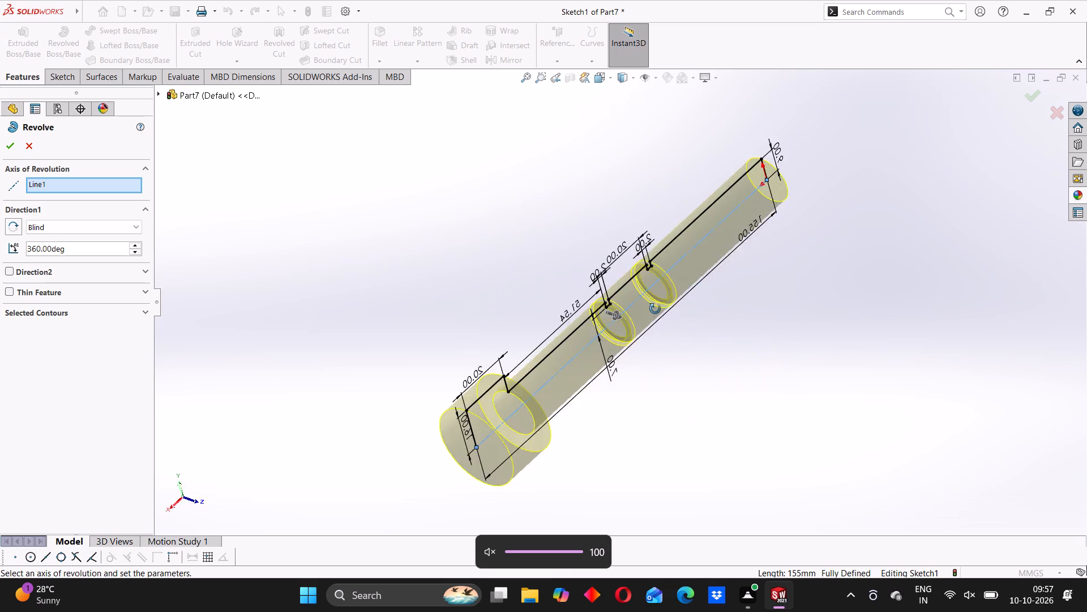
middle_drag(655, 309, 508, 312)
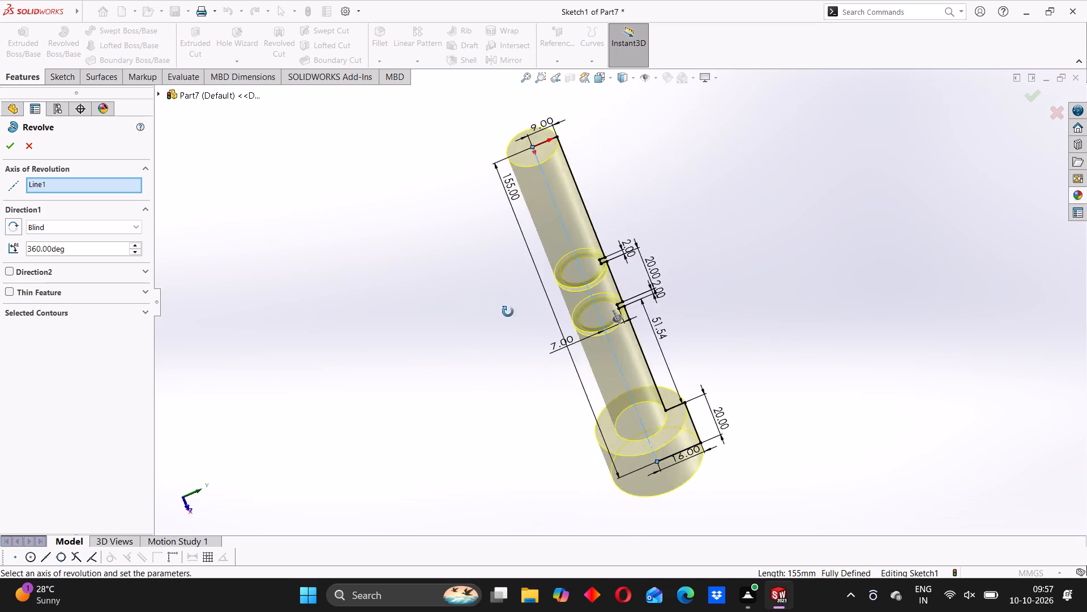
middle_drag(508, 312, 470, 379)
middle_drag(427, 232, 353, 355)
click(10, 147)
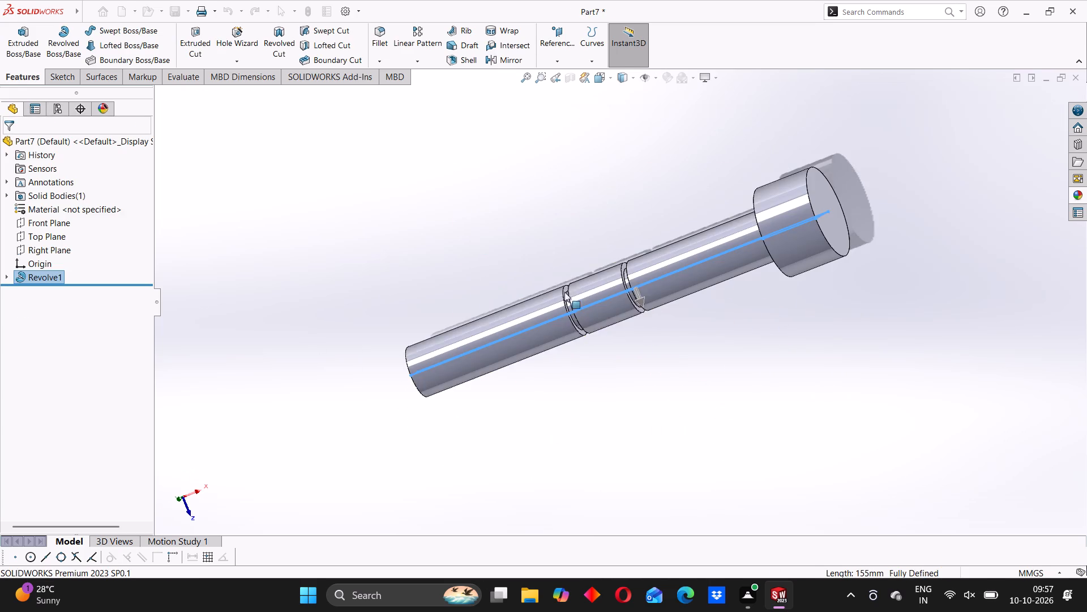
Start a chamfer of 3 mm at 45° on the outer edge of the head's shoulder face, facing the shaft.
middle_drag(620, 329, 671, 304)
middle_drag(515, 382, 433, 347)
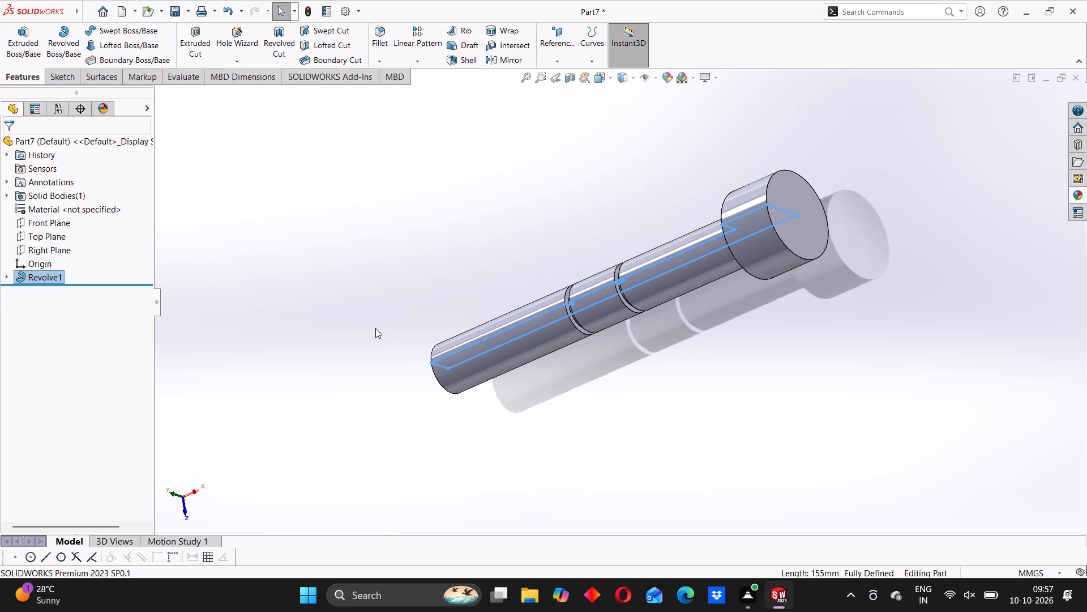
click(375, 328)
middle_drag(827, 265, 816, 379)
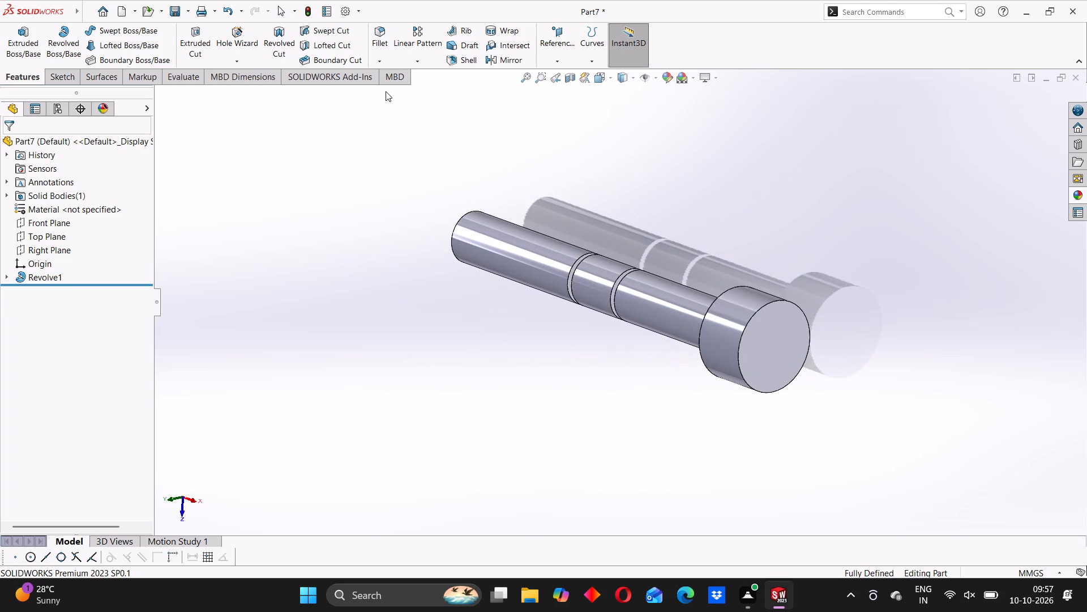
click(383, 66)
click(392, 92)
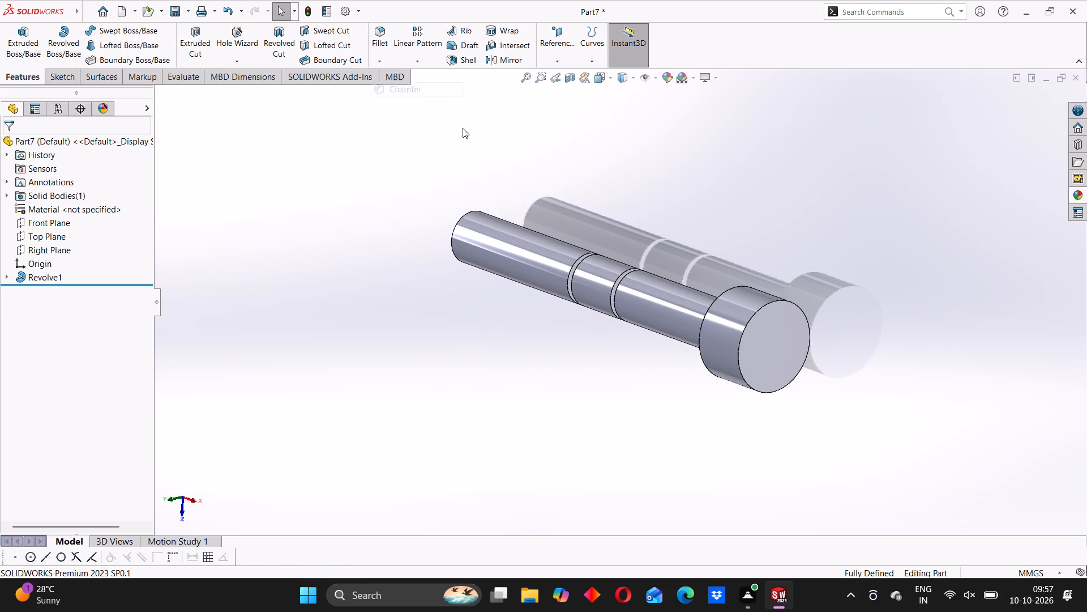
middle_drag(762, 357, 738, 342)
scroll(716, 348, down, 2)
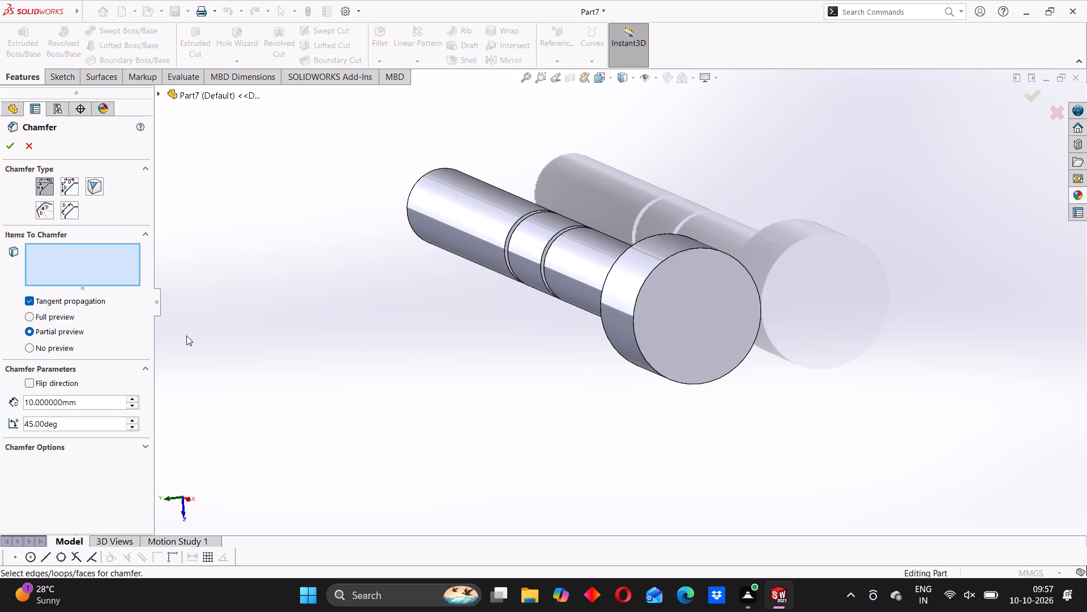
drag(78, 403, 48, 398)
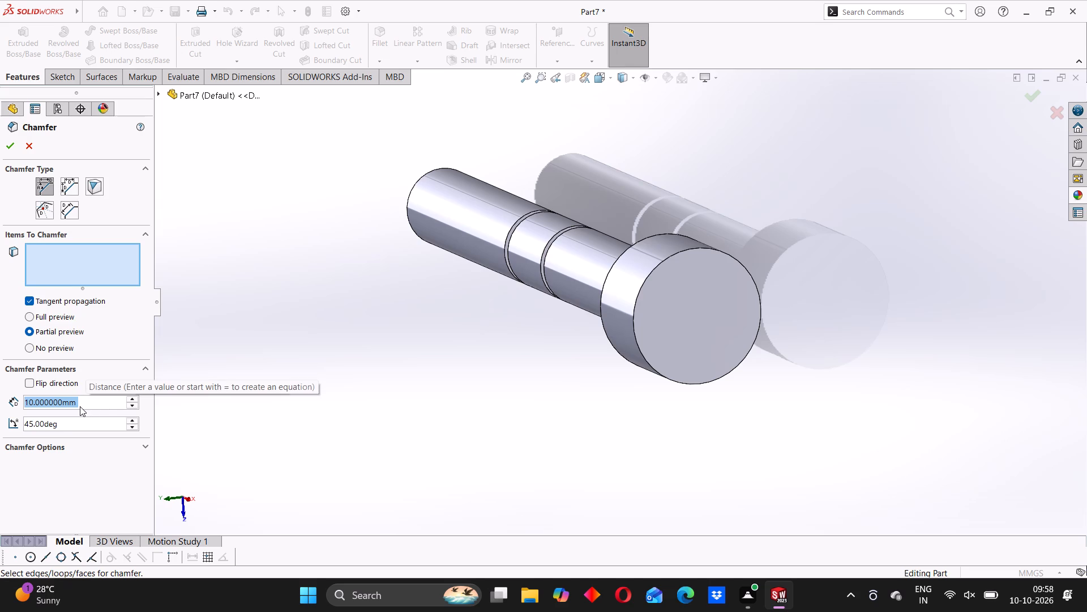
key(3)
key(Return)
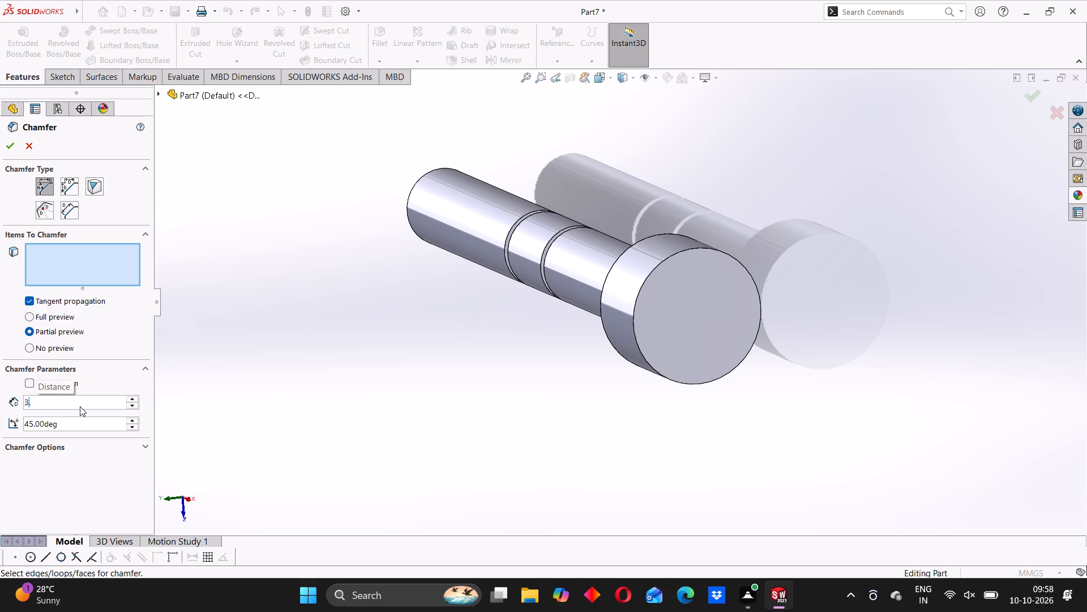
scroll(631, 350, down, 2)
middle_drag(611, 372, 657, 351)
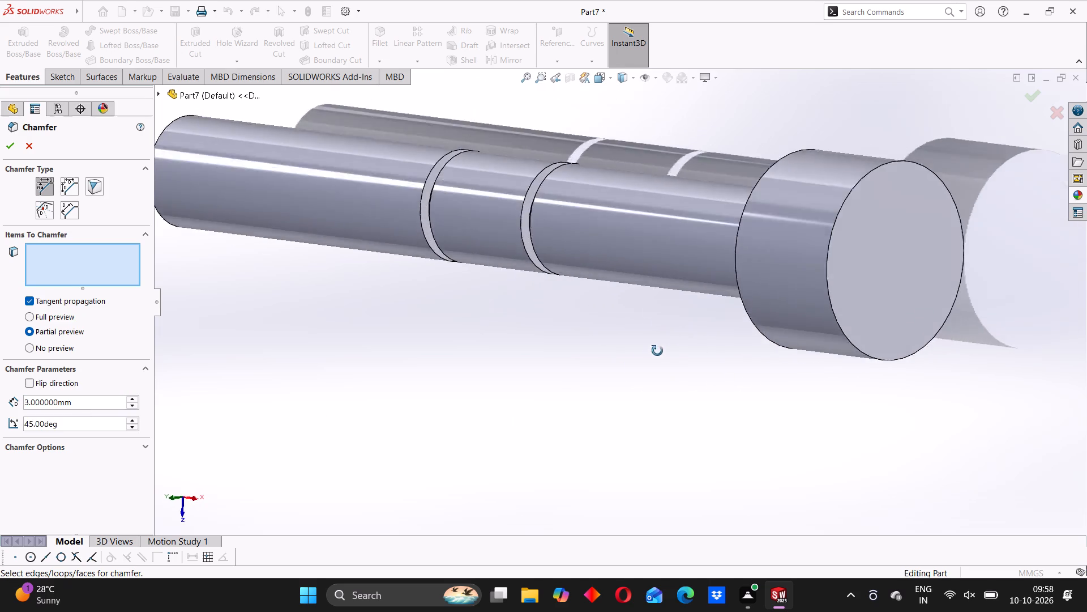
middle_drag(657, 351, 662, 347)
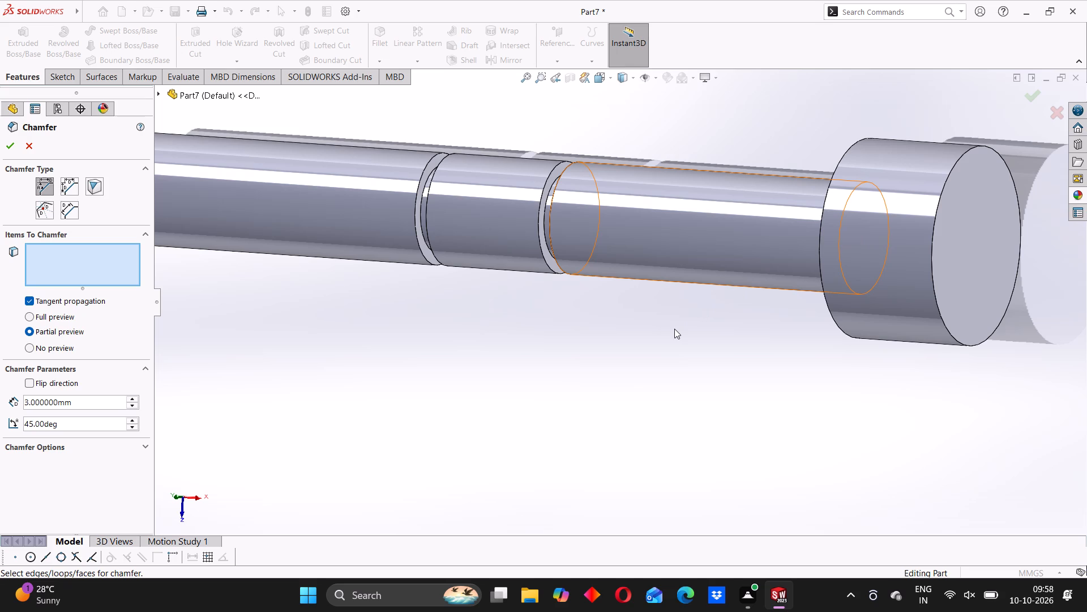
scroll(674, 329, up, 1)
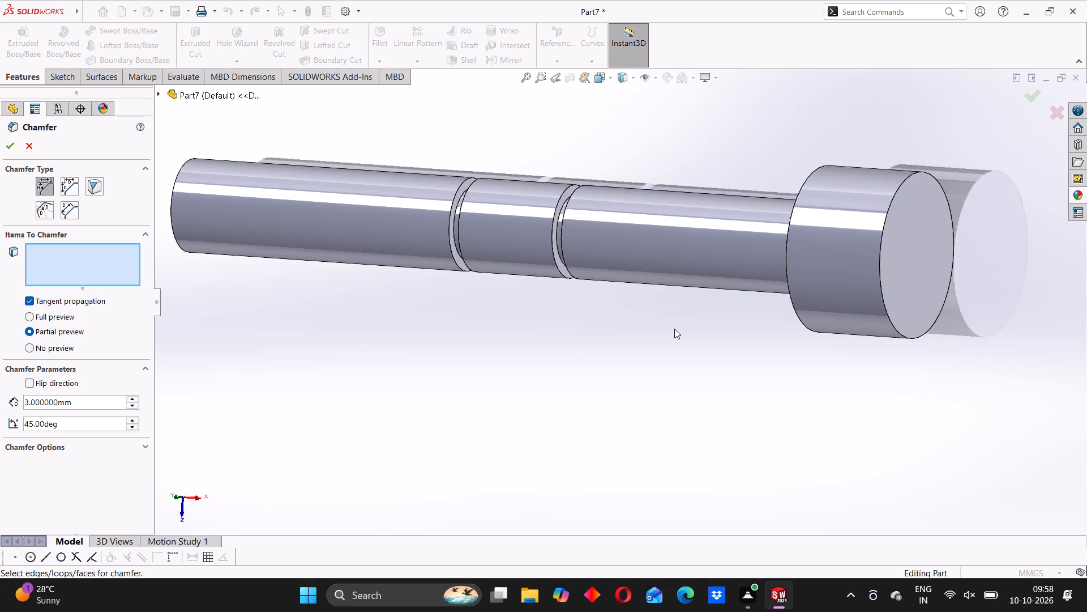
scroll(674, 329, up, 1)
scroll(783, 237, down, 2)
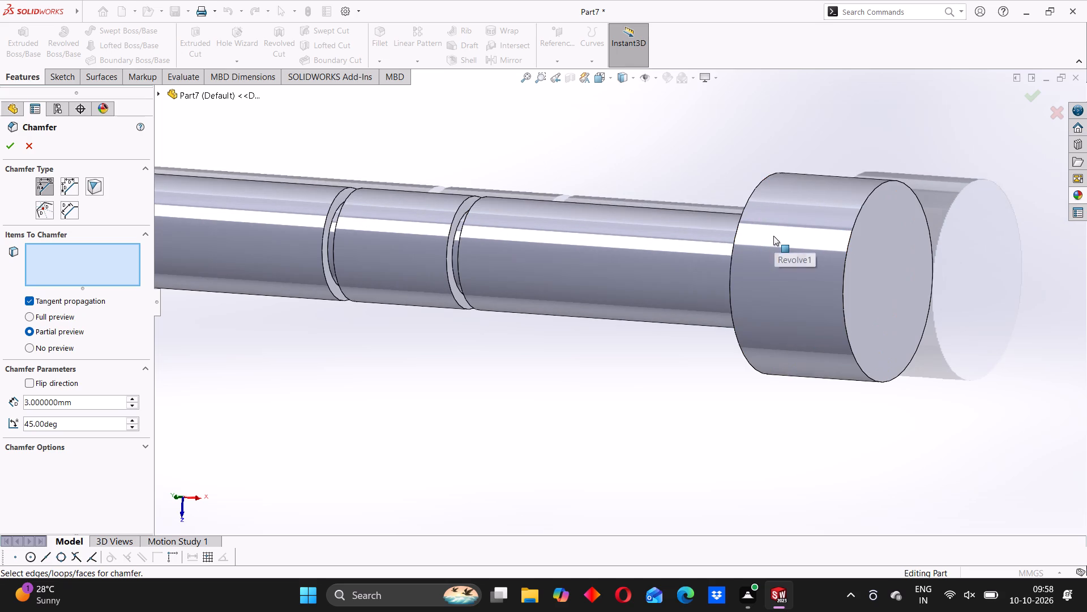
middle_drag(773, 236, 804, 260)
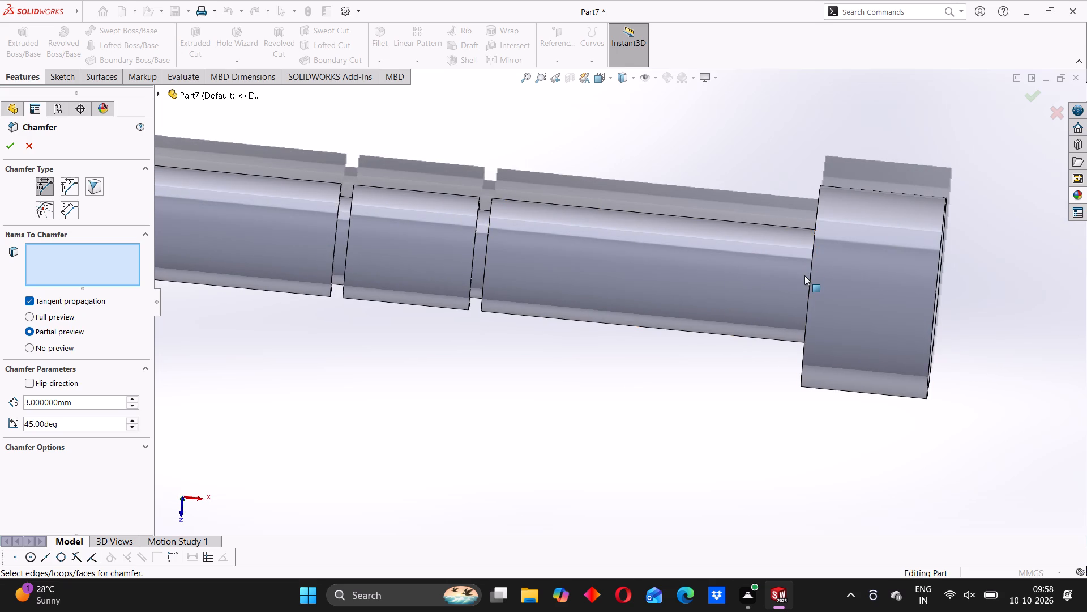
scroll(804, 275, up, 1)
scroll(757, 264, up, 1)
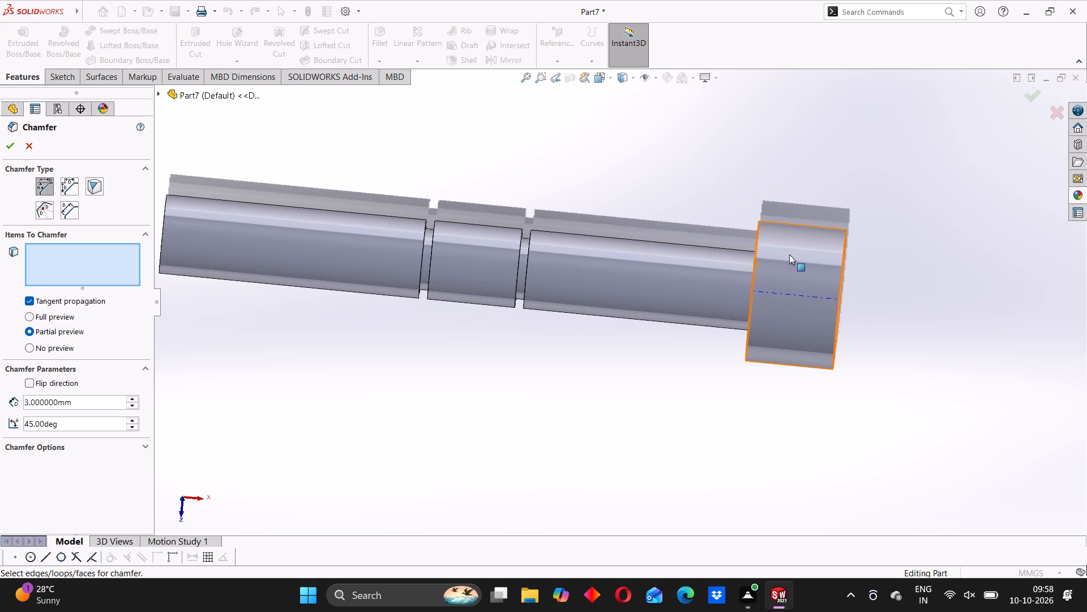
middle_drag(760, 262, 803, 295)
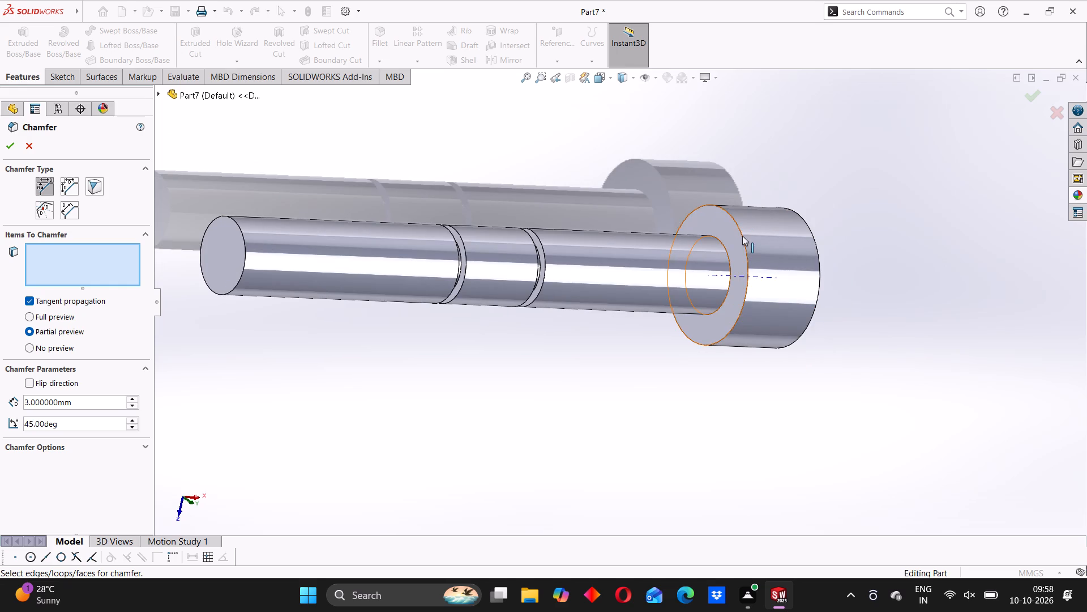
click(742, 236)
Add the outer edge of the head's end face to the 3 mm × 45° chamfer and complete it.
middle_drag(782, 334, 752, 377)
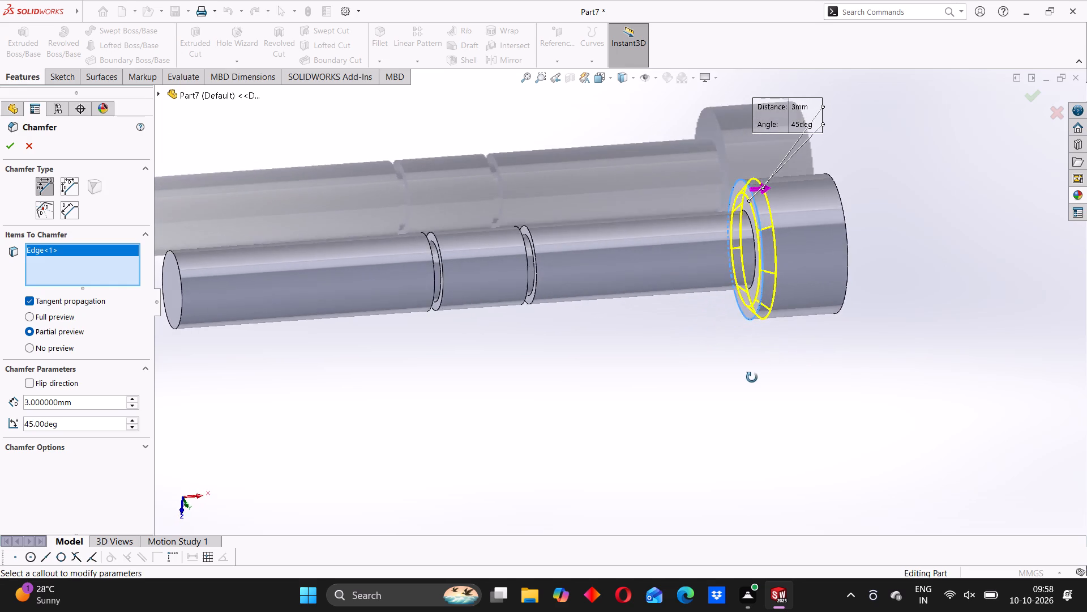
middle_drag(752, 377, 751, 379)
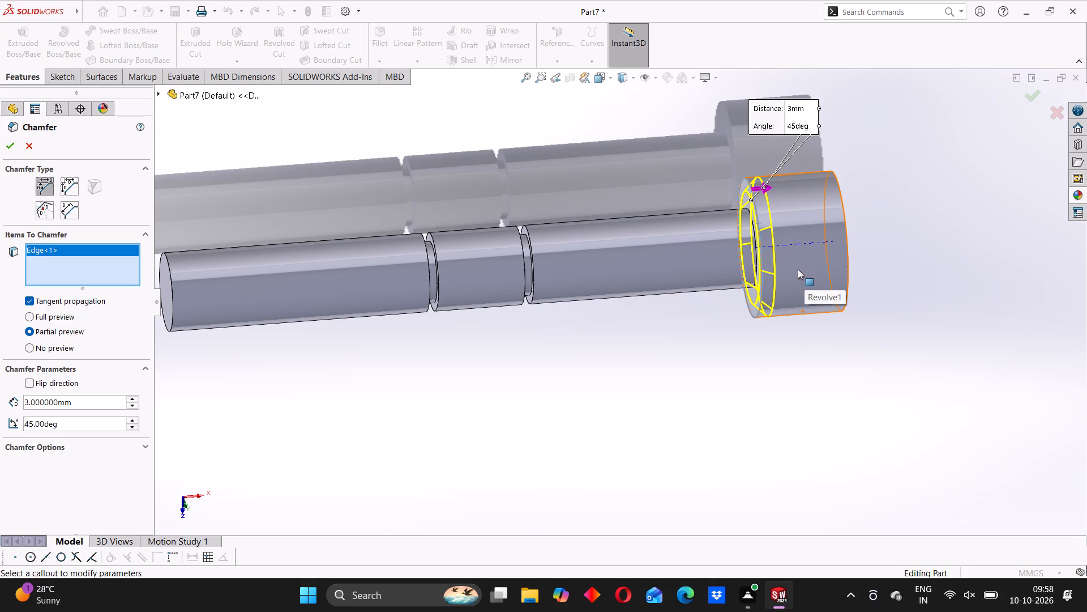
middle_drag(840, 257, 808, 301)
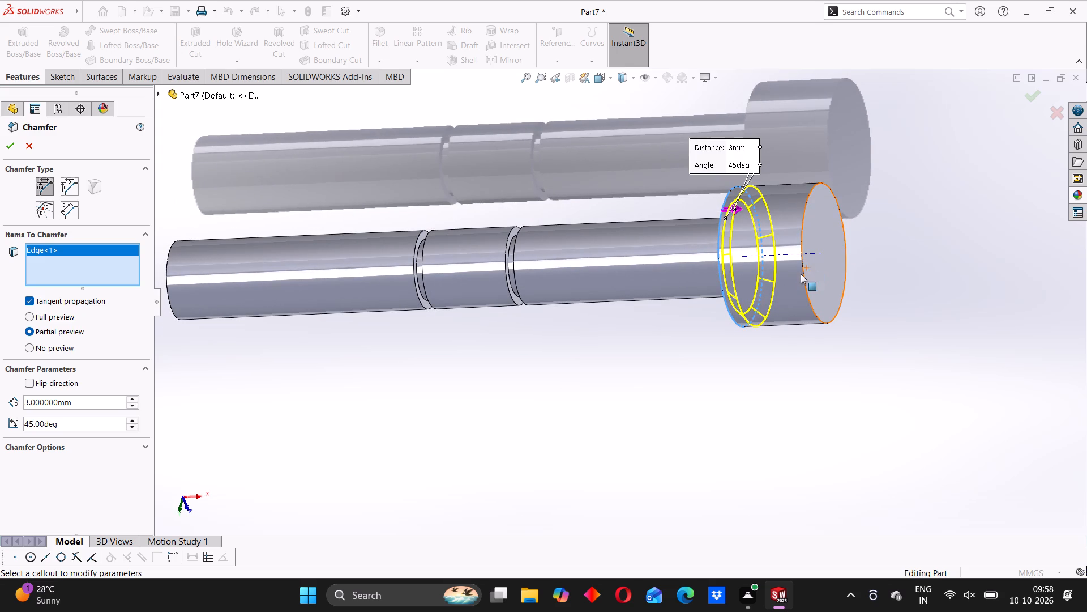
click(804, 279)
middle_drag(654, 324, 720, 322)
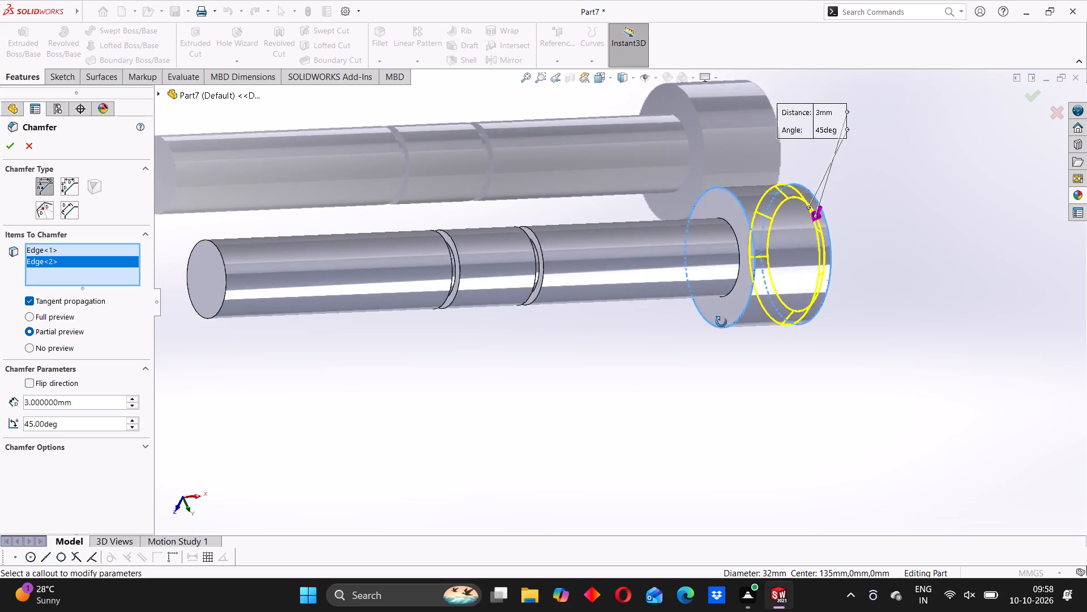
click(10, 147)
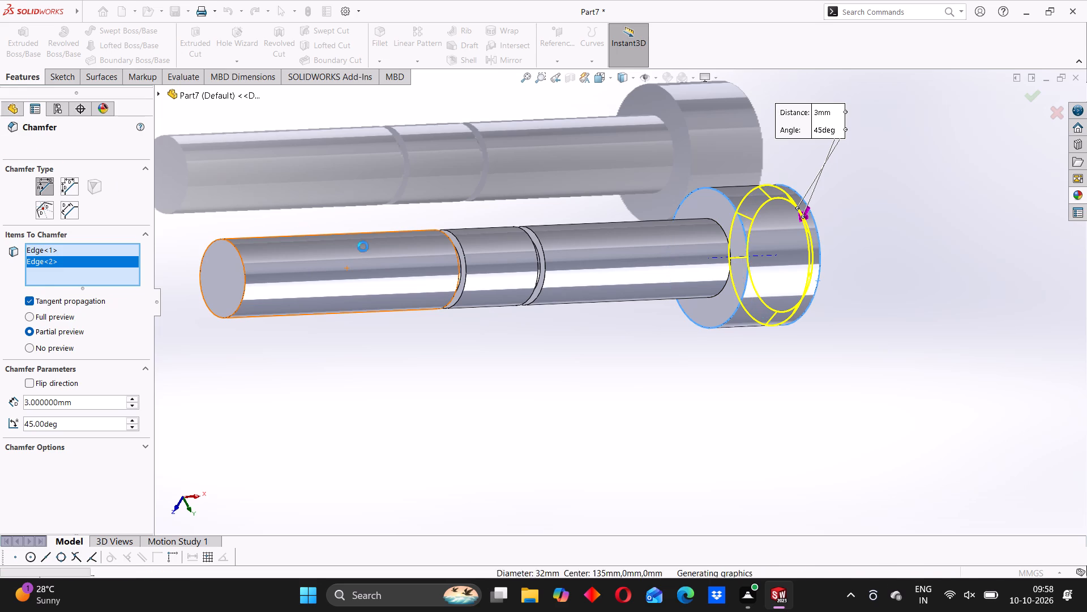
Chamfer the circular edge at the free end of the shaft by 2 mm at 45°.
scroll(745, 273, up, 3)
middle_drag(708, 291, 683, 361)
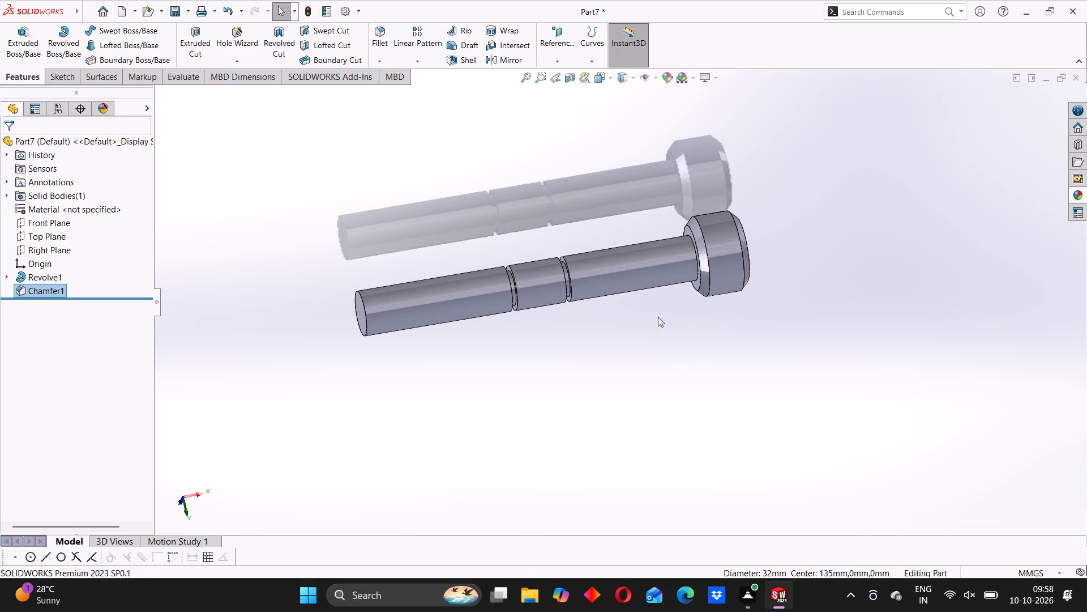
middle_drag(658, 317, 594, 358)
middle_drag(551, 350, 614, 354)
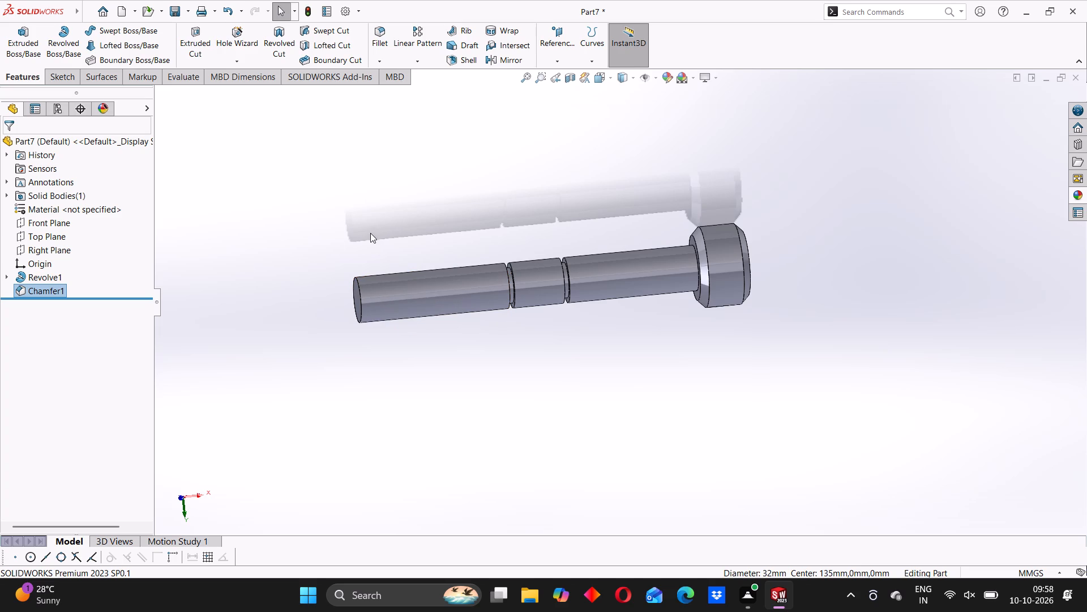
middle_drag(254, 263, 290, 294)
middle_drag(444, 385, 401, 330)
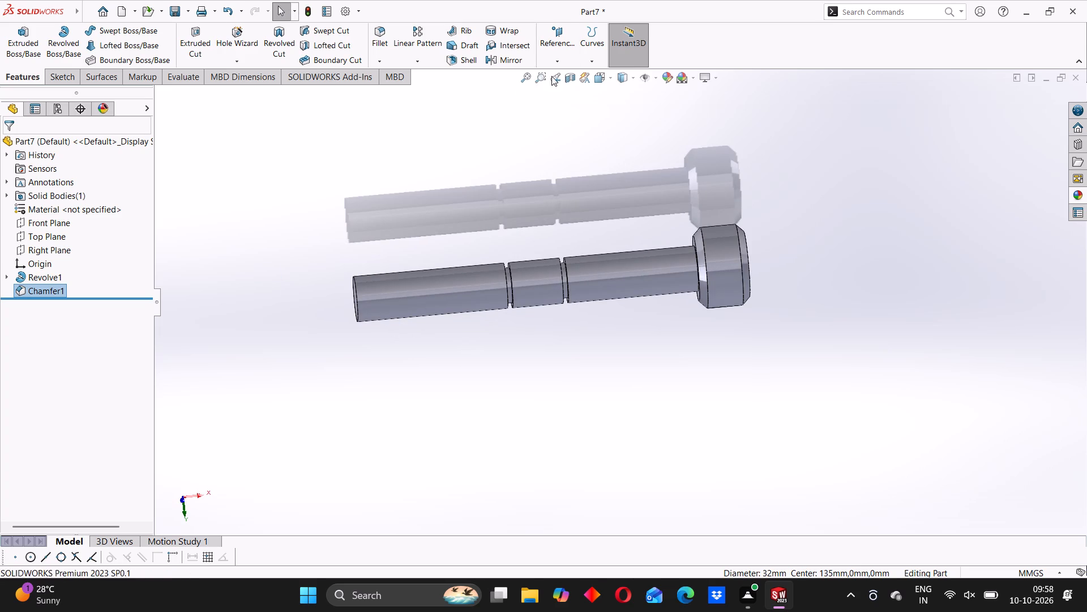
click(382, 61)
click(388, 85)
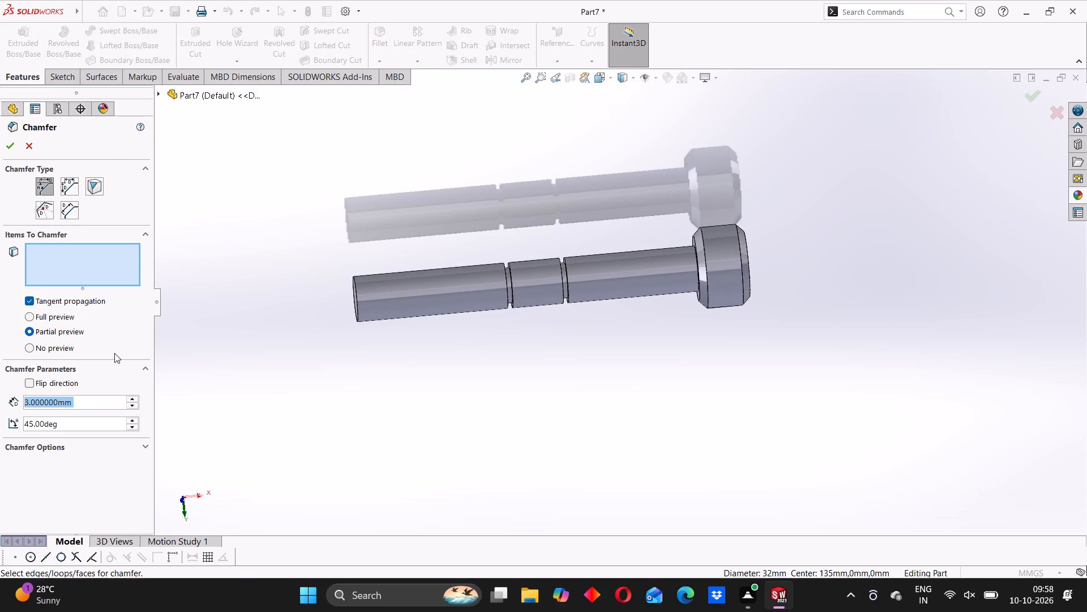
key(2)
key(Return)
middle_drag(308, 377, 352, 355)
scroll(404, 259, down, 4)
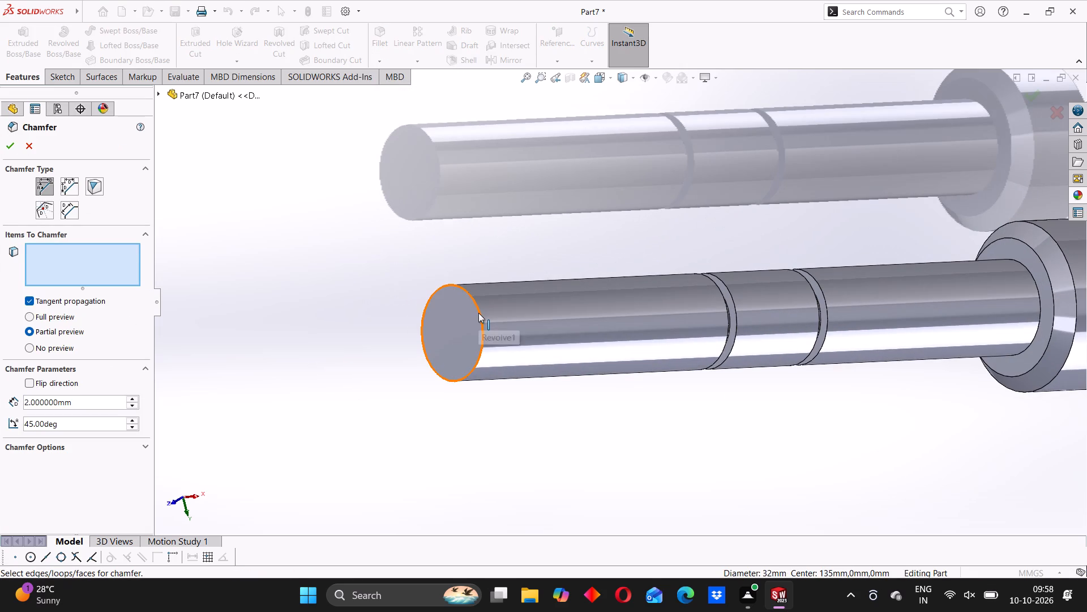
click(478, 313)
click(9, 147)
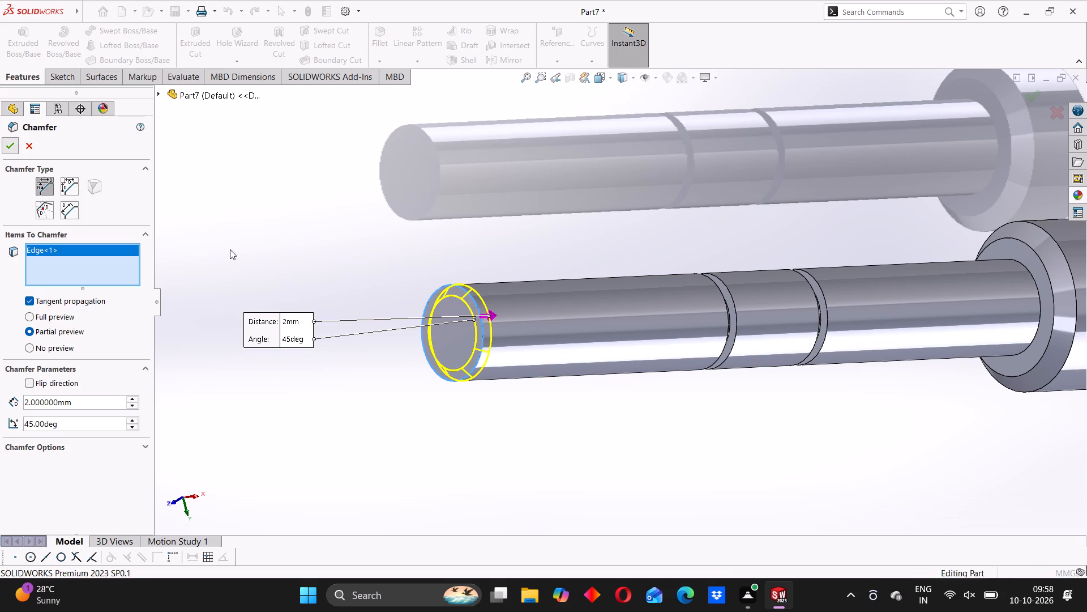
Start a cosmetic thread annotation and set its size to M18.
scroll(630, 410, up, 3)
middle_drag(729, 392, 716, 401)
click(521, 431)
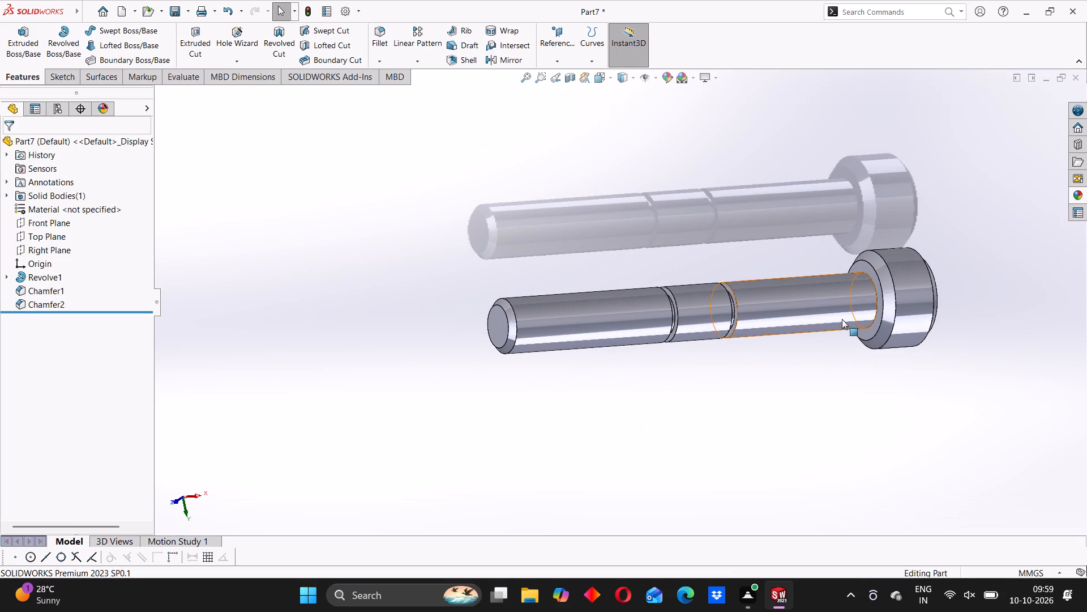
middle_drag(842, 321, 744, 417)
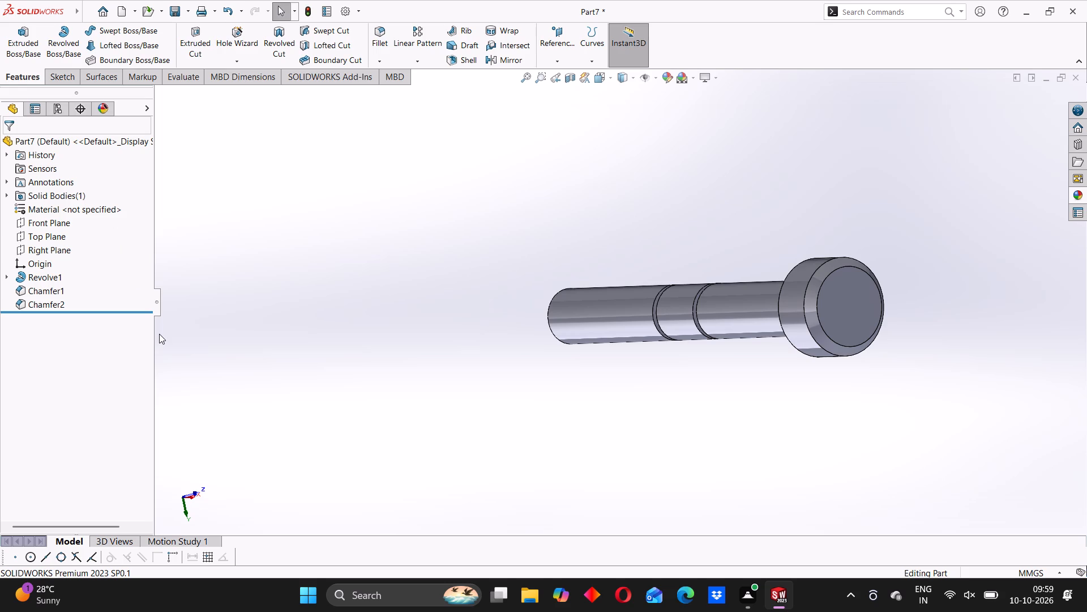
scroll(562, 244, down, 1)
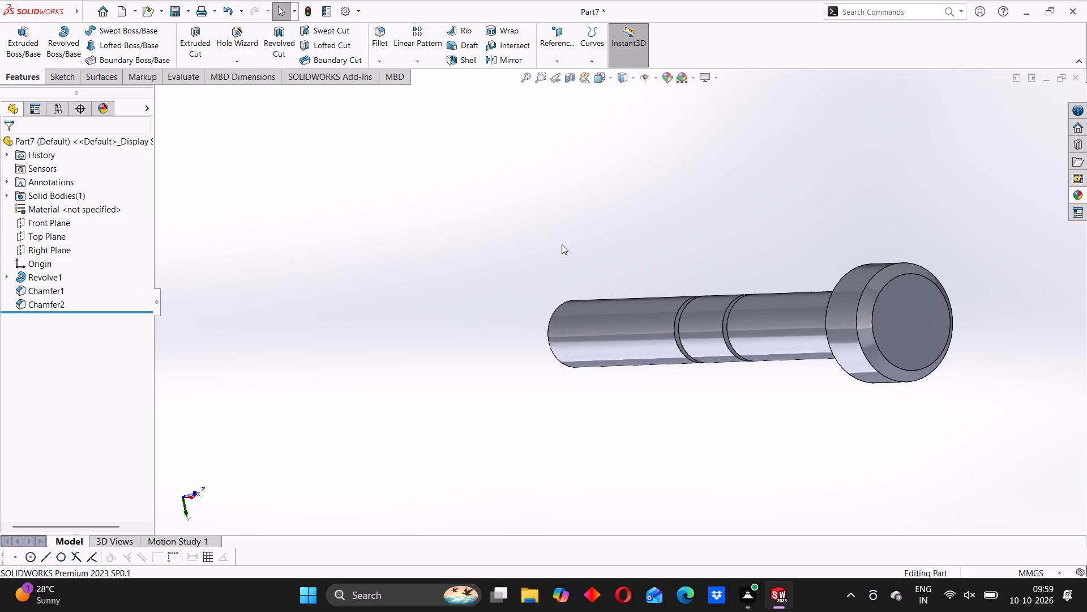
middle_drag(484, 298, 517, 314)
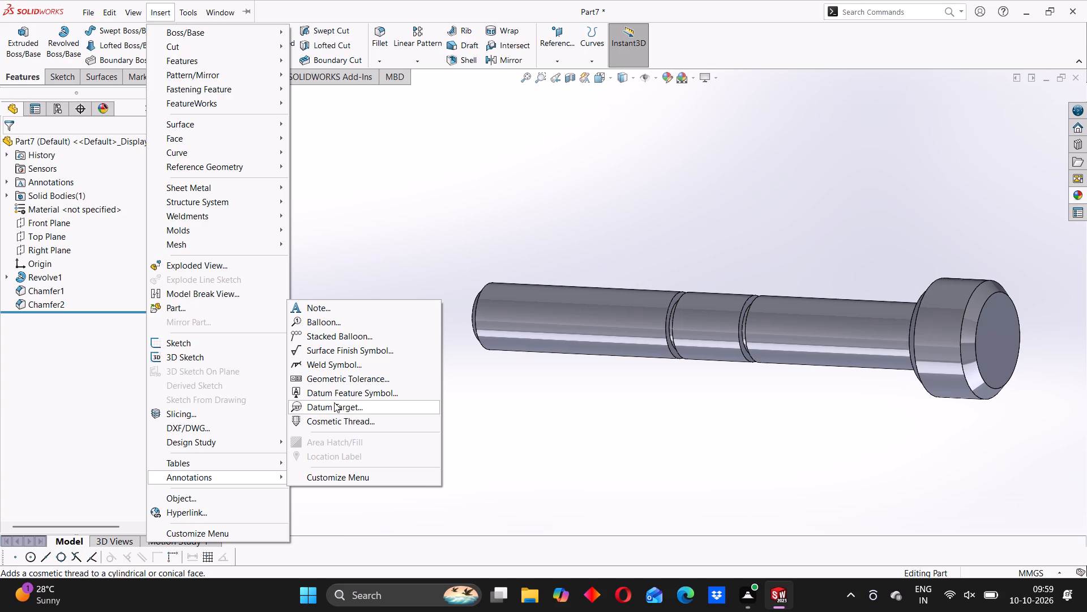
click(350, 426)
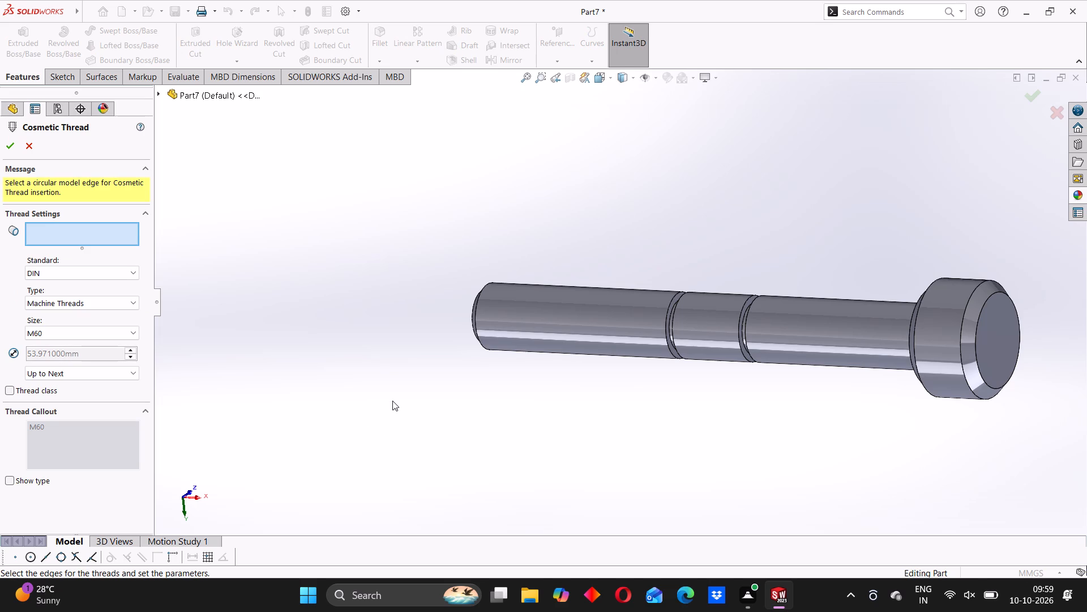
middle_drag(373, 334, 399, 355)
scroll(541, 321, up, 3)
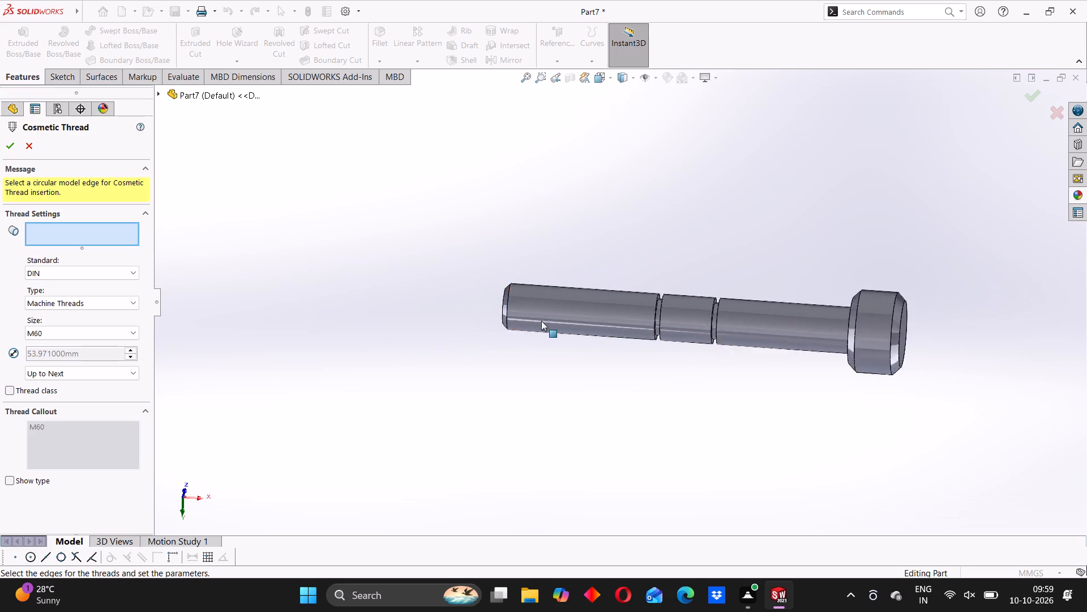
middle_drag(436, 314, 514, 393)
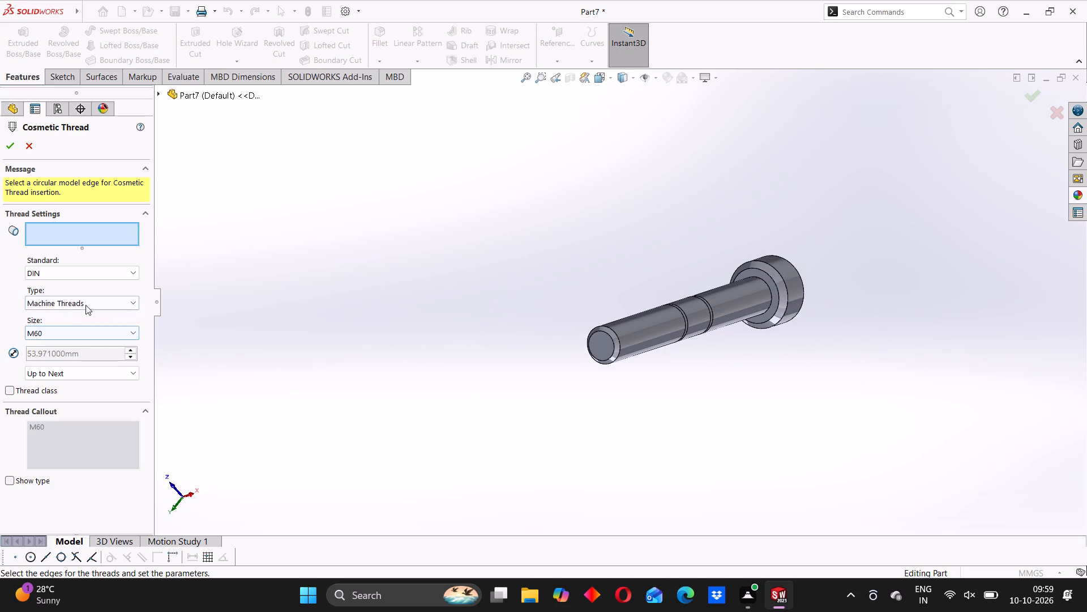
click(89, 329)
scroll(76, 207, up, 1)
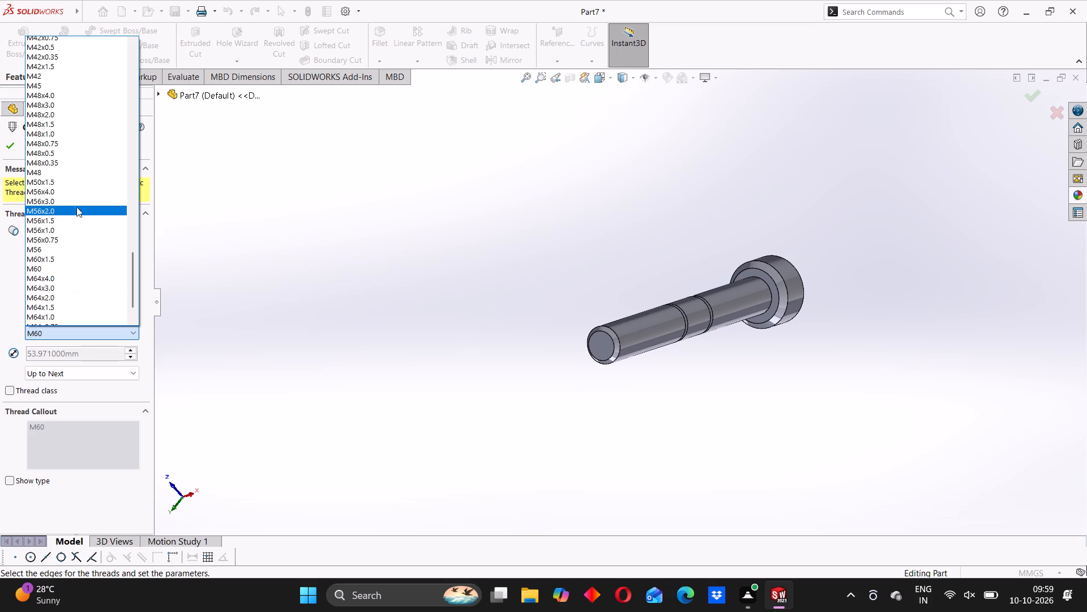
scroll(76, 207, up, 15)
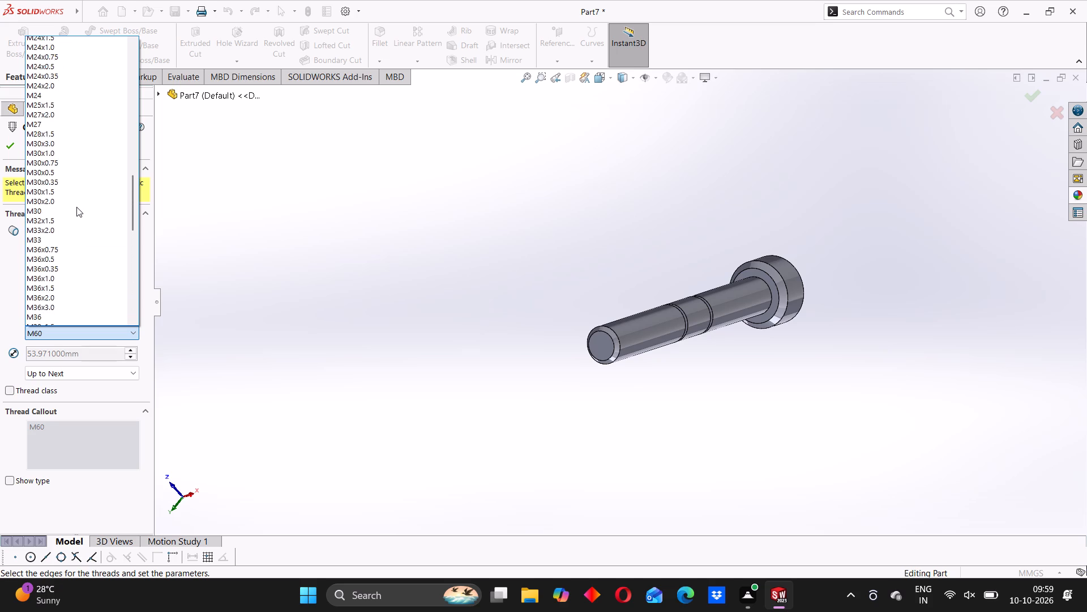
scroll(76, 207, up, 2)
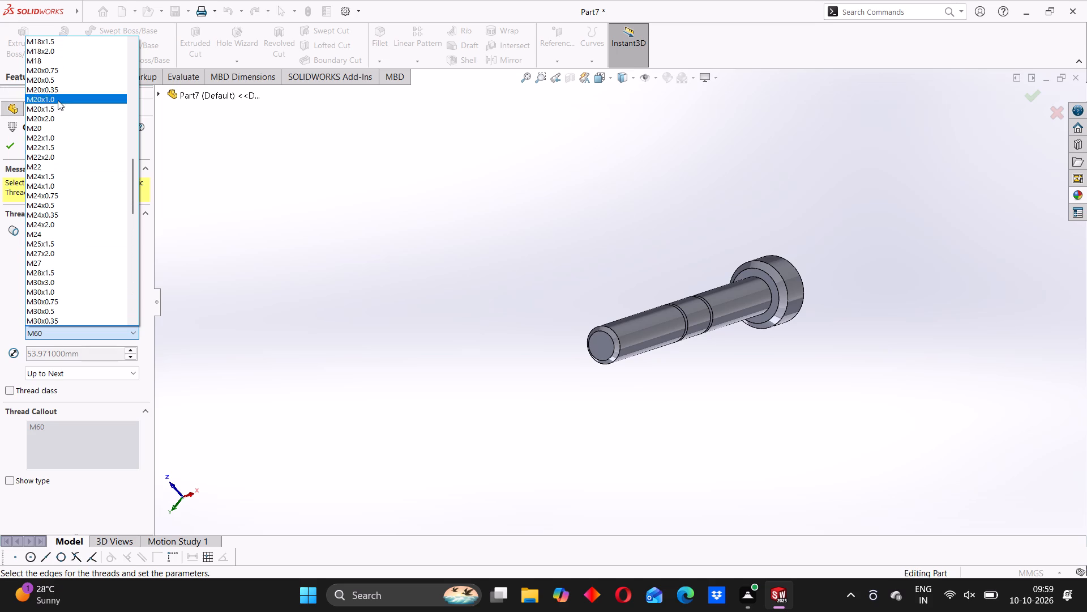
click(42, 59)
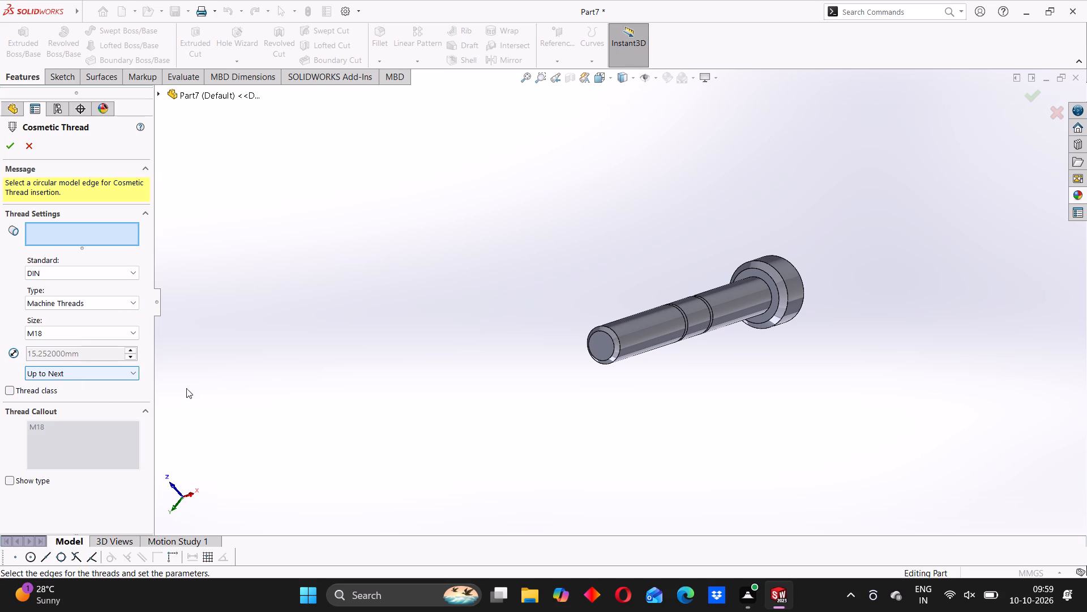
Apply the M18 cosmetic thread to the chamfer's outer edge at the shaft tip and the nearest groove's tip-side edge.
scroll(589, 336, down, 5)
middle_drag(670, 425, 658, 441)
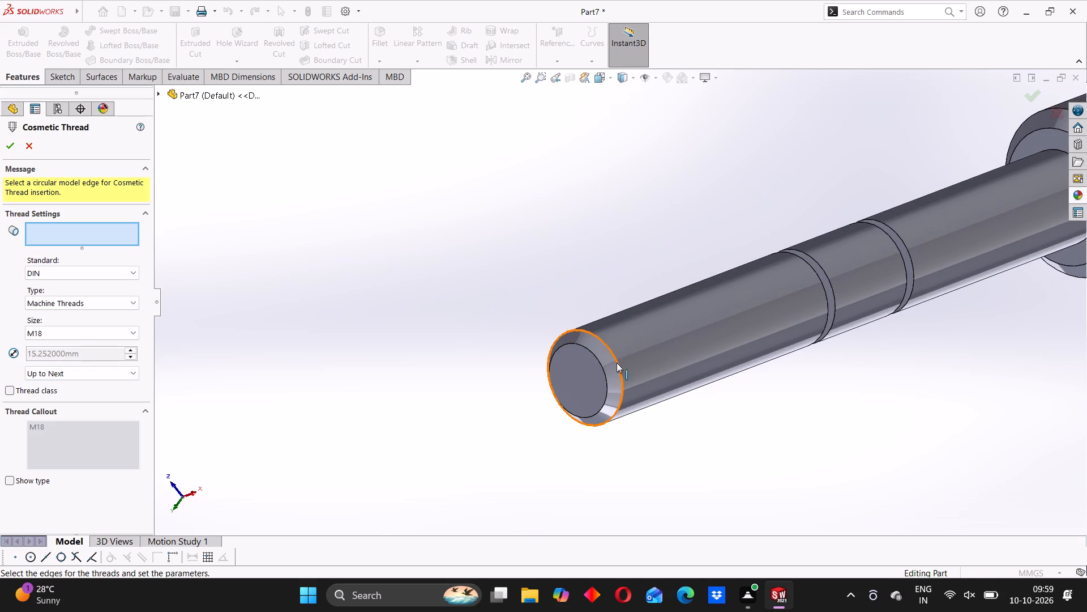
click(617, 365)
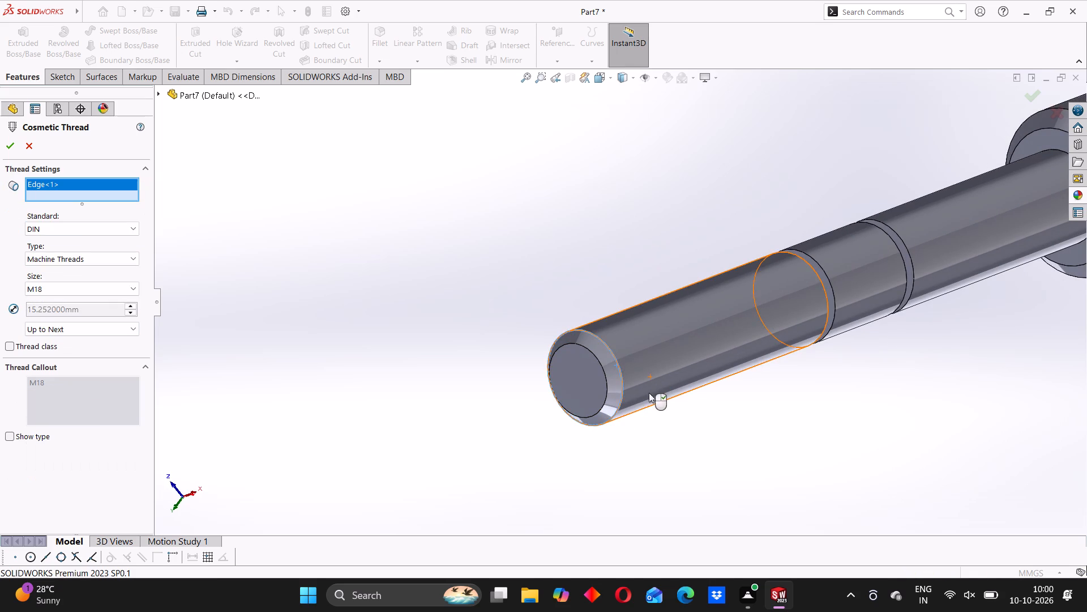
middle_drag(654, 413, 635, 431)
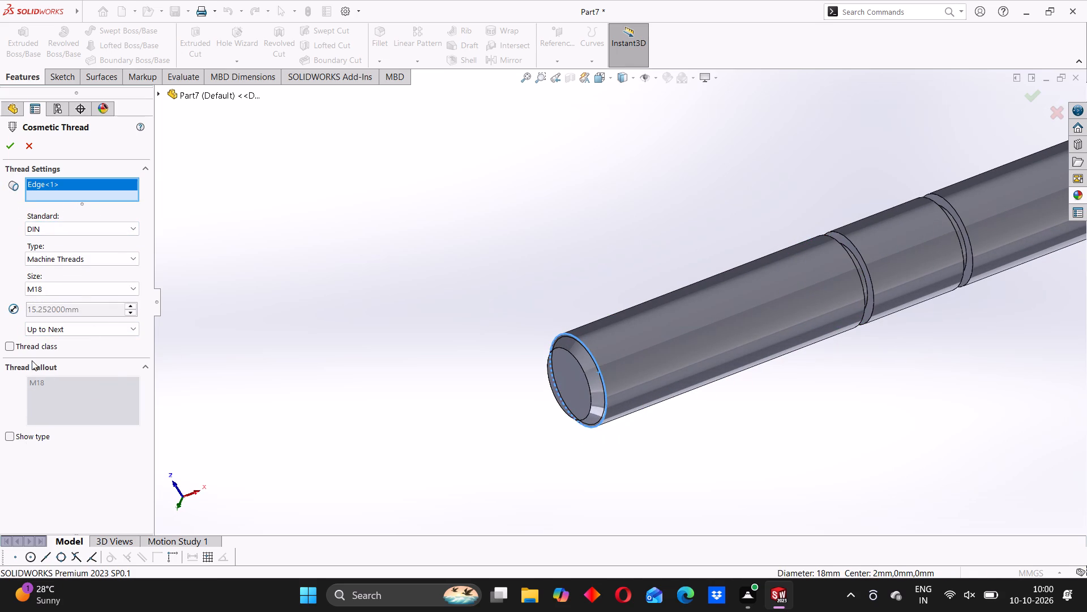
middle_drag(884, 385, 861, 402)
scroll(816, 362, up, 3)
middle_drag(816, 346, 779, 386)
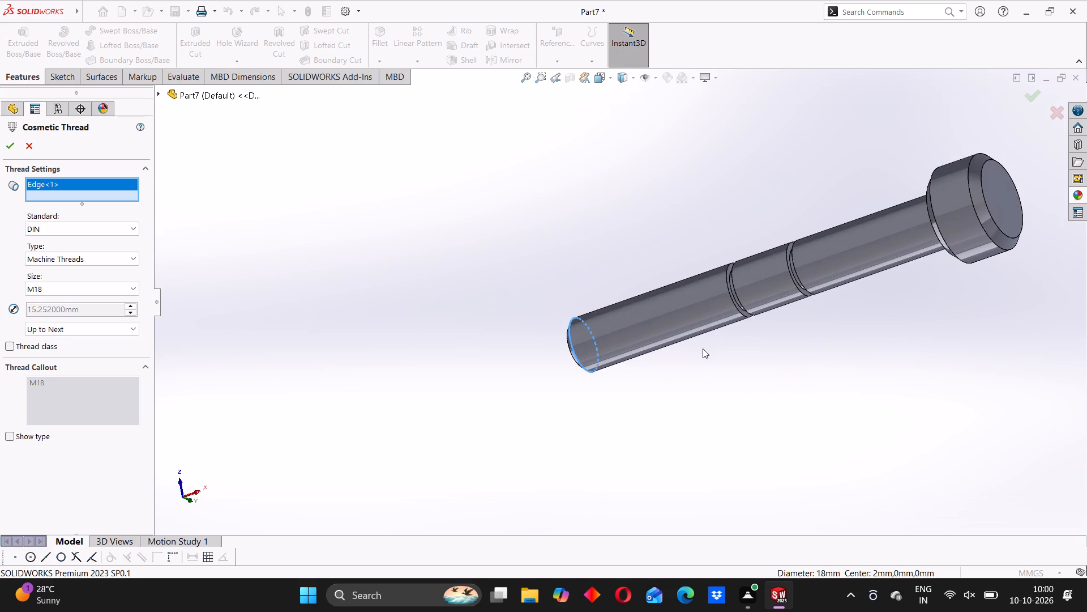
scroll(707, 304, down, 4)
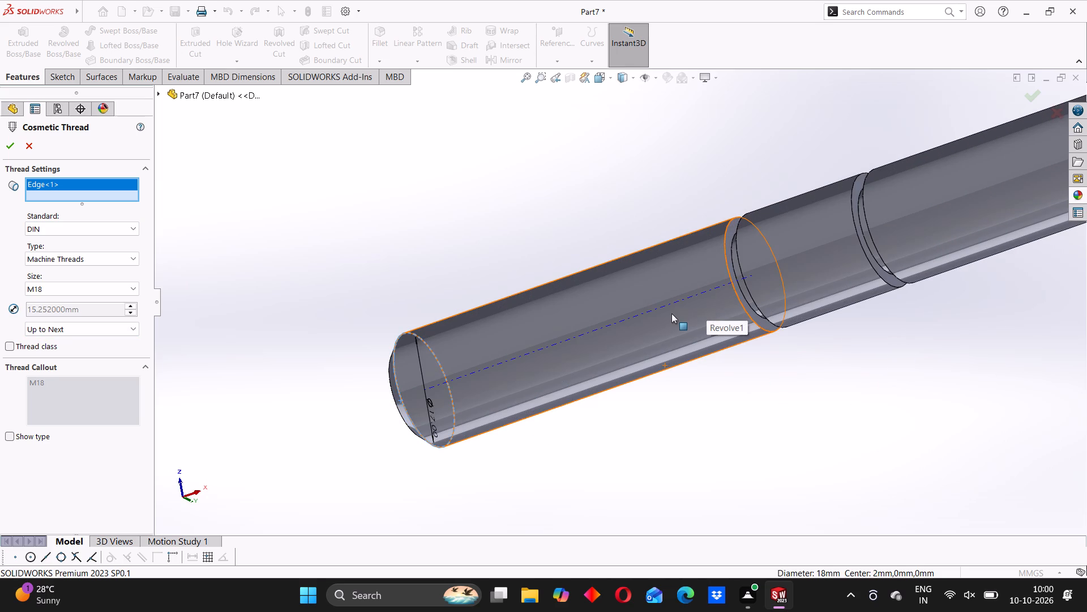
scroll(738, 290, down, 3)
middle_drag(739, 297, 724, 321)
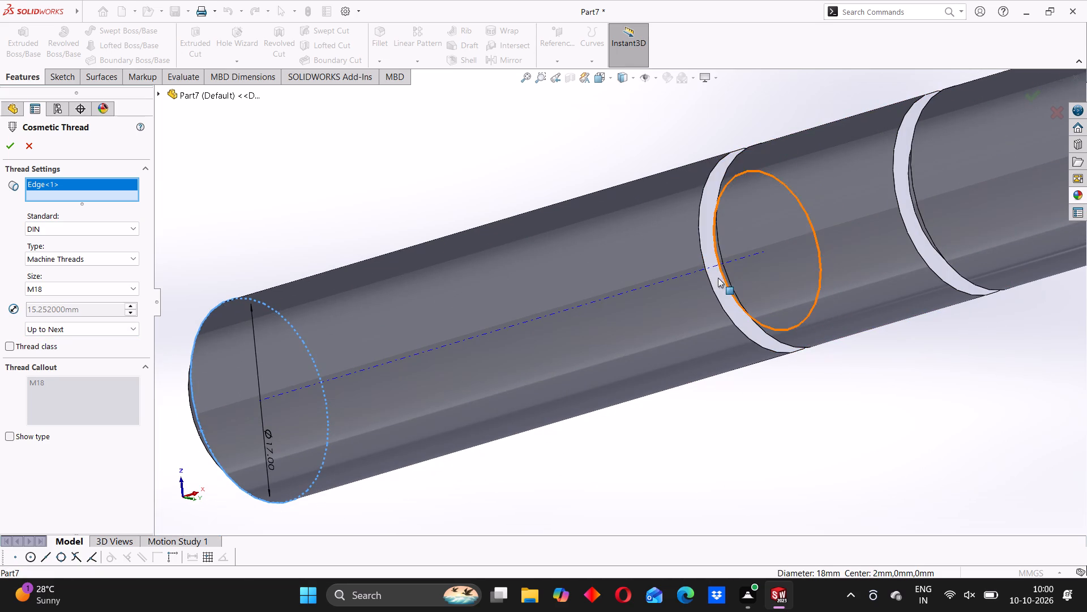
click(702, 249)
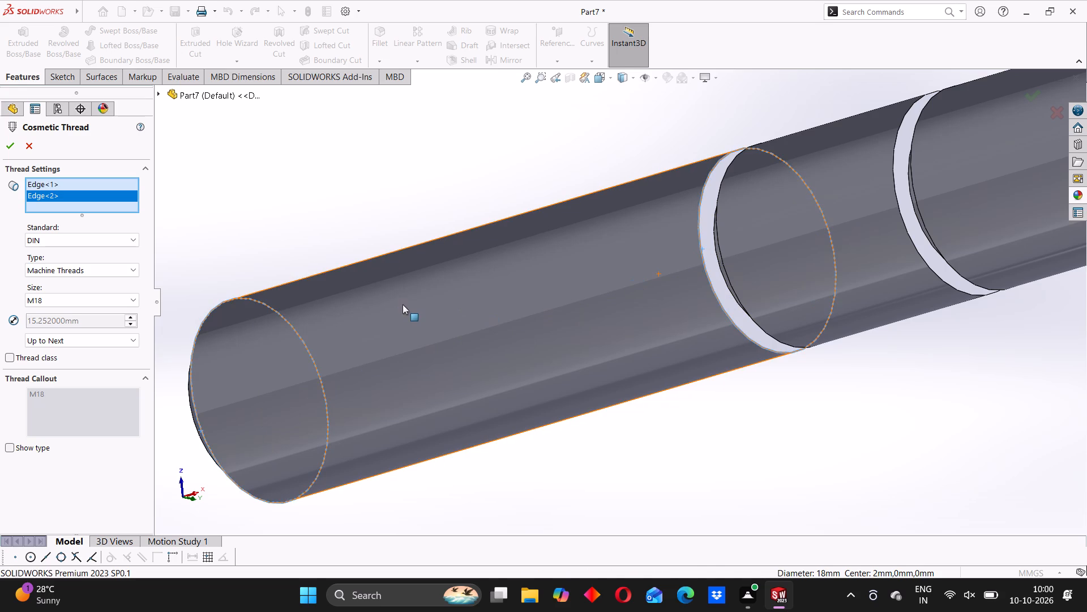
middle_drag(405, 304, 431, 308)
scroll(433, 312, up, 5)
middle_drag(353, 330, 369, 338)
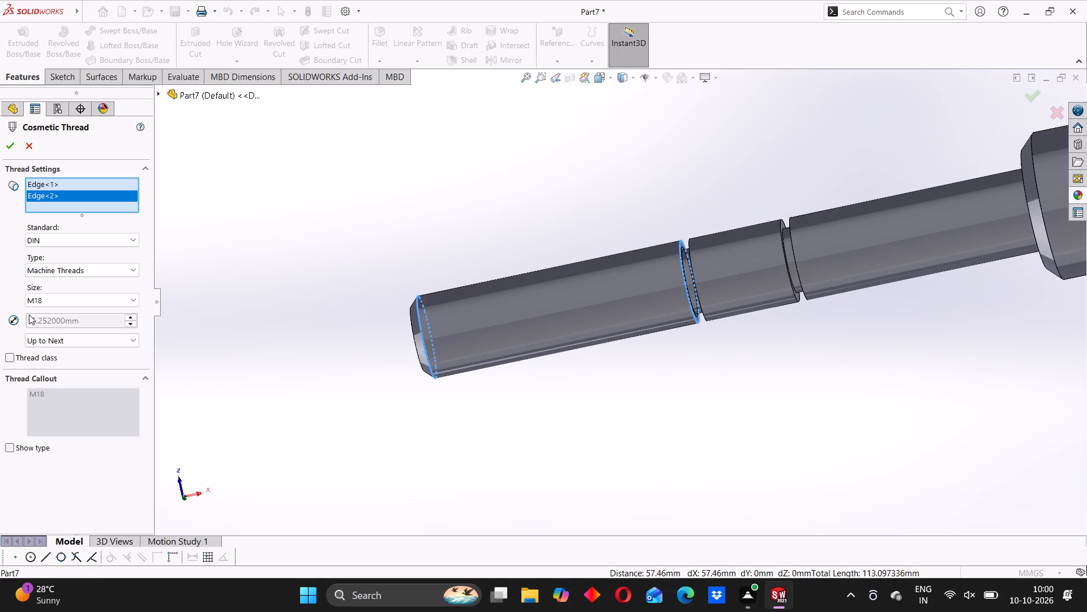
click(55, 272)
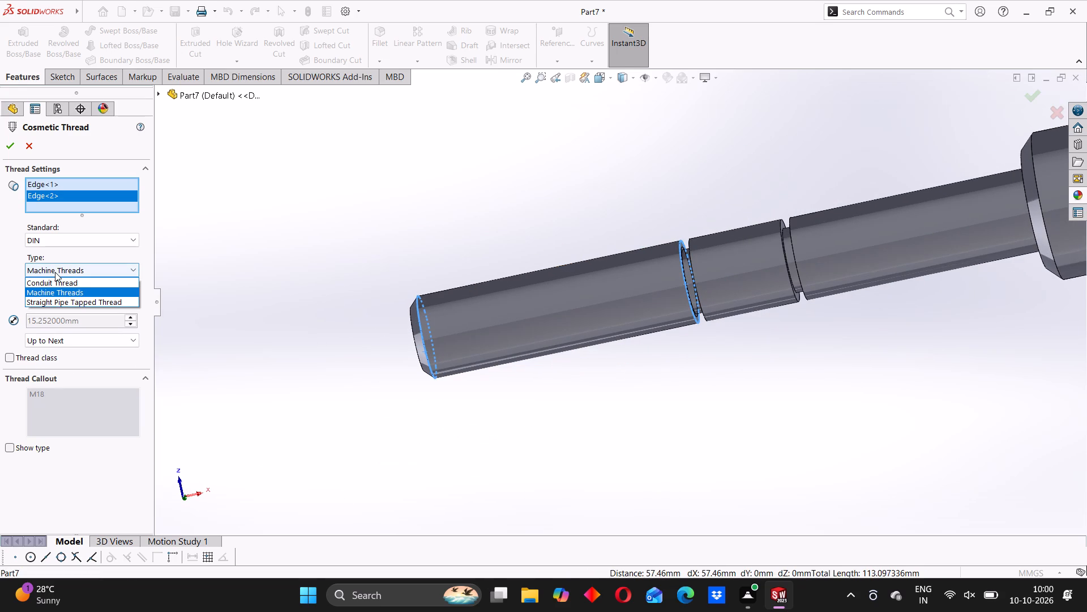
click(57, 277)
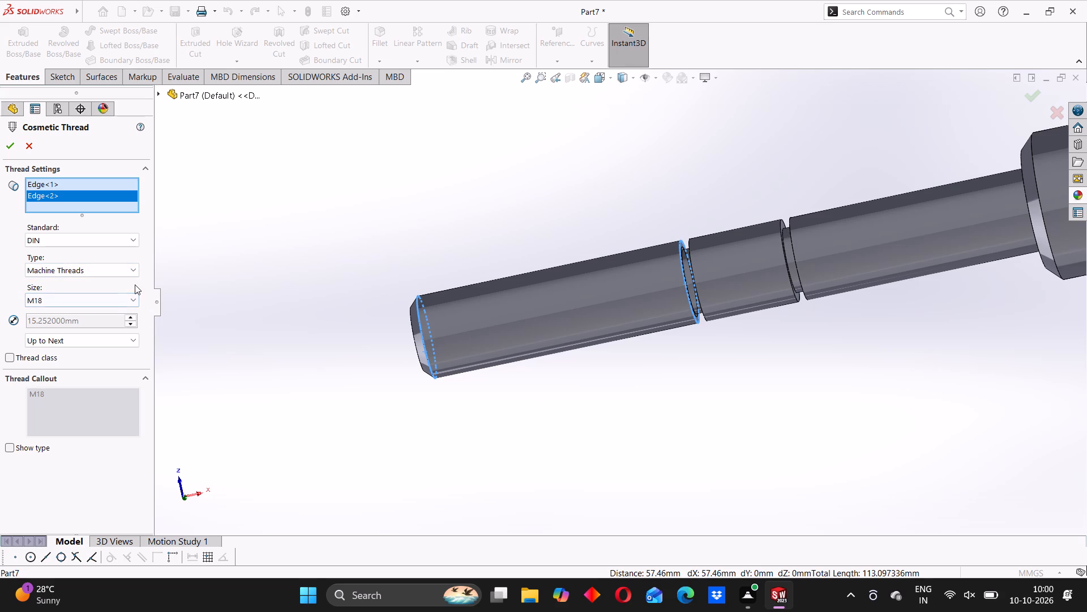
middle_drag(345, 290, 392, 318)
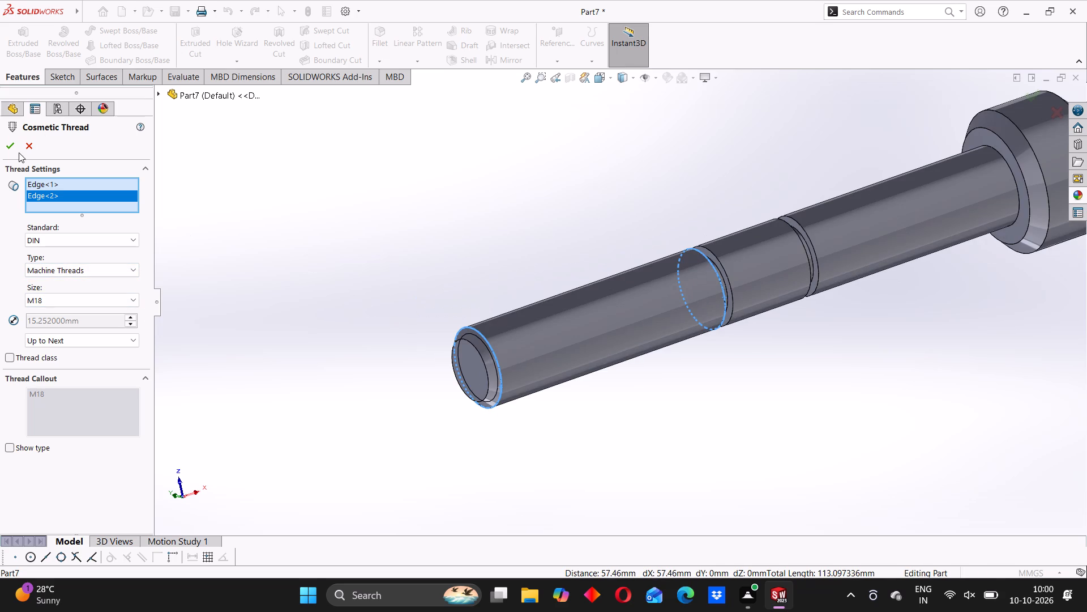
click(14, 150)
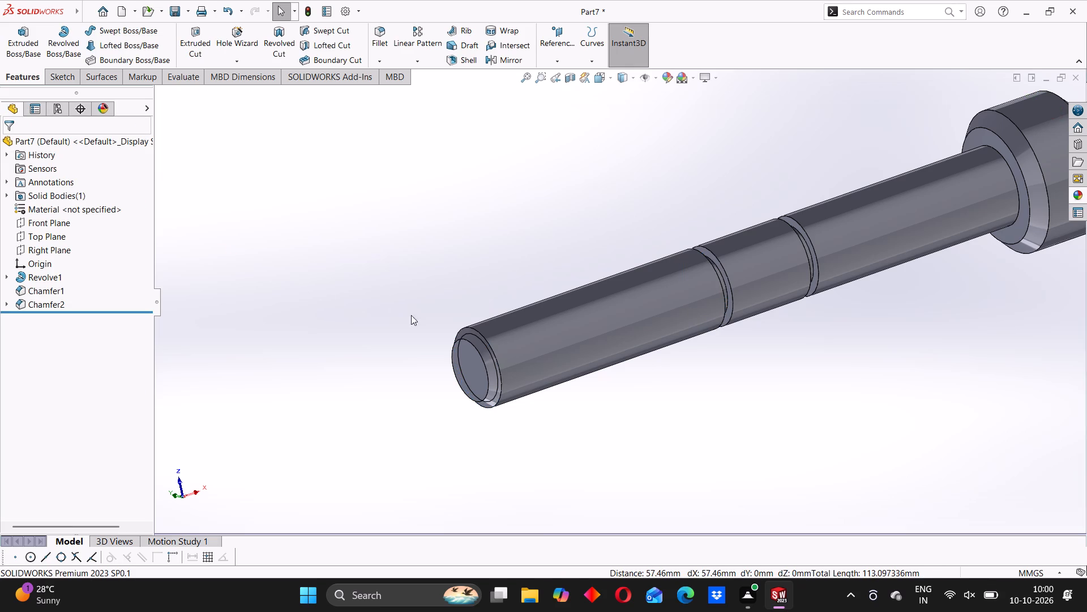
Turn on shaded cosmetic threads in the part's Detailing document properties.
middle_drag(432, 348, 426, 329)
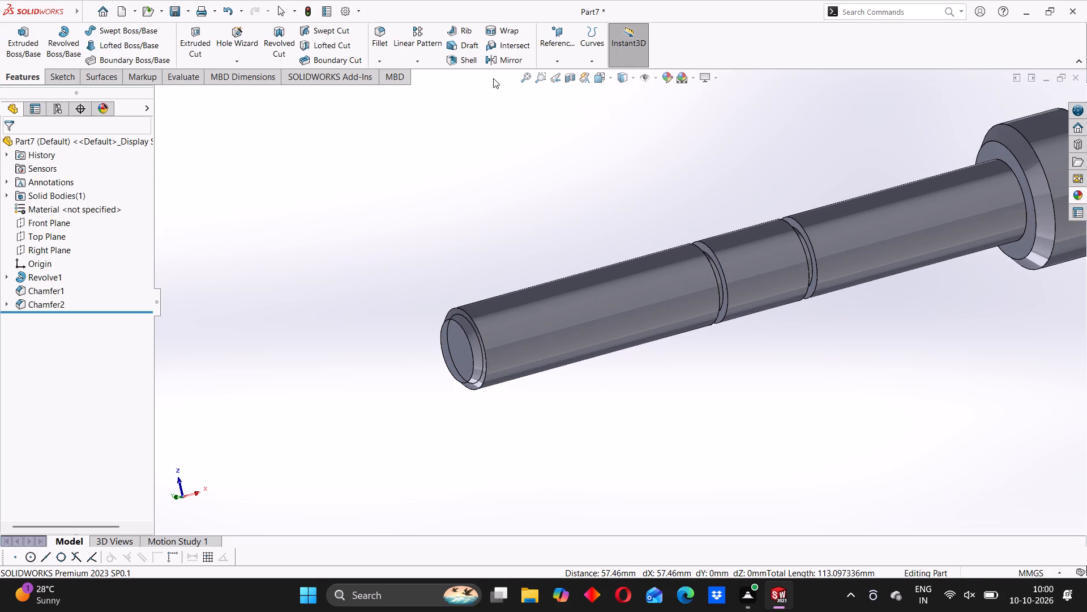
click(358, 12)
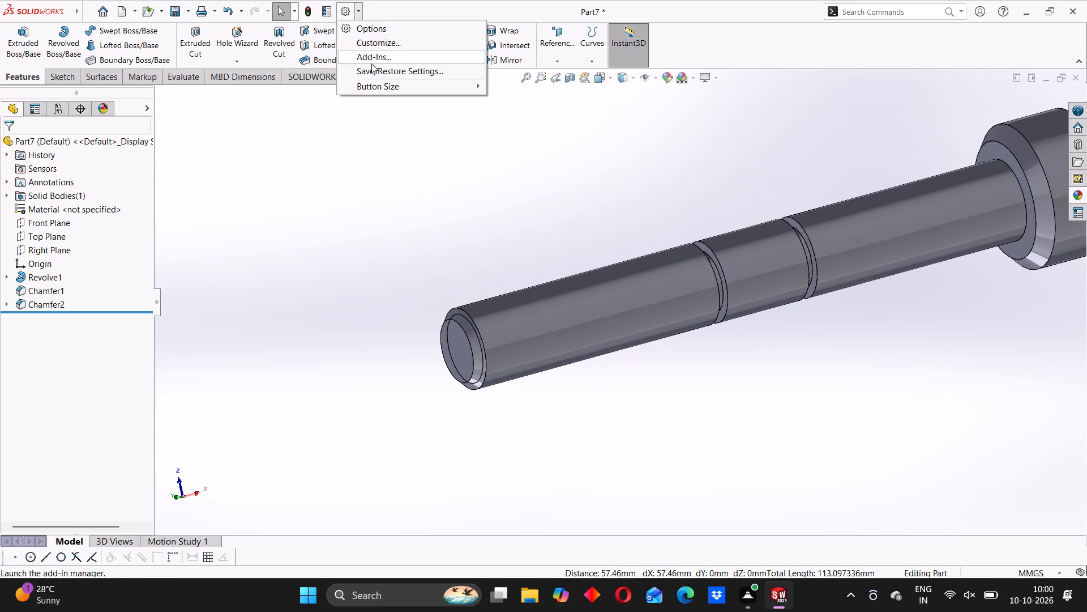
click(382, 32)
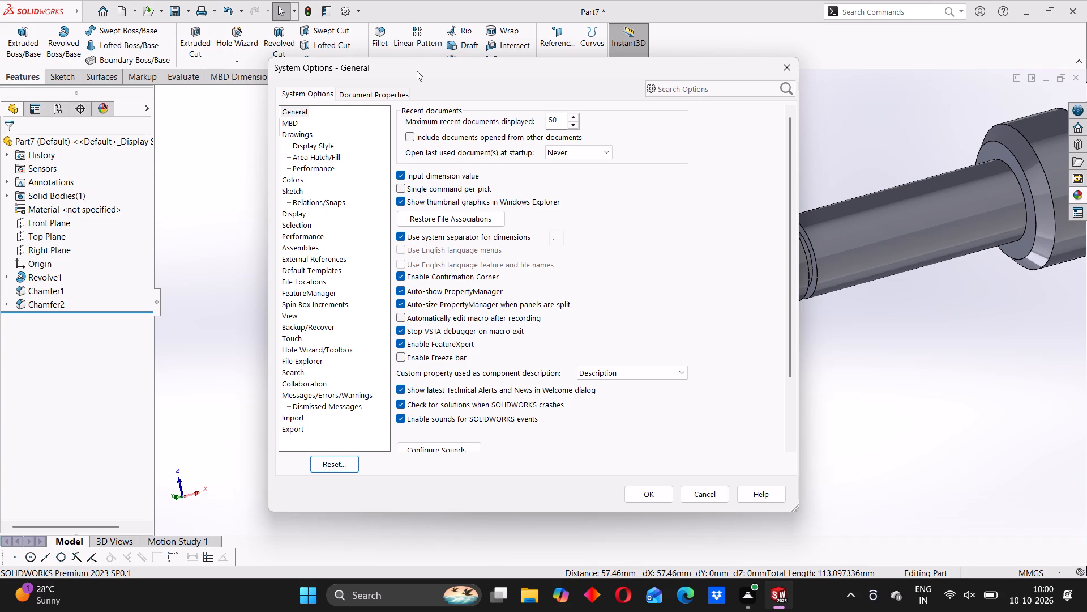
click(365, 96)
click(300, 181)
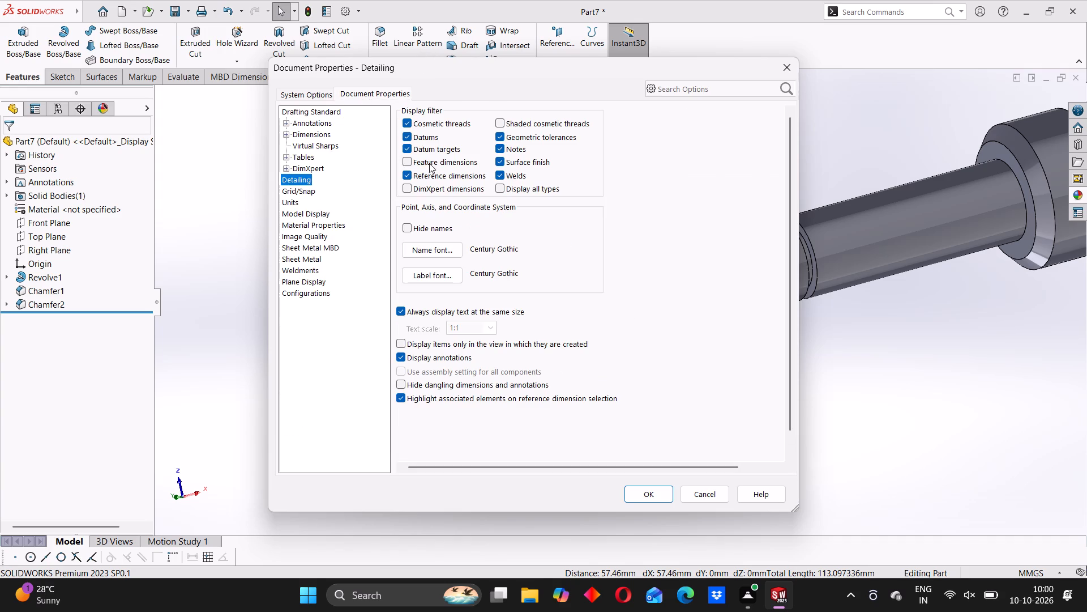
click(499, 118)
click(648, 497)
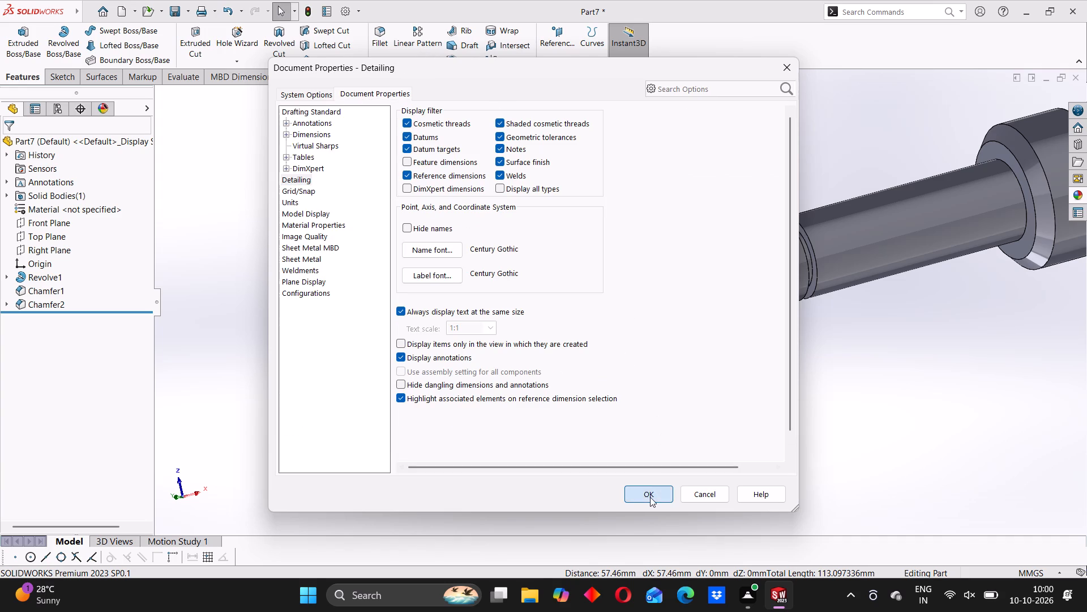
Examine the shaded thread on the shaft and the overall pin from several angles.
middle_drag(600, 371, 553, 416)
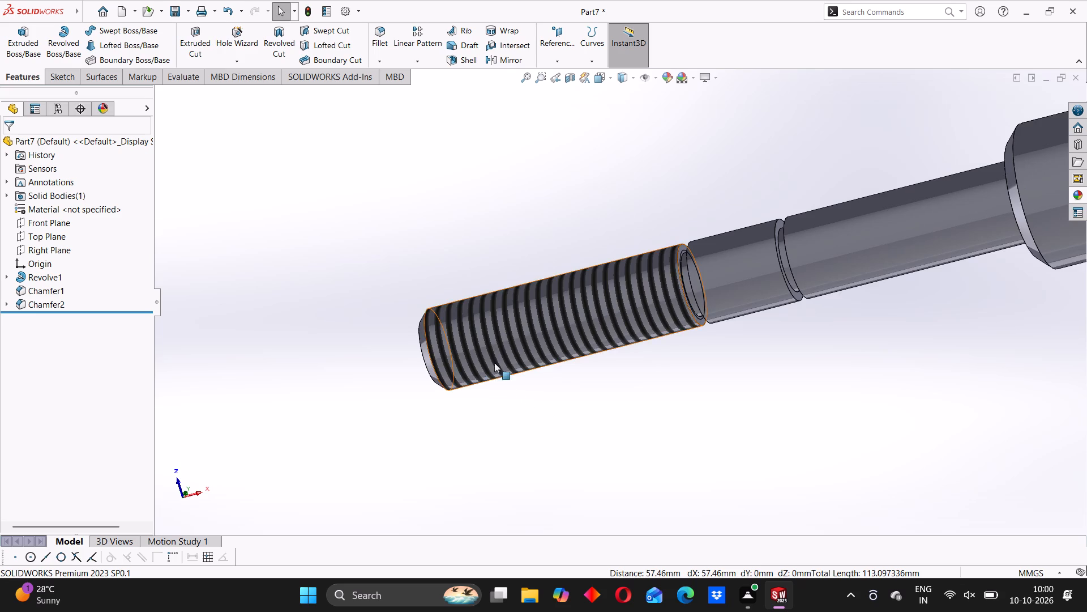
middle_drag(489, 343, 480, 381)
middle_drag(430, 356, 423, 389)
middle_drag(522, 328, 530, 355)
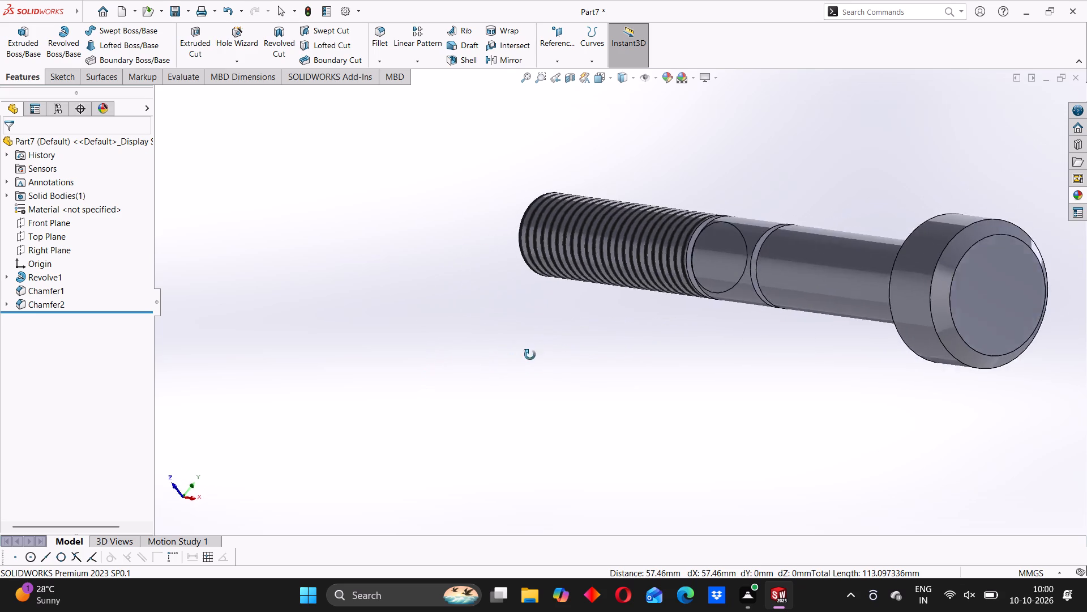
middle_drag(530, 355, 611, 403)
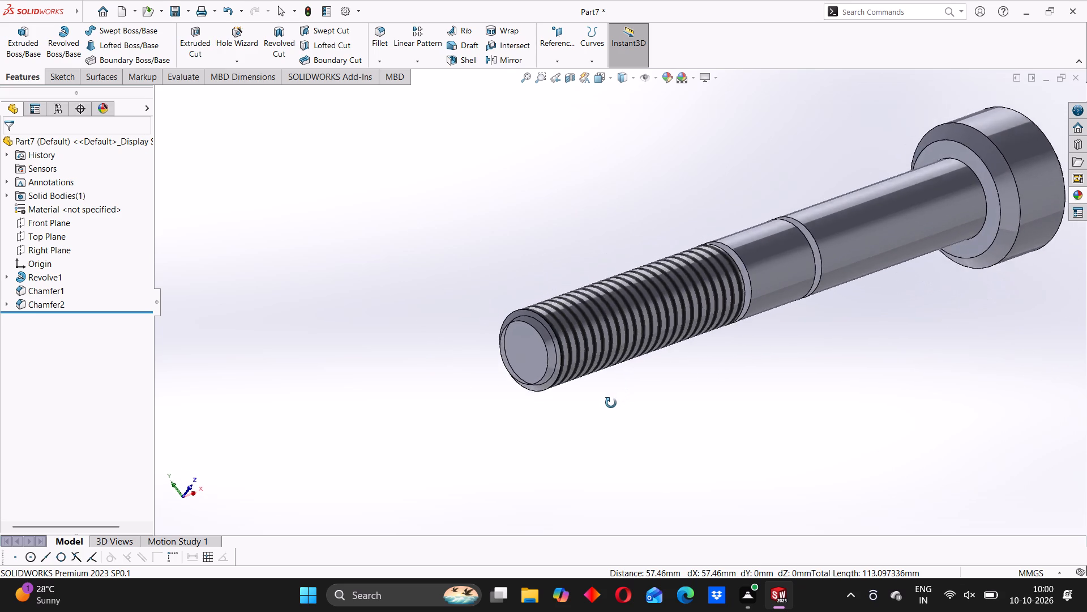
middle_drag(611, 403, 609, 403)
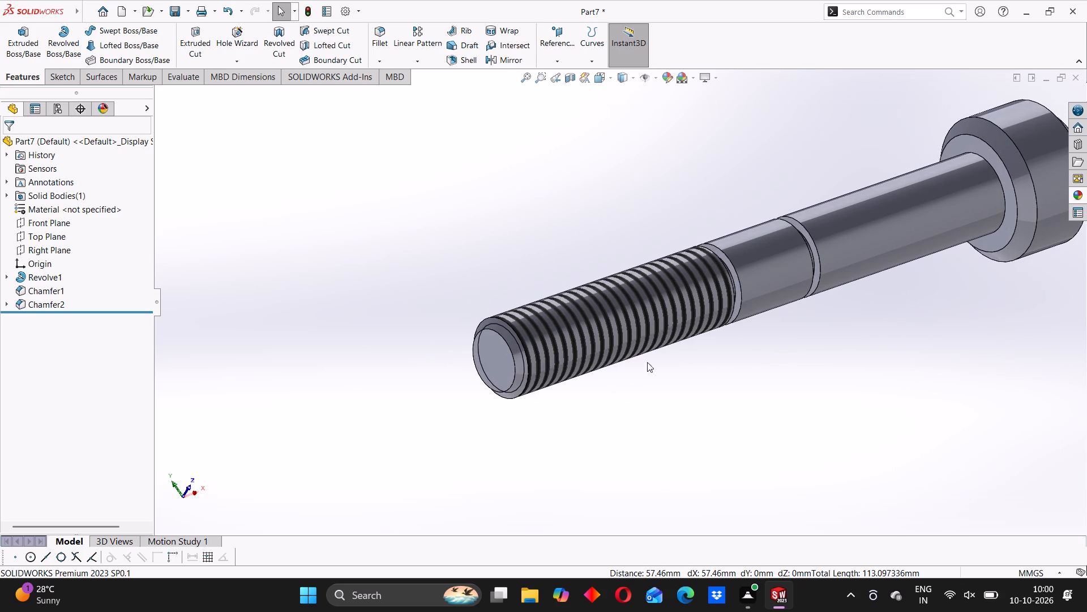
scroll(865, 339, up, 4)
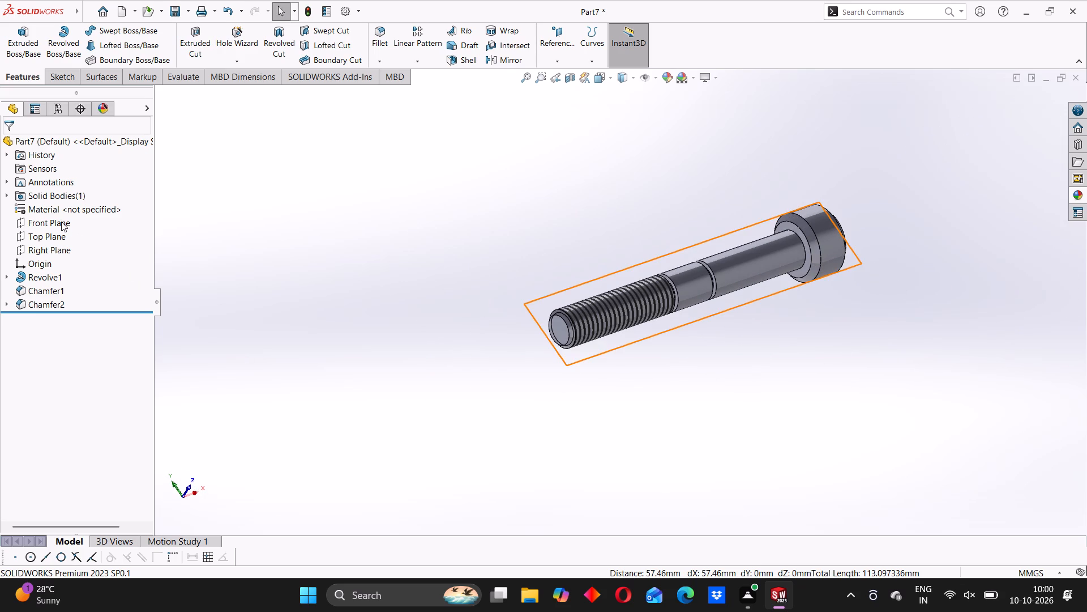
Start a new sketch on the Front Plane for a circle in the pin's head.
click(61, 222)
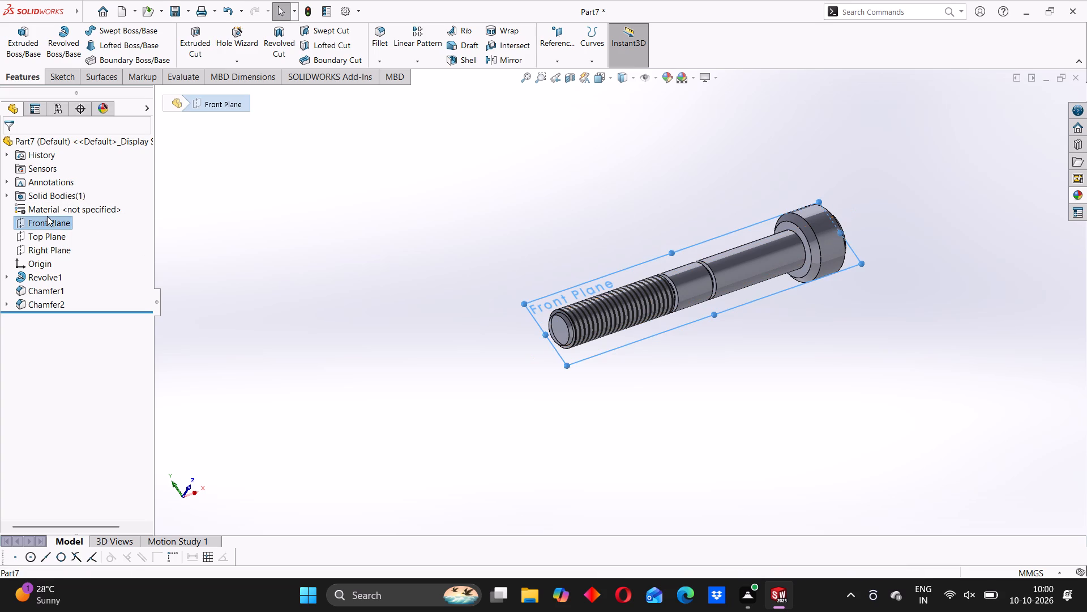
right_click(45, 215)
click(279, 207)
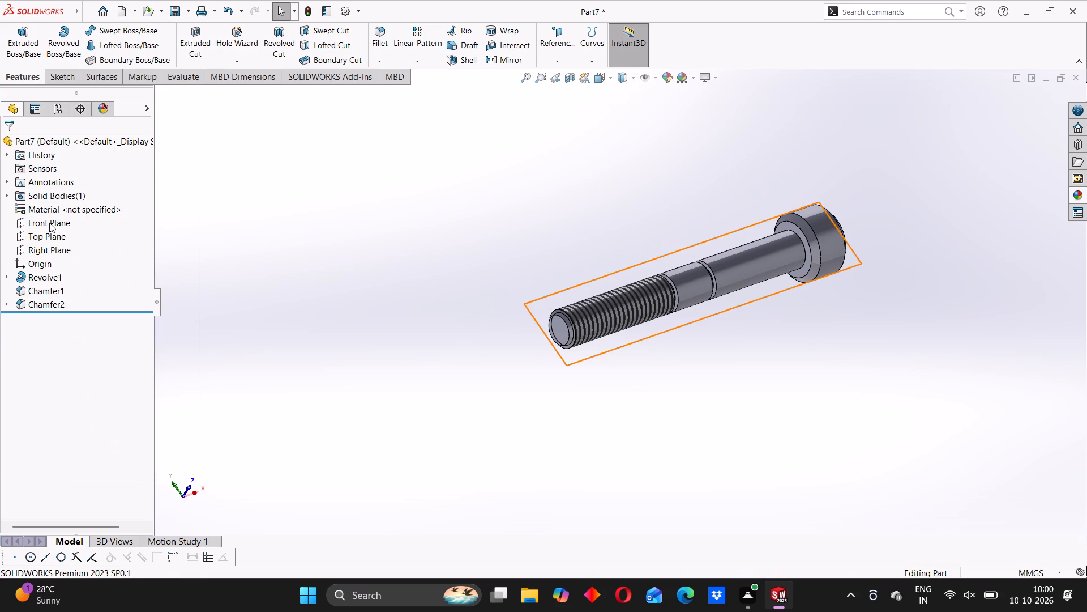
right_click(49, 223)
middle_drag(523, 268, 592, 256)
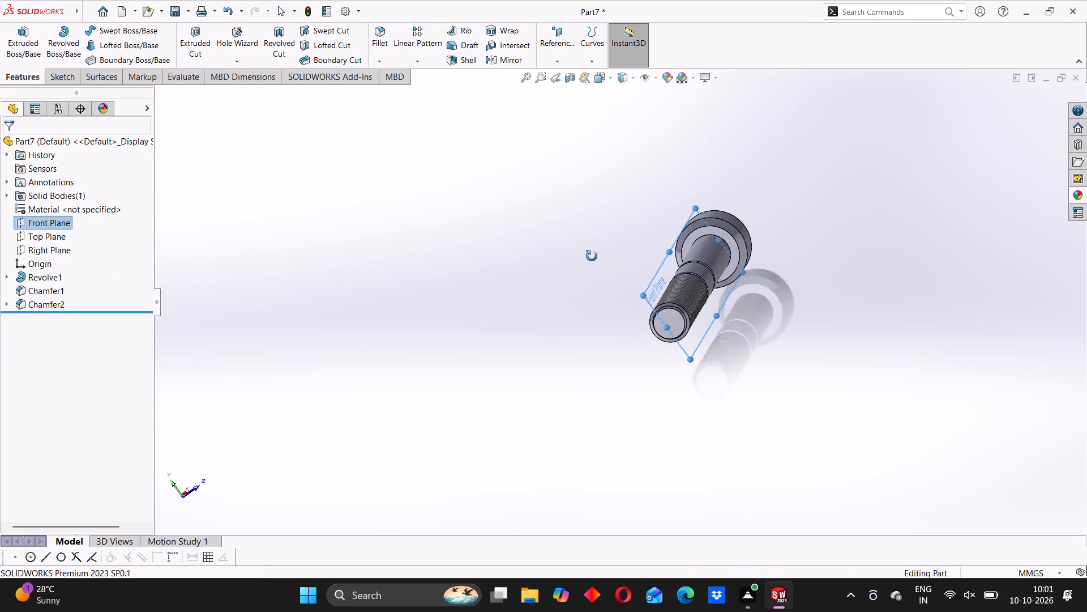
middle_drag(592, 256, 533, 289)
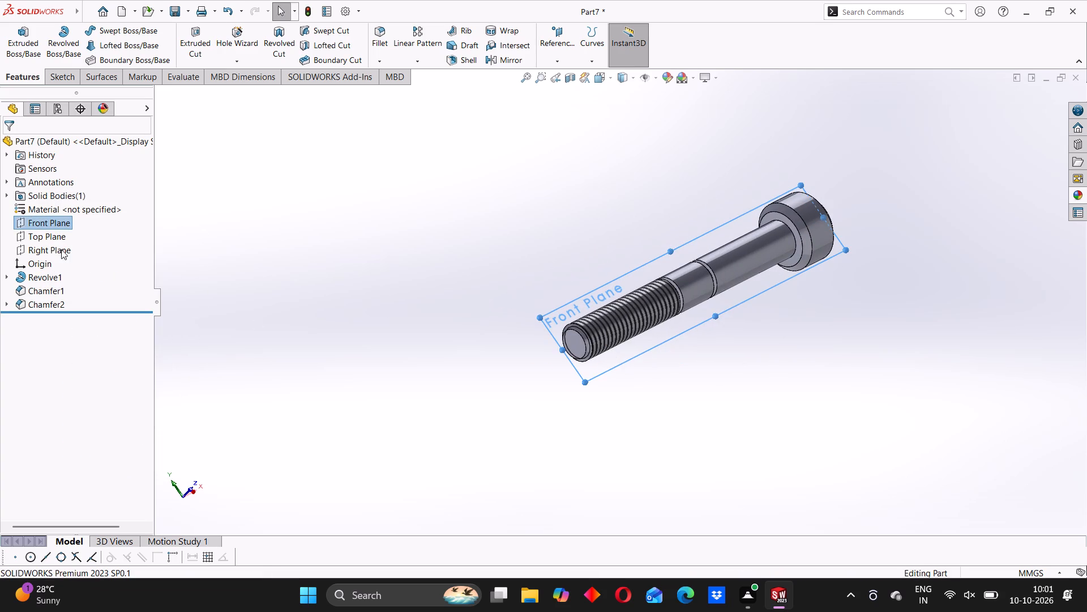
right_click(50, 225)
click(57, 212)
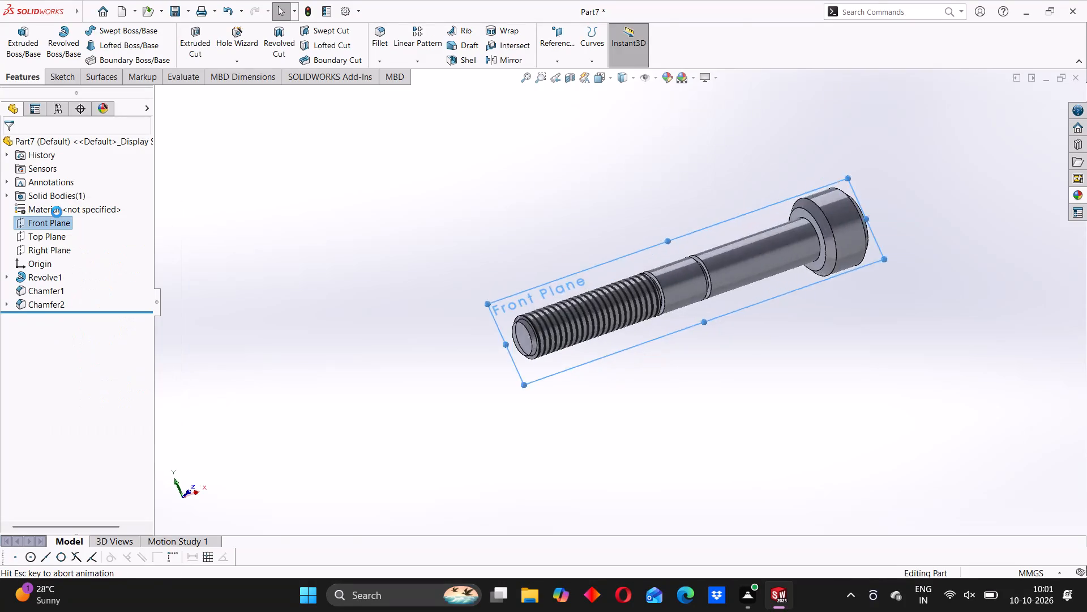
scroll(827, 304, down, 1)
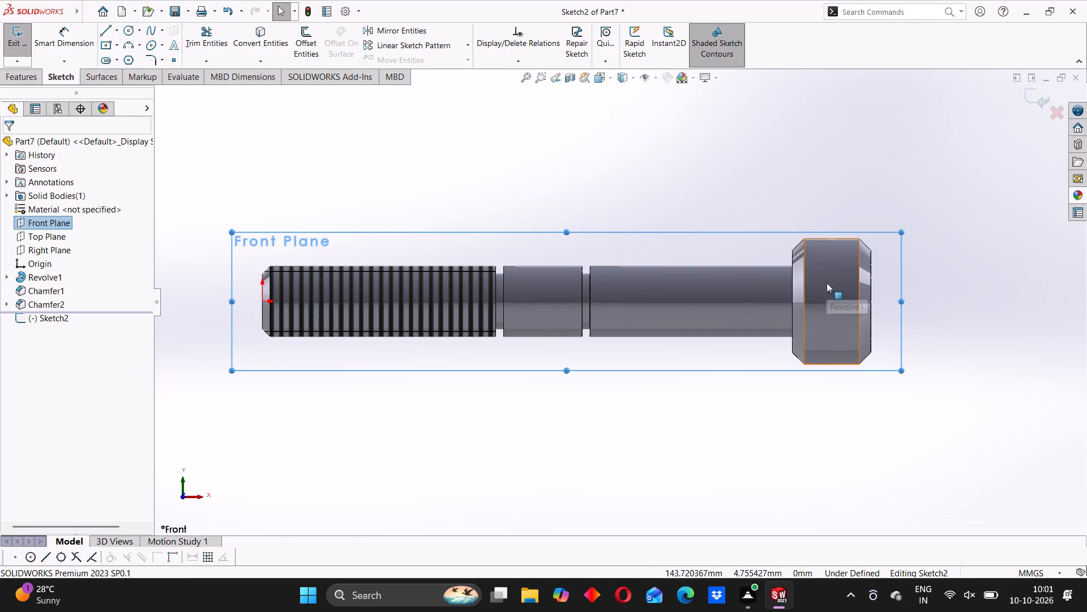
Sketch a circle on the pin axis within the head and set its diameter to 6 mm.
click(125, 29)
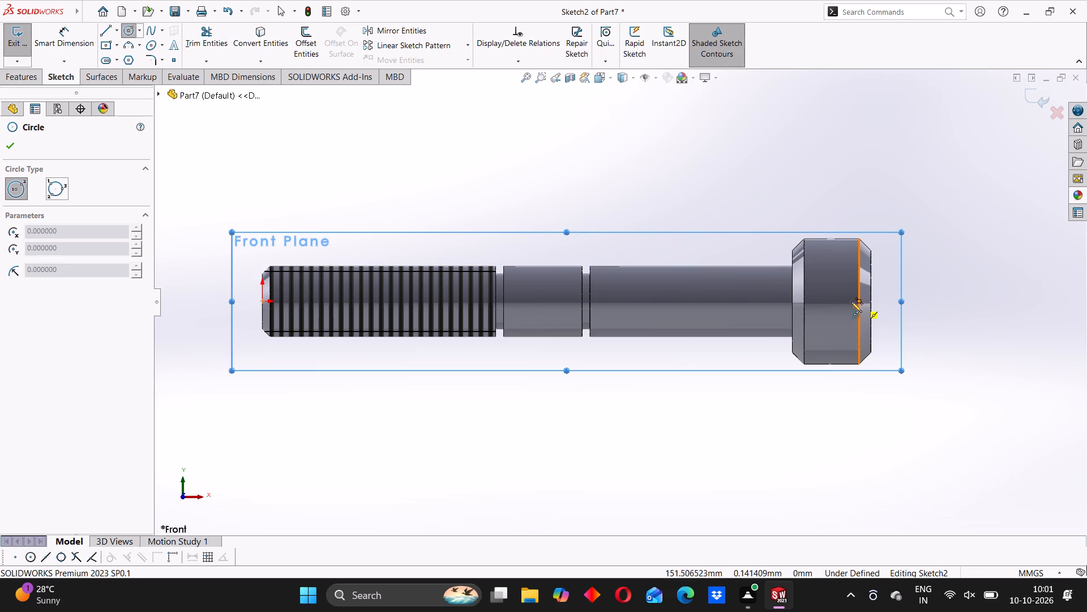
click(829, 303)
click(836, 284)
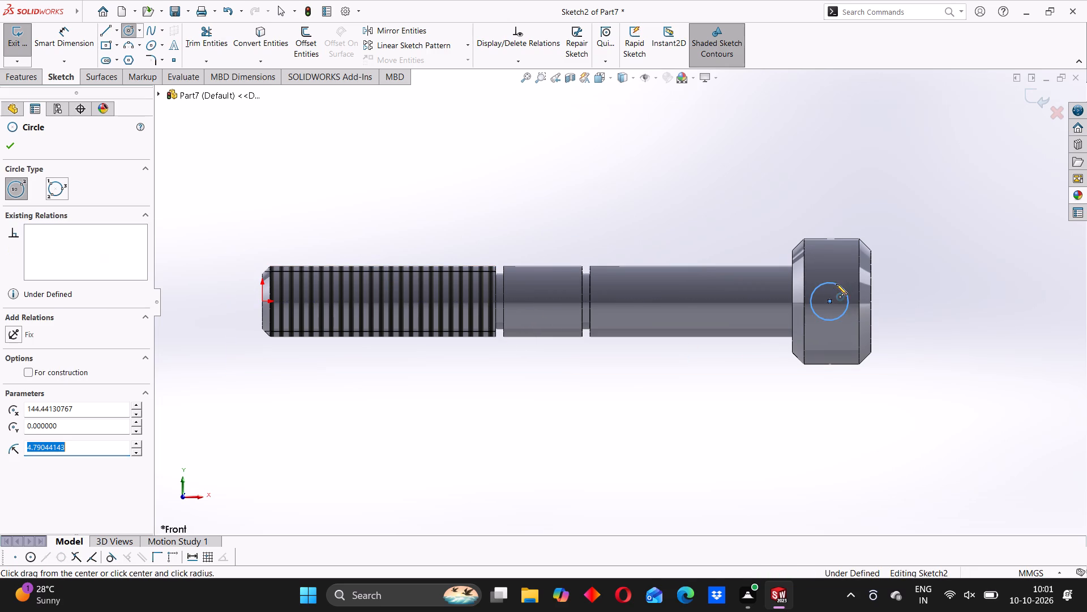
click(61, 39)
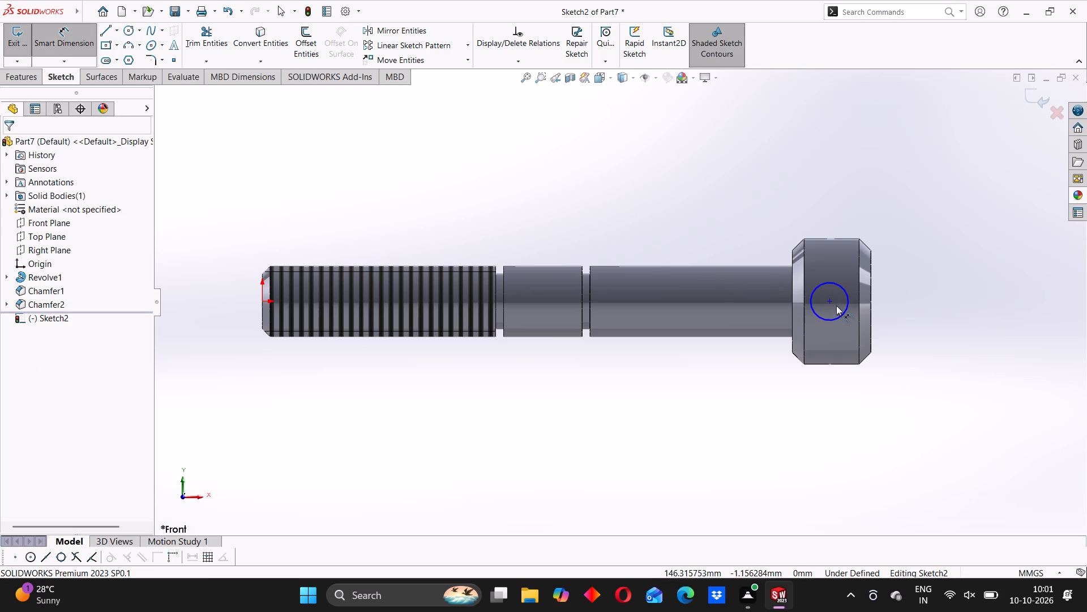
click(822, 283)
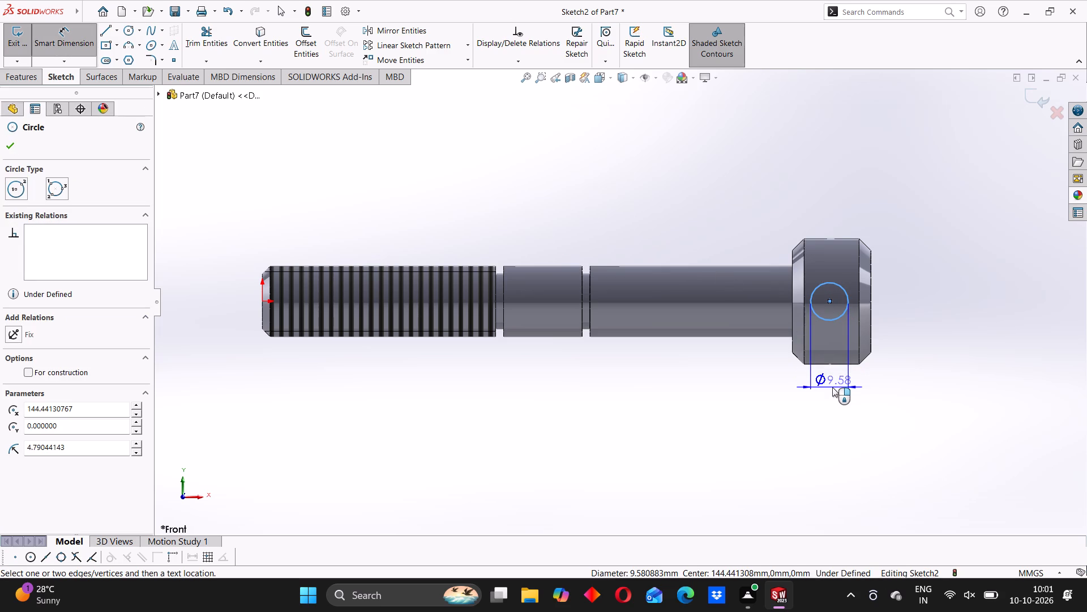
click(832, 387)
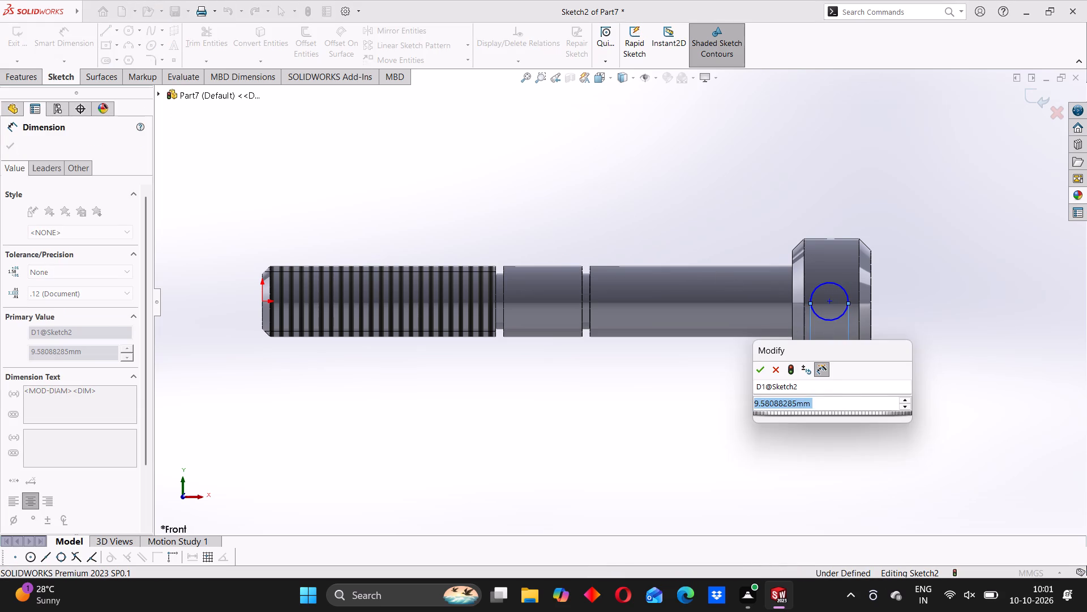
key(6)
key(Return)
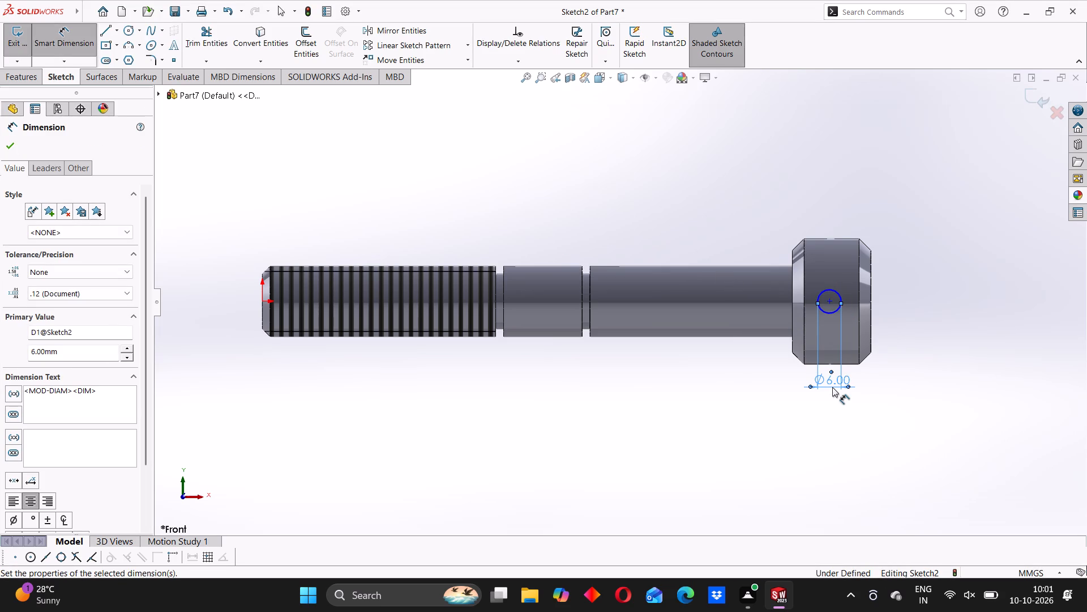
Dimension the circle's centre 10 mm from the outer end face of the head.
click(63, 50)
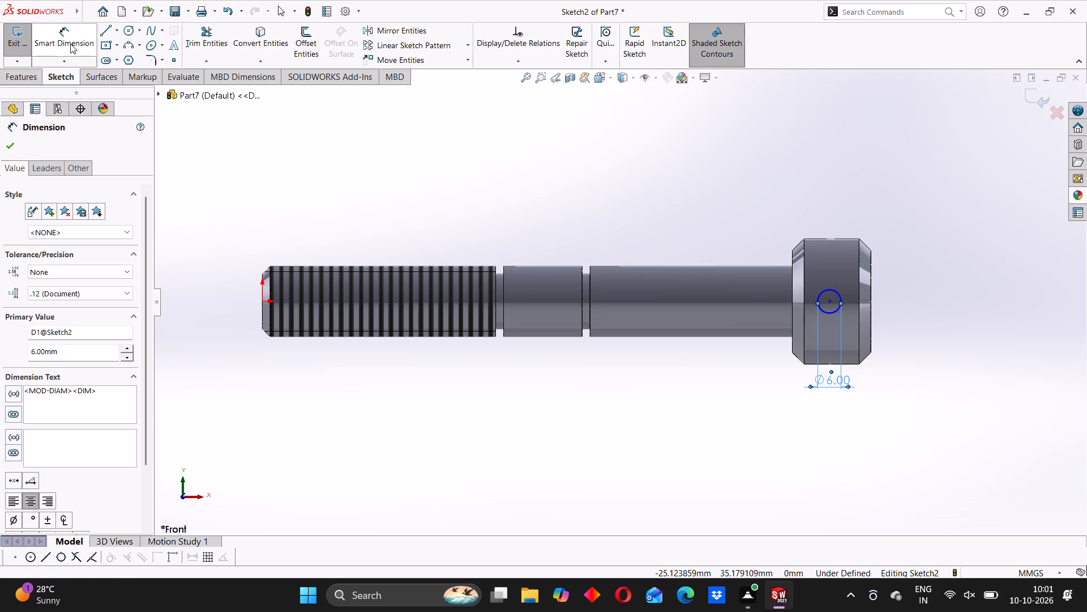
click(67, 39)
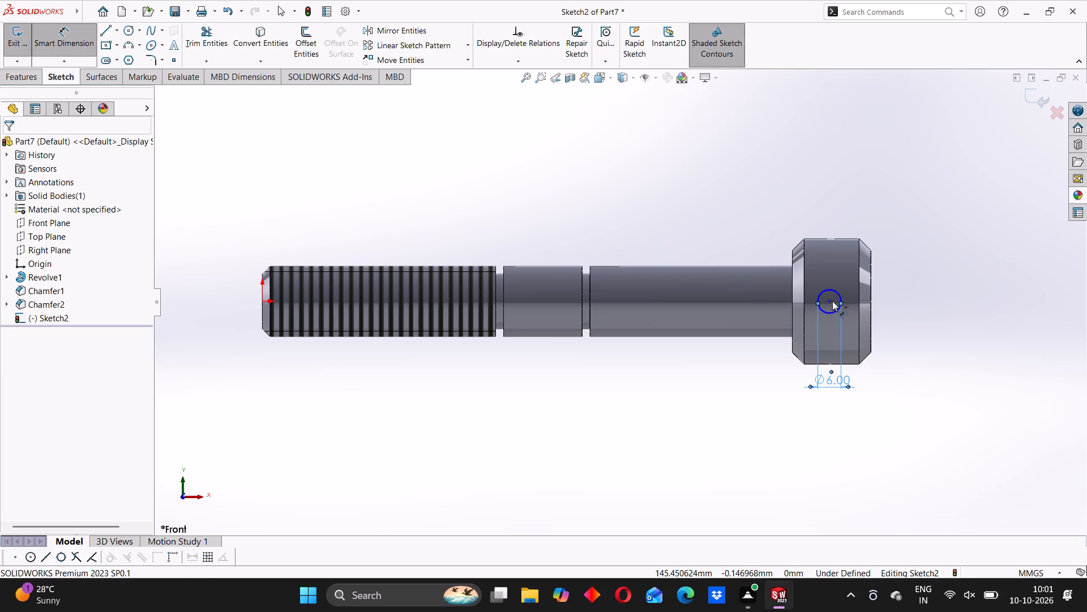
click(832, 301)
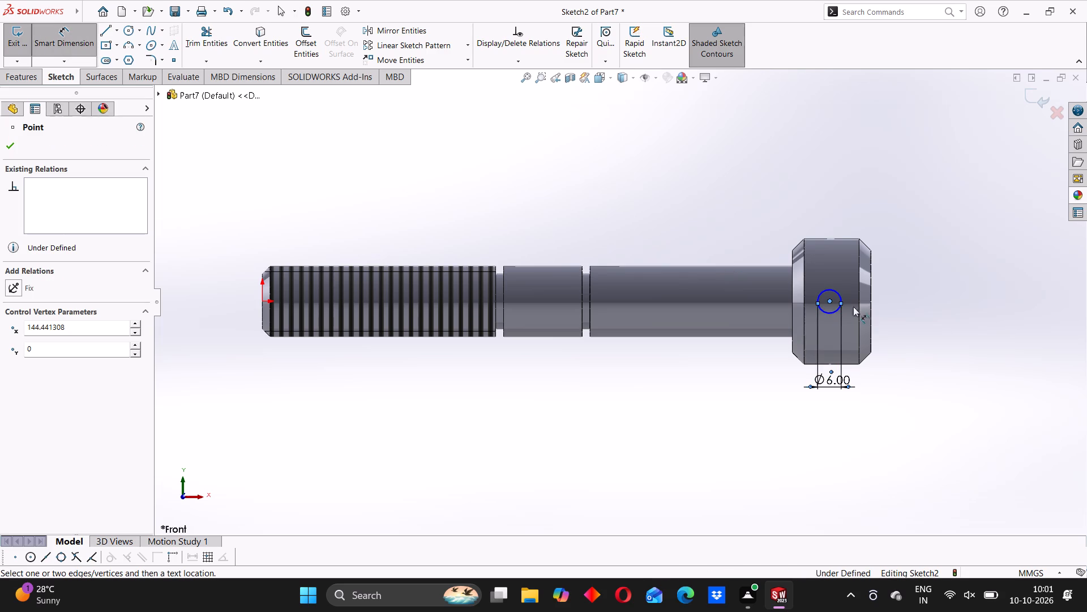
click(871, 316)
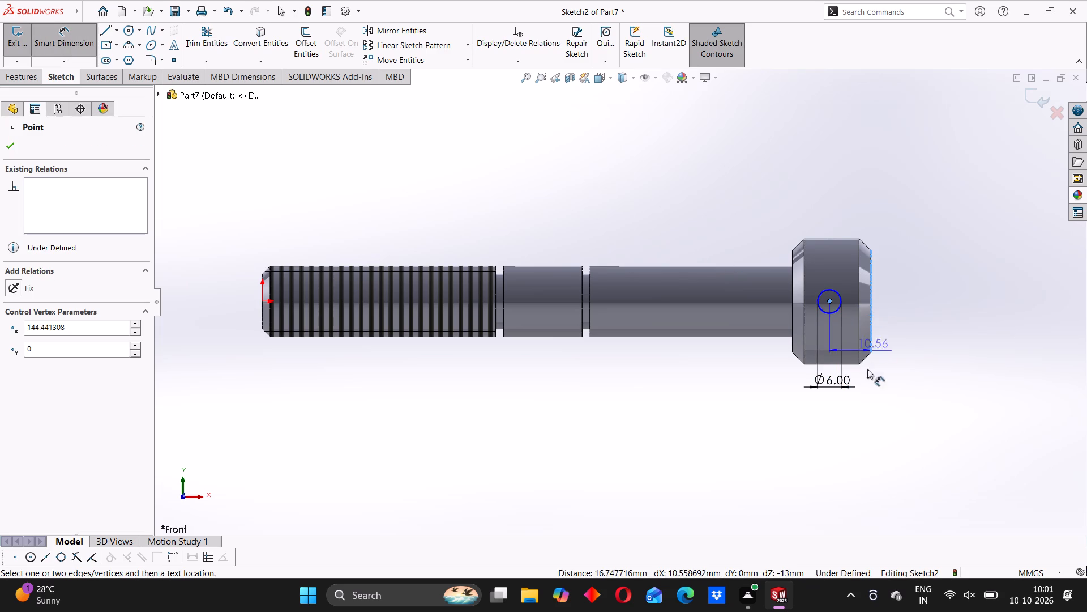
click(857, 430)
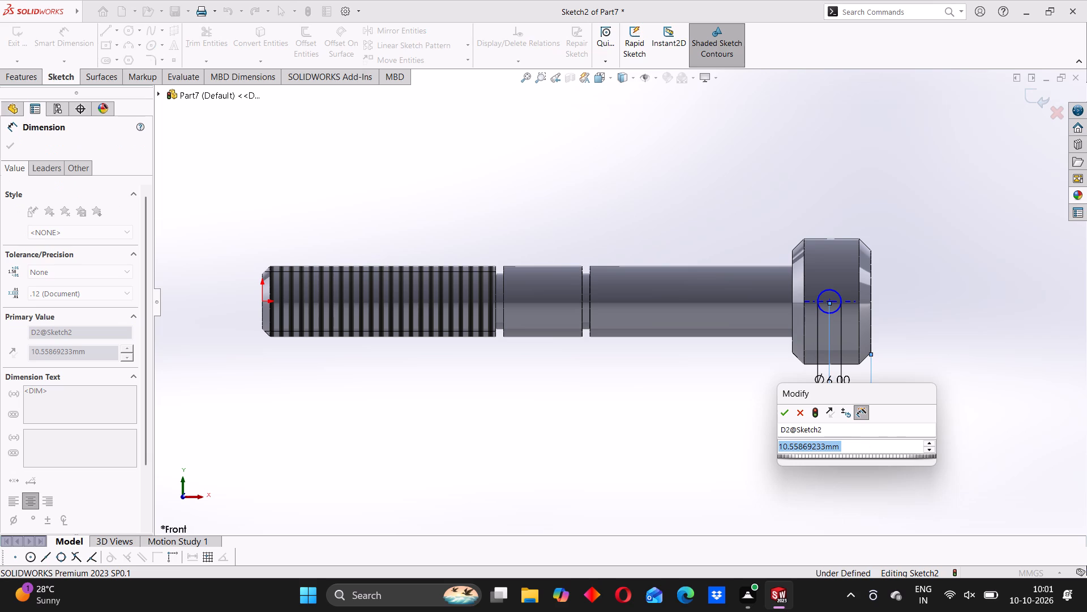
text(10)
key(Return)
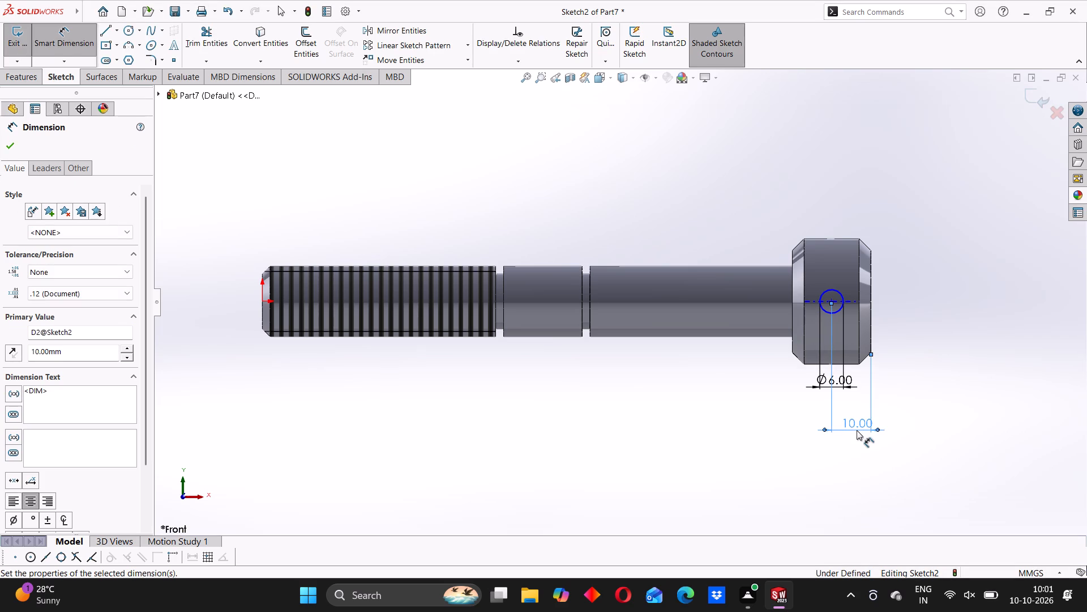
click(639, 390)
Add a Horizontal relation between the circle's centre and the sketch origin, viewing the sketch plane square-on.
middle_click(771, 386)
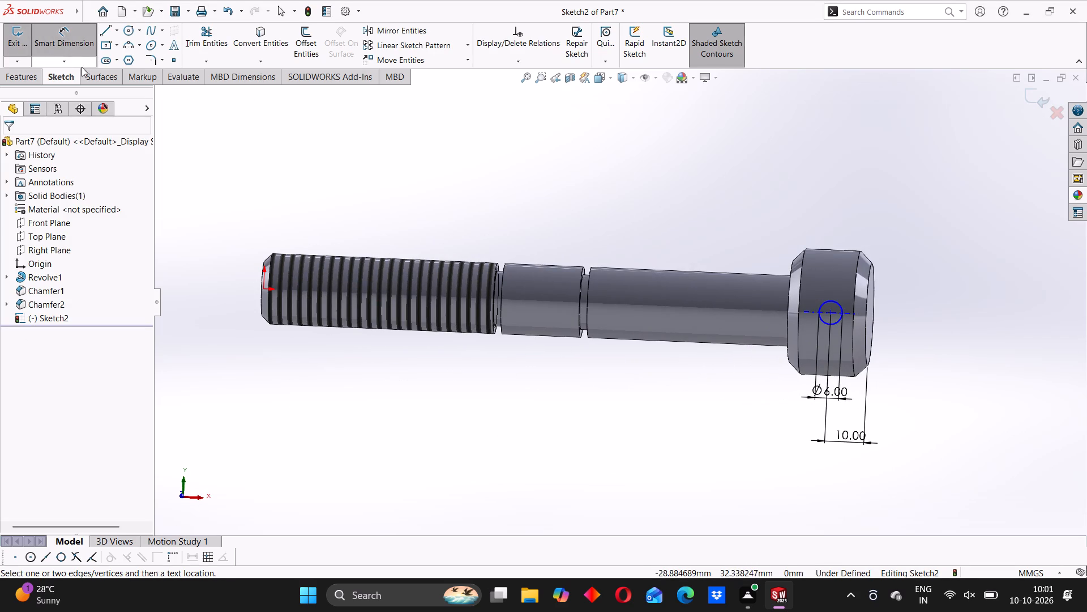
click(610, 80)
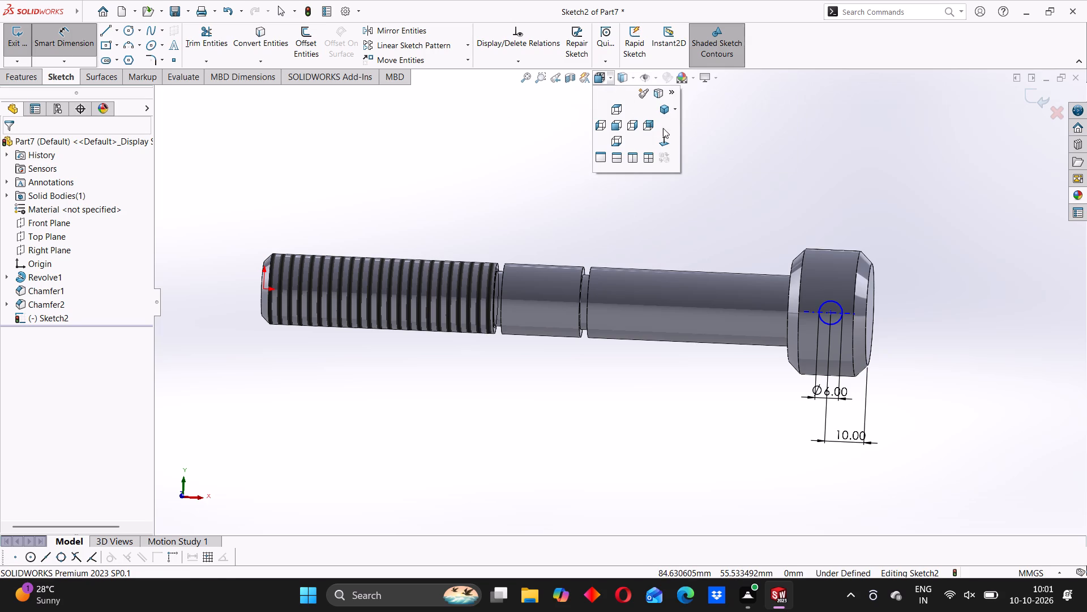
click(664, 138)
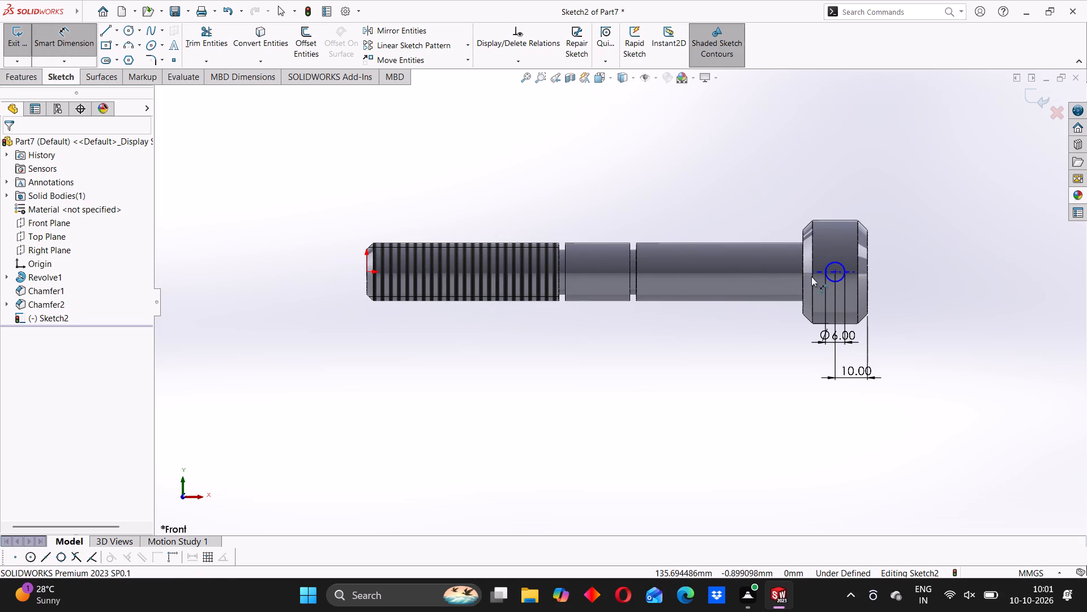
click(72, 45)
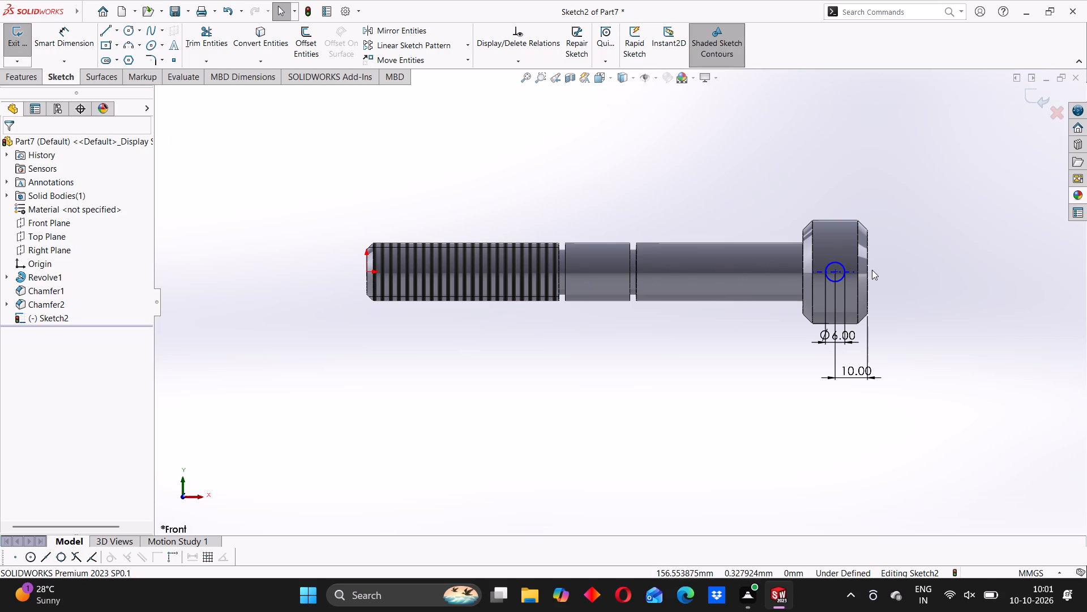
click(835, 270)
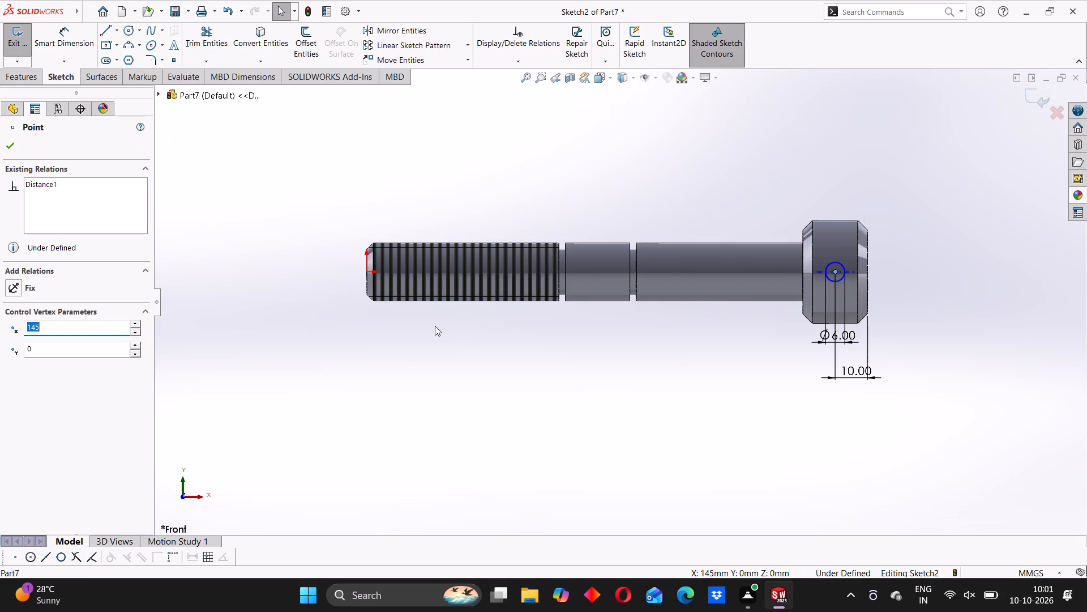
ctrl+click(369, 271)
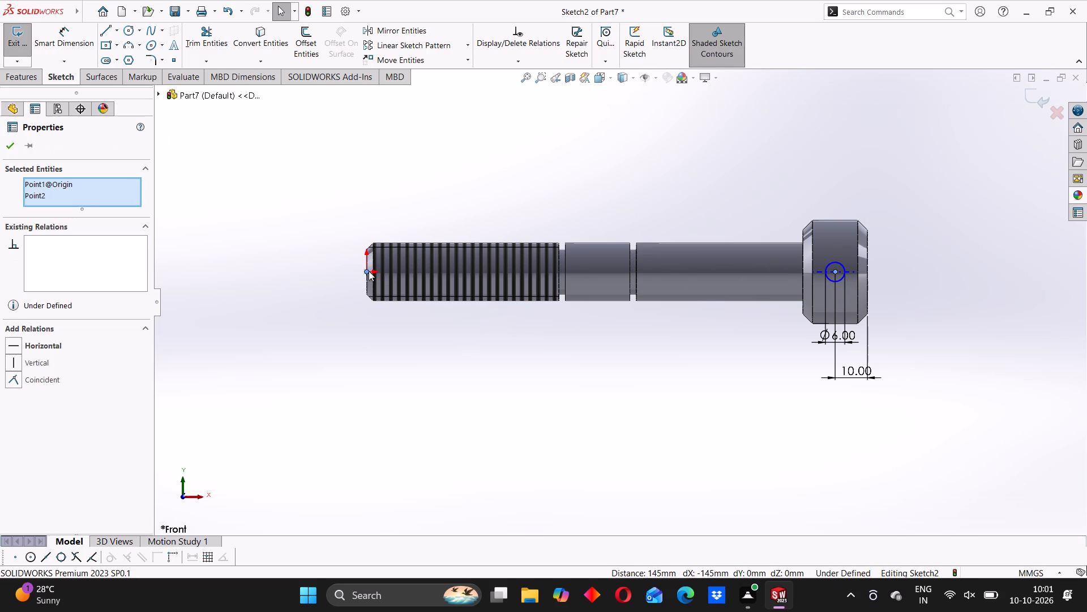
click(16, 349)
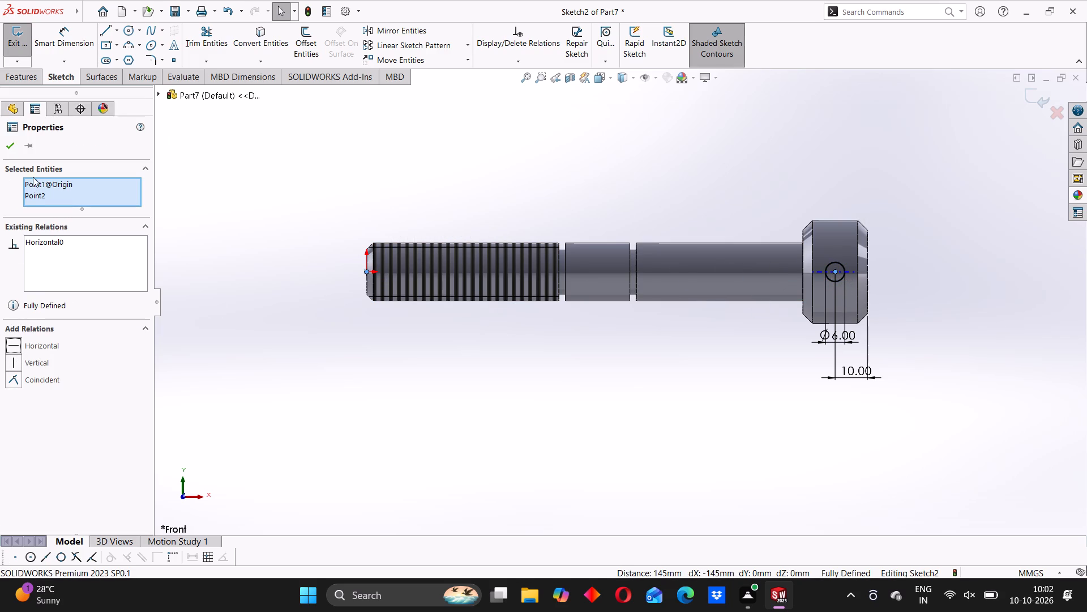
Extrude-cut the 6 mm circle with the Through All - Both end condition to make a cross hole through the pin's head.
click(7, 147)
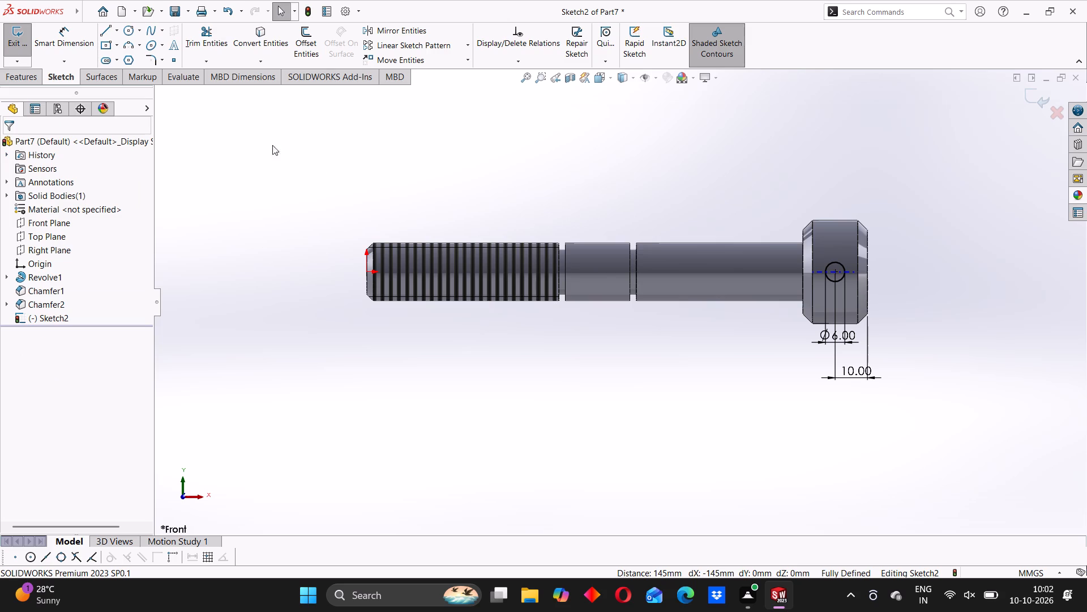
click(19, 78)
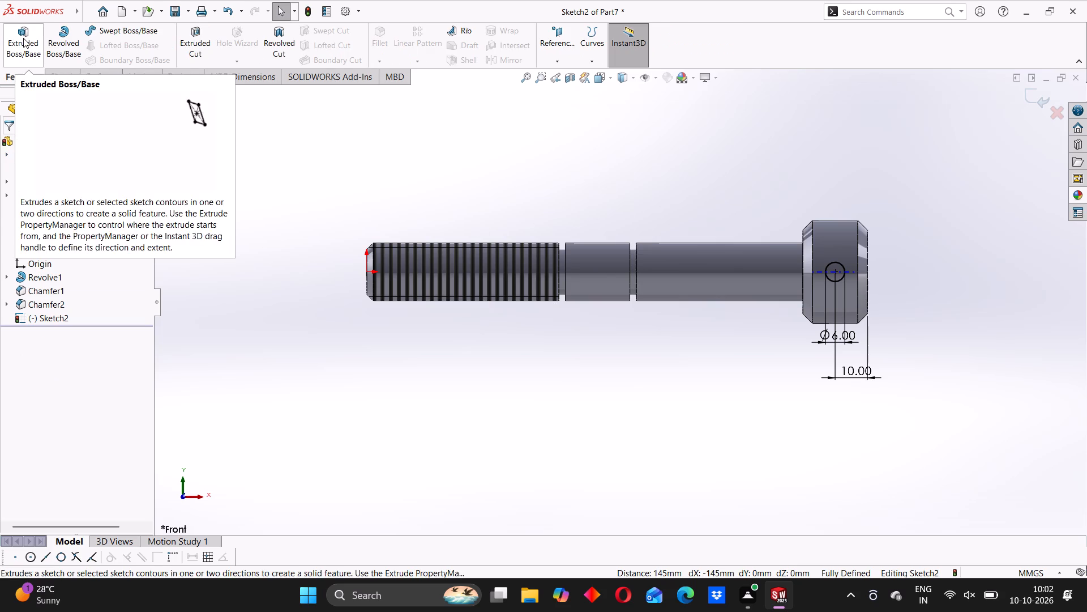
click(186, 50)
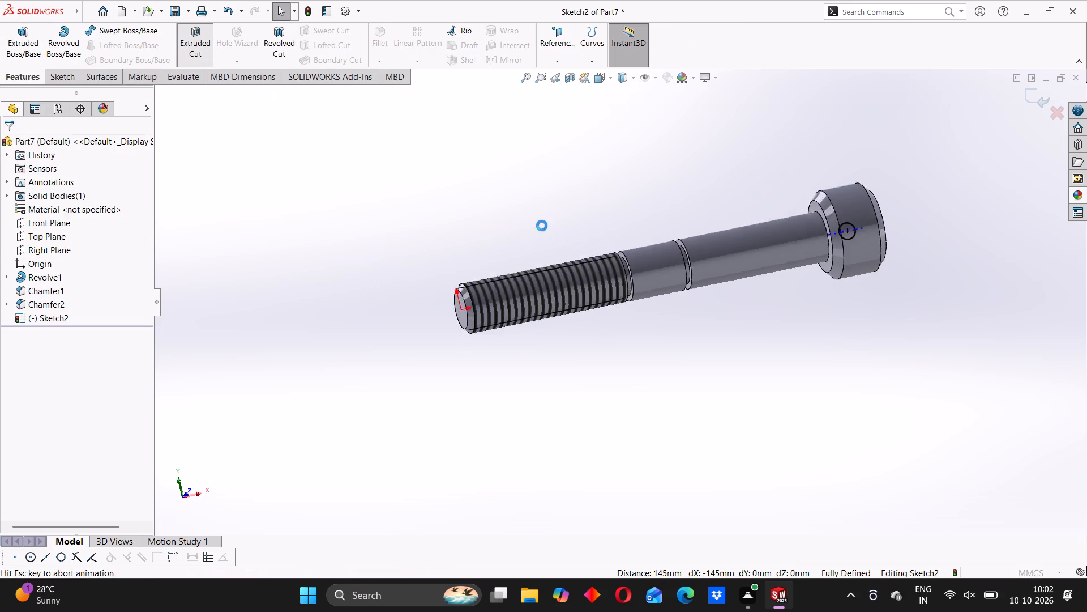
middle_drag(838, 294, 740, 382)
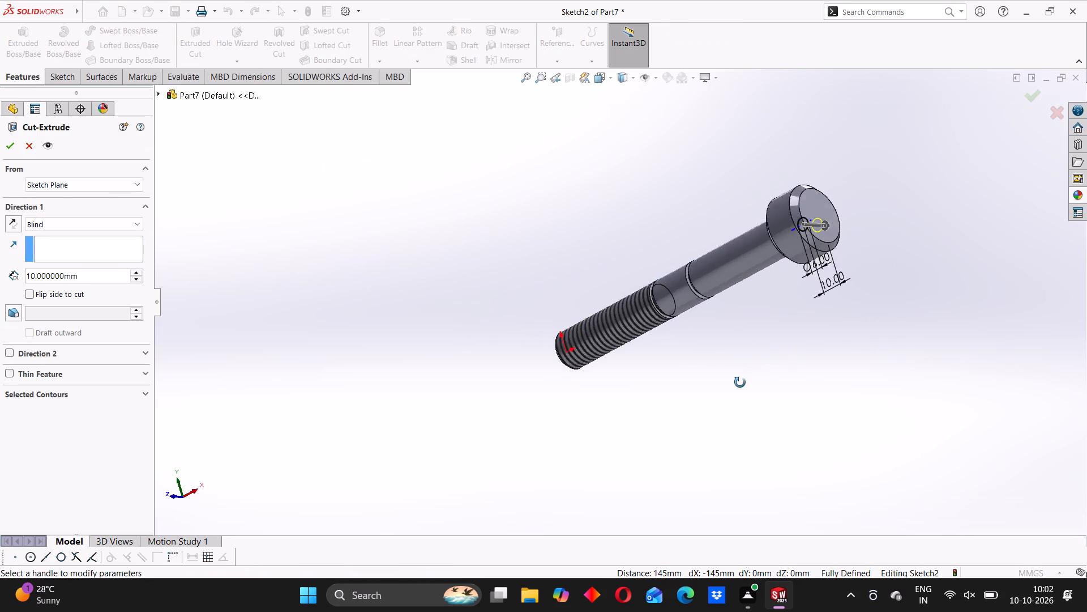
middle_drag(740, 382, 739, 382)
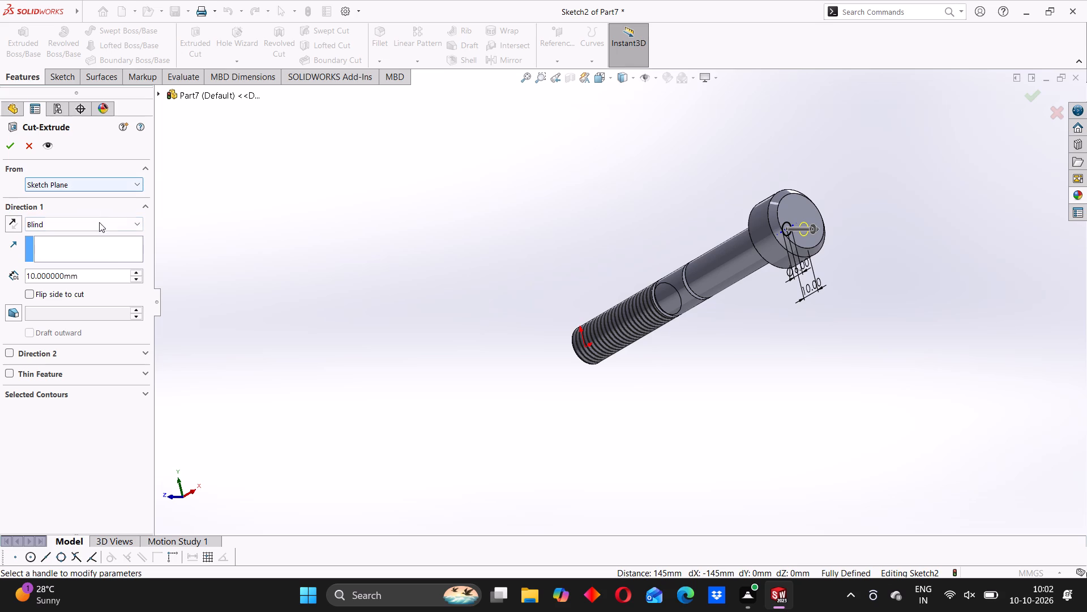
click(102, 223)
click(89, 254)
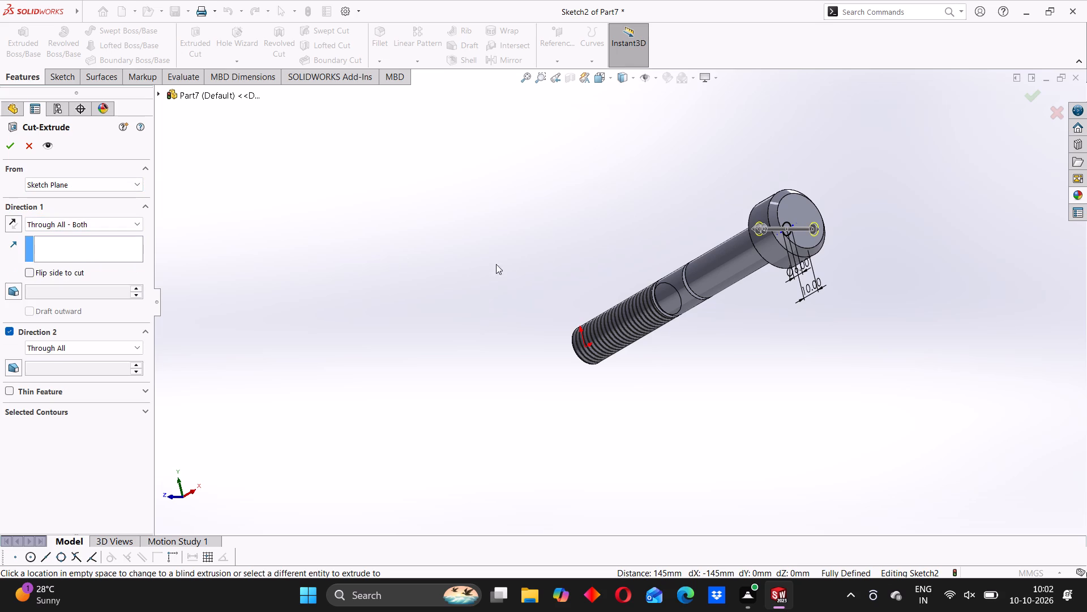
middle_drag(602, 240, 592, 278)
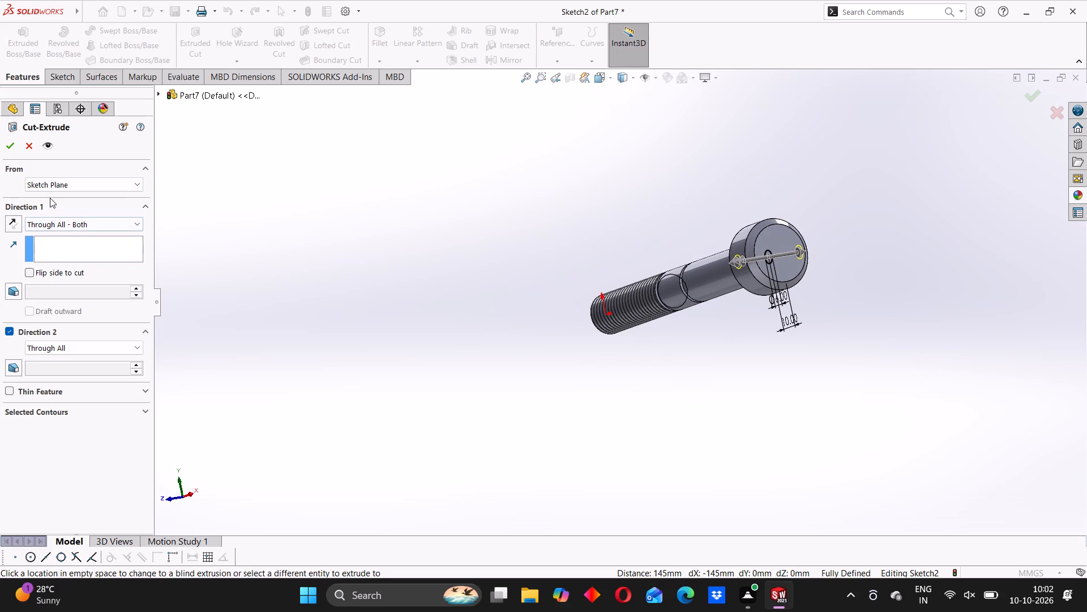
click(9, 139)
middle_drag(786, 300, 841, 307)
scroll(772, 331, down, 1)
click(745, 339)
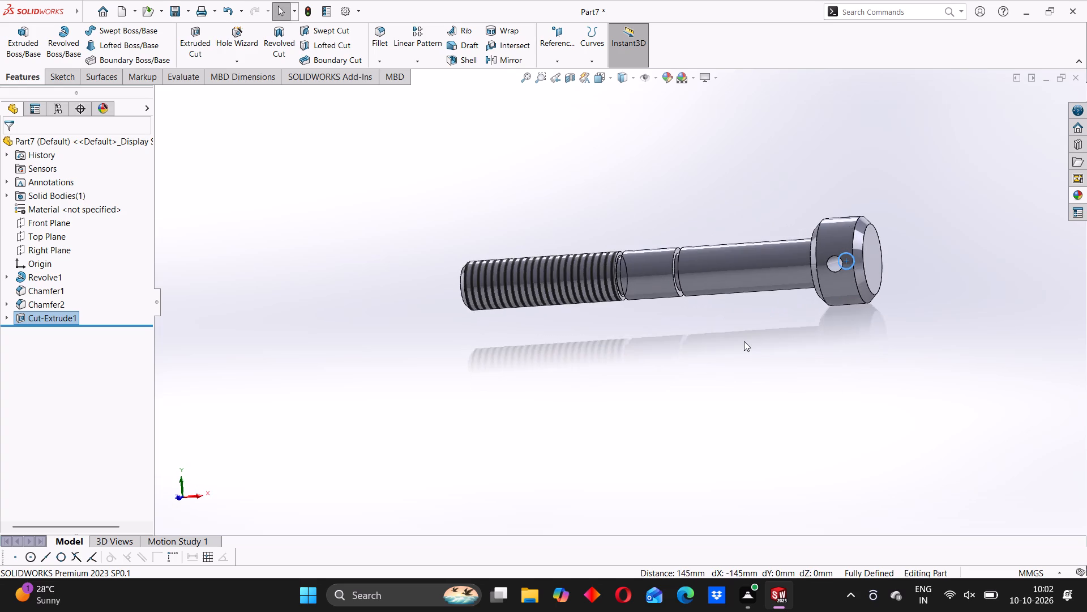
Examine the pin from several sides, including the cross hole in the head, the grooves and the threaded end.
middle_drag(747, 341, 790, 307)
middle_drag(853, 337, 836, 371)
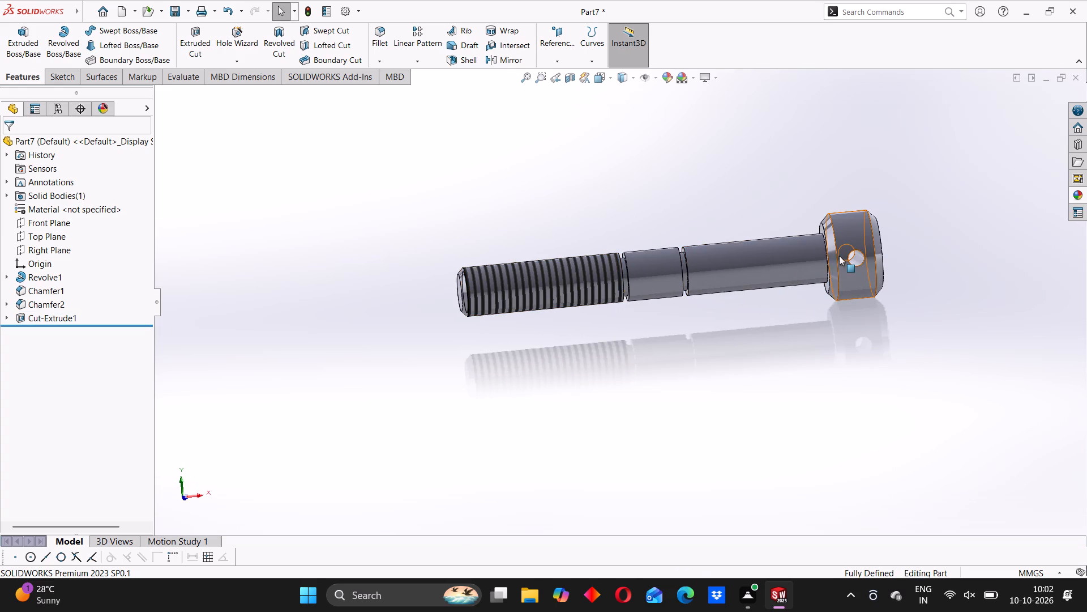
scroll(839, 256, up, 1)
middle_drag(857, 263, 751, 337)
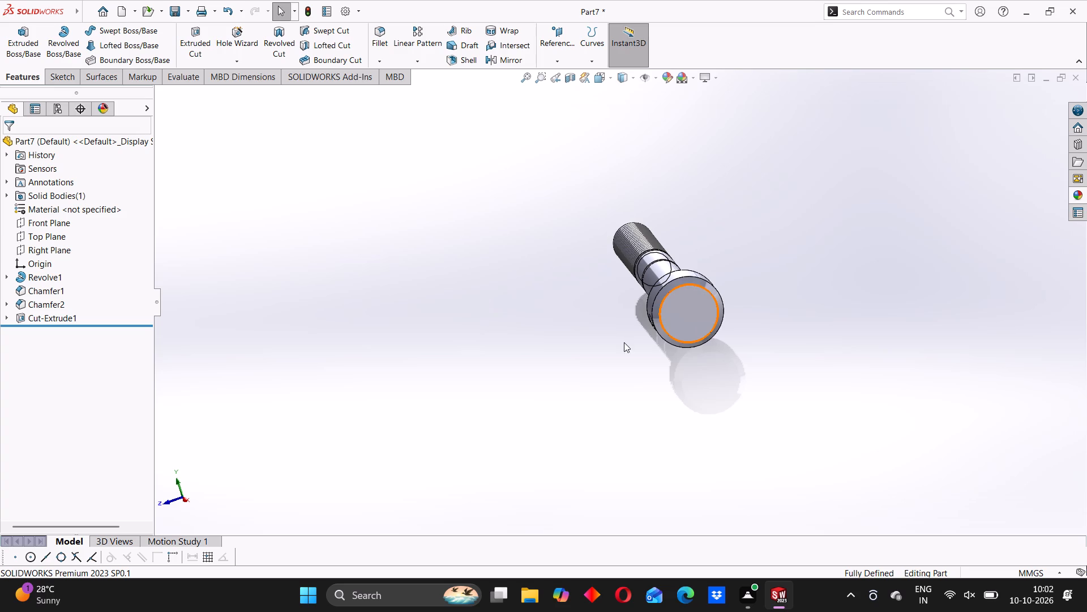
click(506, 325)
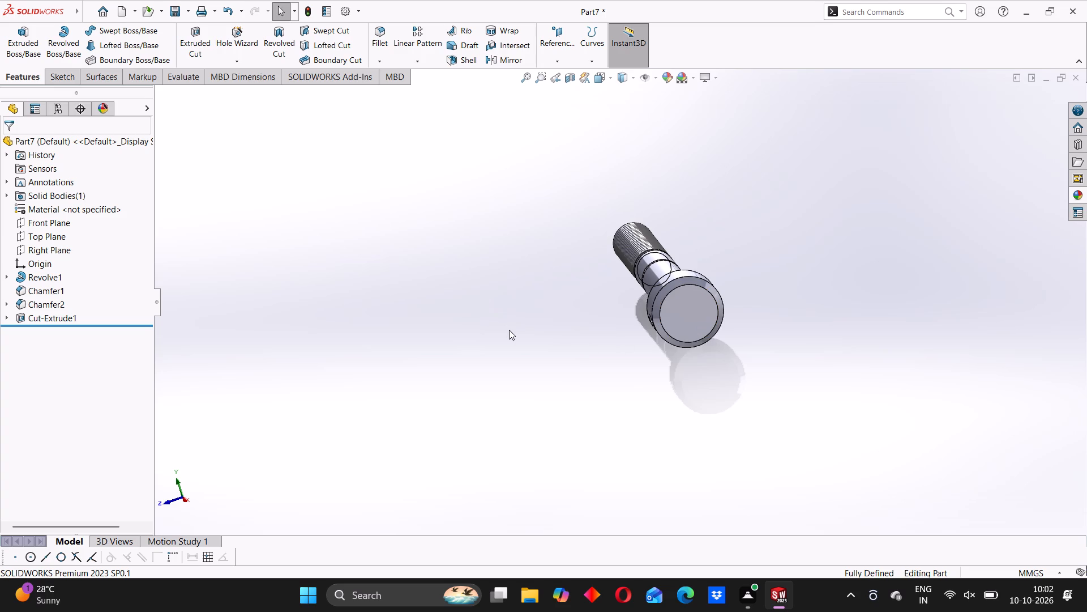
middle_drag(628, 316, 674, 312)
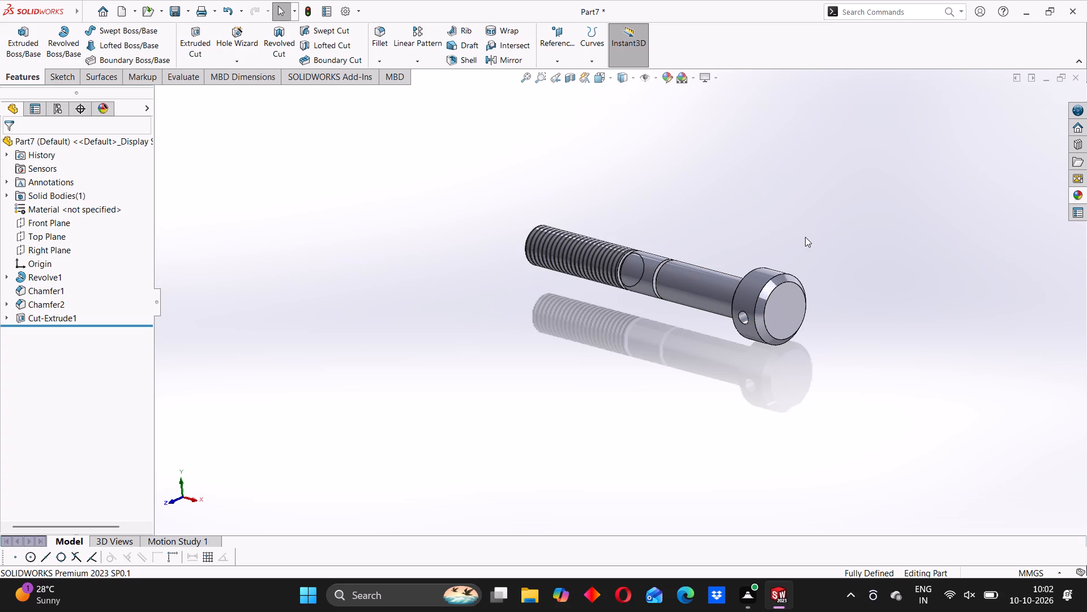
middle_drag(784, 324, 766, 299)
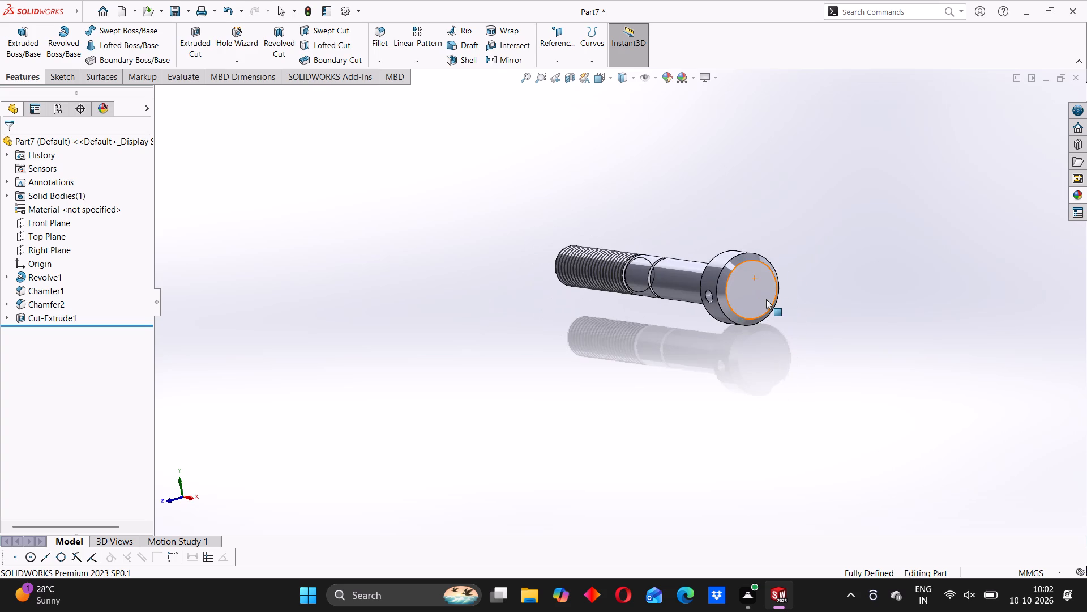
scroll(814, 297, down, 1)
middle_drag(822, 295, 777, 308)
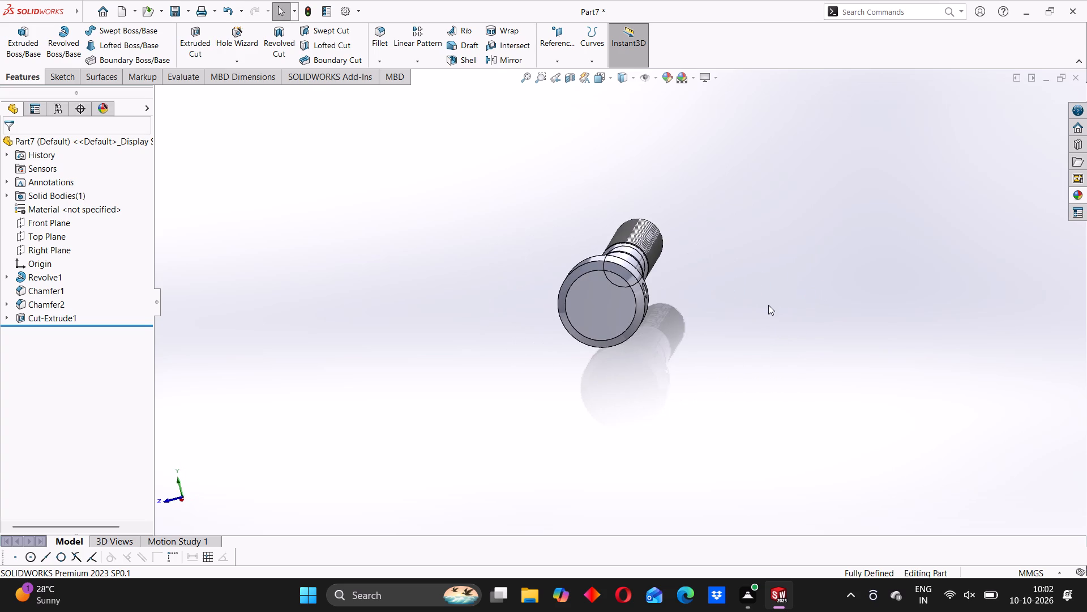
middle_drag(666, 338, 670, 275)
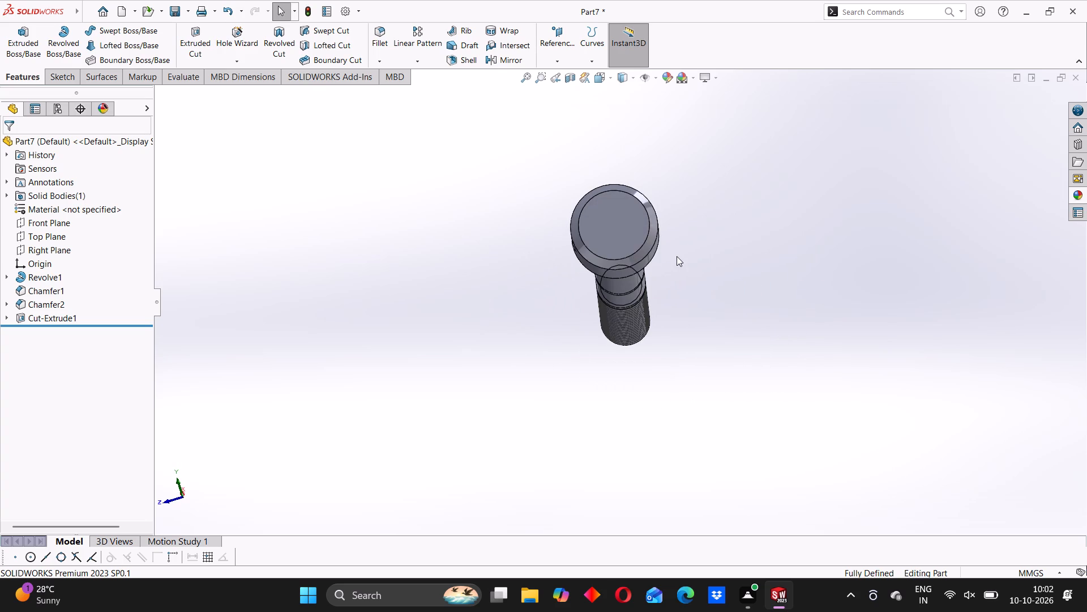
middle_drag(609, 268, 658, 345)
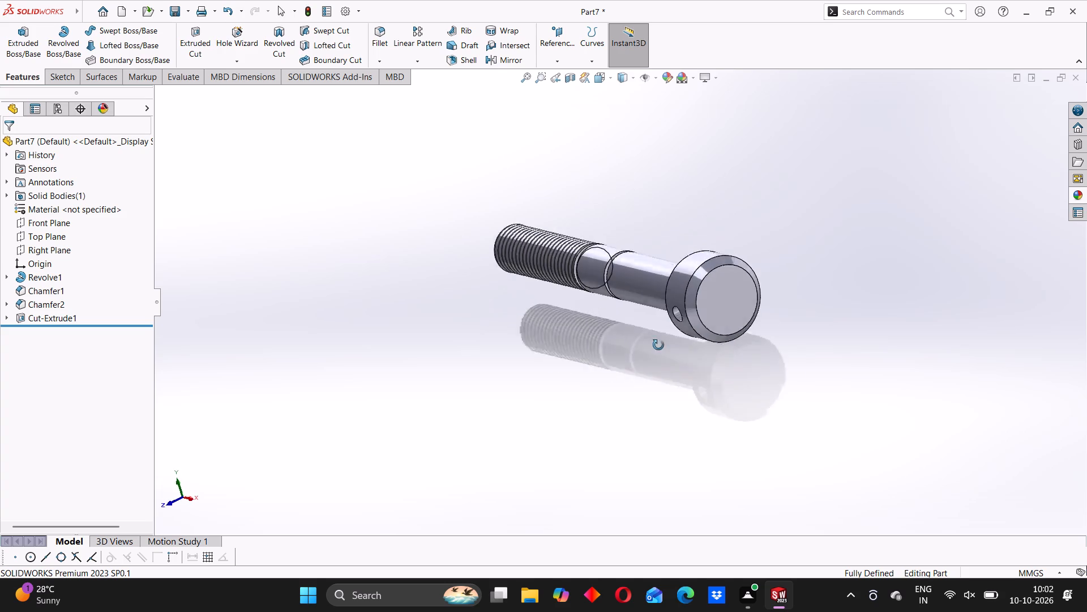
middle_drag(658, 345, 659, 345)
middle_drag(656, 325, 797, 332)
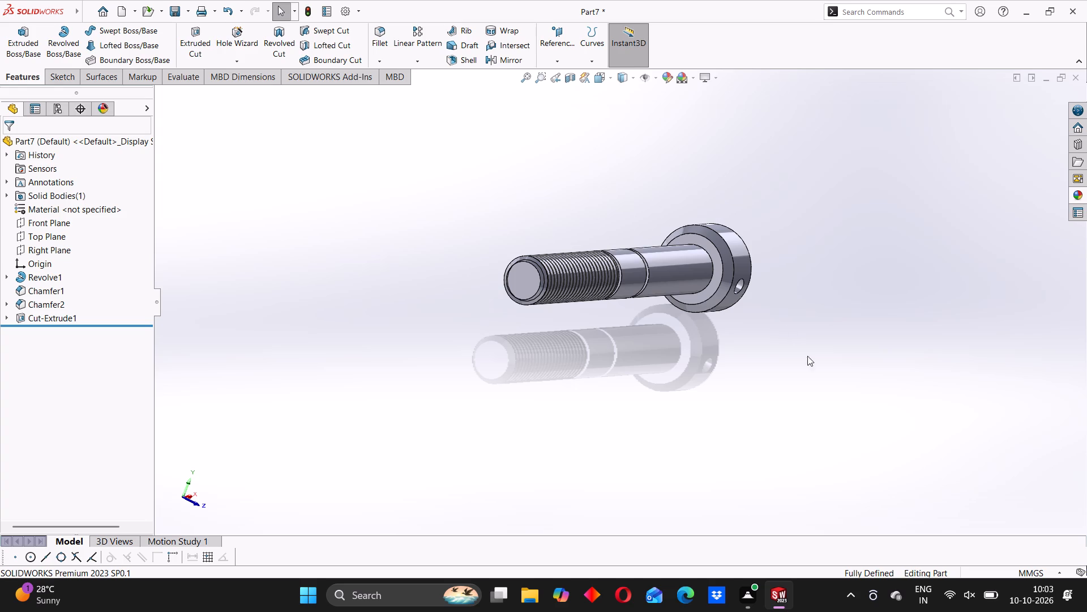
scroll(791, 303, up, 1)
middle_drag(794, 288, 662, 361)
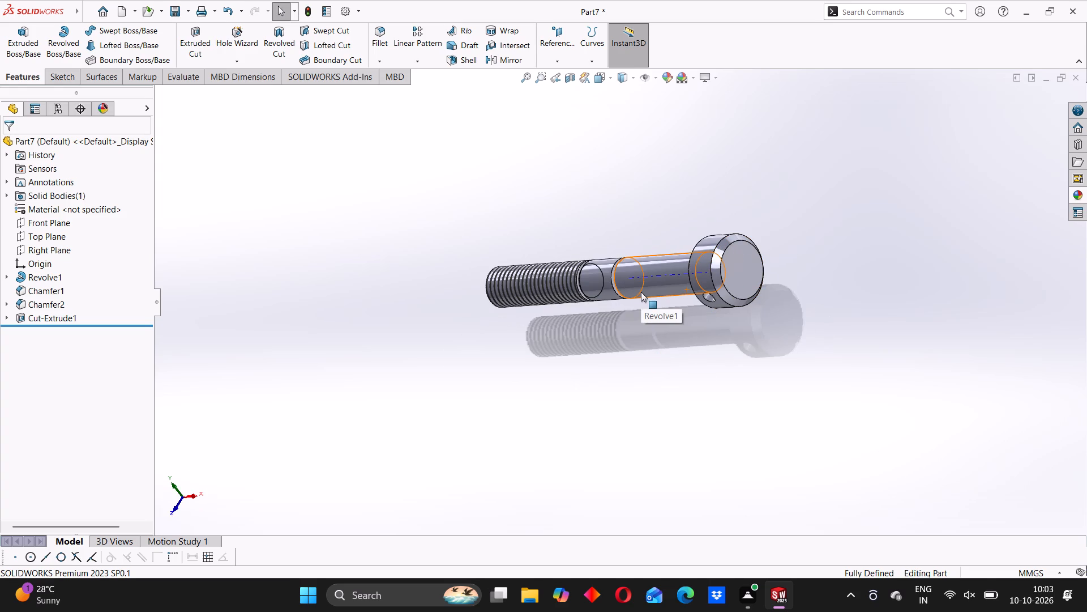
middle_drag(614, 300, 634, 290)
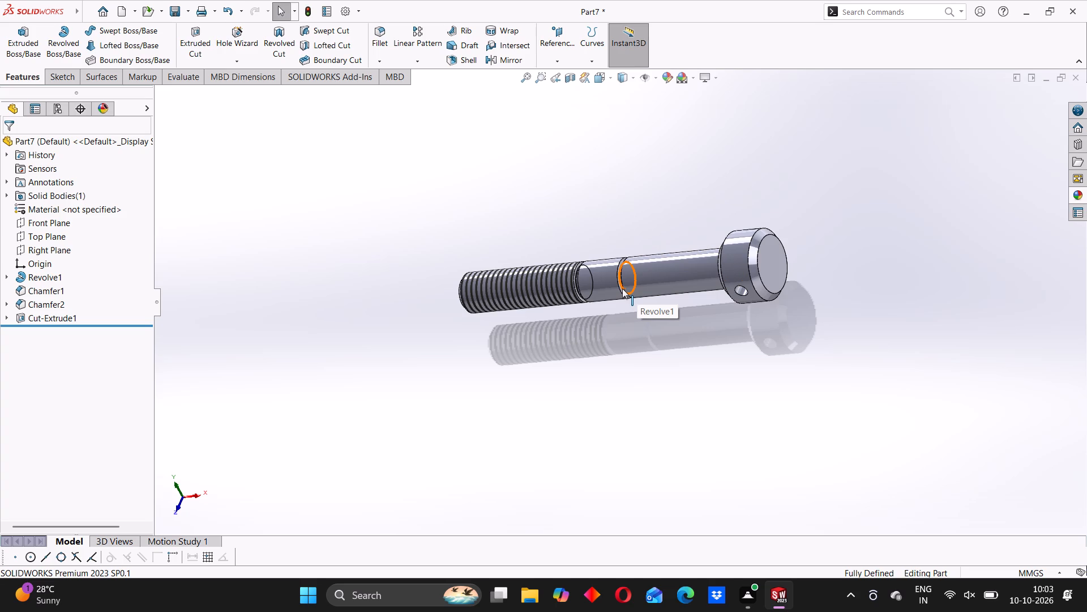
scroll(647, 267, up, 2)
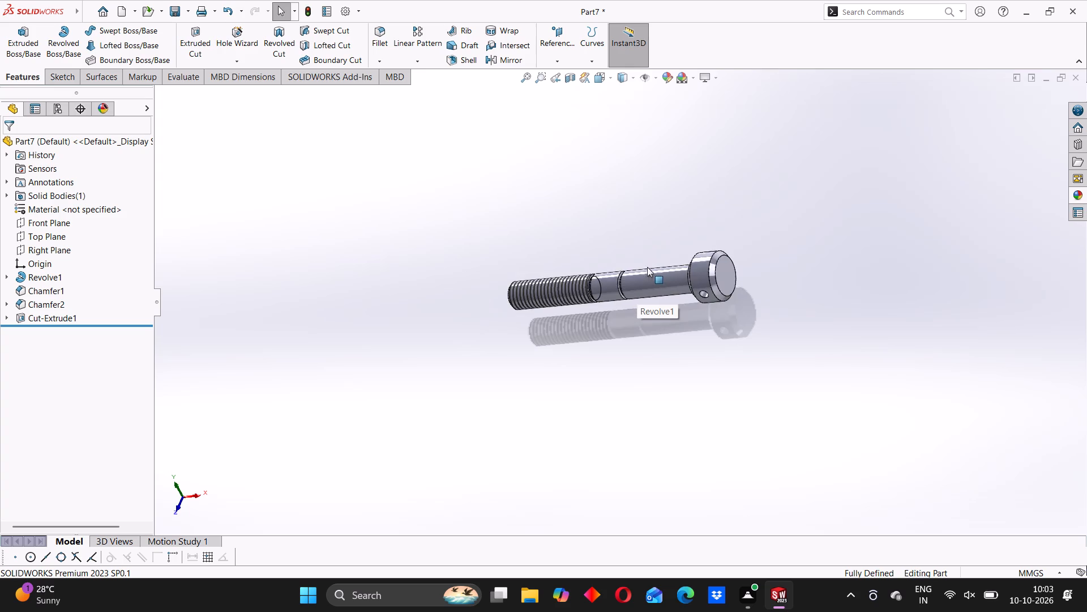
middle_drag(469, 303, 594, 323)
middle_drag(613, 362, 533, 286)
middle_drag(620, 250, 538, 260)
middle_drag(671, 411, 701, 341)
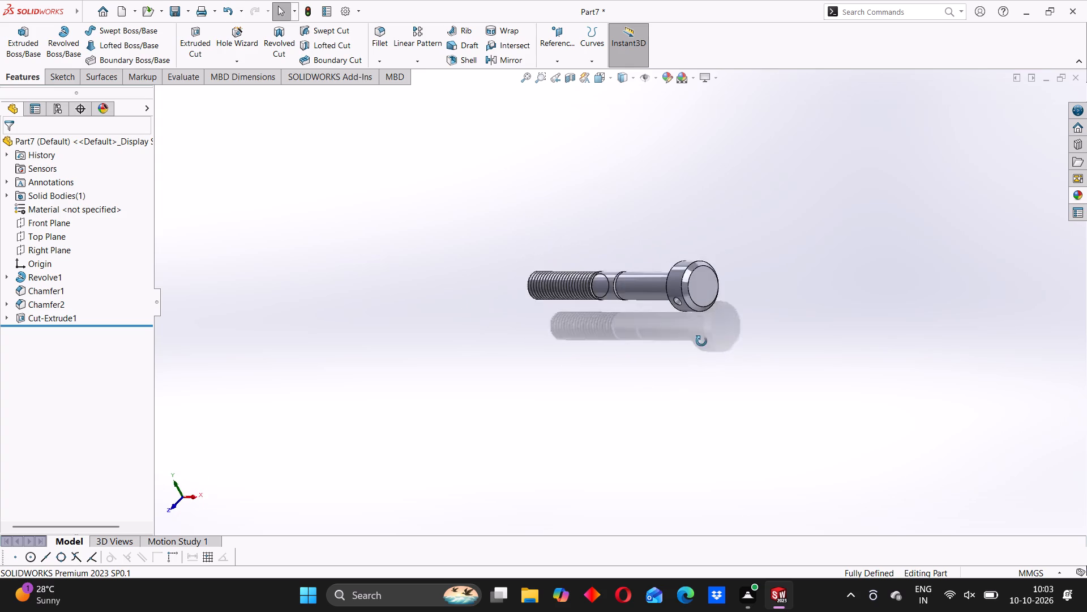
middle_drag(701, 341, 708, 319)
Apply a blue colour appearance from the standard swatches to the pin's whole body.
scroll(551, 290, down, 3)
middle_drag(516, 321, 567, 320)
right_click(754, 266)
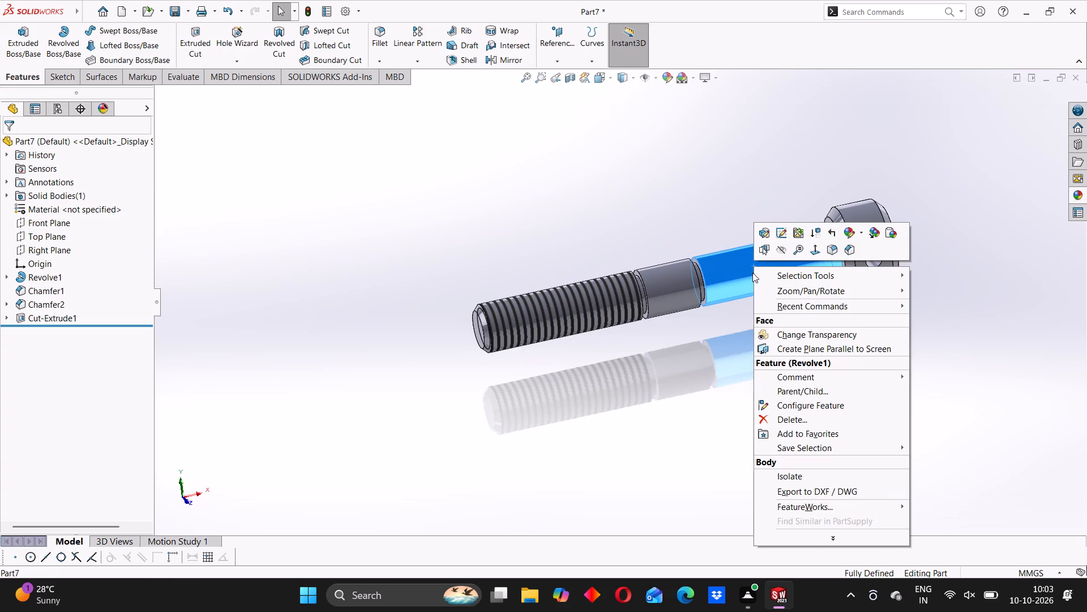
click(860, 232)
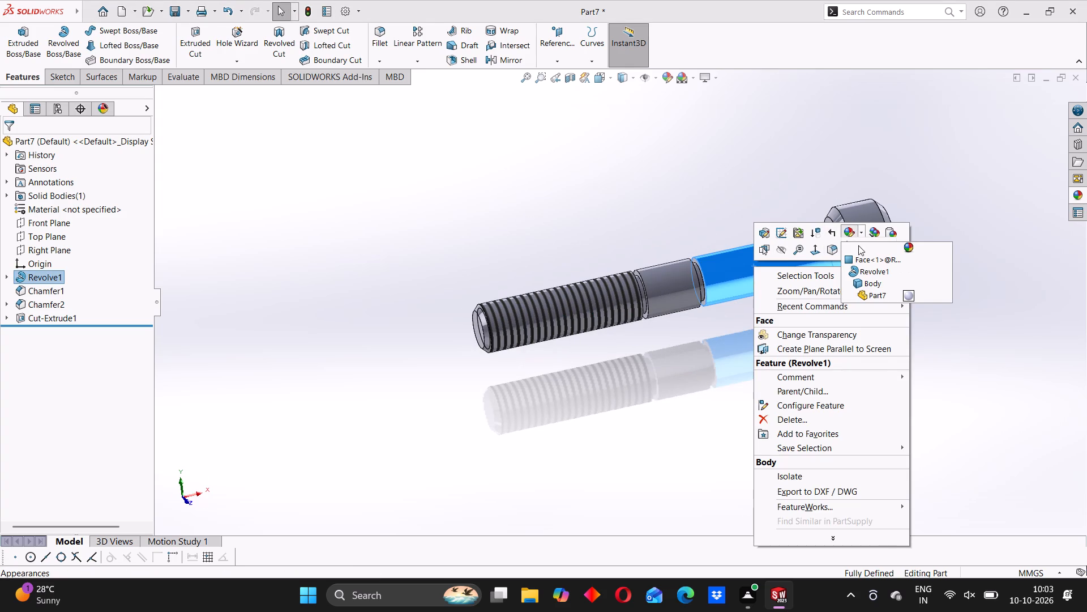
click(871, 280)
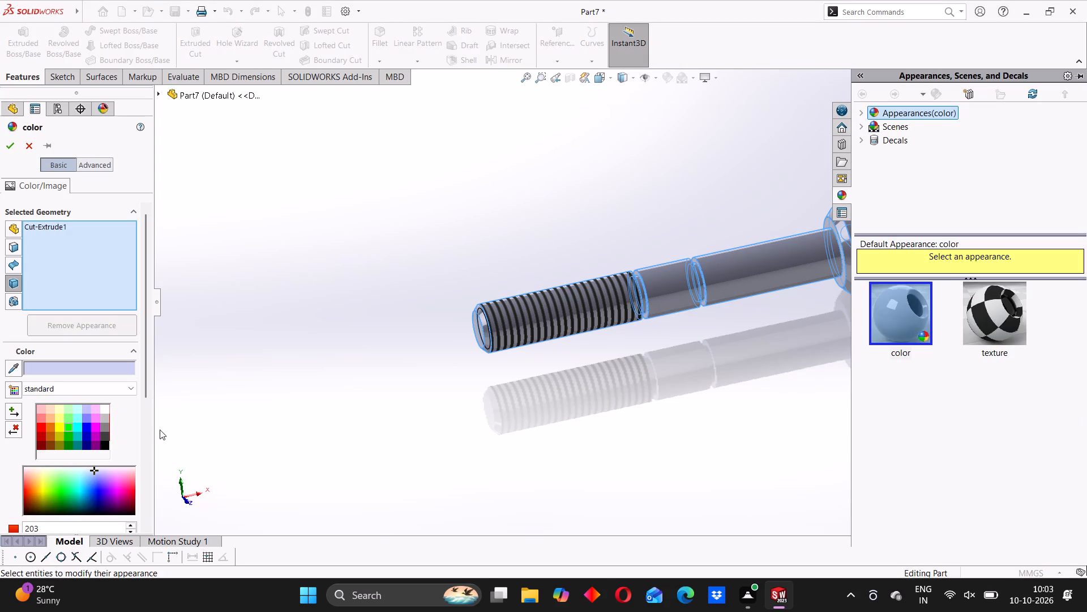
click(88, 430)
middle_drag(615, 383, 560, 400)
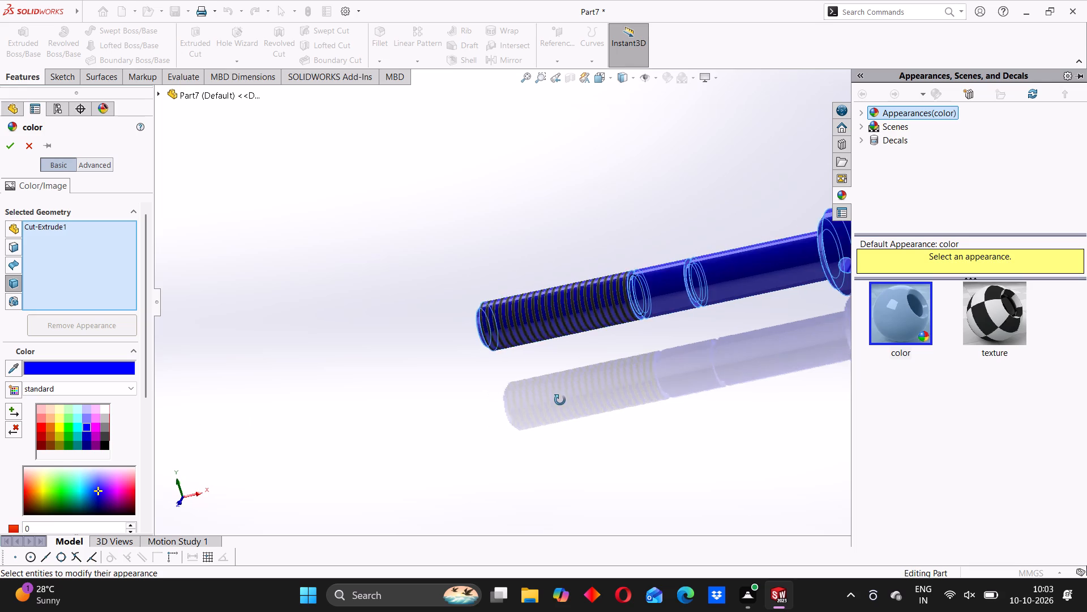
middle_drag(560, 400, 545, 426)
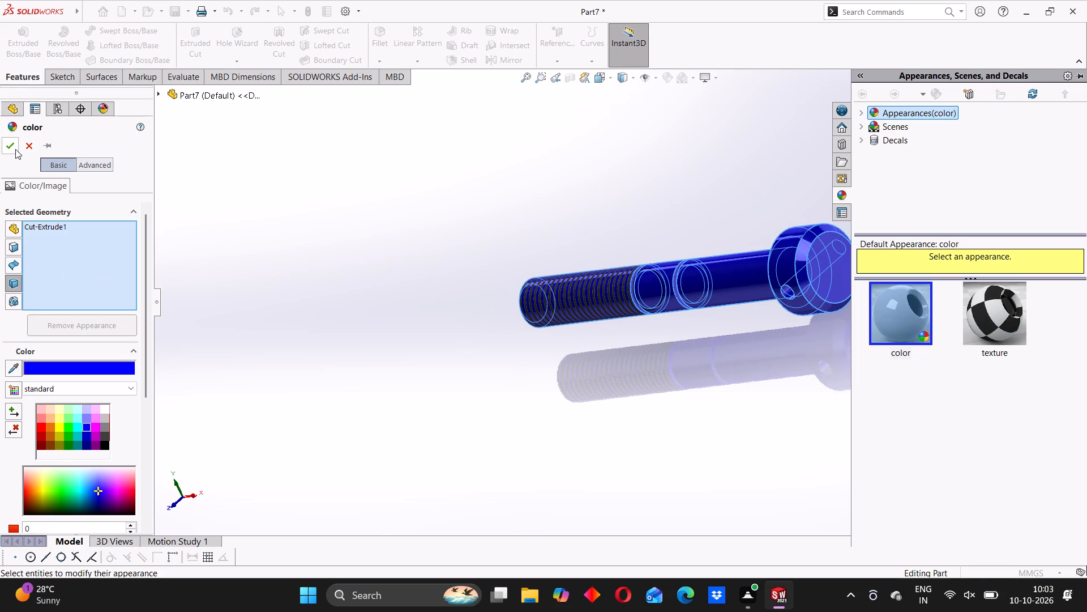
click(14, 149)
click(606, 360)
Apply a grey colour appearance from the standard swatches to only the inner face of the cross hole in the pin's head.
middle_drag(621, 375, 654, 368)
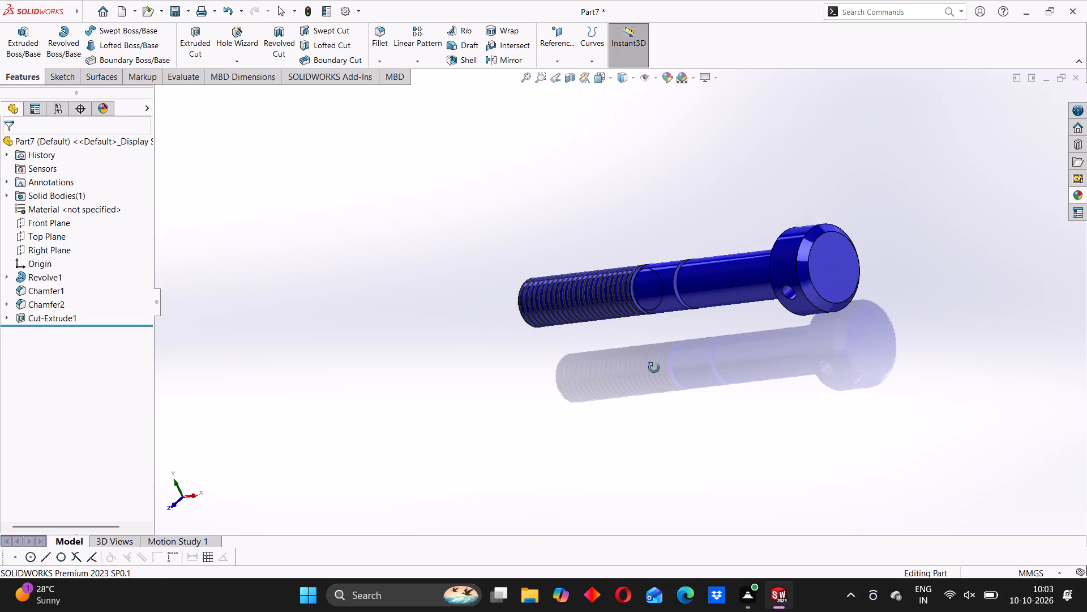
middle_drag(654, 368, 660, 366)
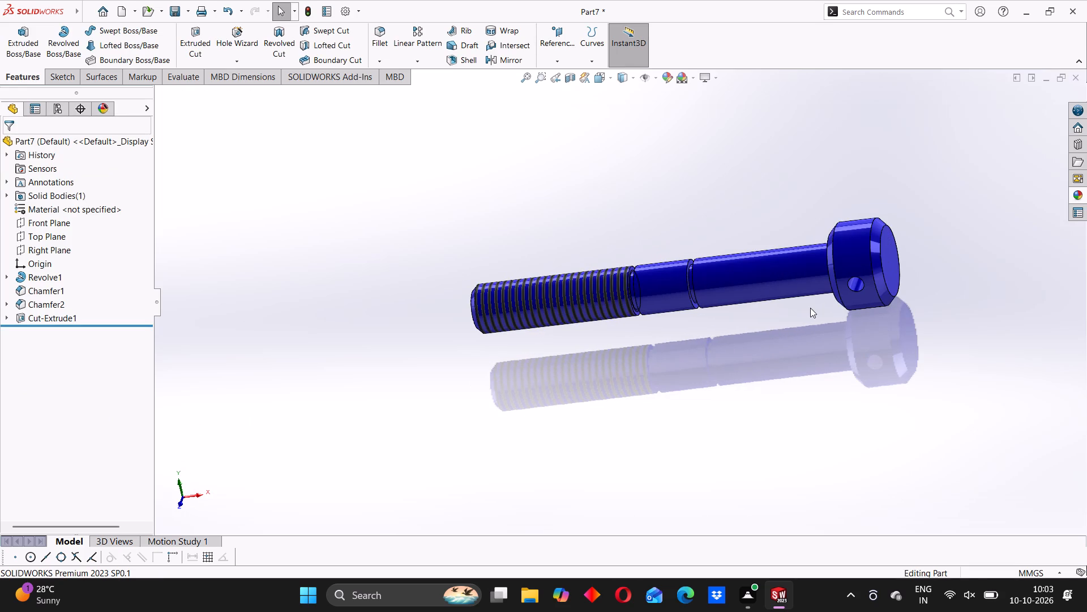
scroll(925, 295, down, 1)
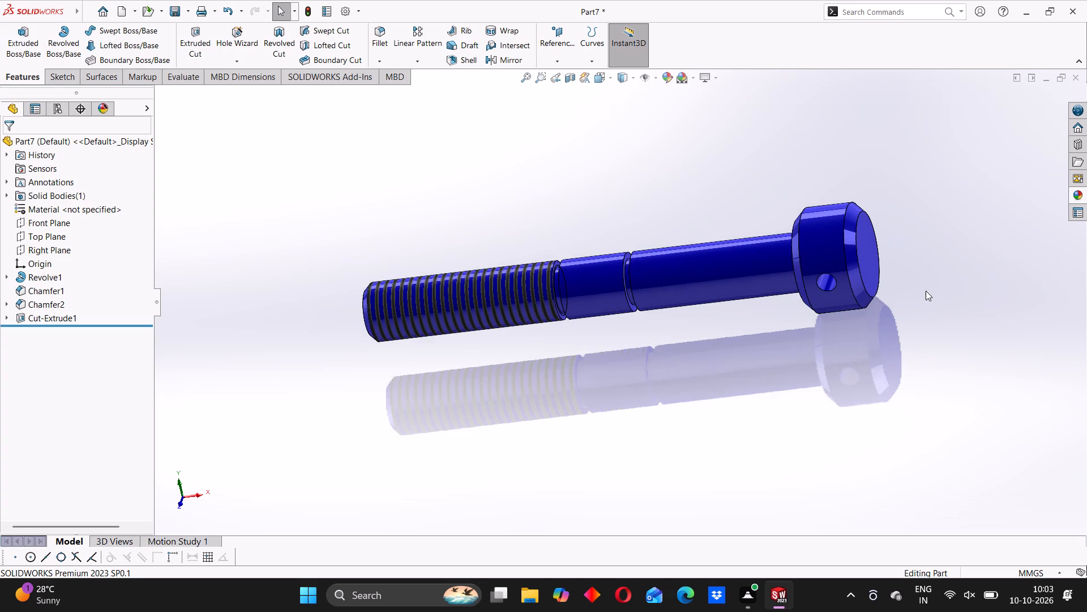
scroll(926, 291, down, 3)
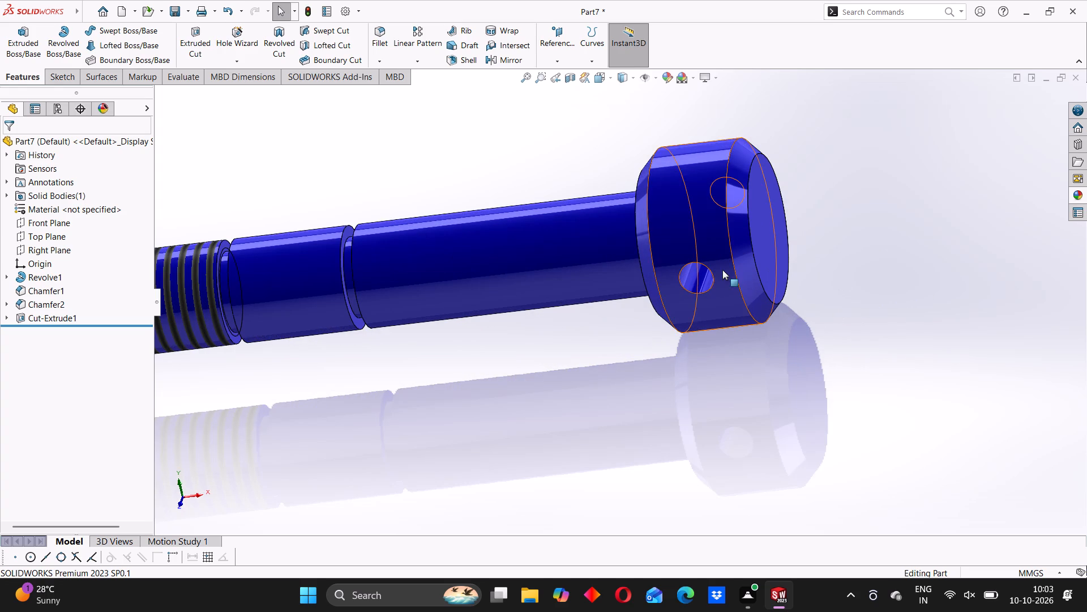
right_click(700, 276)
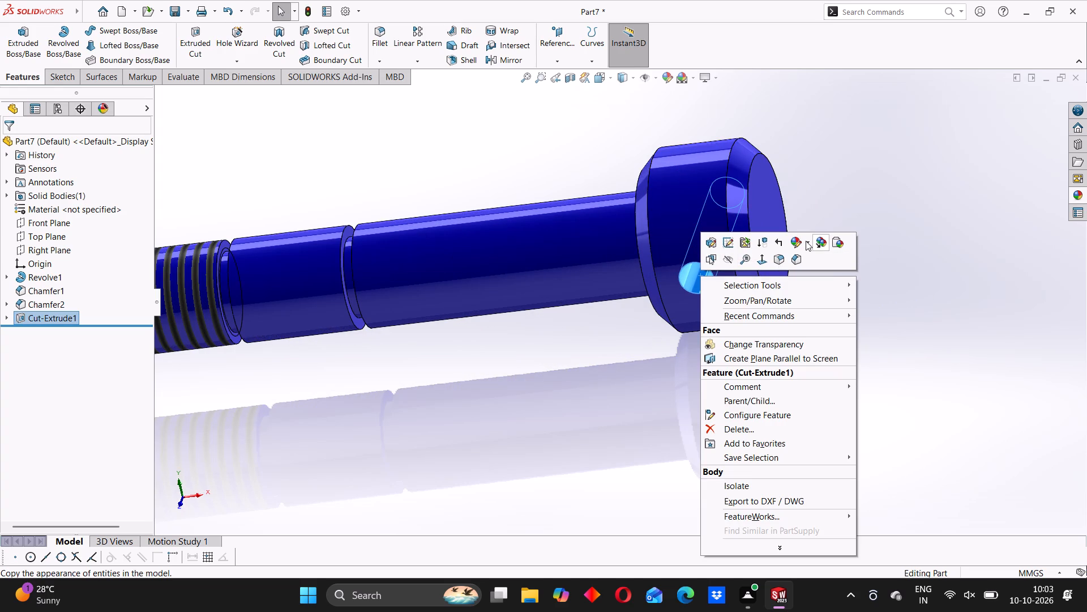
click(806, 241)
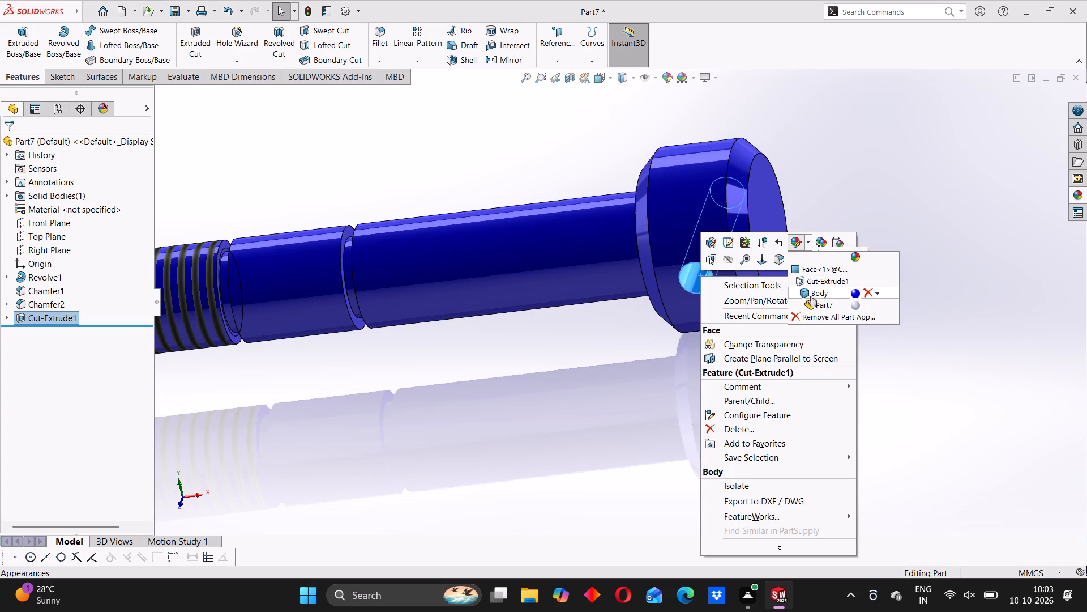
click(822, 271)
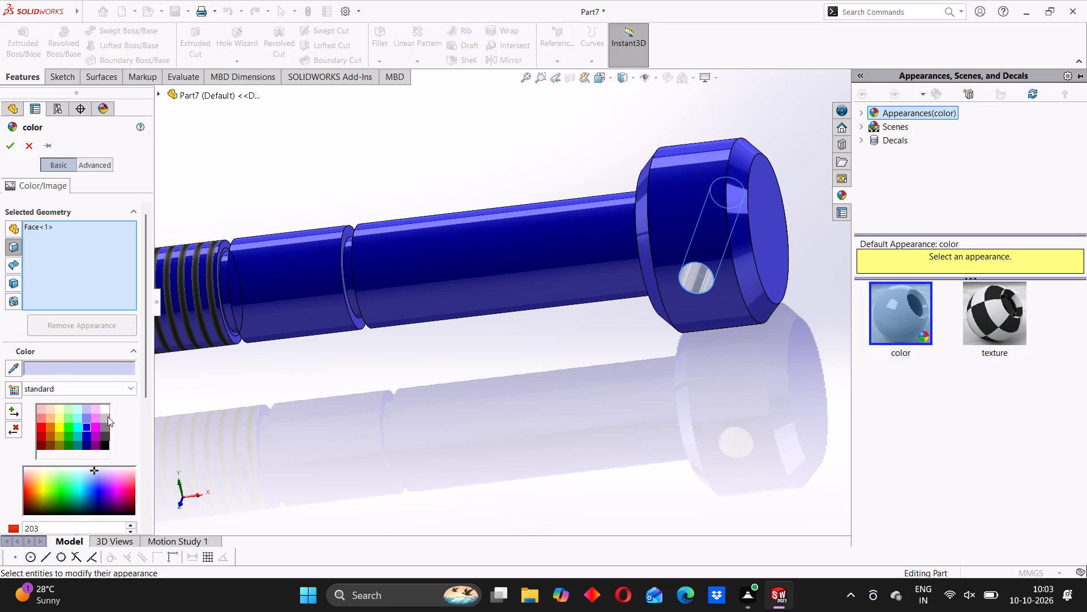
click(103, 428)
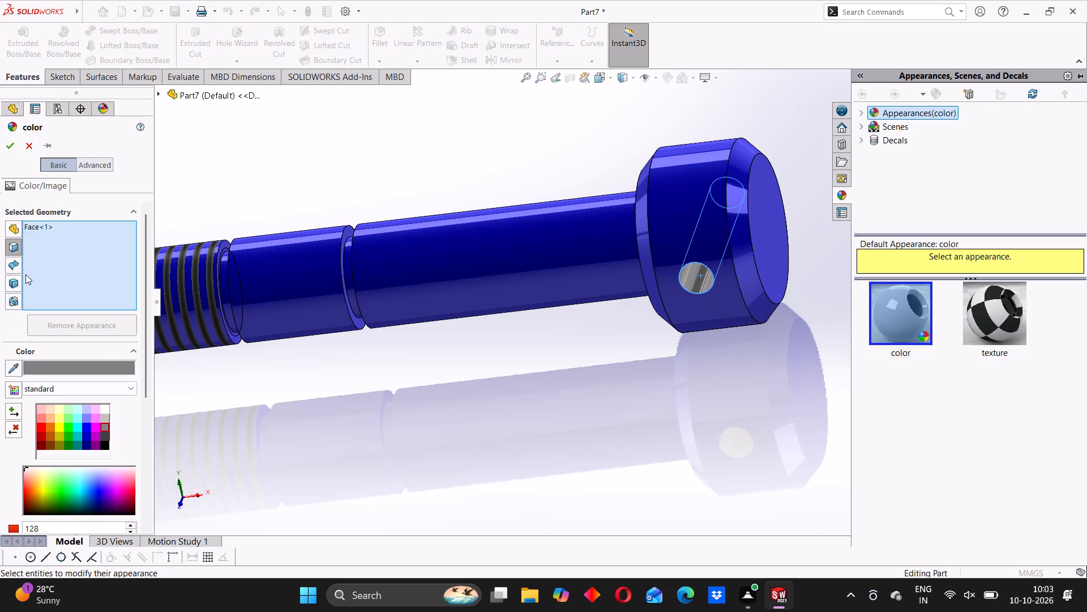
click(13, 143)
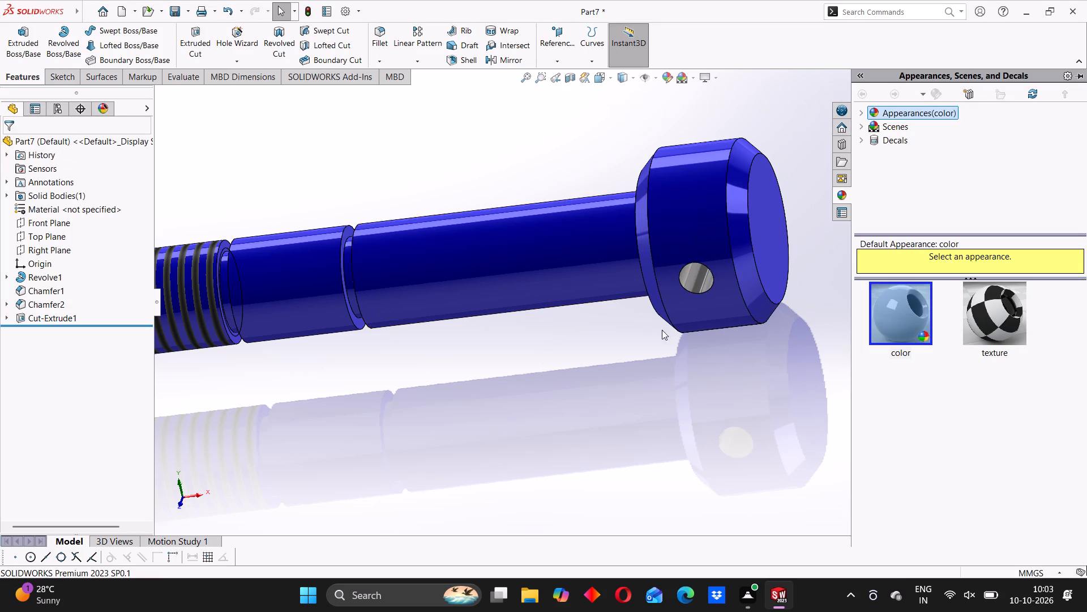
Examine the coloured pin from several sides, including the head, the grooves and the threaded end.
scroll(679, 329, up, 5)
middle_drag(455, 359, 468, 342)
scroll(471, 338, up, 3)
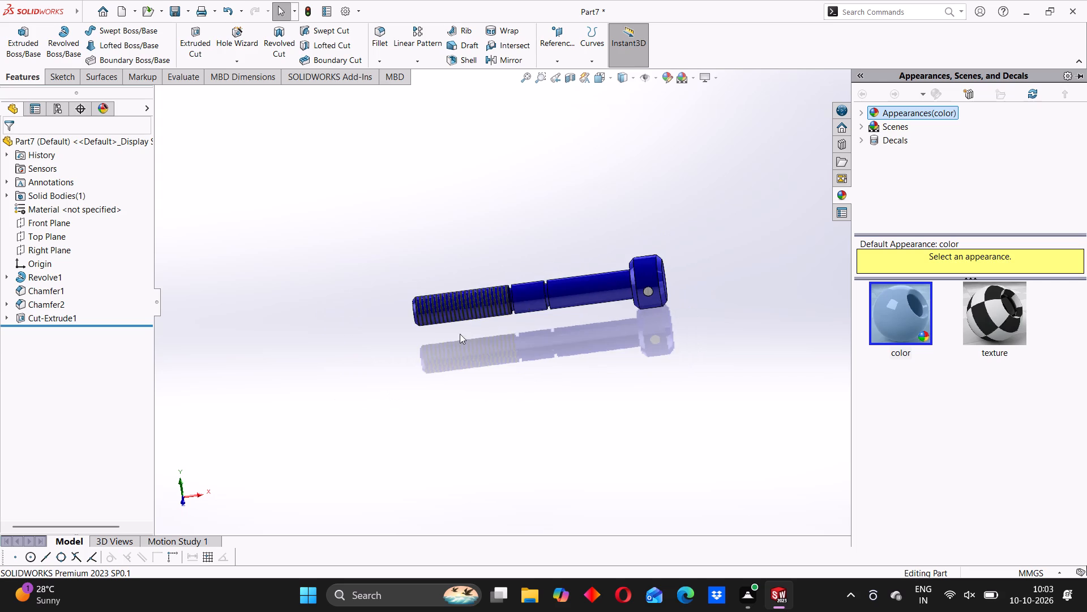
middle_drag(460, 334, 492, 325)
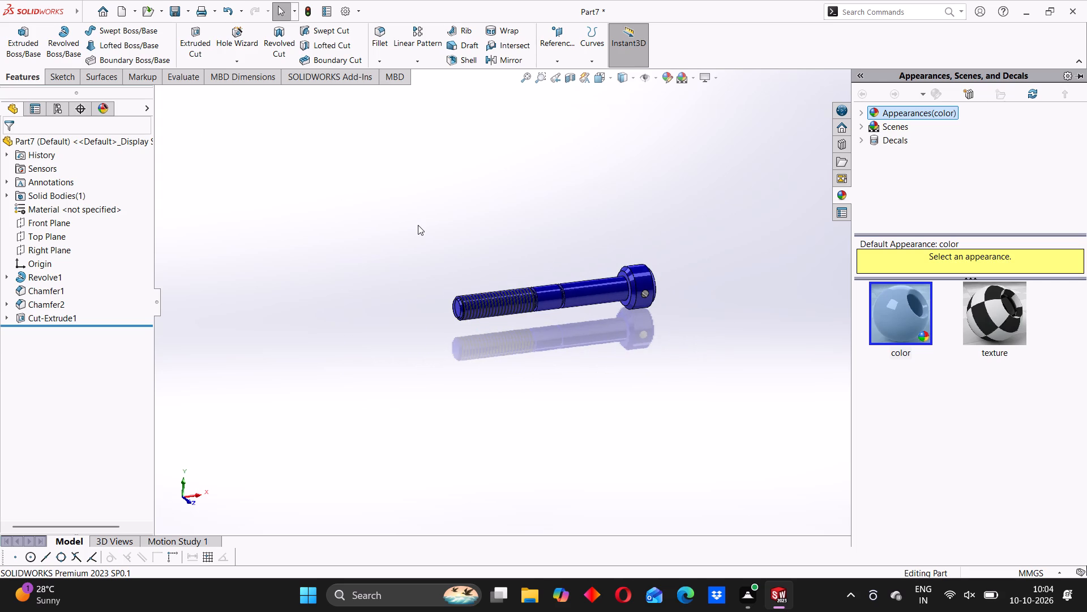
middle_drag(498, 270, 661, 316)
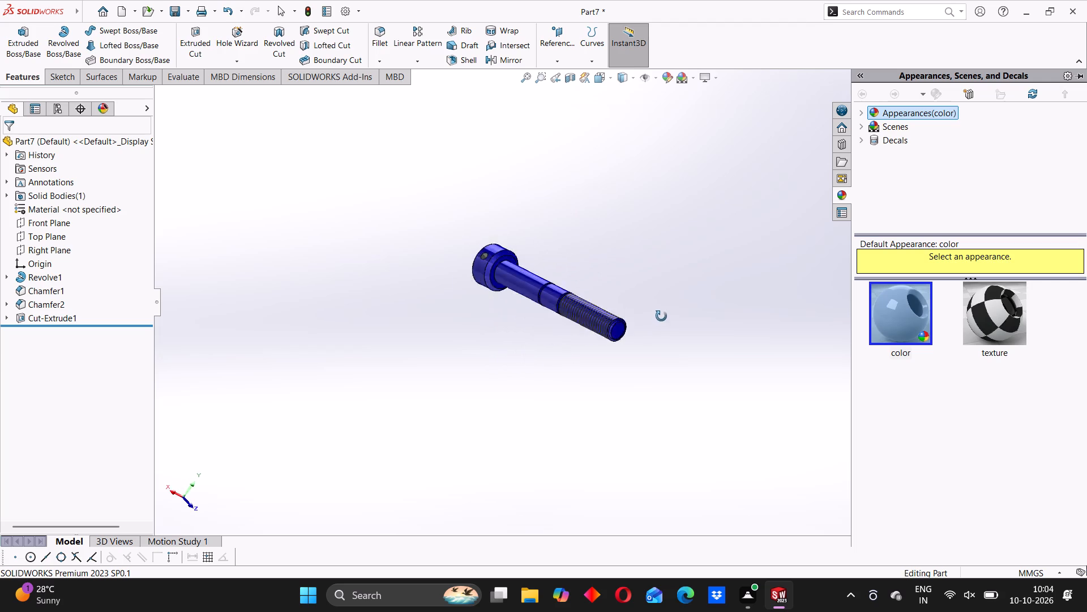
middle_drag(661, 316, 697, 188)
middle_drag(594, 373, 617, 274)
middle_drag(448, 295, 517, 371)
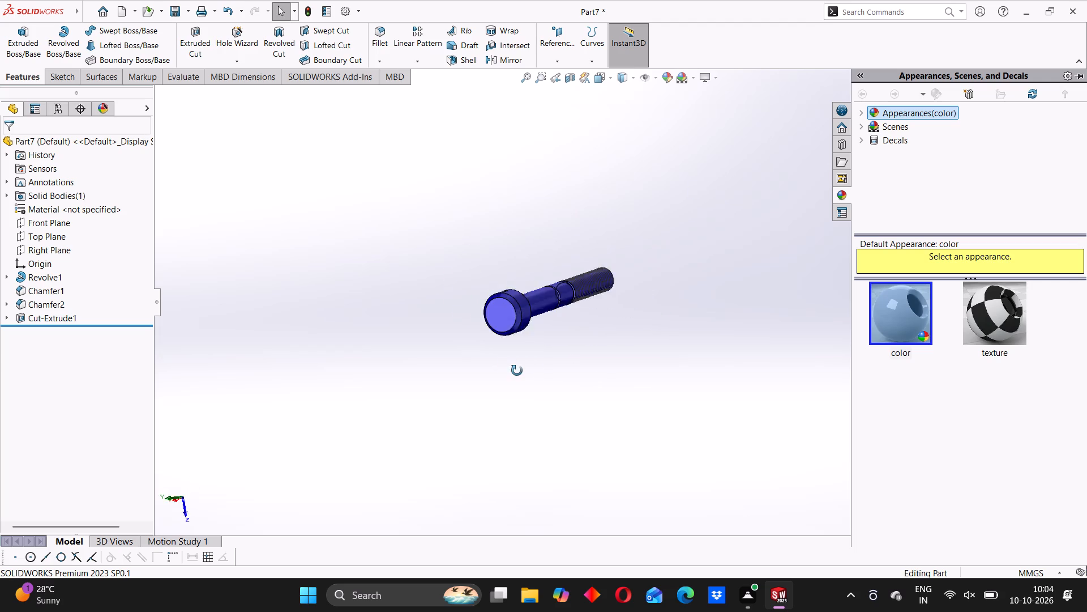
middle_drag(517, 371, 439, 383)
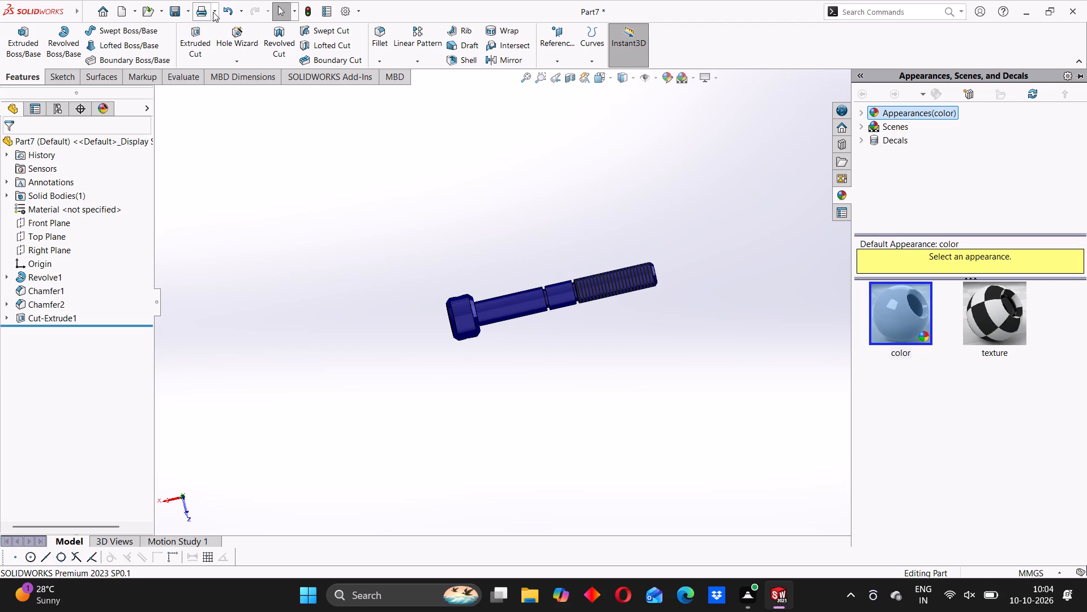
Save the pin as a SOLIDWORKS part named PART2 in the ASSEMBLY 14 folder.
click(190, 14)
click(202, 43)
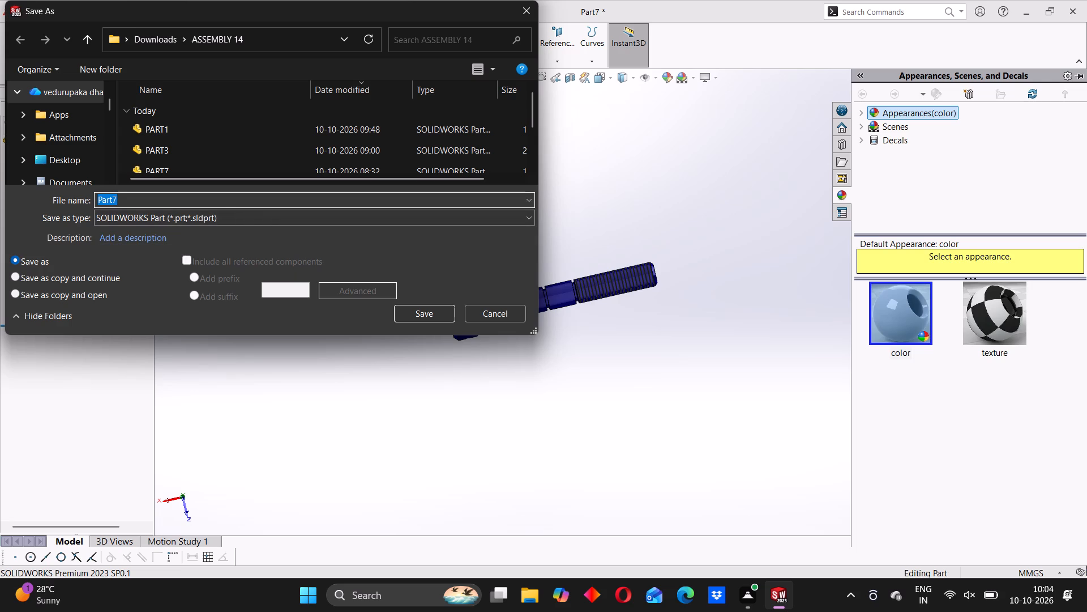
text(part)
key(BackSpace)
key(BackSpace)
key(BackSpace)
key(BackSpace)
key(BackSpace)
key(BackSpace)
key(BackSpace)
key(BackSpace)
key(BackSpace)
key(BackSpace)
key(BackSpace)
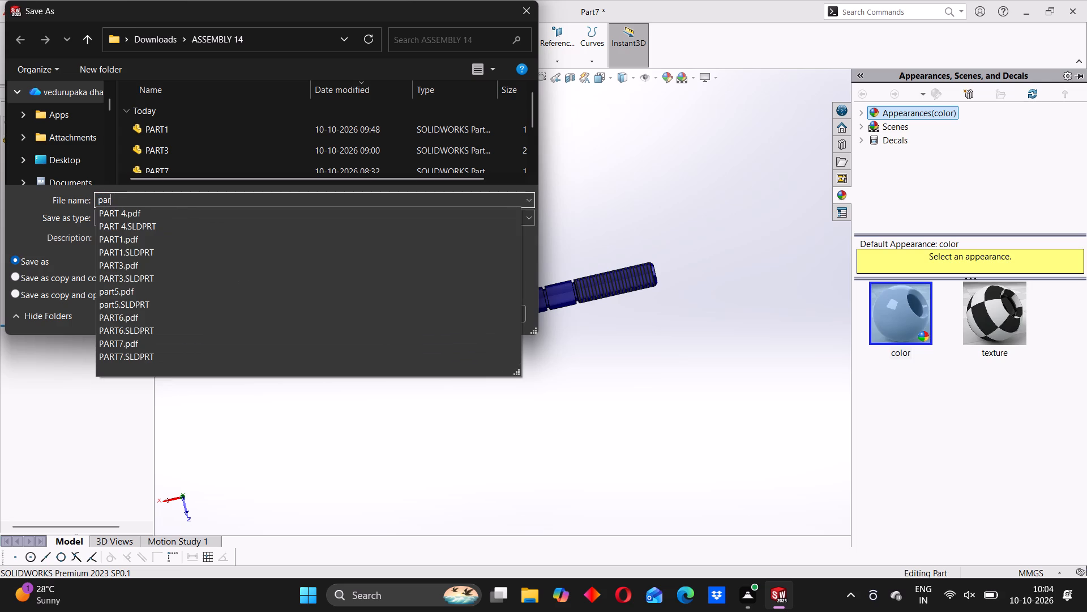
text(PART)
key(2)
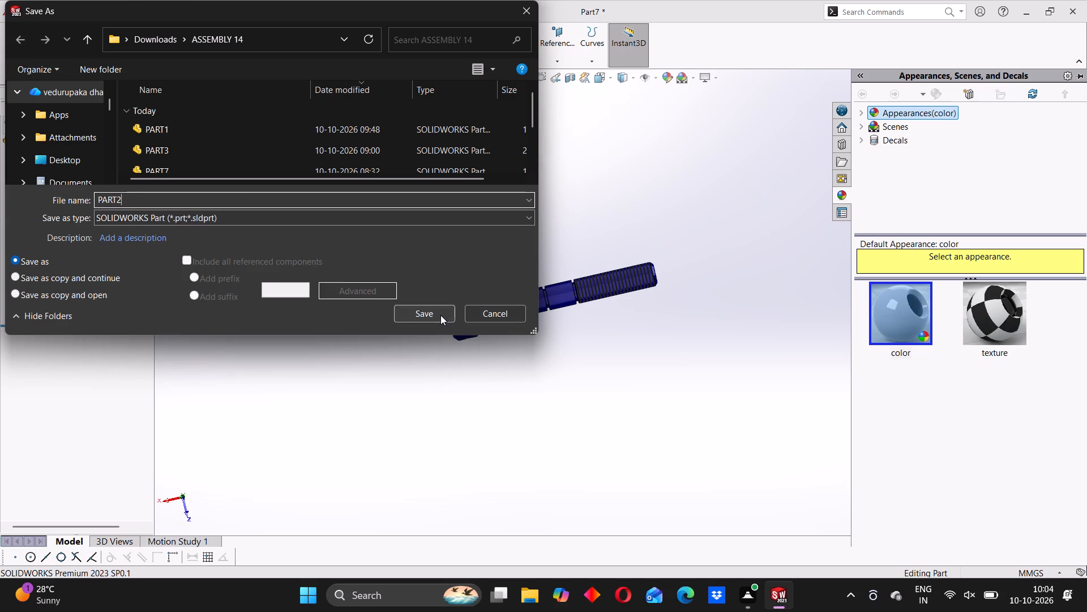
click(439, 314)
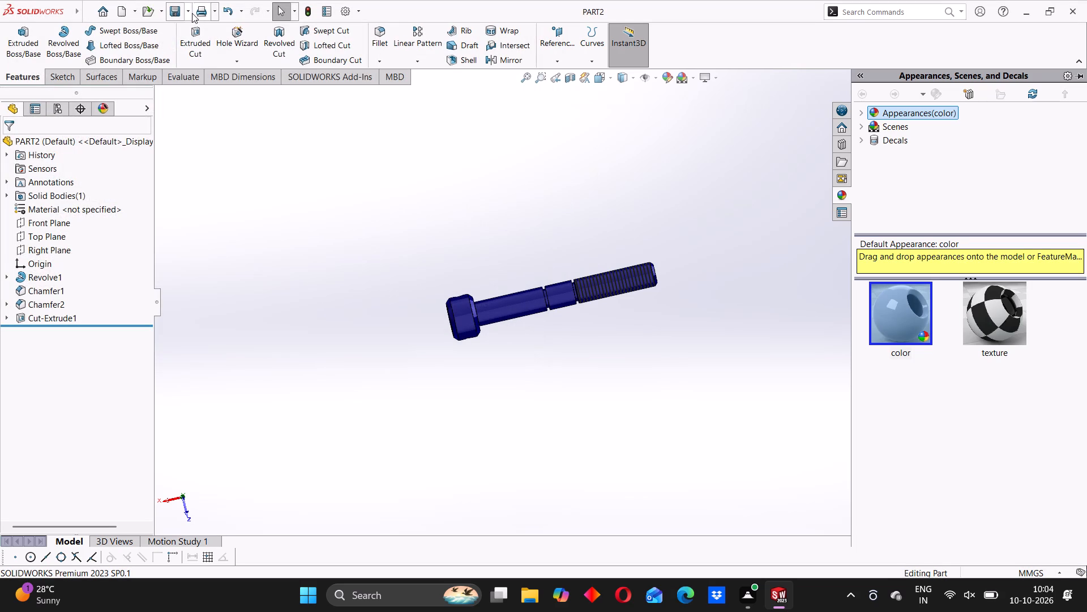
Export the pin as an Adobe PDF named PART2 in the ASSEMBLY 14 folder.
click(189, 9)
click(315, 211)
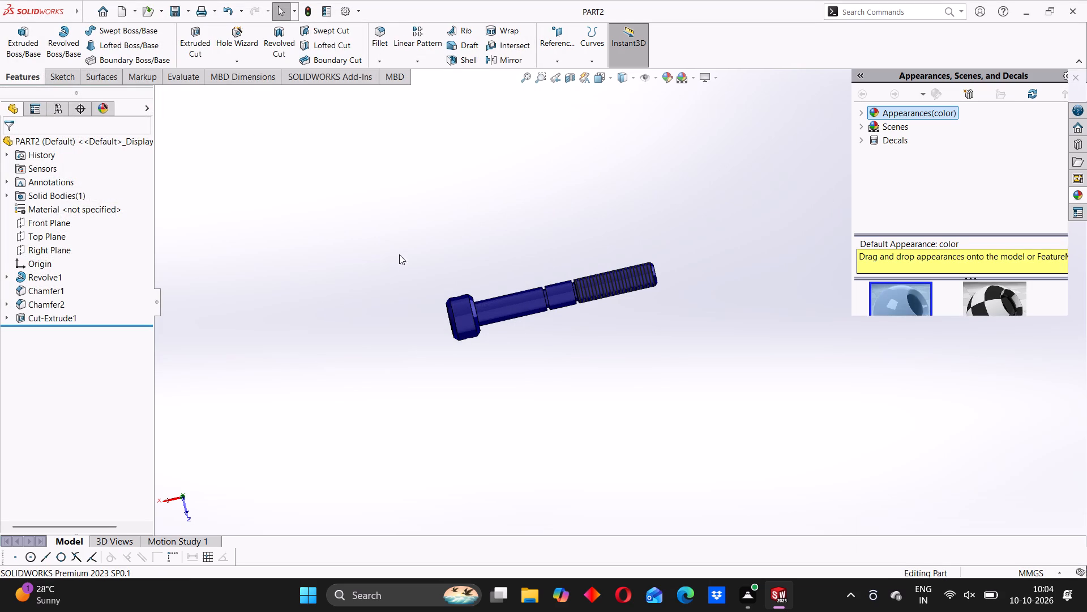
middle_drag(399, 254, 453, 174)
middle_drag(503, 278, 470, 224)
middle_drag(472, 228, 463, 203)
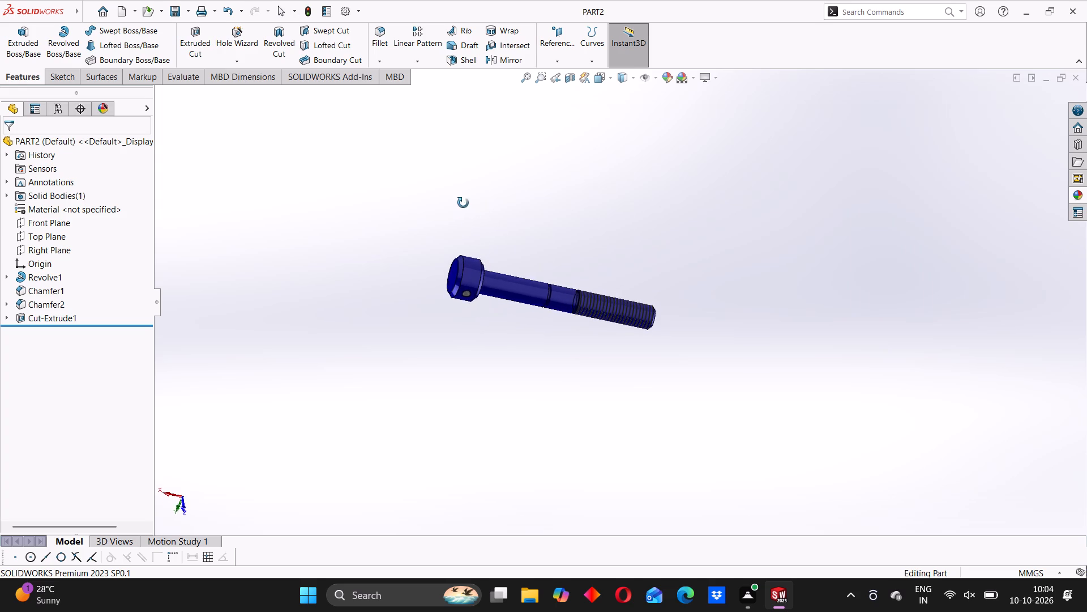
middle_drag(463, 203, 467, 173)
middle_drag(503, 245, 499, 196)
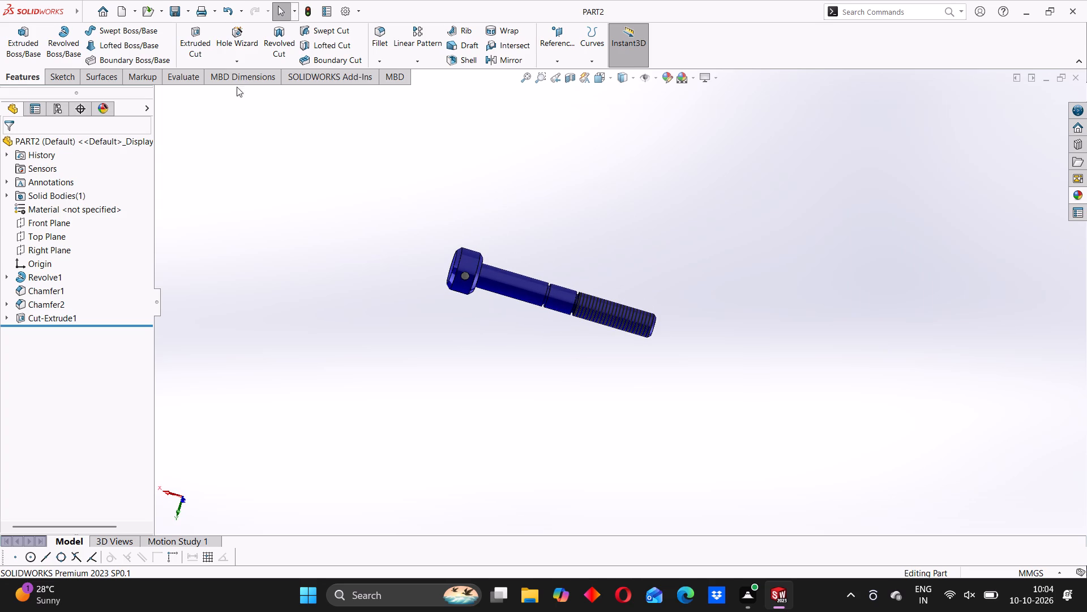
scroll(552, 287, down, 4)
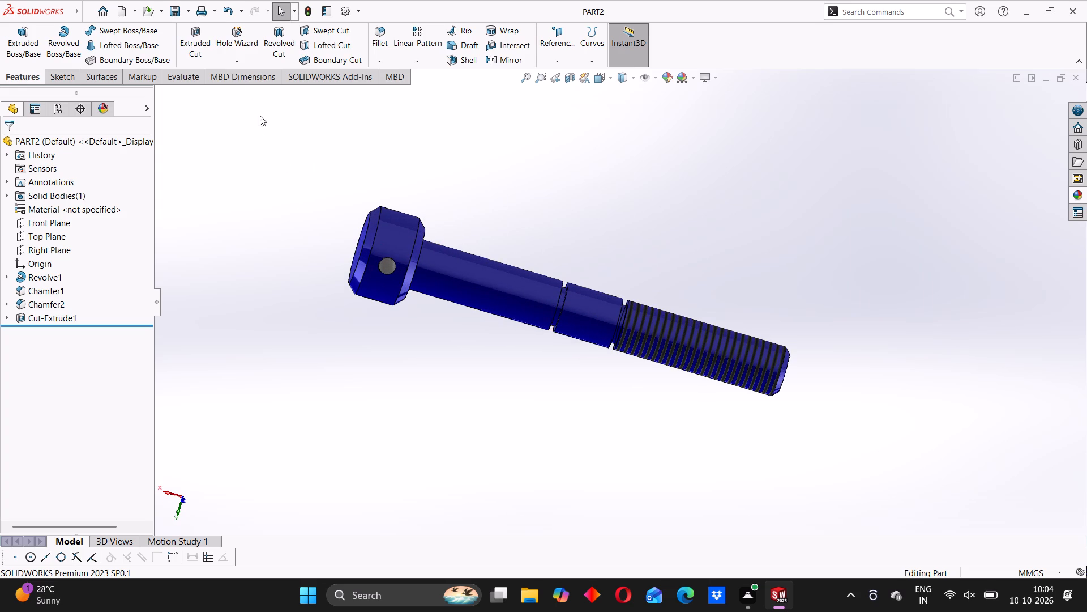
click(189, 6)
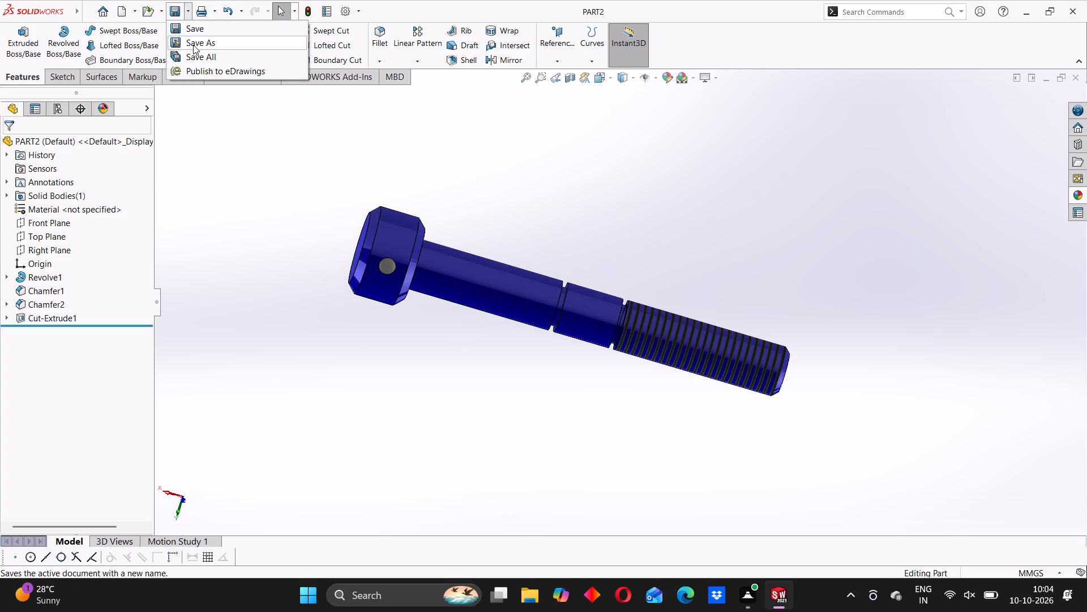
click(193, 45)
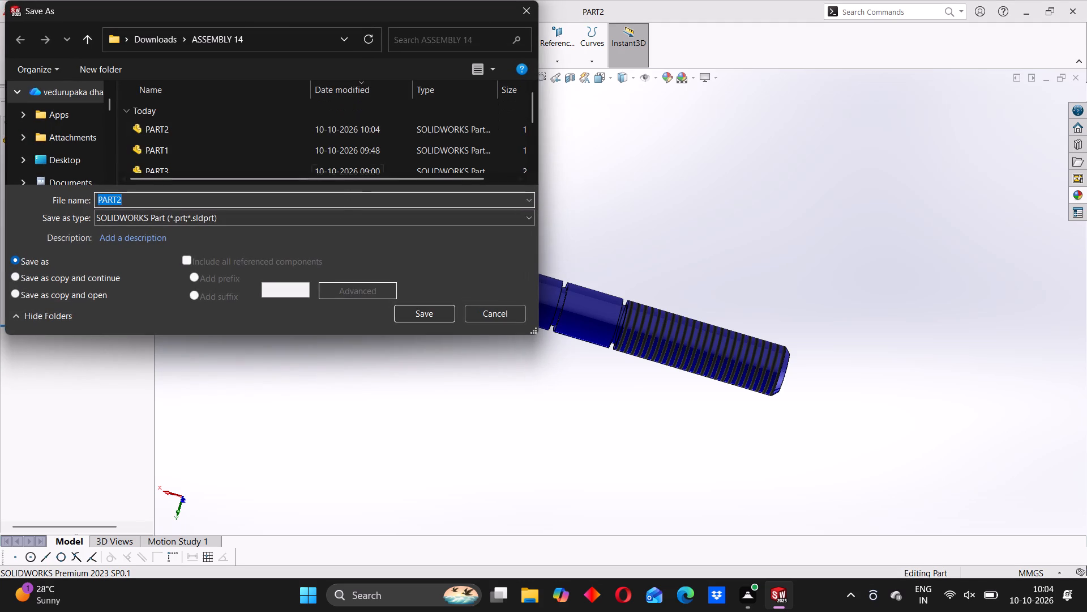
click(281, 215)
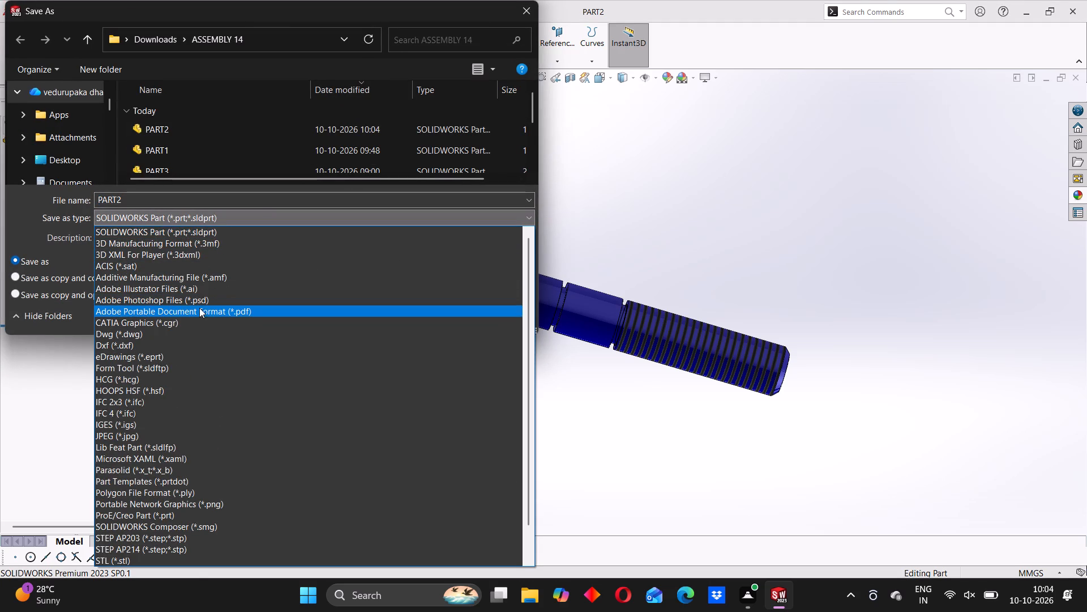
click(203, 311)
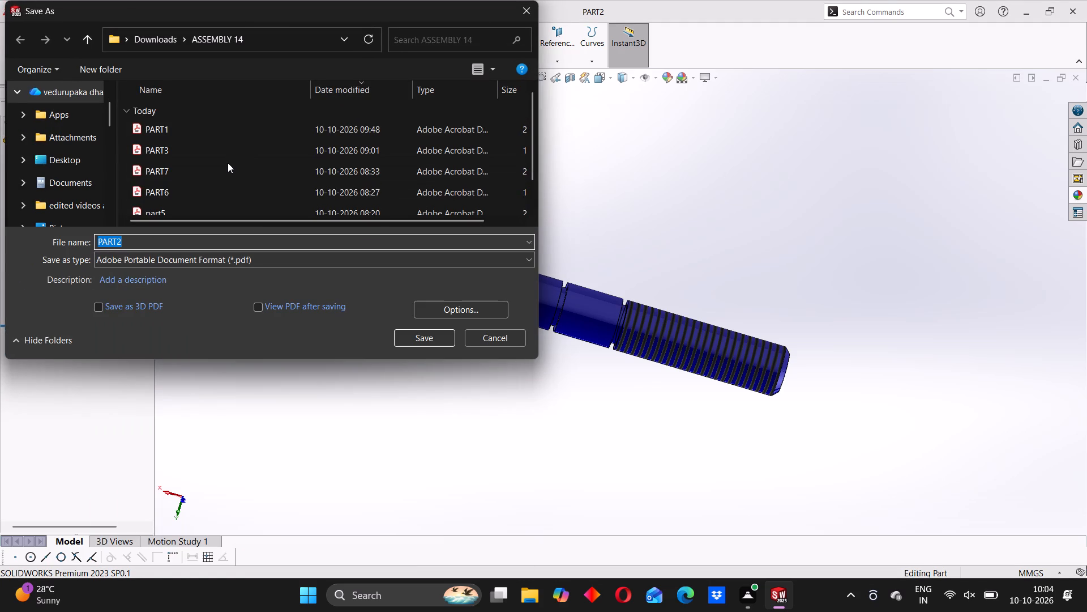
scroll(188, 147, down, 2)
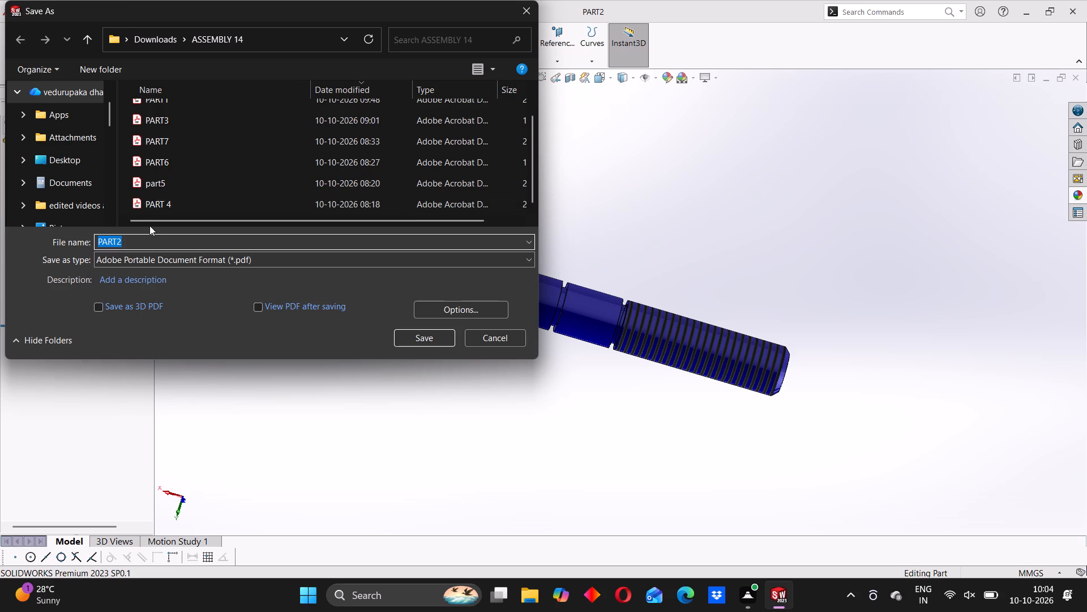
scroll(164, 123, up, 2)
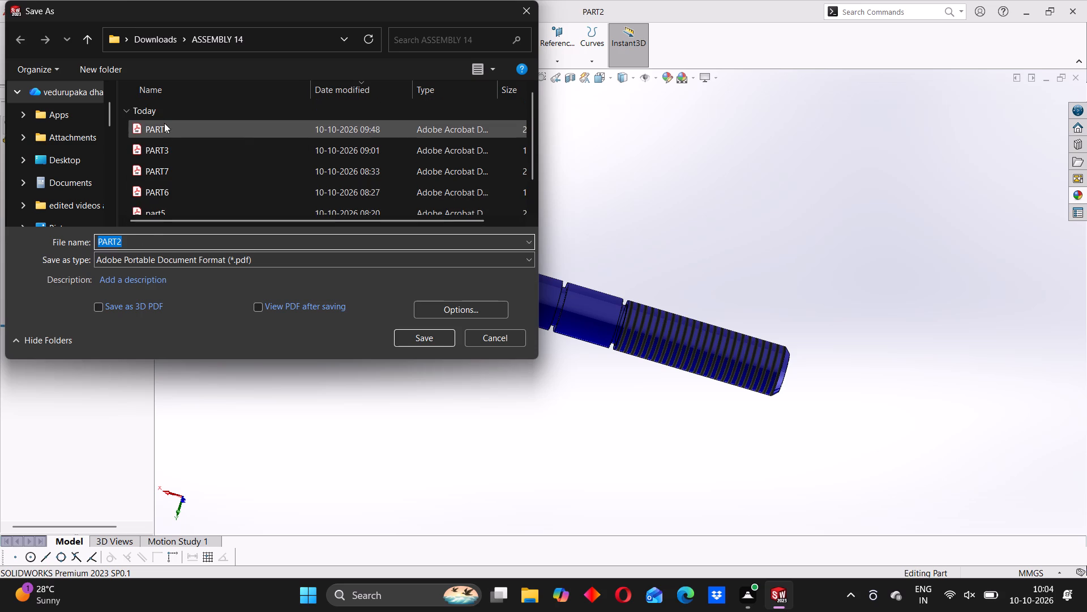
scroll(170, 141, down, 1)
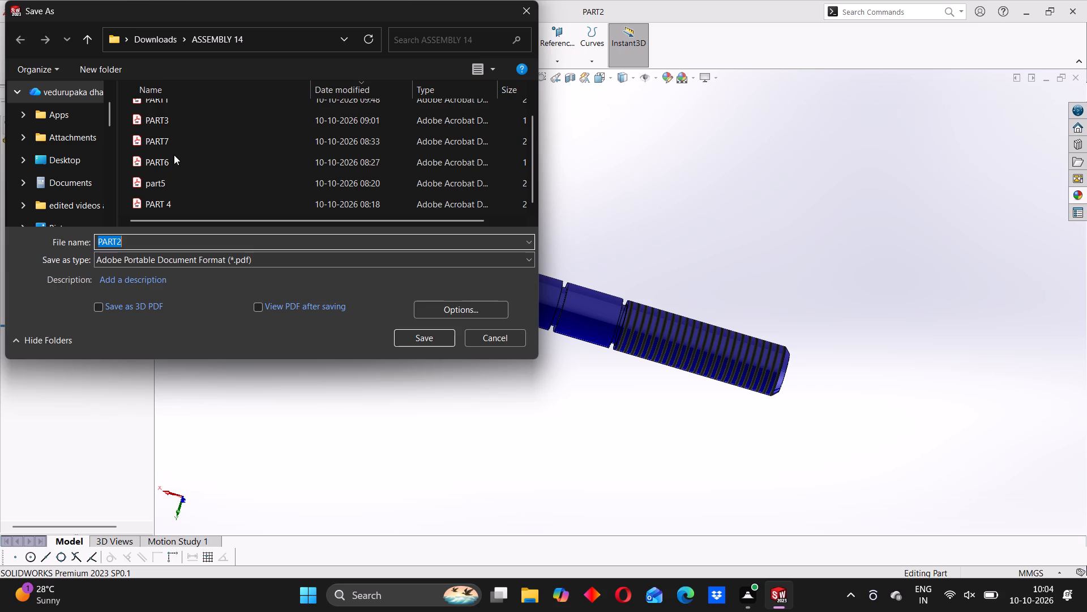
click(422, 338)
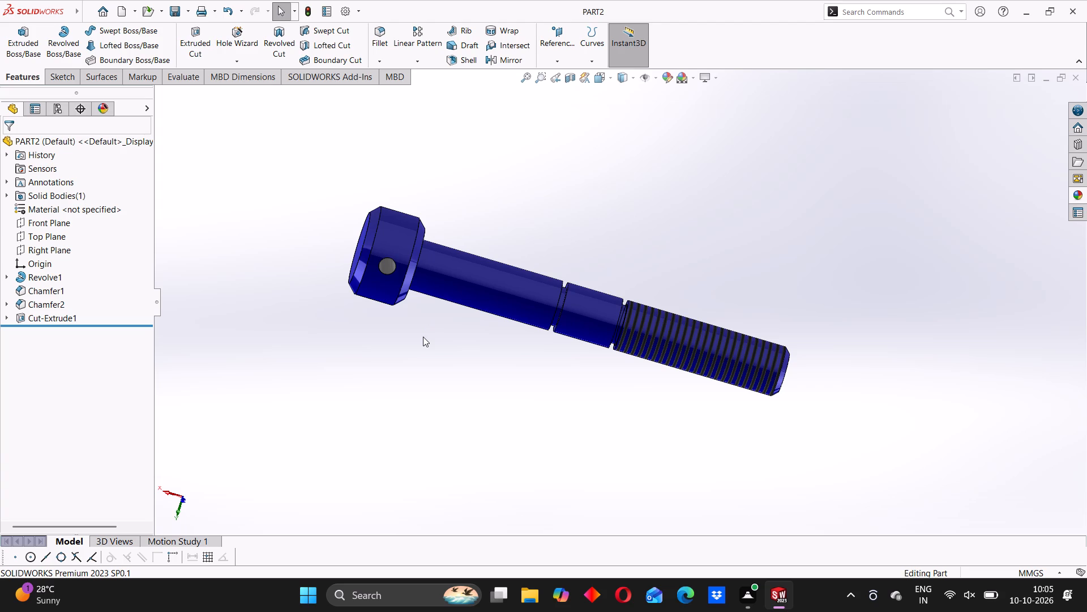
Examine the saved pin from several angles, checking the head with its cross hole, the shank grooves and the thread.
middle_drag(678, 416, 626, 314)
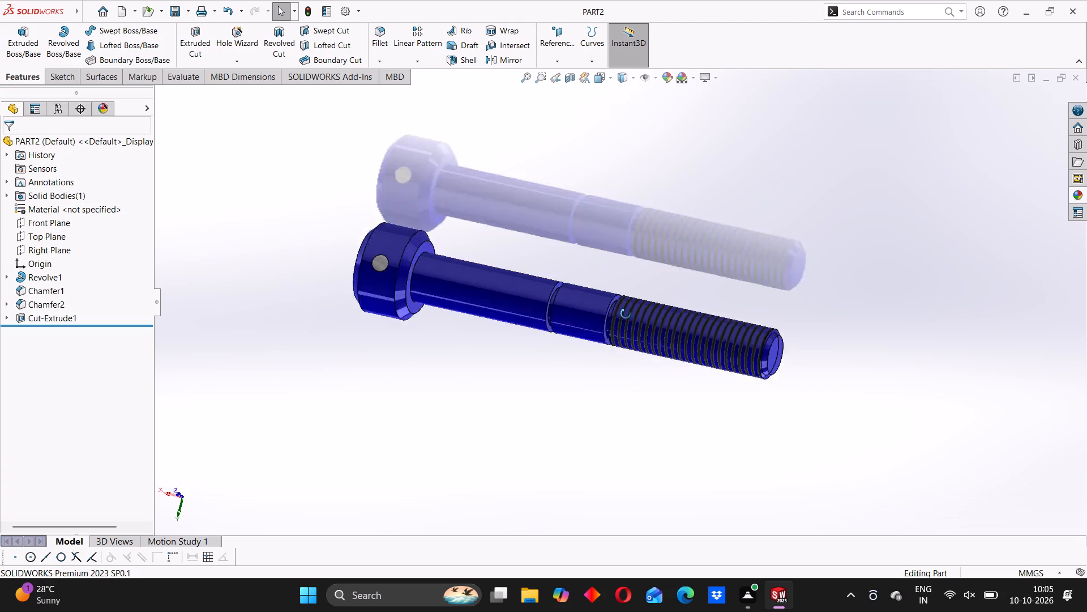
middle_drag(626, 314, 654, 399)
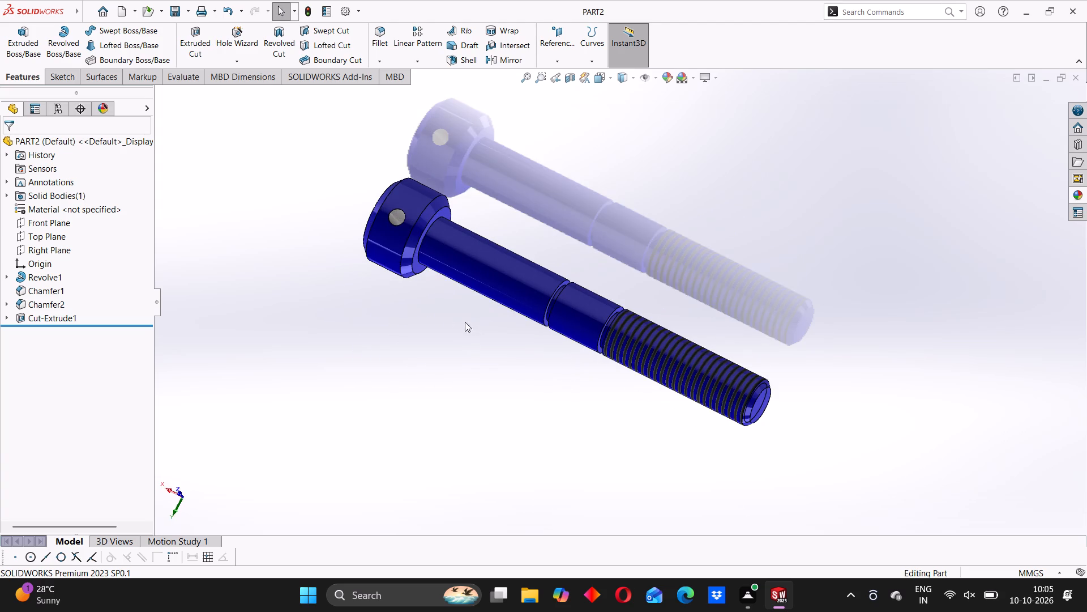
middle_drag(389, 301, 467, 282)
scroll(425, 254, down, 1)
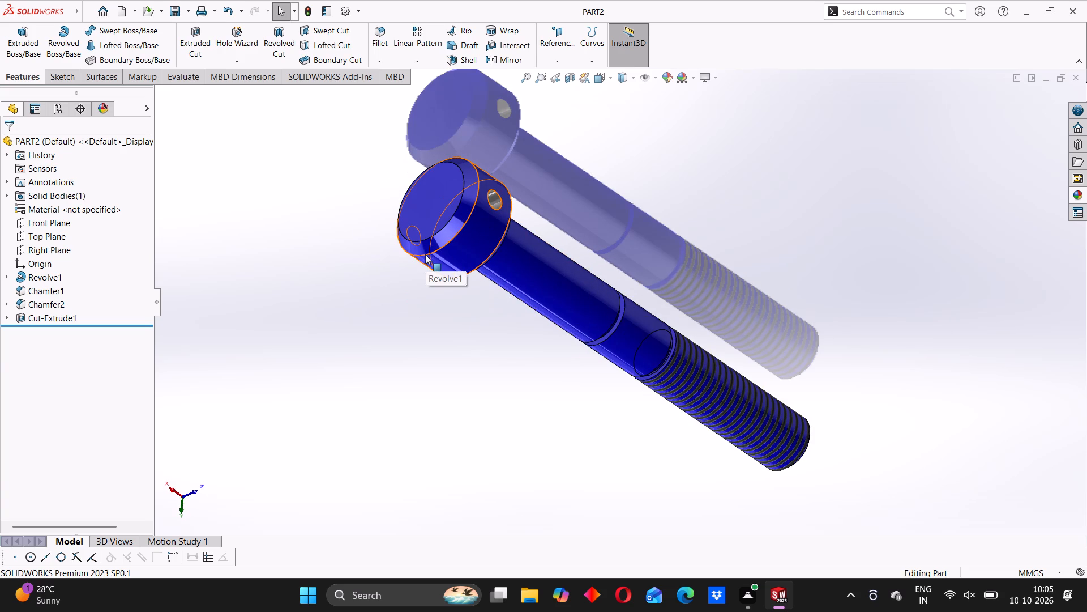
middle_drag(411, 309, 461, 250)
scroll(474, 256, up, 2)
middle_drag(499, 284, 485, 248)
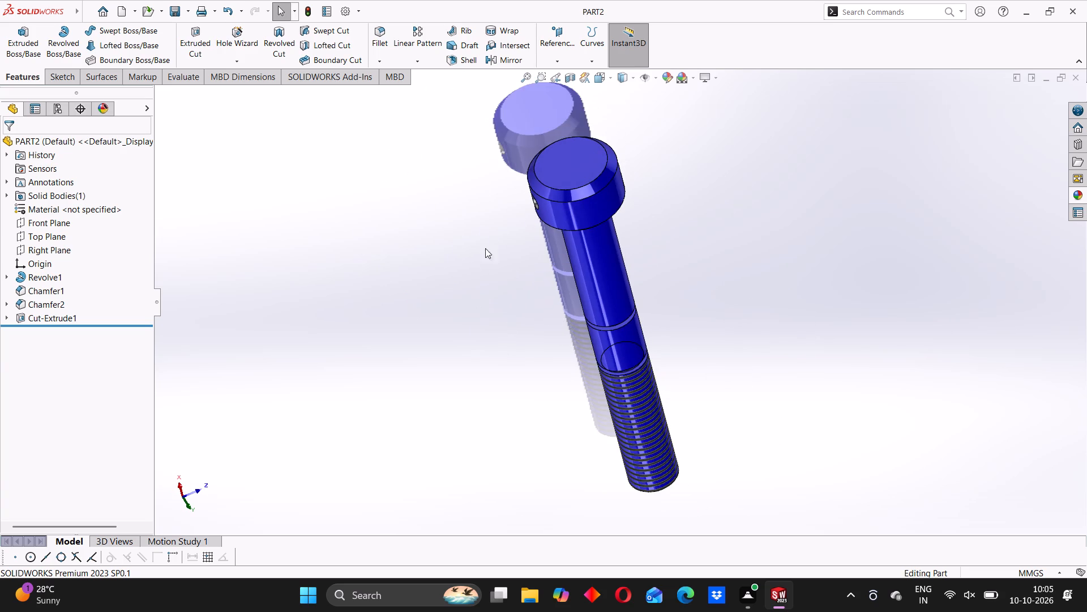
middle_drag(485, 248, 487, 233)
middle_drag(562, 317, 559, 256)
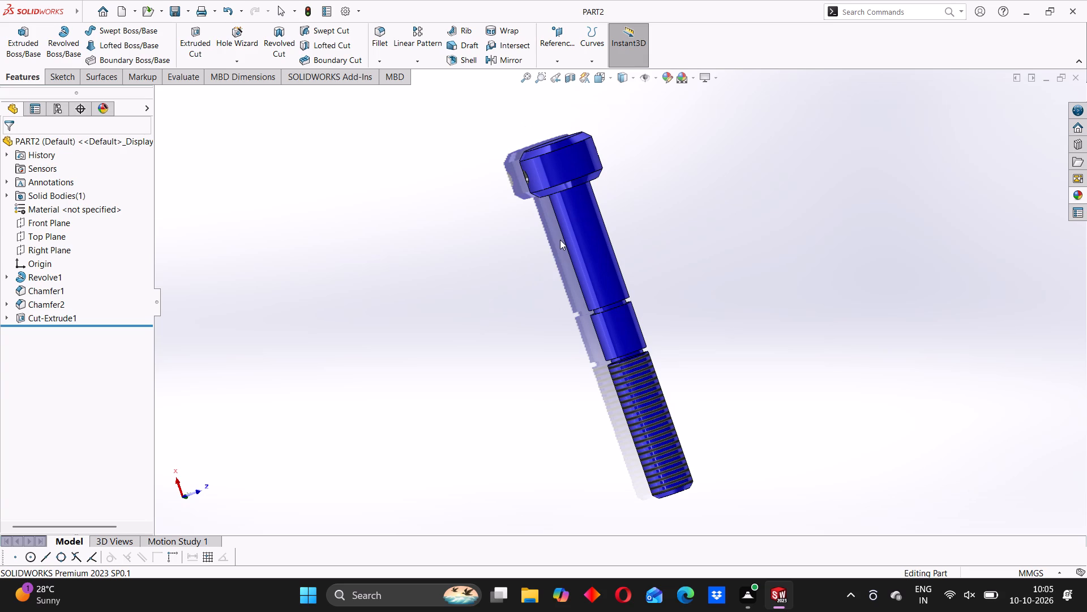
Examine the finished pin from all sides, including the cross hole in the head, the shank grooves and the threaded end.
scroll(592, 262, down, 2)
middle_drag(495, 280, 540, 248)
scroll(552, 218, up, 3)
middle_drag(511, 266, 592, 380)
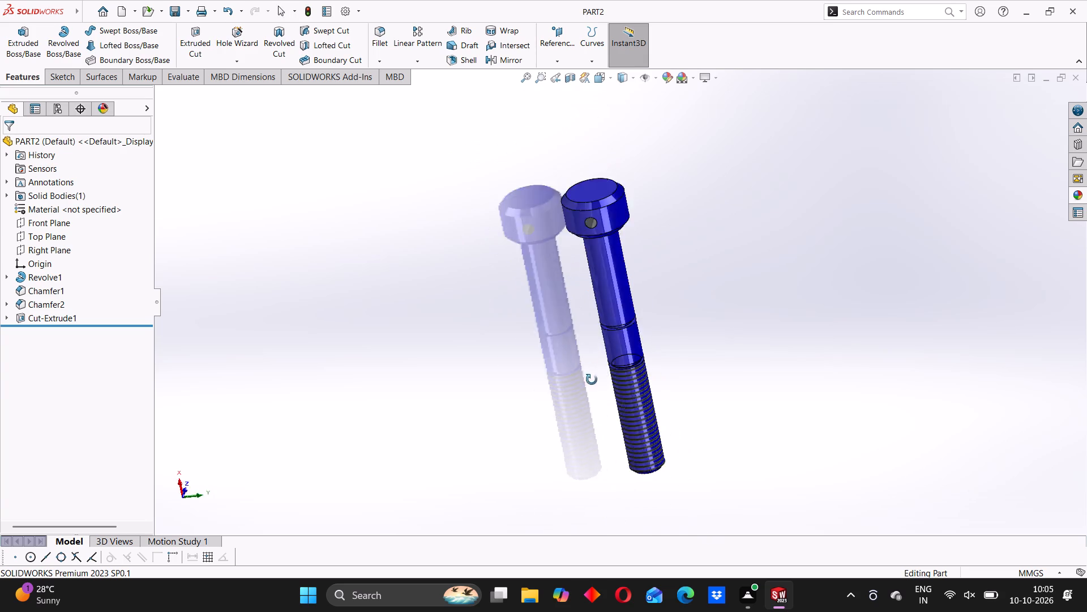
middle_drag(592, 380, 605, 433)
middle_drag(668, 277, 597, 315)
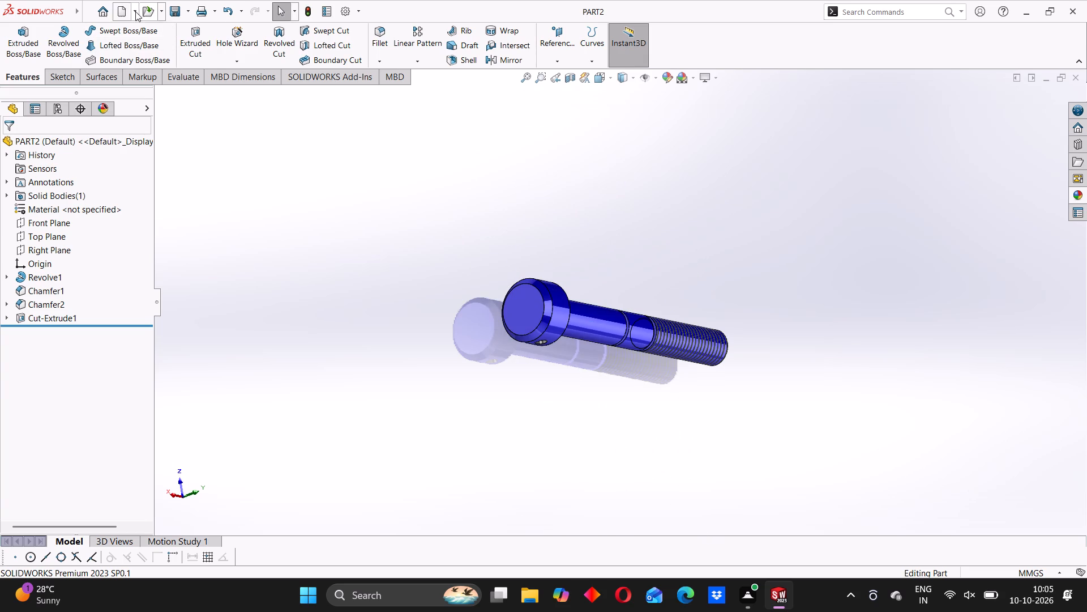
drag(532, 168, 543, 168)
middle_drag(535, 335, 611, 143)
scroll(667, 223, down, 6)
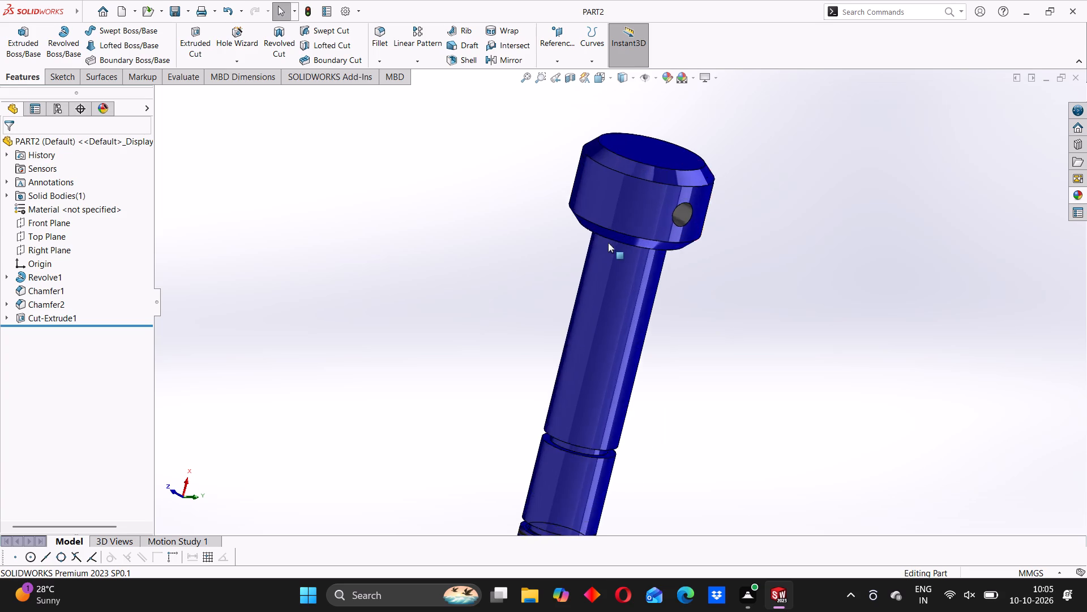
middle_drag(630, 270, 550, 283)
middle_drag(654, 260, 670, 186)
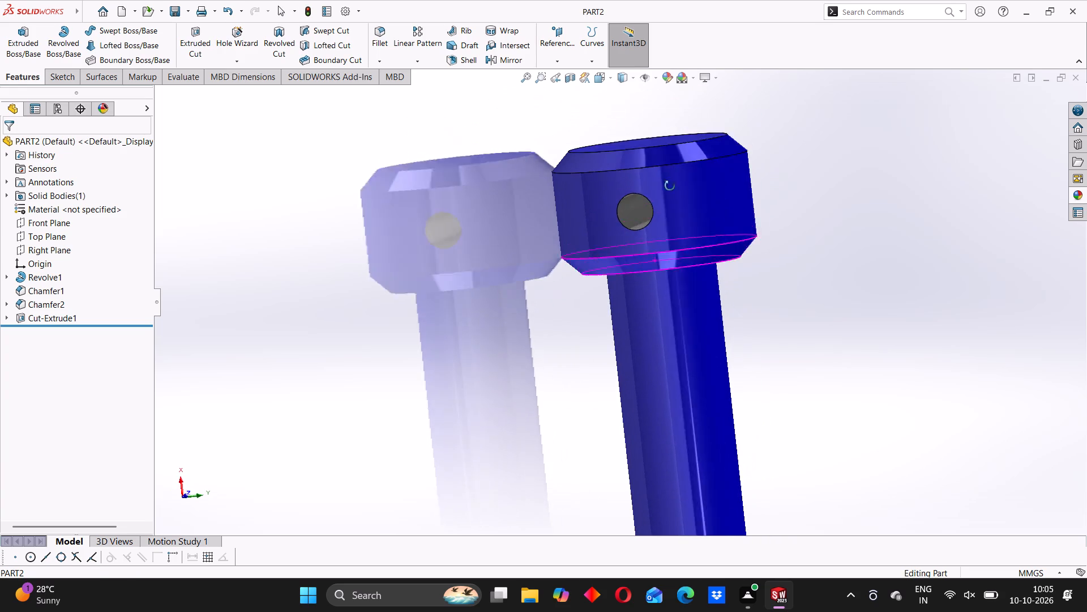
middle_drag(670, 186, 670, 167)
middle_drag(611, 236, 625, 261)
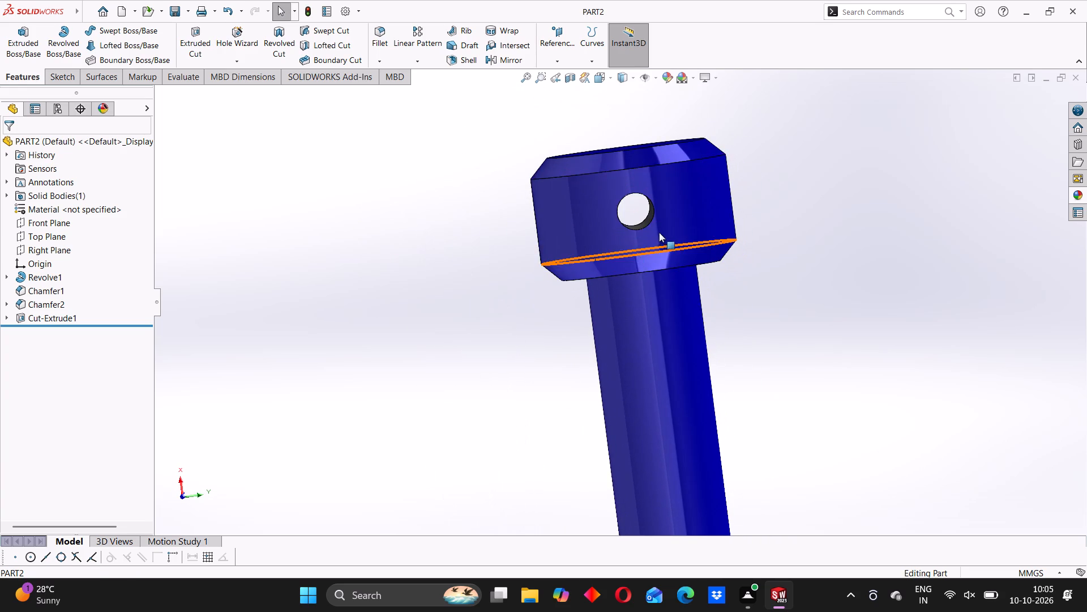
scroll(660, 231, up, 3)
middle_drag(677, 275, 671, 283)
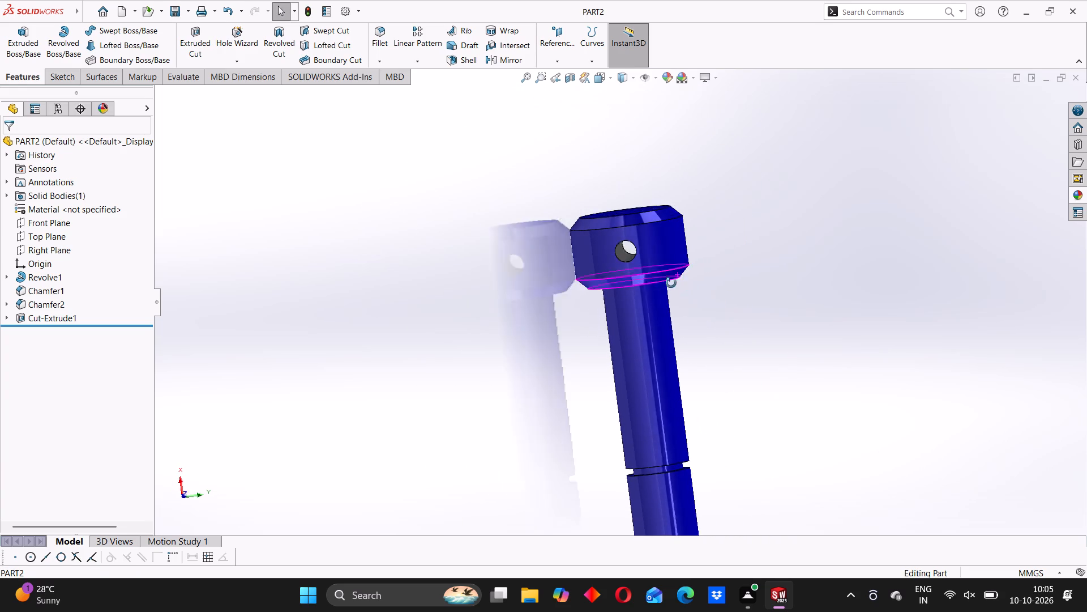
middle_drag(671, 283, 620, 328)
scroll(620, 330, up, 7)
middle_drag(604, 269, 605, 287)
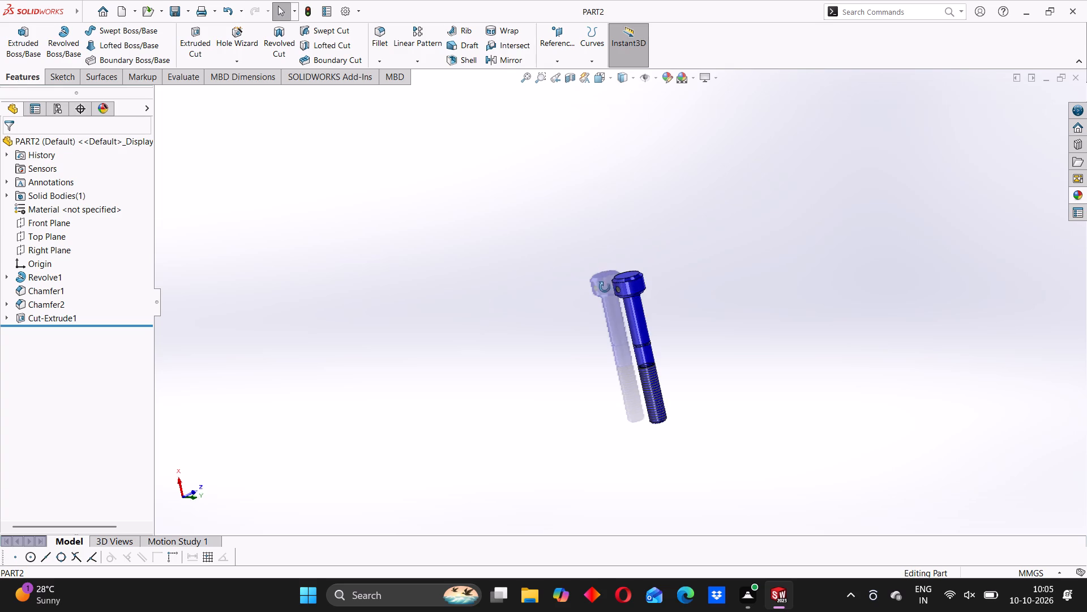
middle_drag(605, 287, 702, 351)
scroll(667, 321, down, 5)
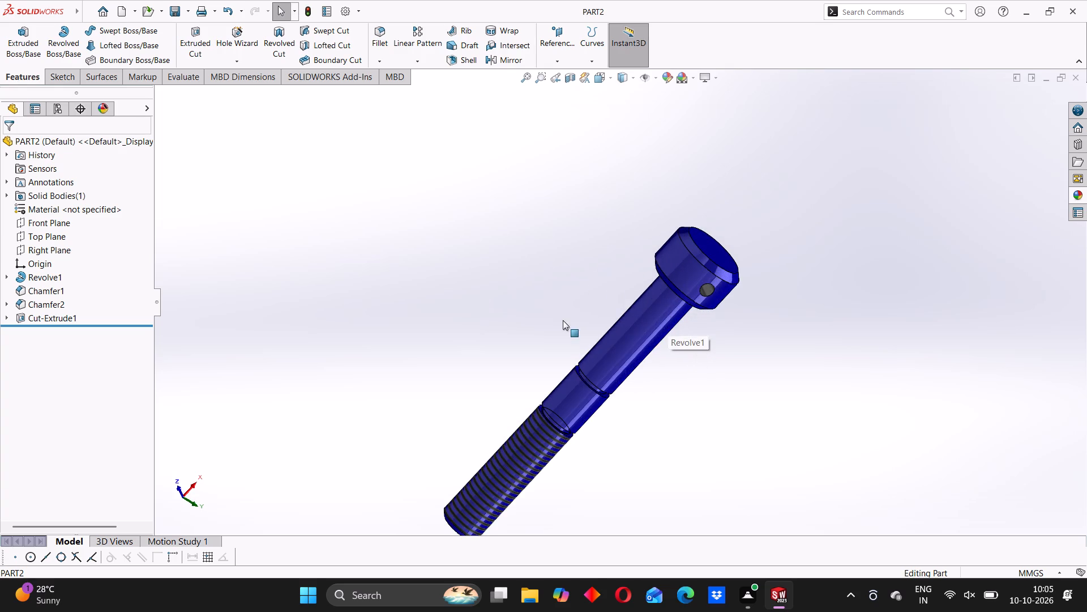
middle_drag(563, 320, 626, 283)
middle_drag(553, 396, 602, 198)
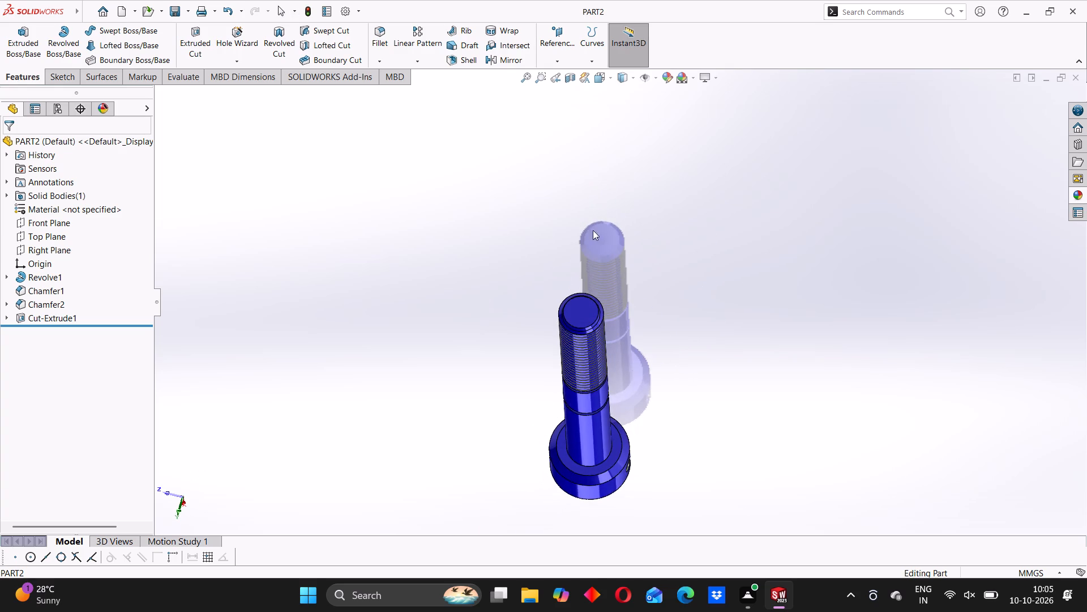
scroll(564, 310, down, 2)
middle_drag(576, 320, 683, 330)
scroll(376, 269, up, 2)
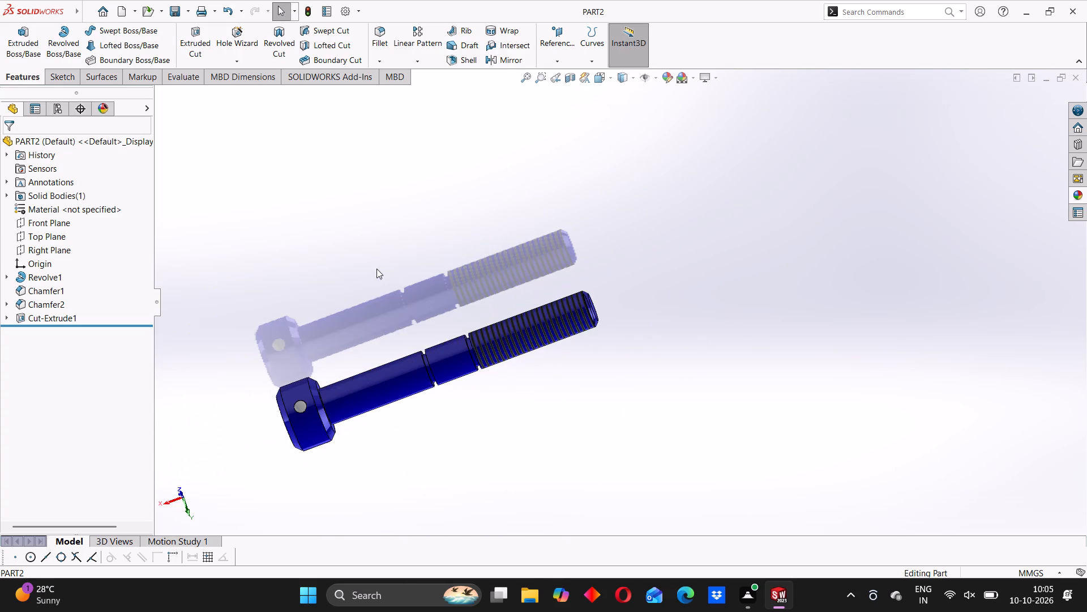
scroll(376, 269, up, 4)
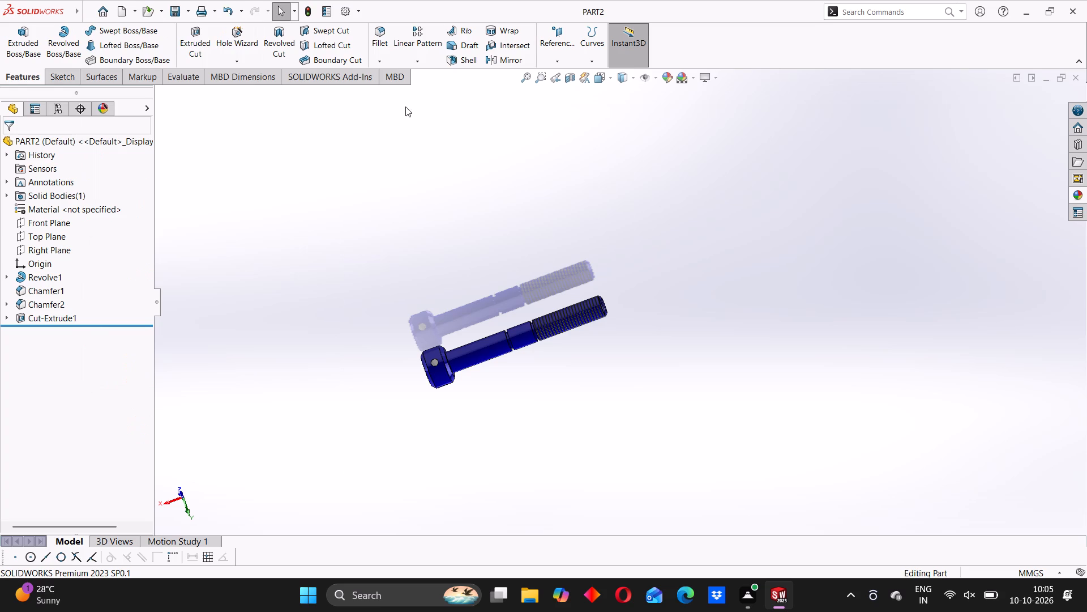
Create a new empty assembly document, dismissing the initial component insertion.
click(104, 11)
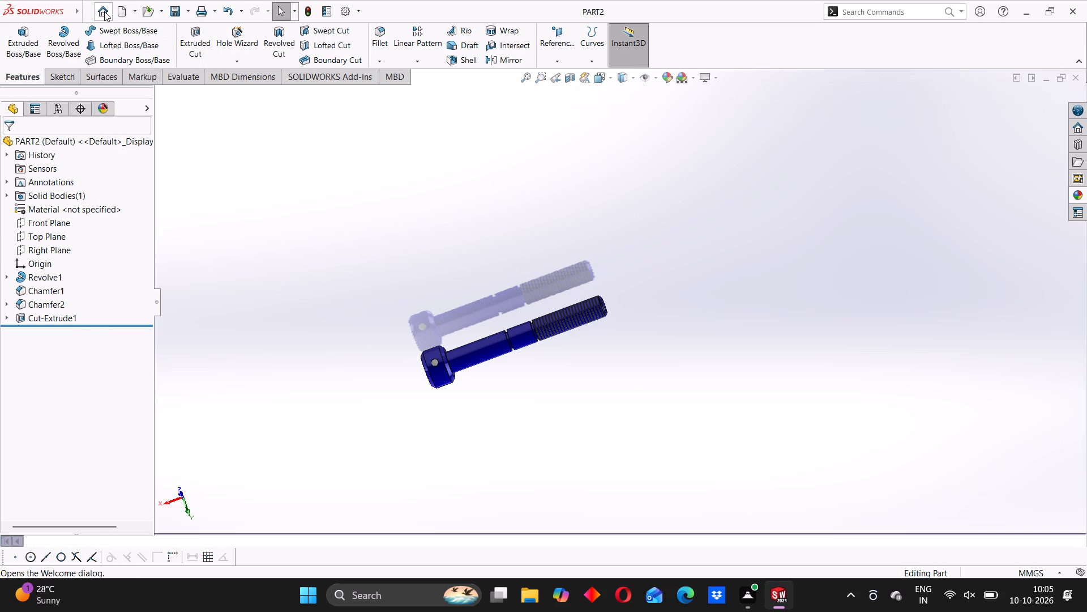
click(400, 207)
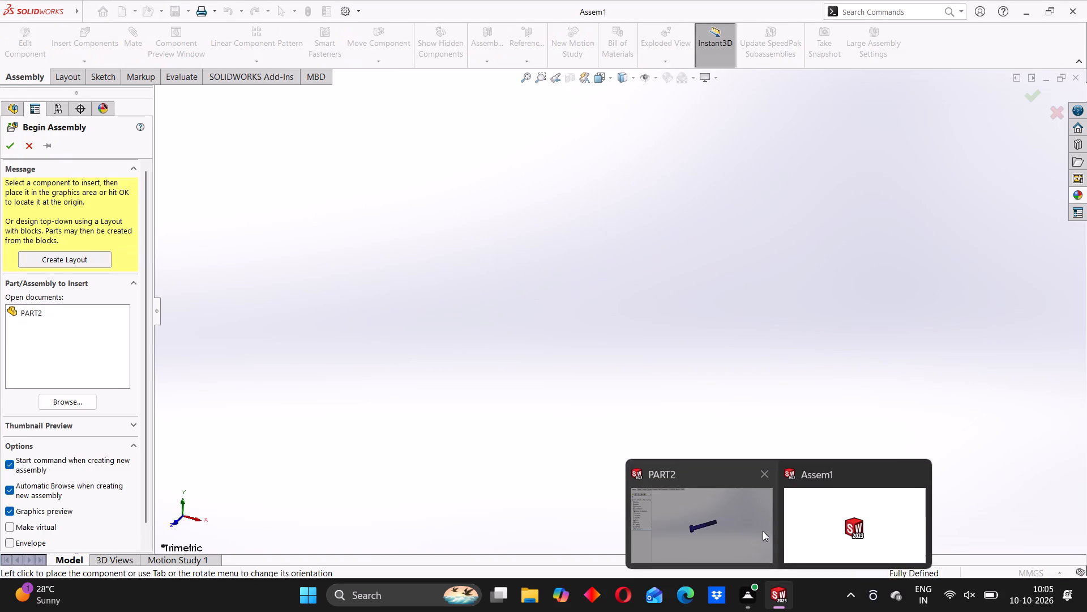
click(737, 531)
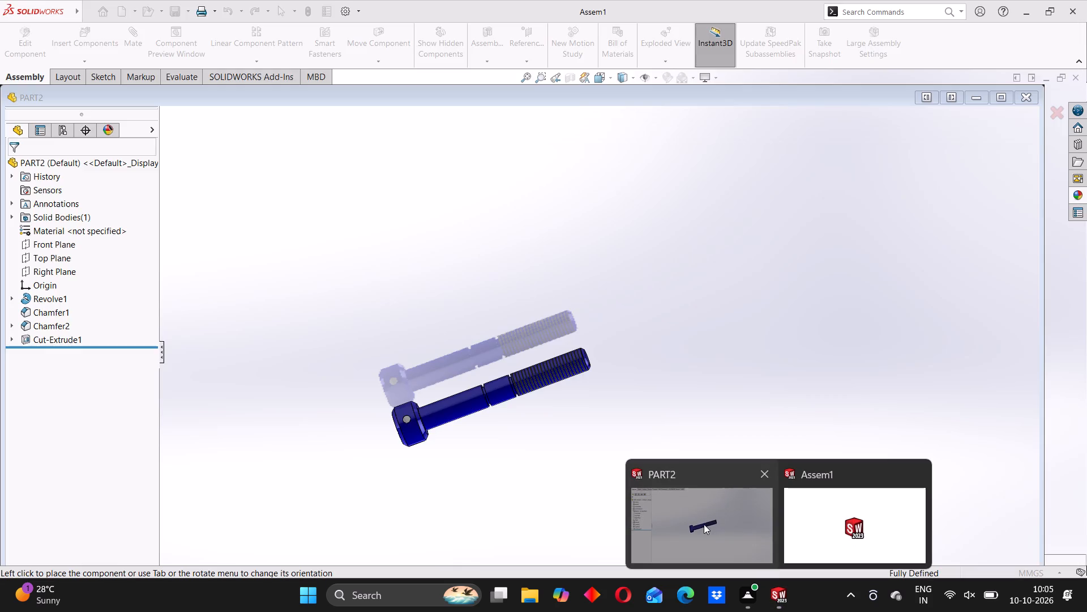
click(867, 496)
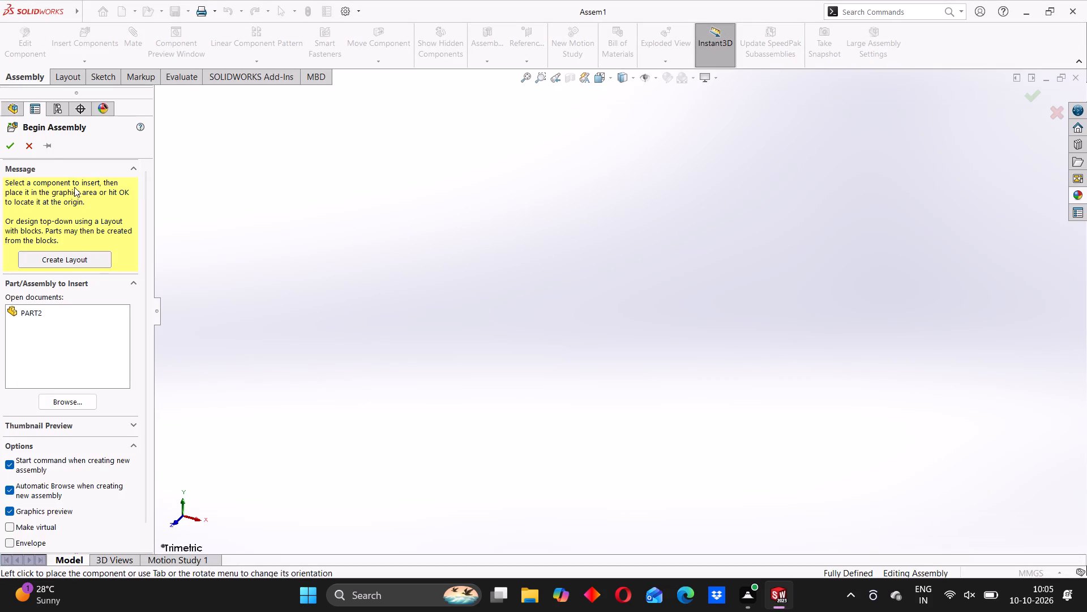
click(31, 144)
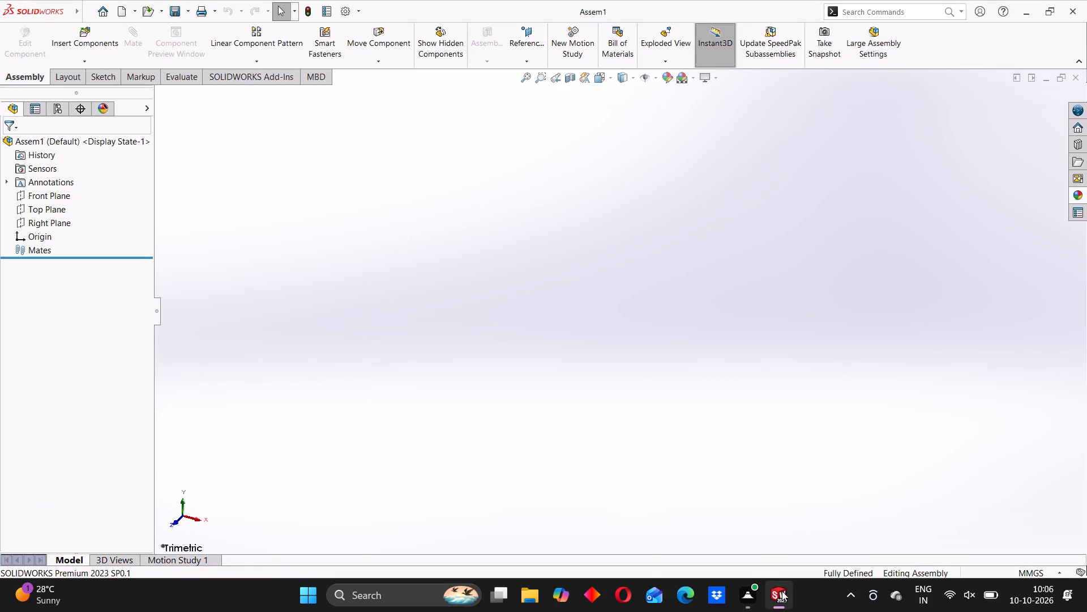
Close the PART2 part document and return to the new assembly.
click(721, 527)
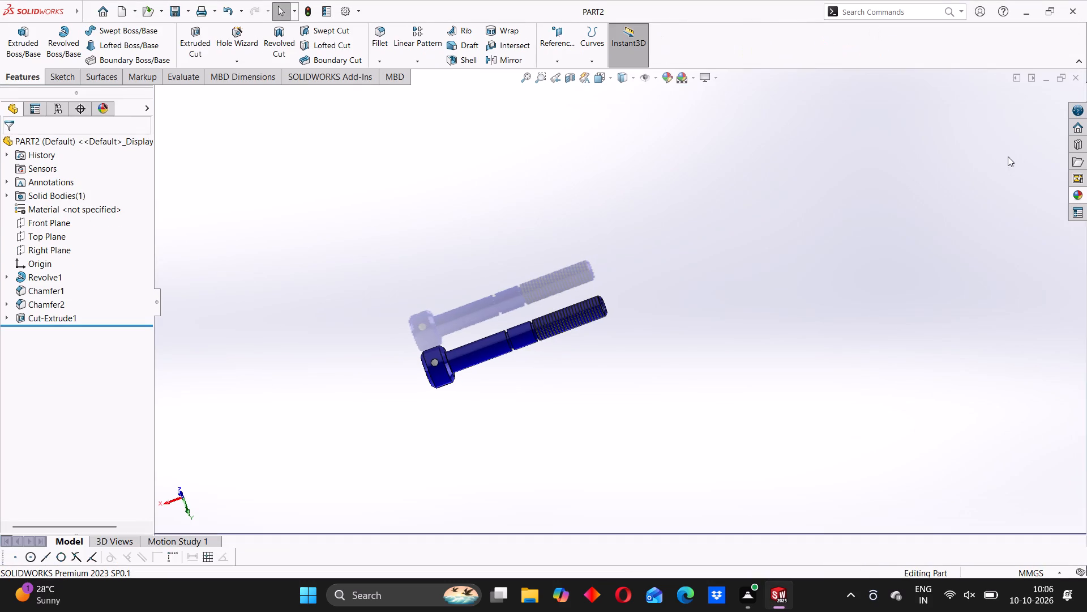
click(1081, 78)
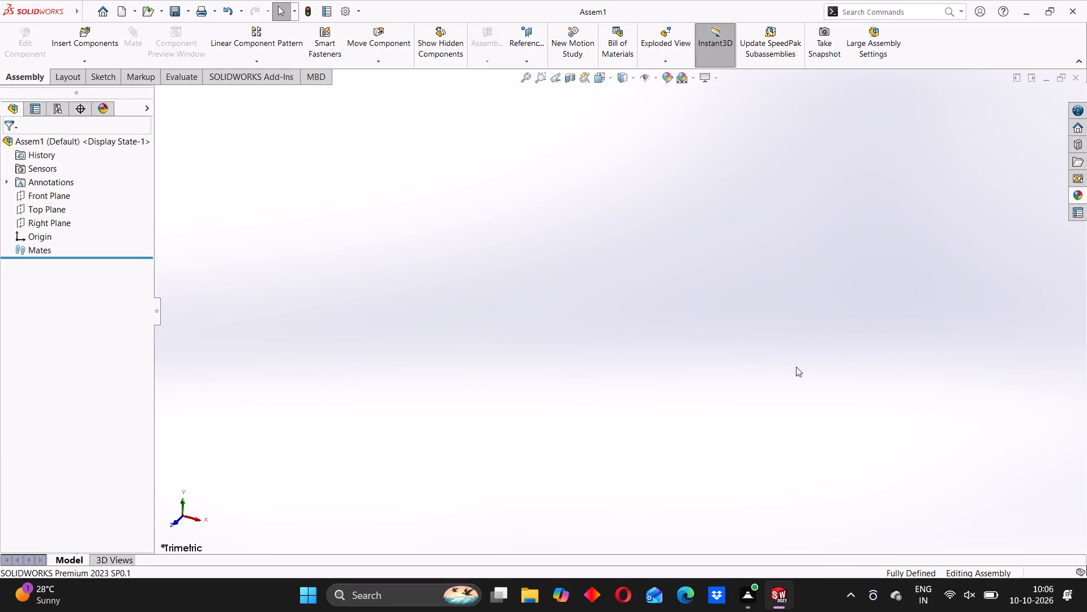
click(791, 526)
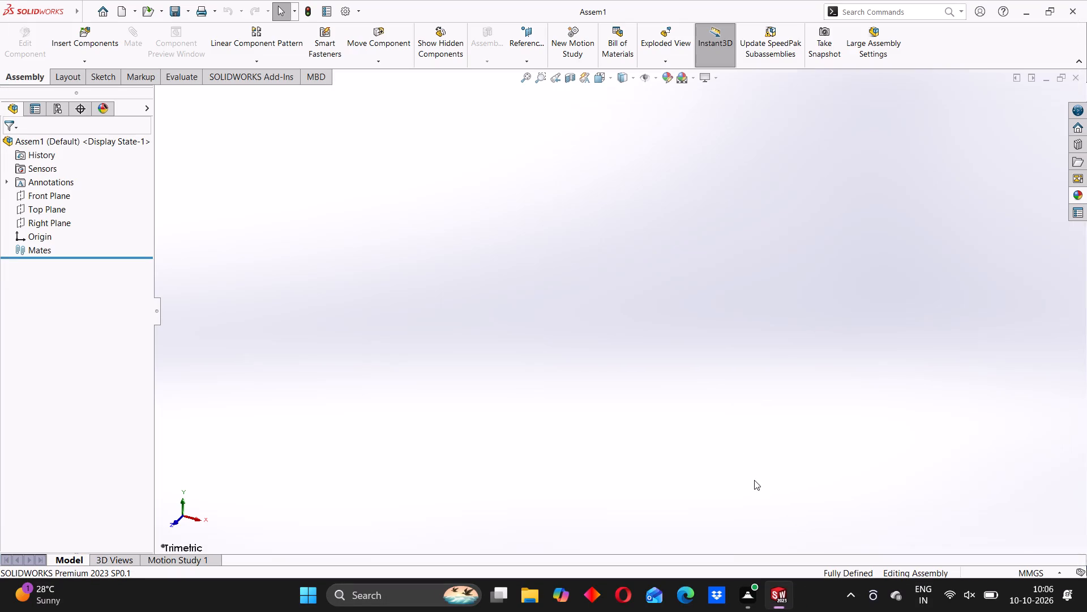
Insert PART1 from the ASSEMBLY 14 folder with origins shown, placing the green base at the assembly origin.
click(83, 36)
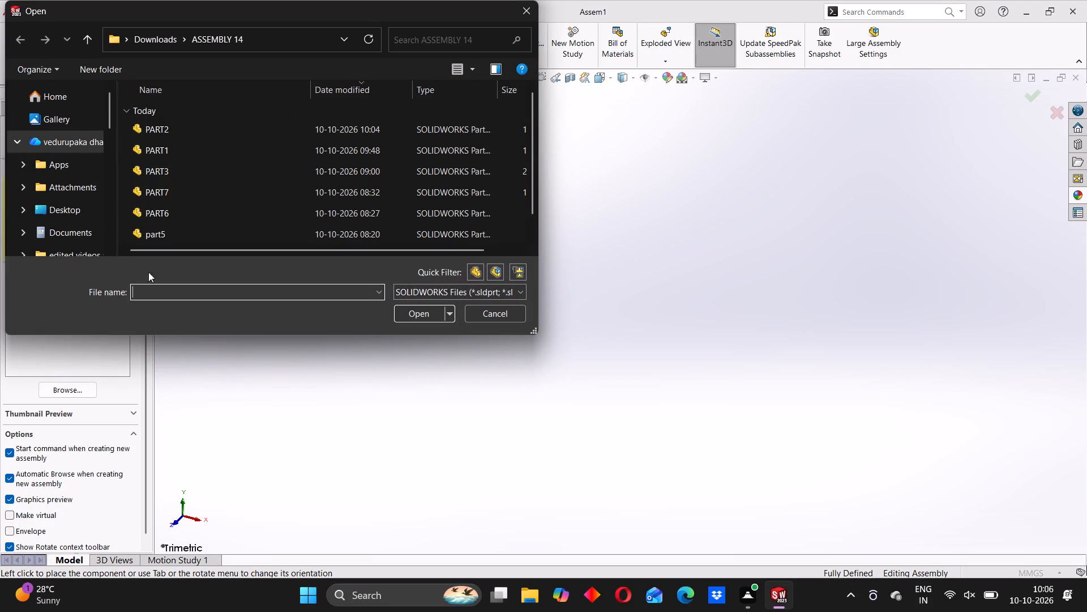
scroll(226, 173, down, 5)
click(173, 126)
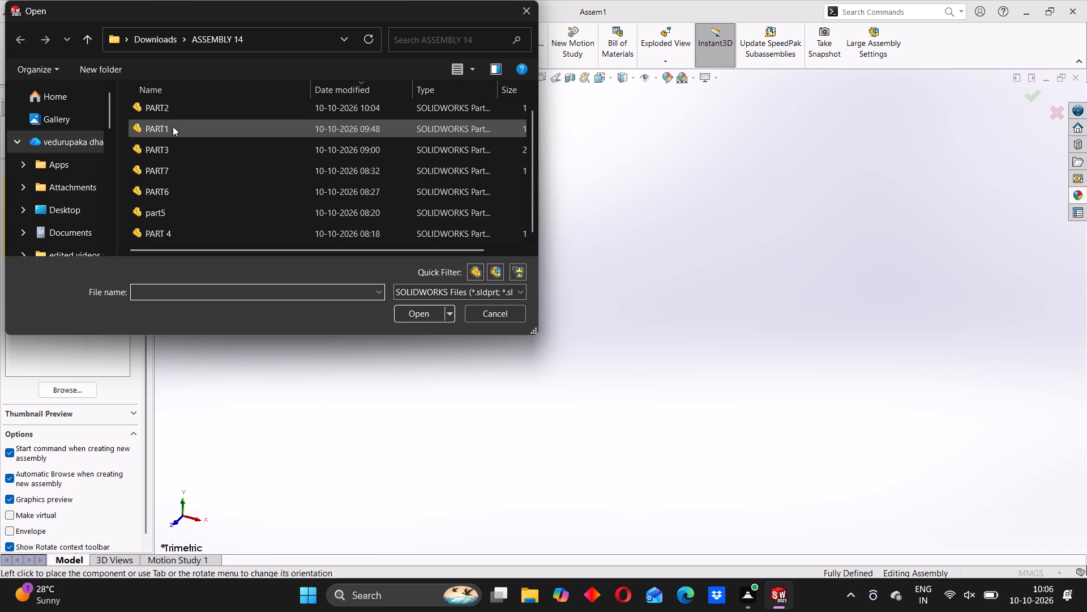
click(395, 308)
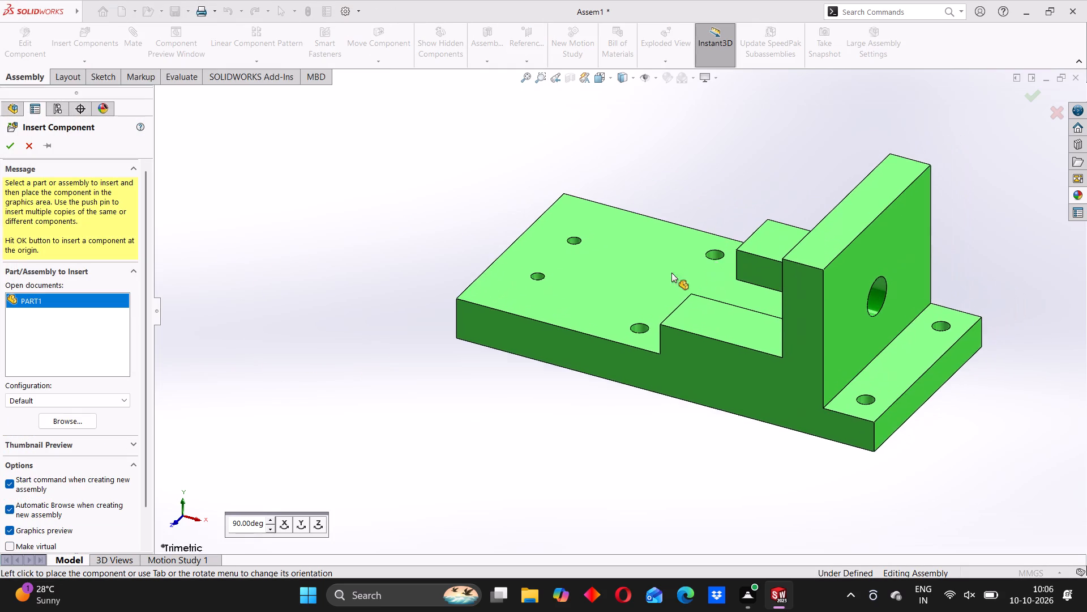
scroll(581, 291, up, 2)
middle_drag(564, 278, 593, 303)
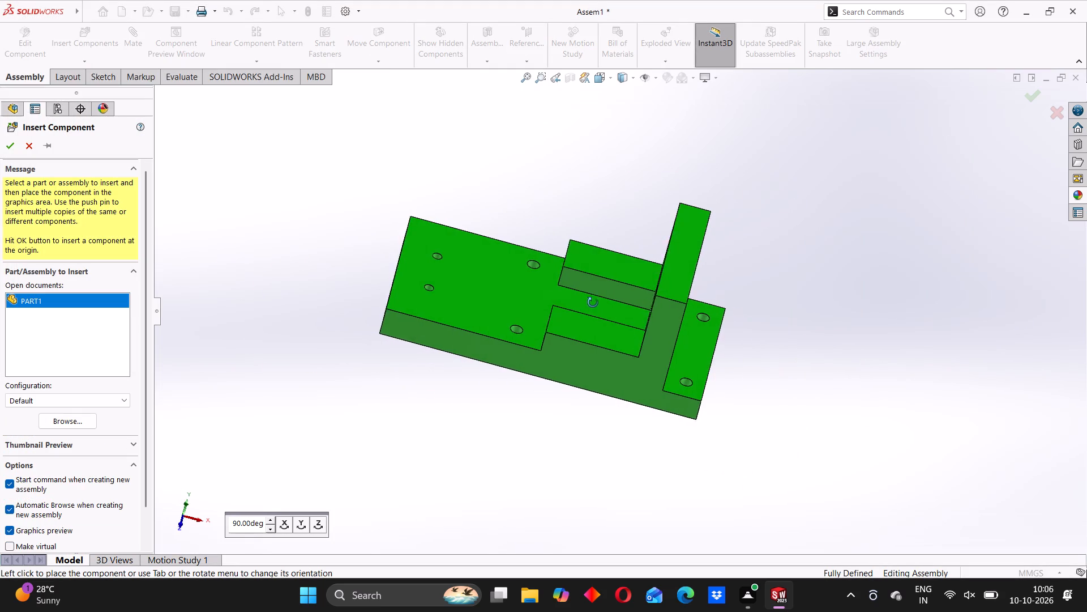
middle_drag(593, 303, 589, 300)
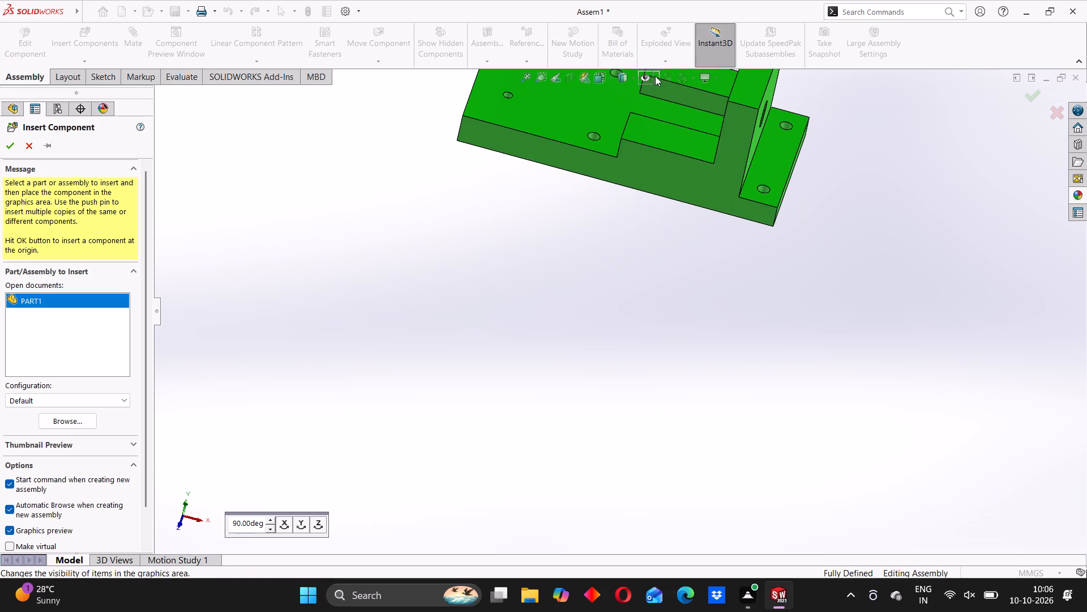
click(658, 78)
click(644, 142)
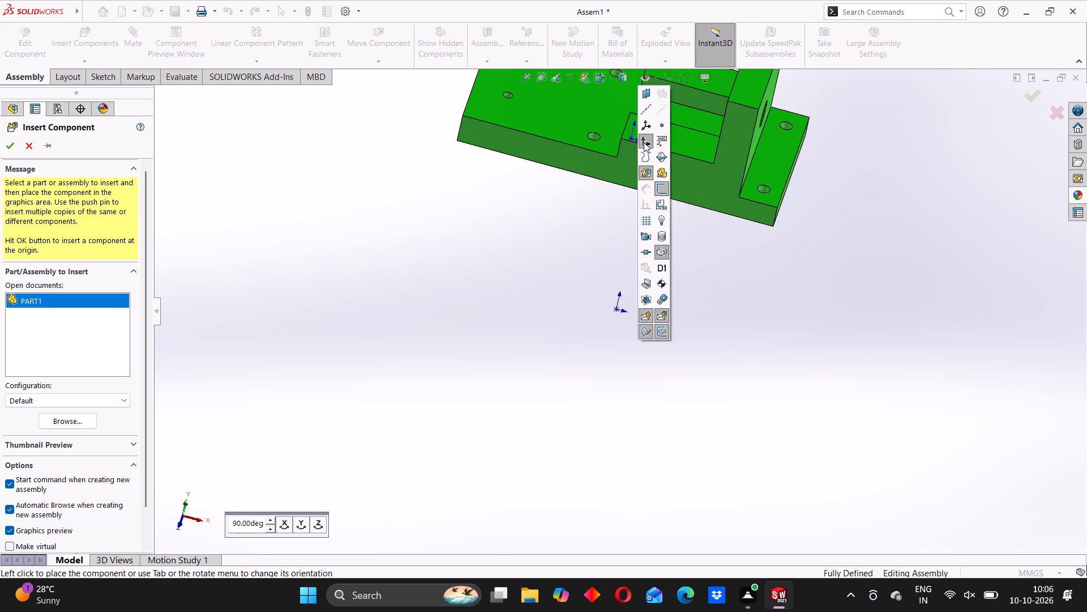
click(658, 74)
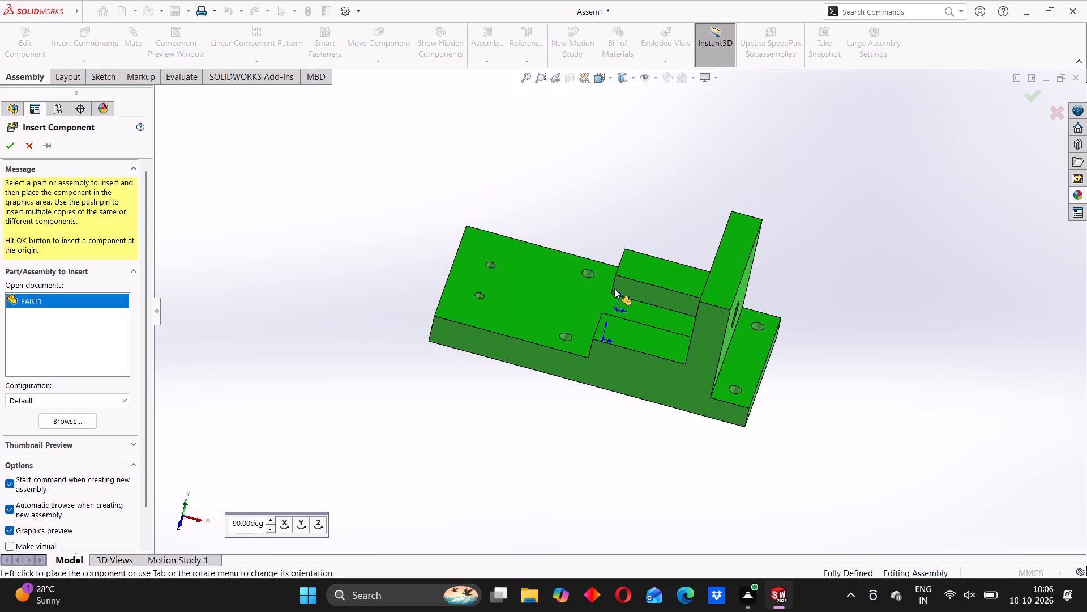
click(614, 308)
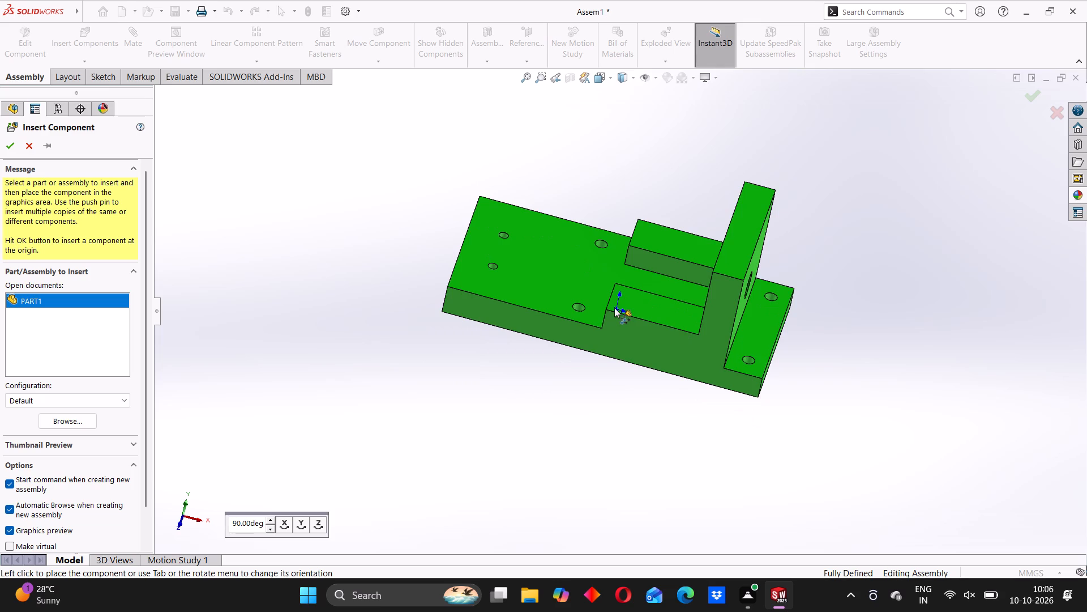
Hide the origins in the assembly view.
scroll(656, 289, up, 2)
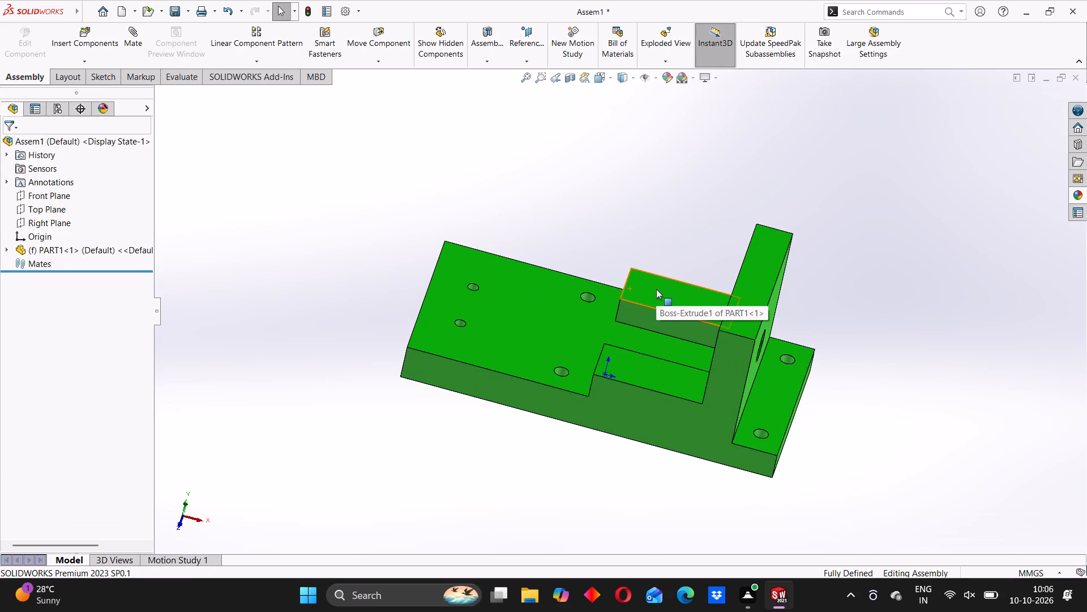
middle_drag(646, 326, 598, 229)
middle_drag(481, 263, 557, 272)
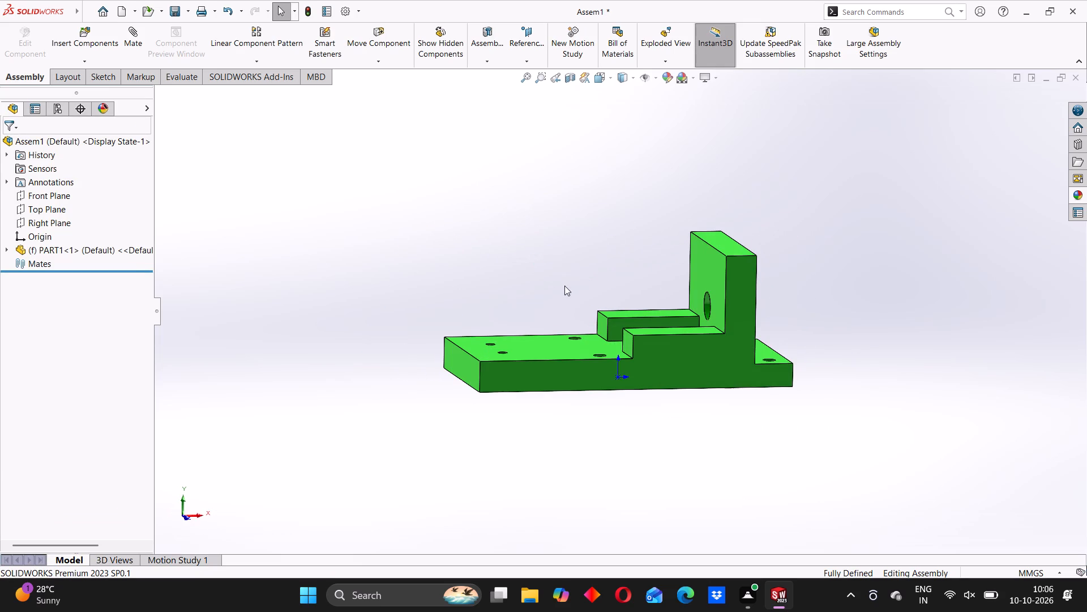
click(660, 74)
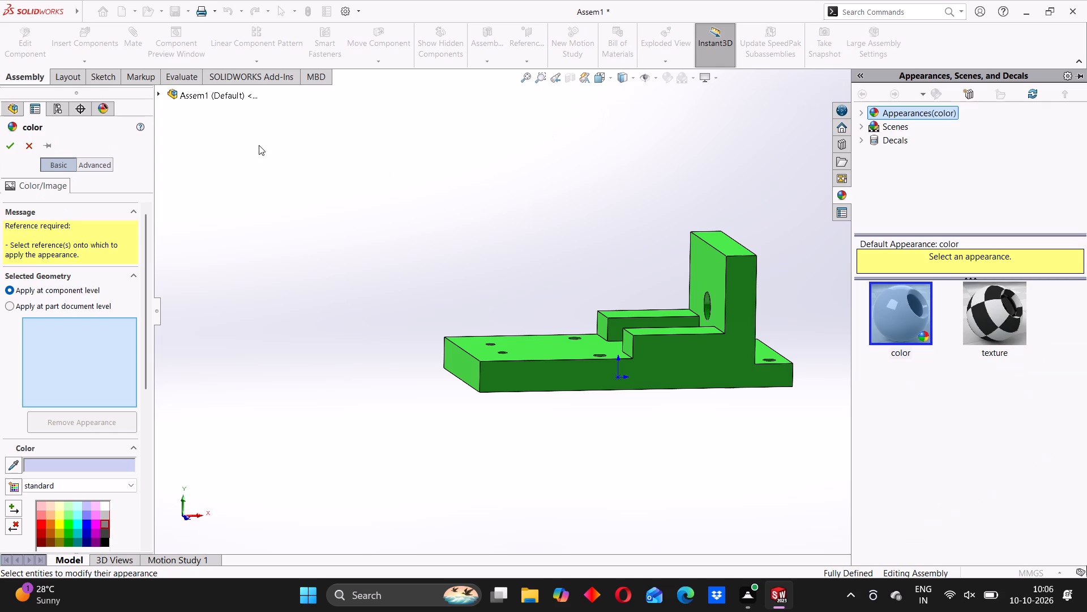
click(29, 144)
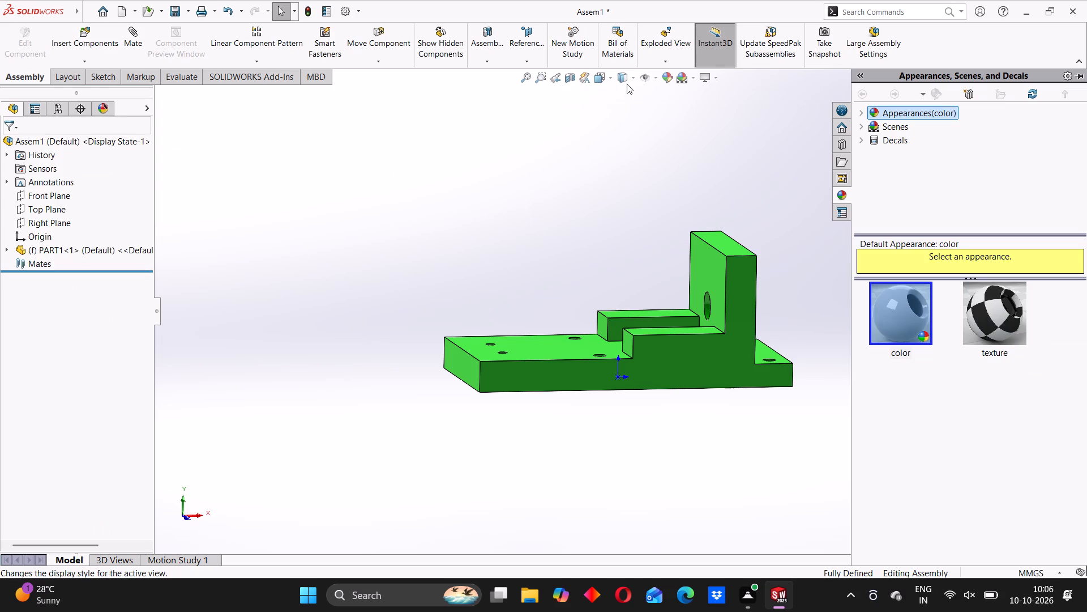
click(657, 79)
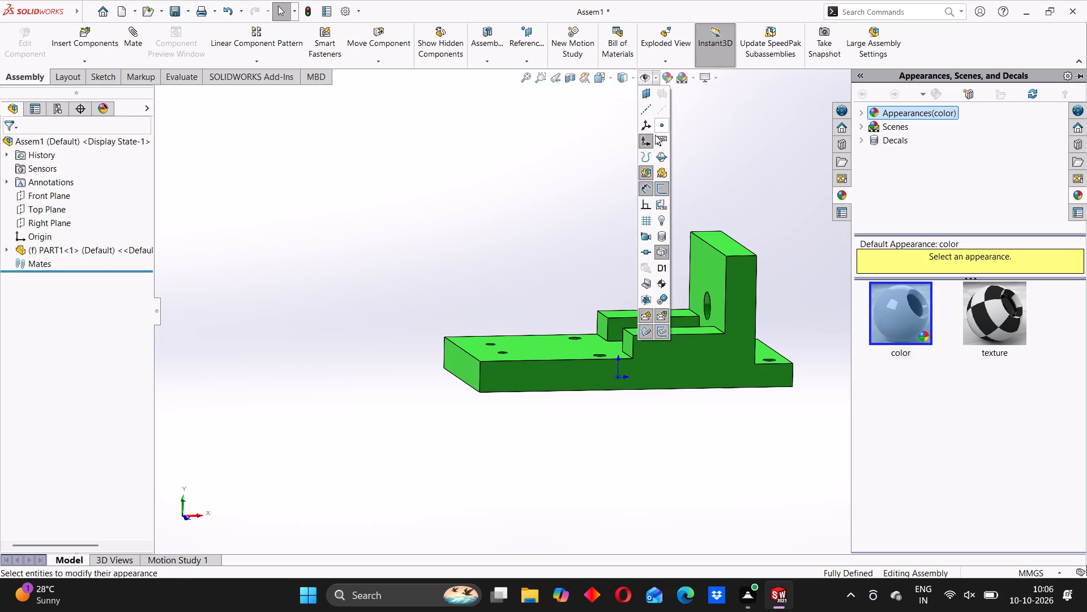
click(647, 143)
click(451, 200)
middle_drag(601, 340, 583, 350)
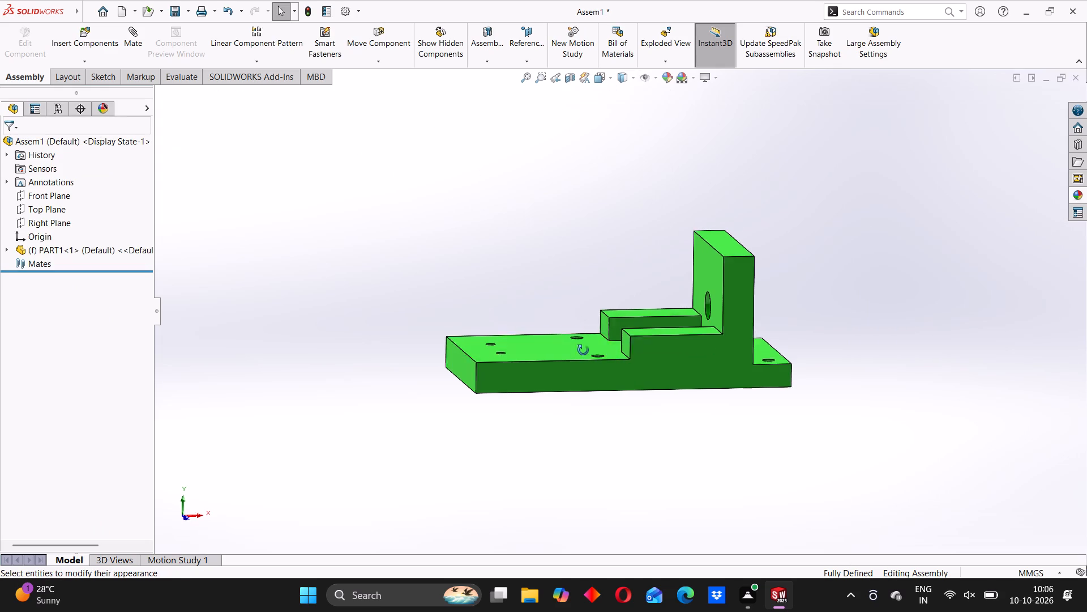
middle_drag(583, 350, 576, 354)
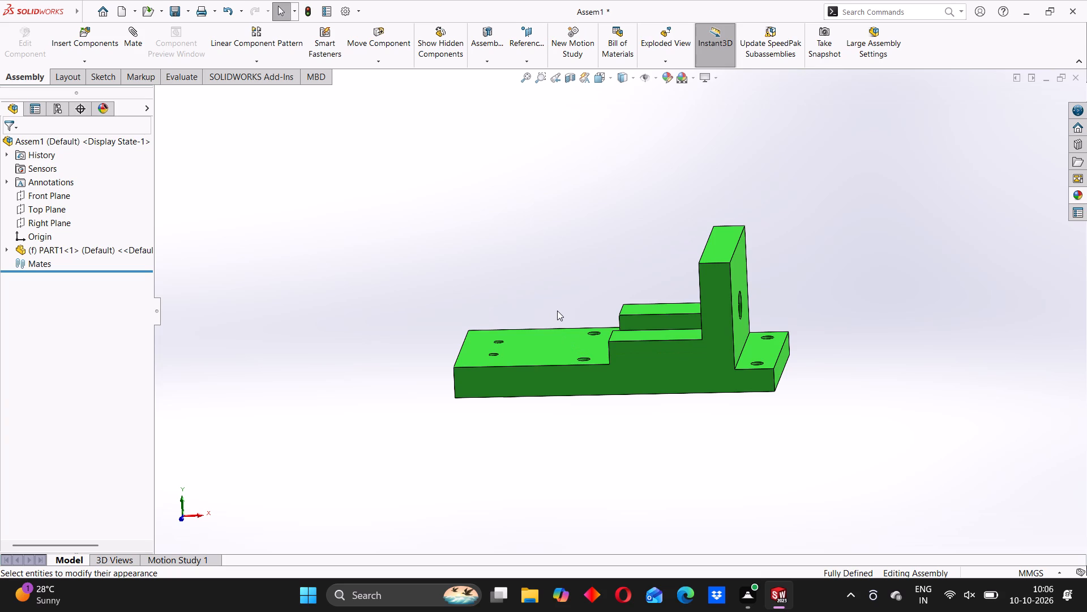
Examine the green PART1 base from the side and from above.
scroll(557, 311, up, 1)
middle_drag(555, 314, 563, 329)
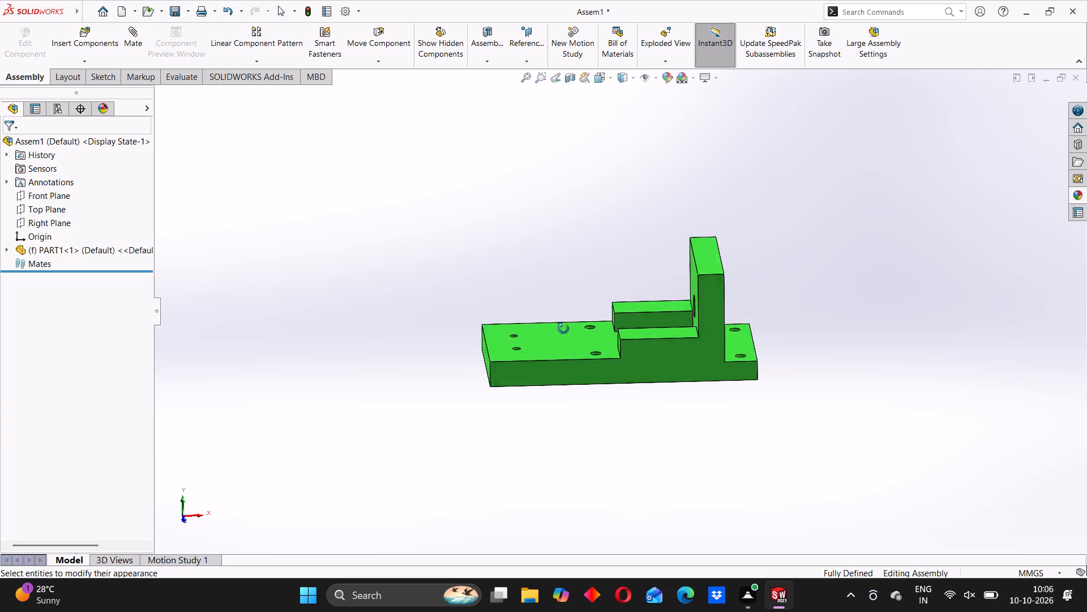
middle_drag(563, 329, 545, 339)
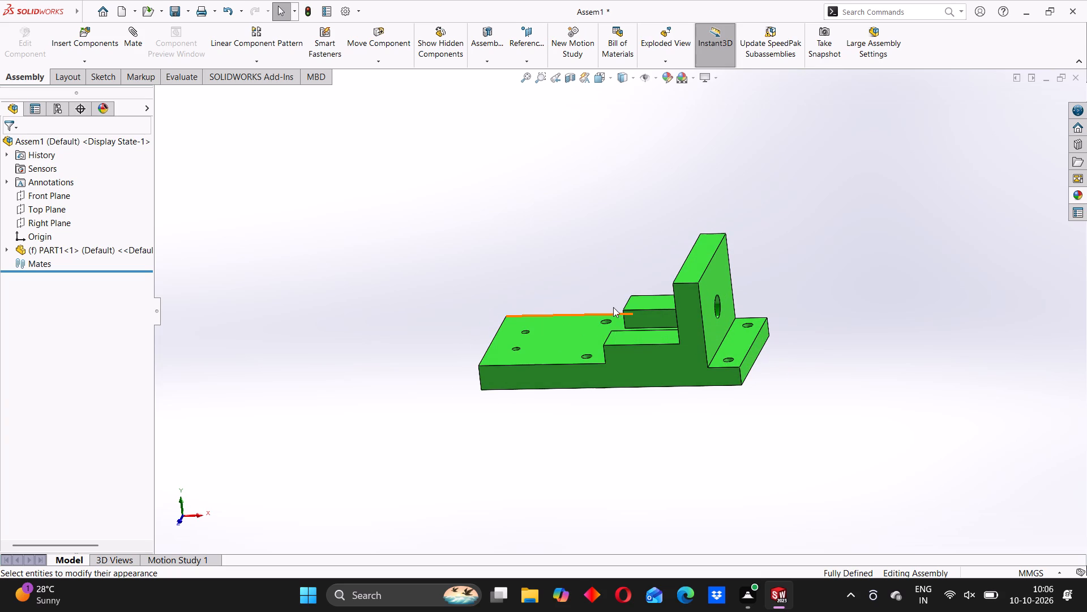
scroll(597, 333, up, 1)
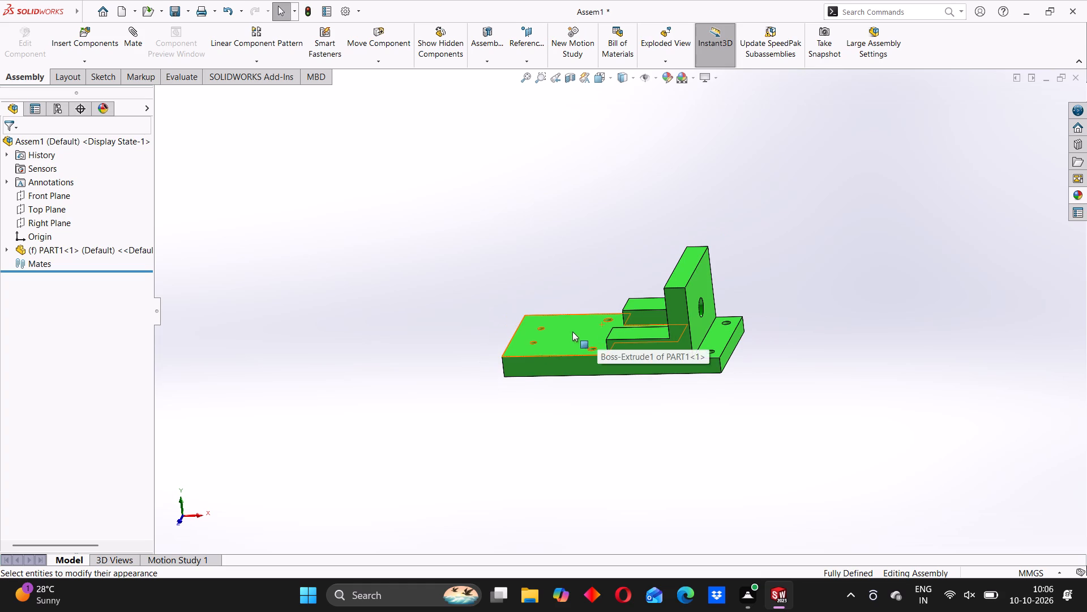
middle_drag(530, 319, 551, 388)
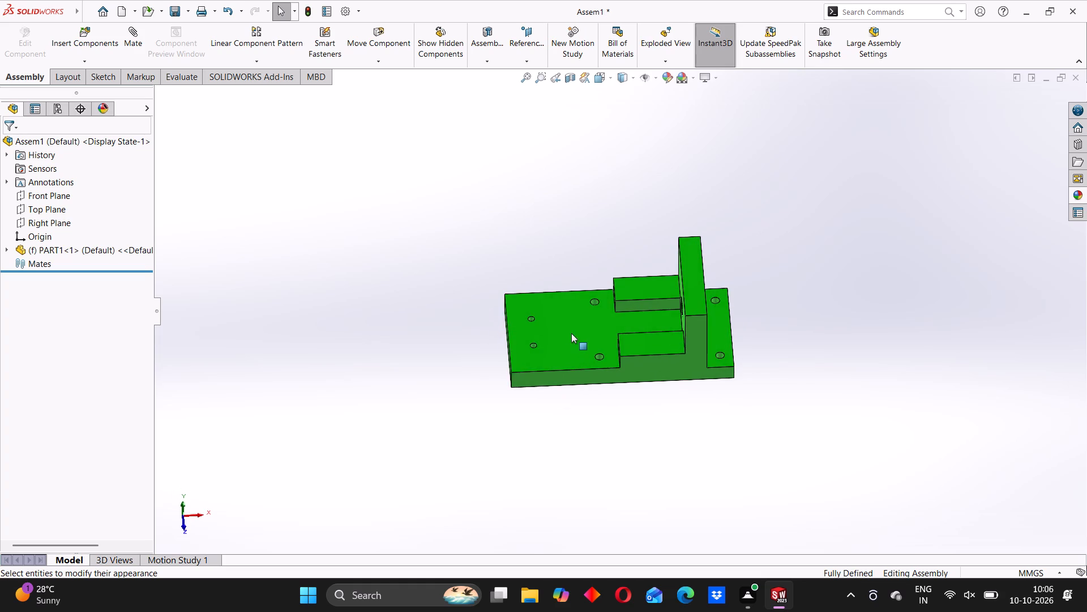
middle_drag(570, 338, 564, 388)
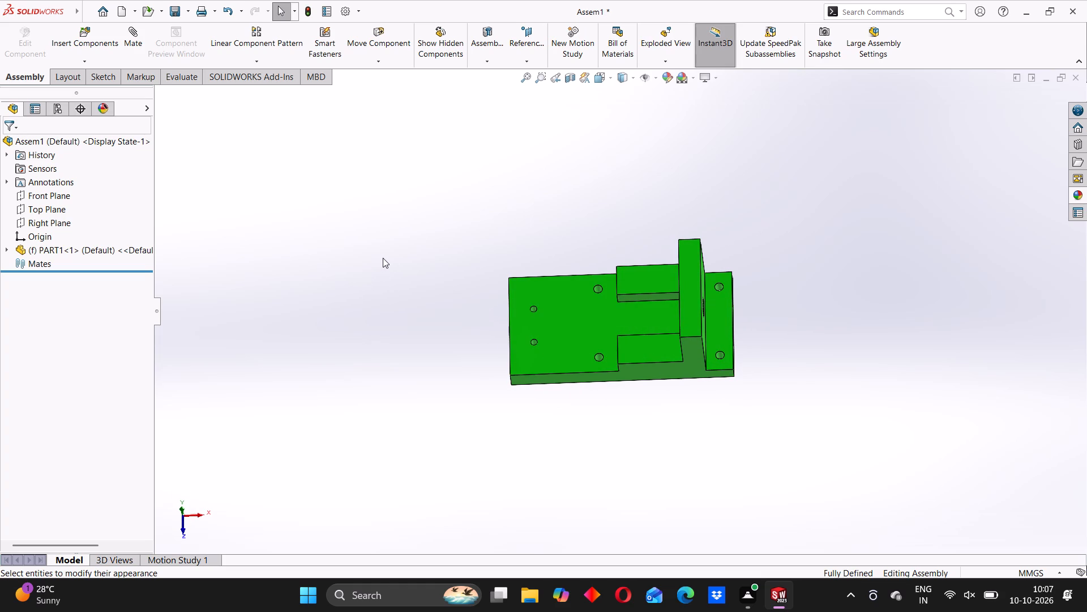
middle_drag(519, 274, 510, 351)
middle_drag(512, 344, 512, 340)
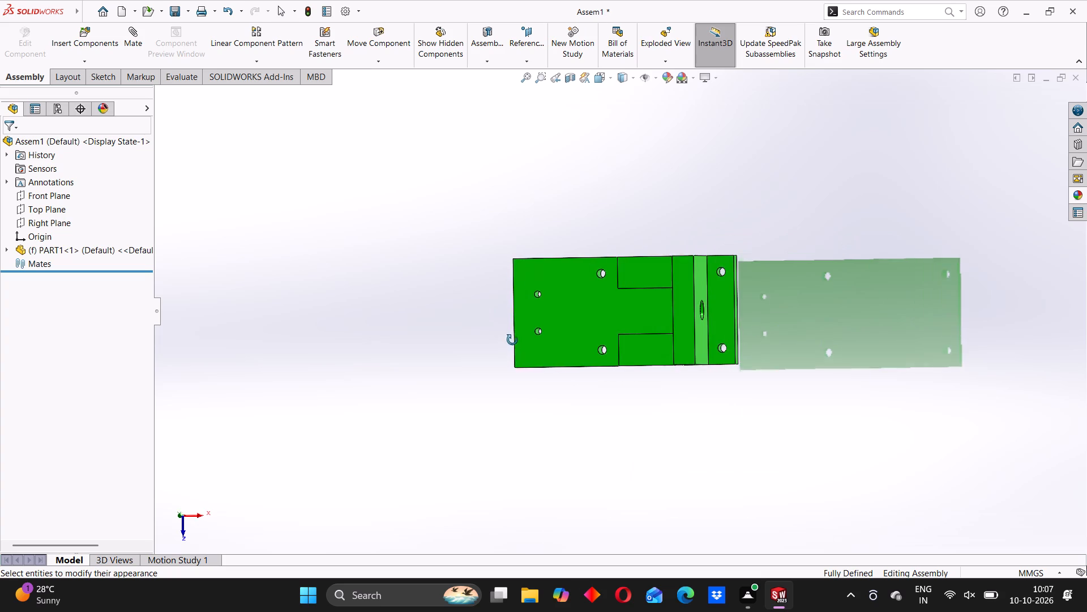
middle_drag(512, 340, 523, 295)
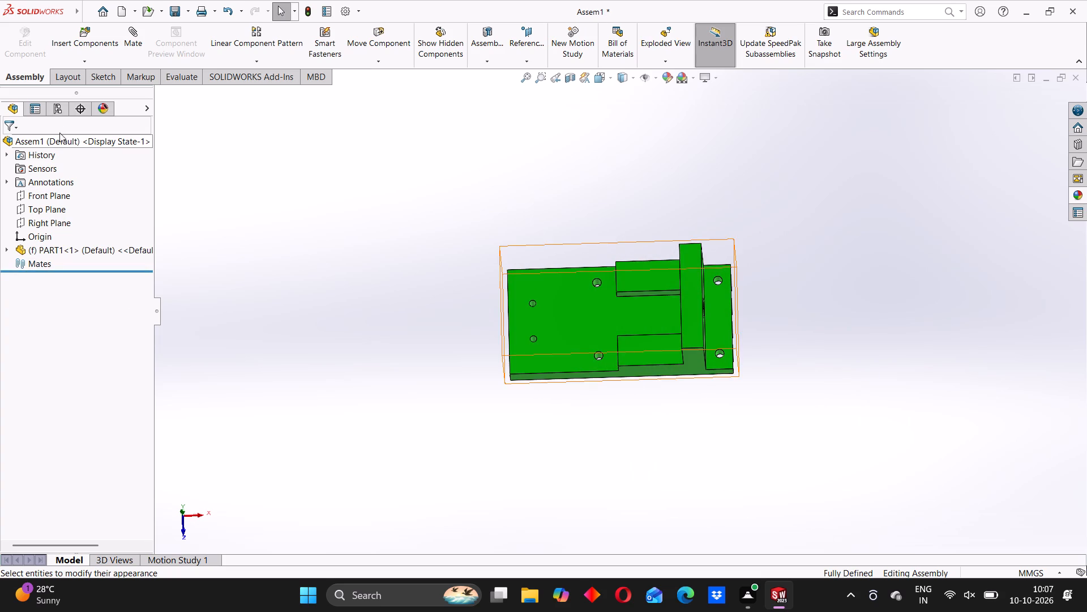
Insert PART2 from the ASSEMBLY 14 folder, placing the blue screw freely beside the base's upright plate.
click(90, 49)
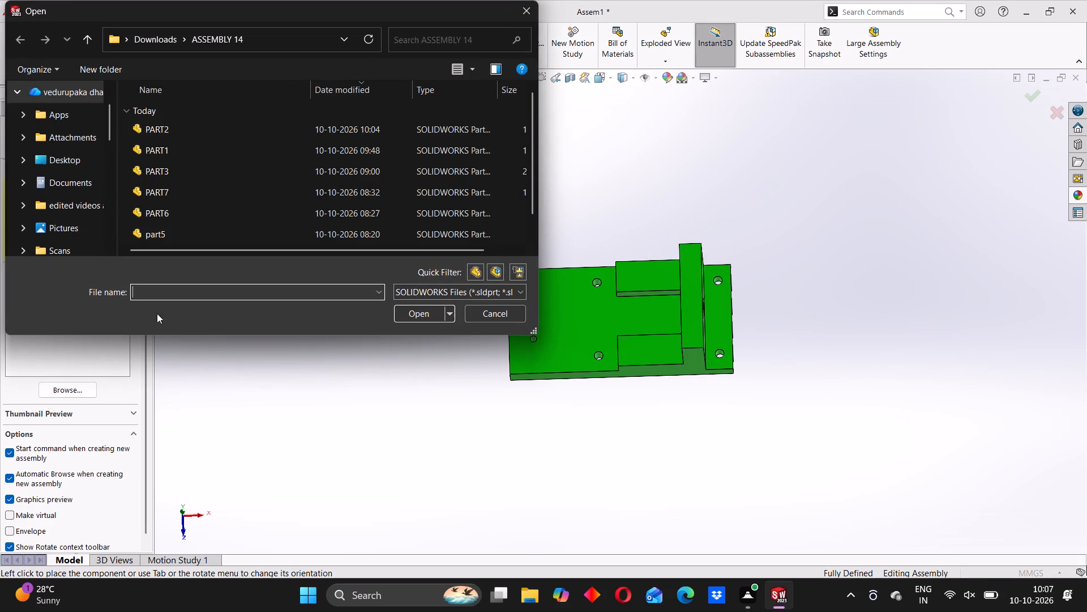
scroll(182, 178, down, 1)
scroll(182, 152, up, 2)
click(165, 132)
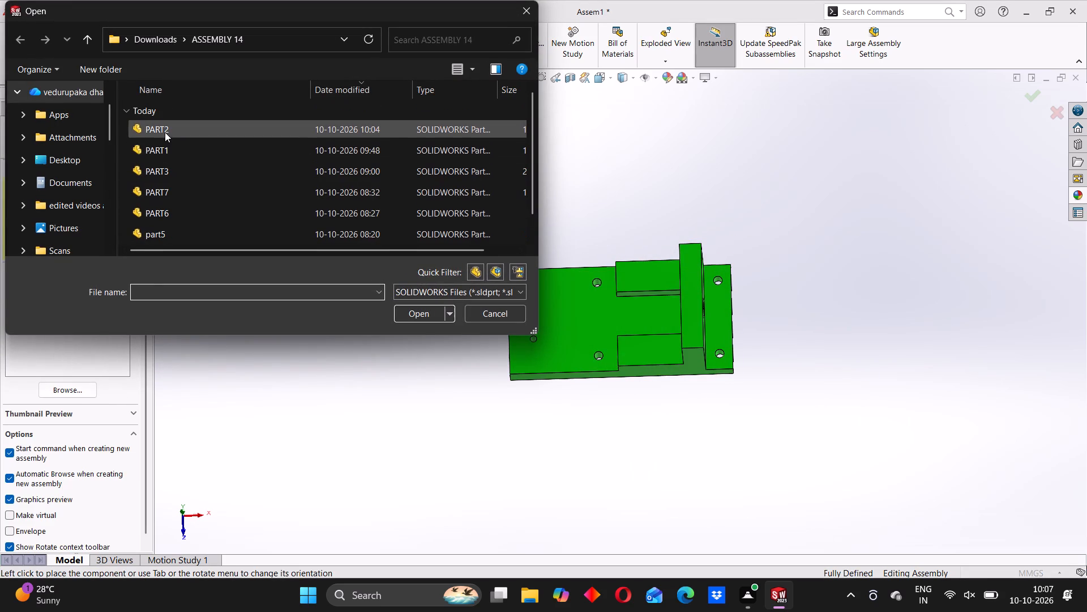
click(420, 311)
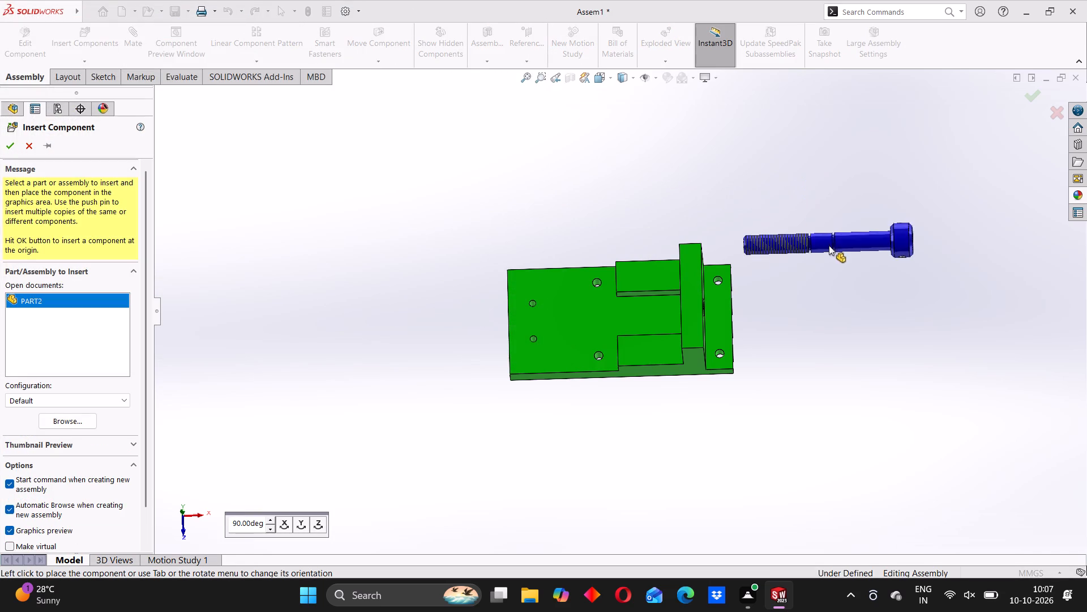
middle_drag(829, 245, 795, 266)
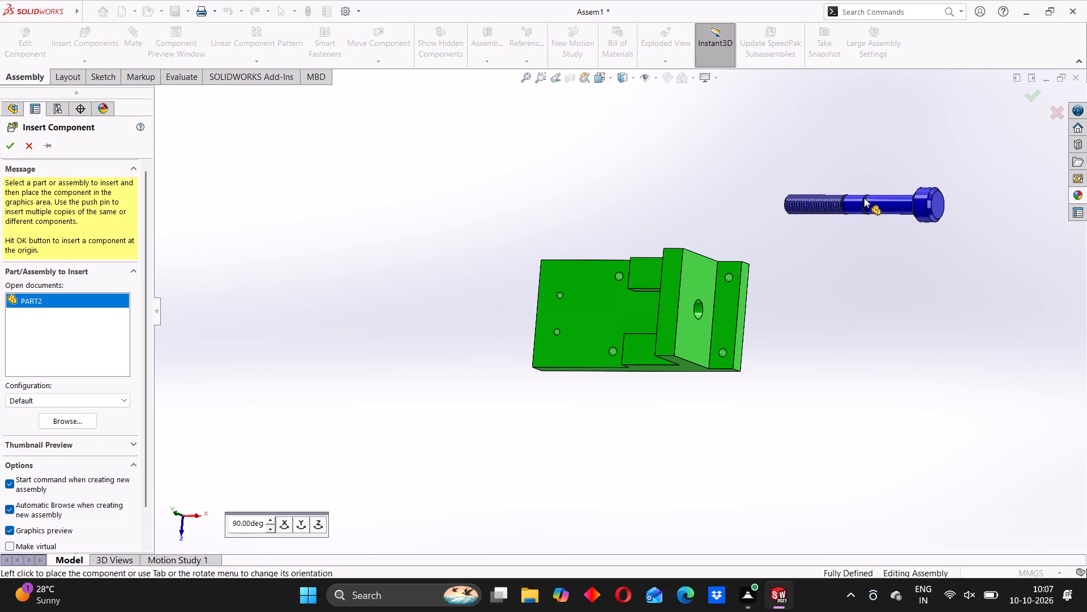
click(879, 193)
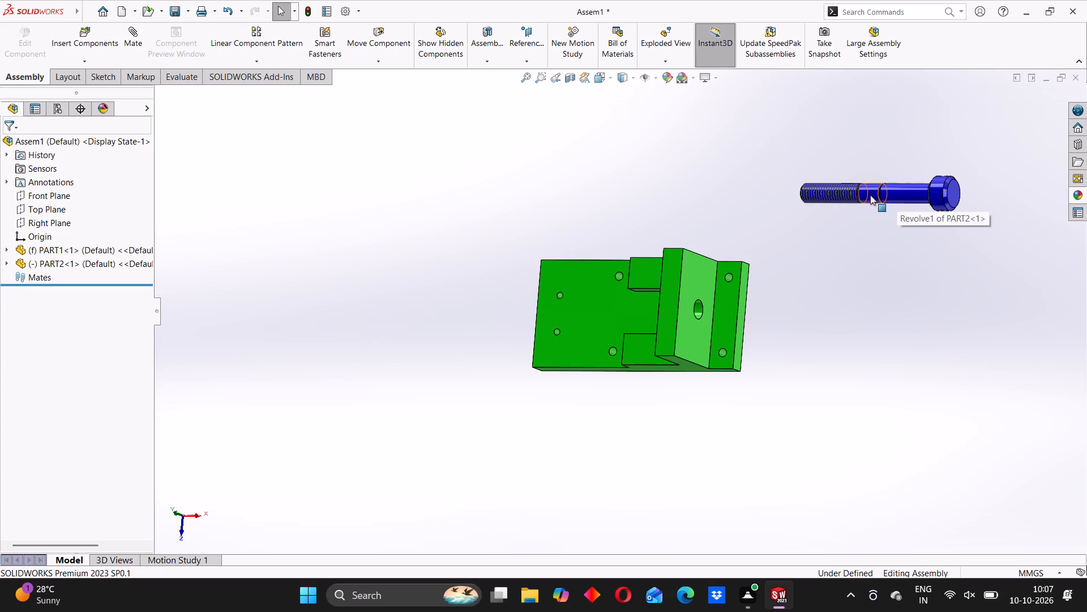
Add a concentric mate between PART2's cylindrical shank and the hole in PART1's upright plate.
click(893, 194)
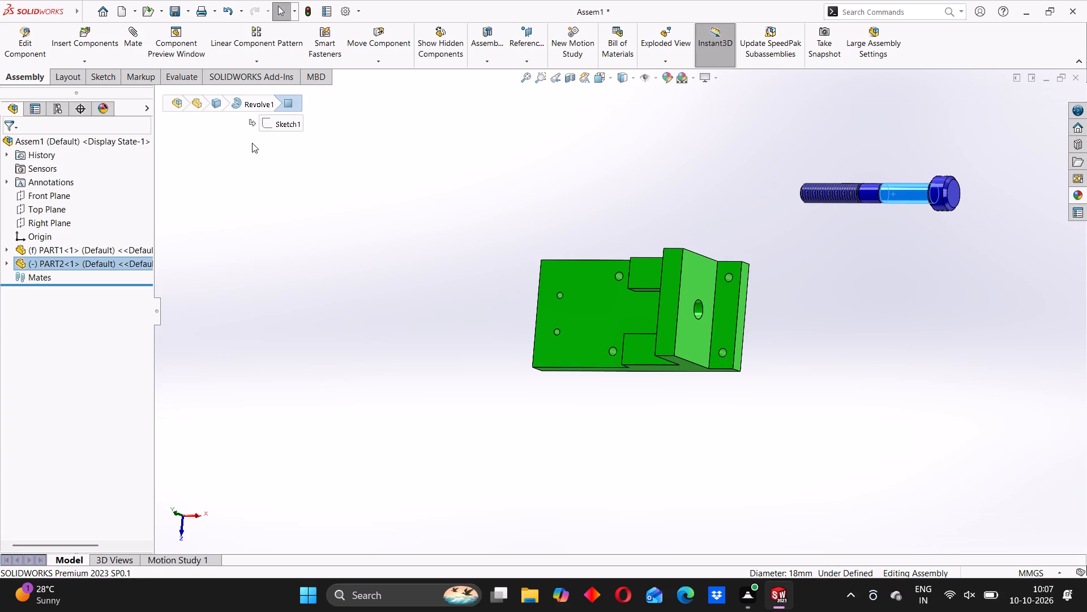
click(129, 41)
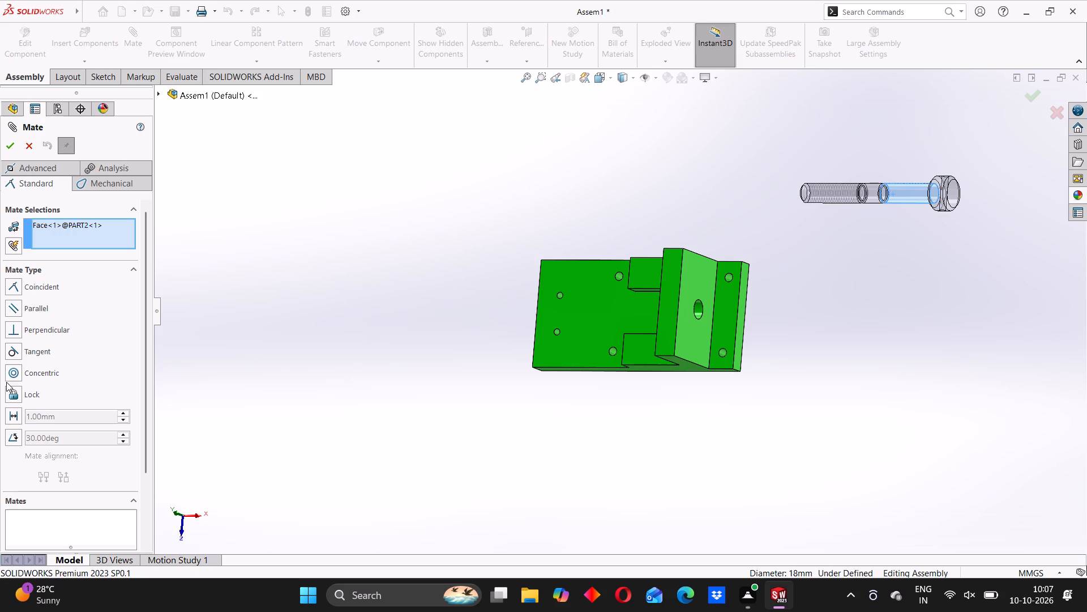
click(697, 312)
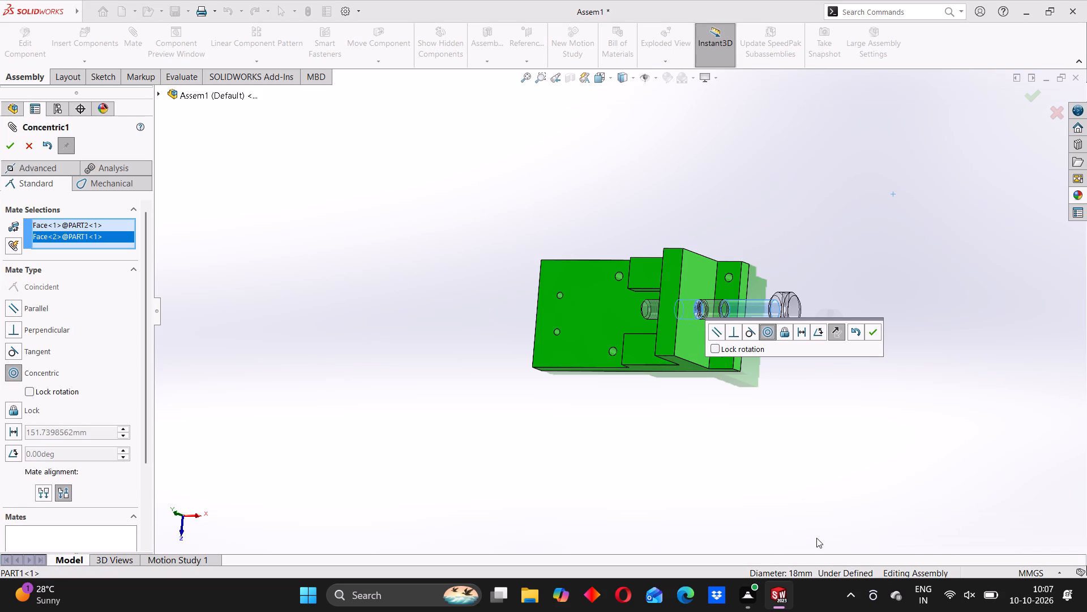
click(868, 331)
Slide the PART2 screw partway outward along the upright plate's hole and finish mating.
middle_drag(776, 429, 825, 414)
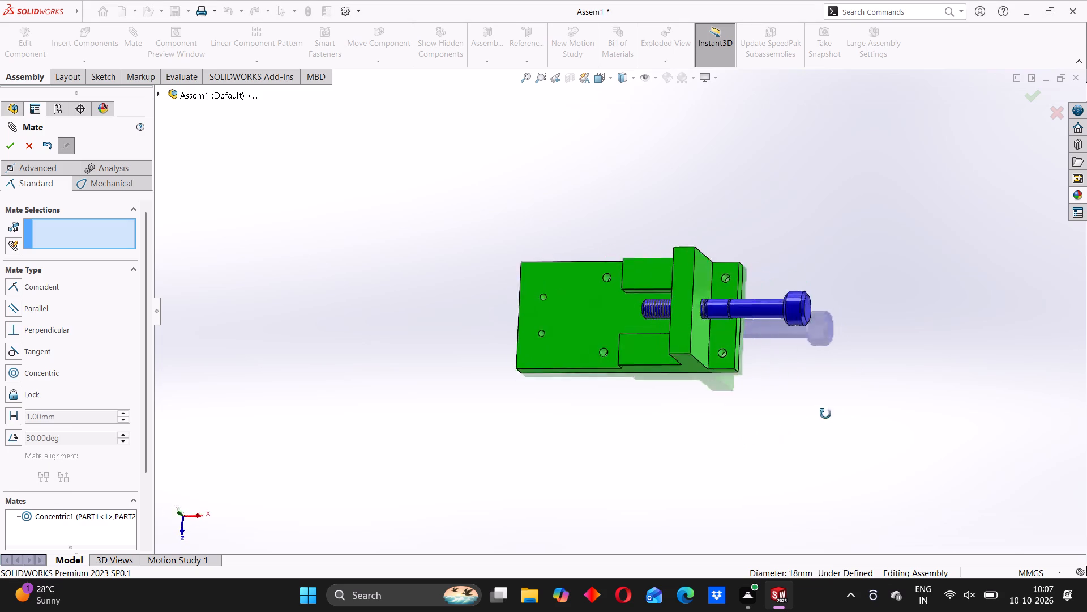
middle_drag(825, 414, 868, 411)
middle_drag(778, 363, 744, 389)
middle_drag(713, 386, 691, 397)
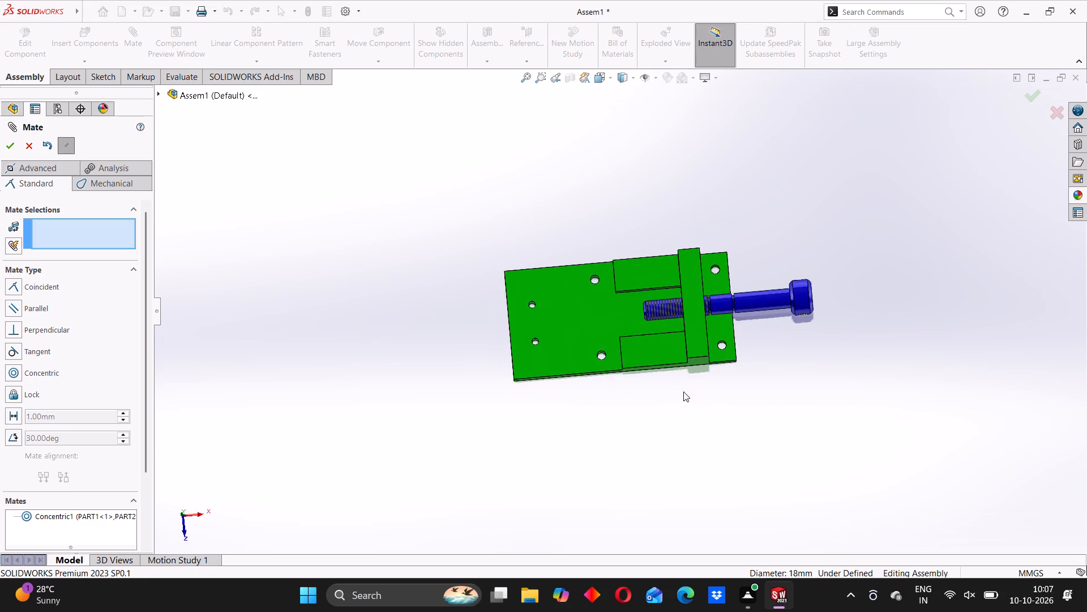
scroll(748, 324, down, 4)
middle_drag(754, 338, 732, 360)
drag(717, 278, 819, 269)
scroll(738, 396, up, 2)
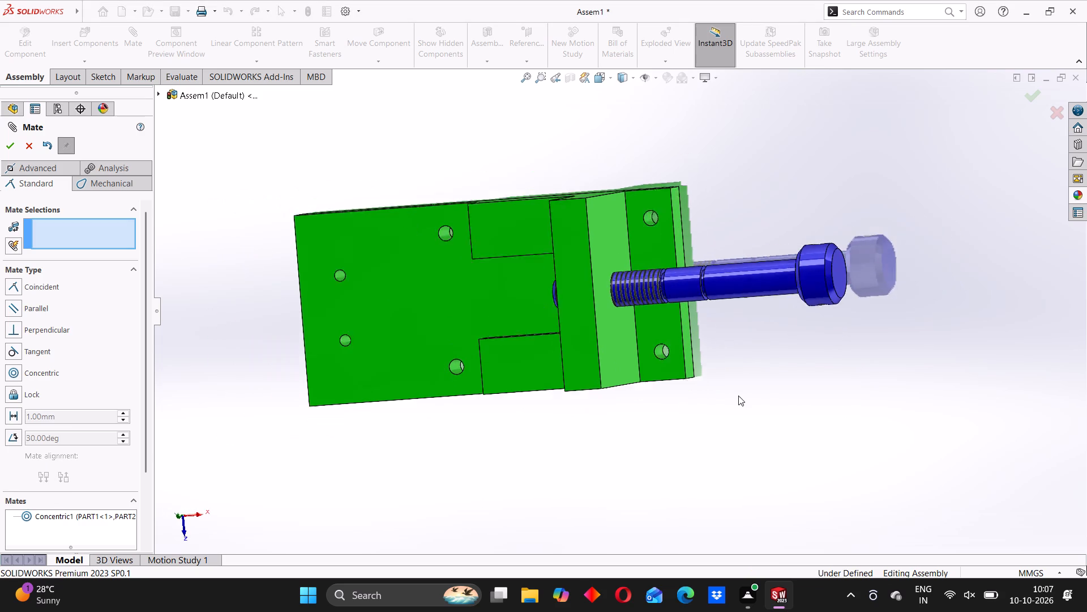
scroll(738, 396, up, 2)
middle_drag(659, 424, 658, 338)
middle_drag(577, 369, 605, 350)
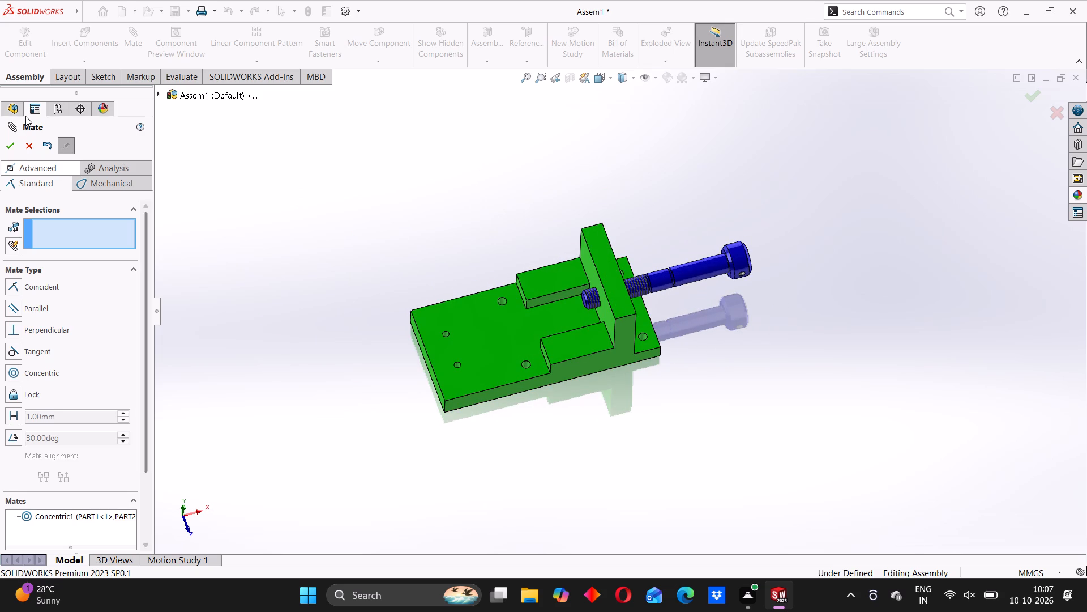
click(35, 145)
click(141, 49)
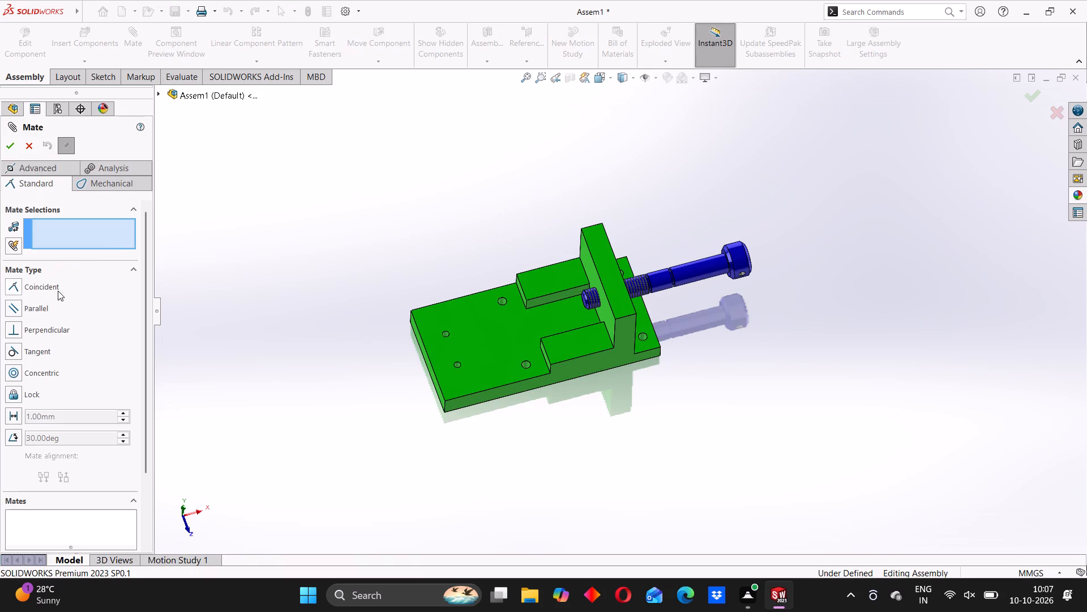
click(31, 146)
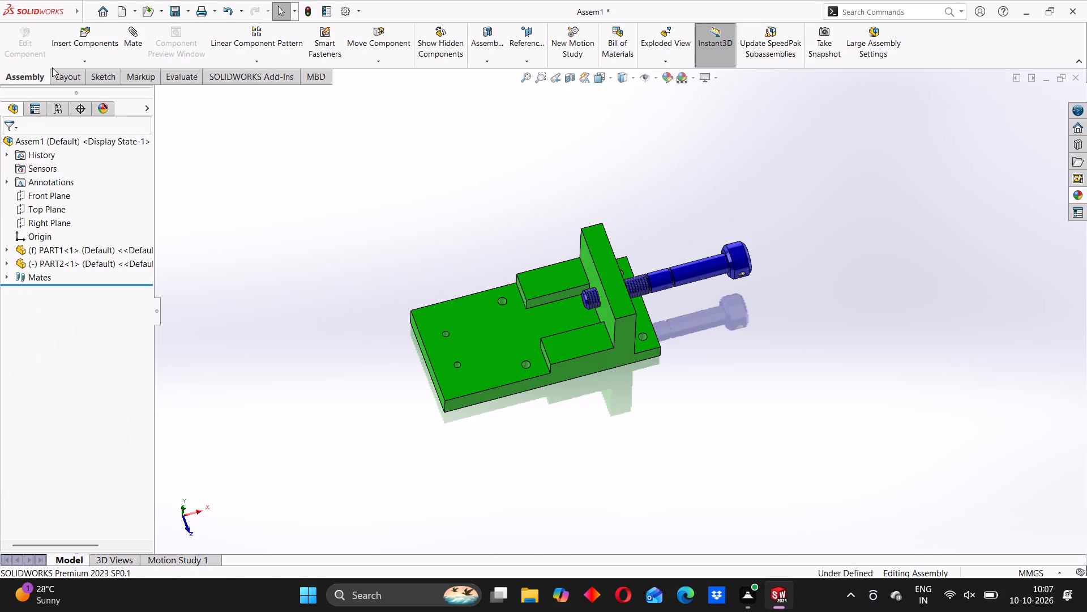
Insert PART3 from the ASSEMBLY 14 folder, placing the green forked arm freely above the screw.
click(71, 47)
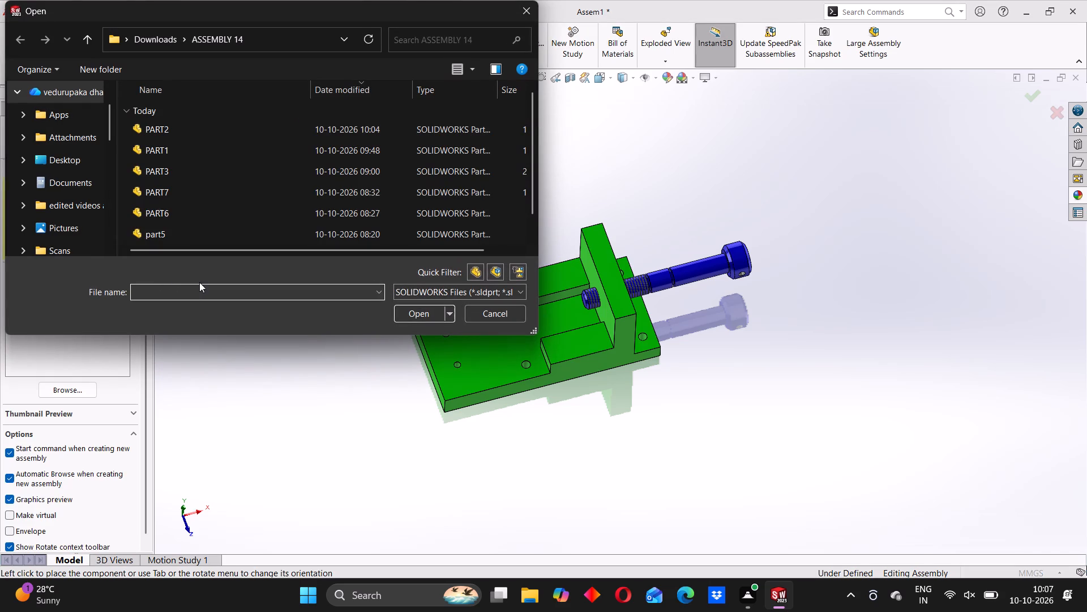
click(167, 174)
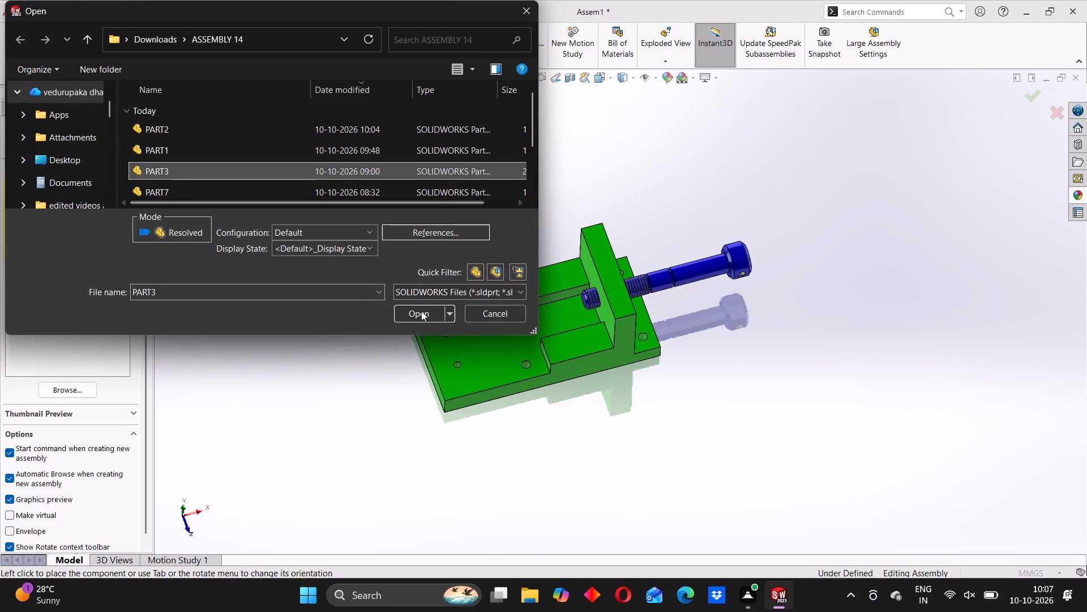
click(421, 314)
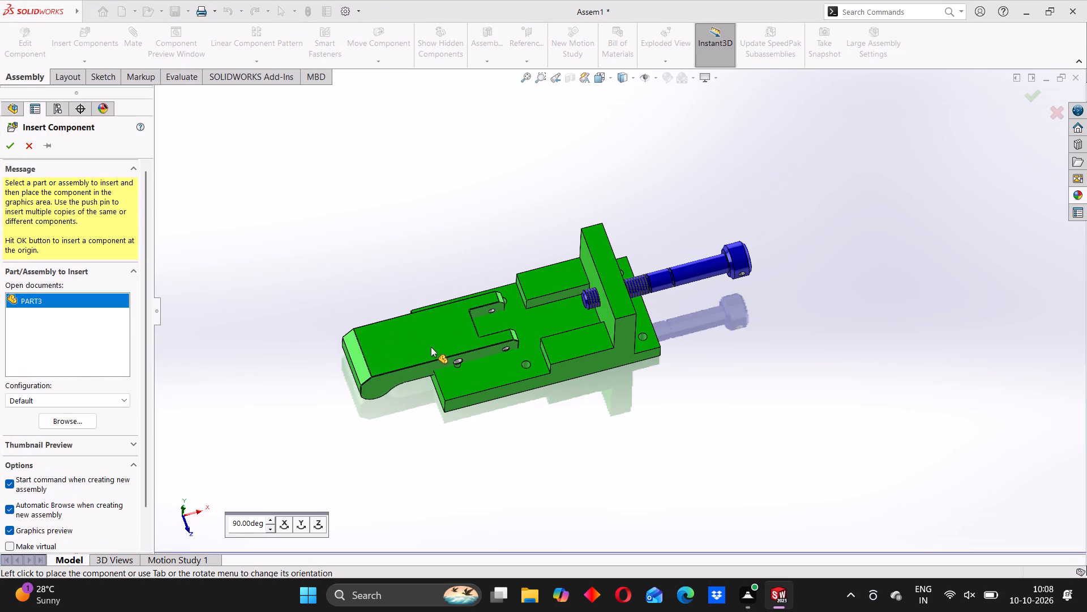
scroll(431, 347, up, 2)
middle_drag(430, 347, 363, 321)
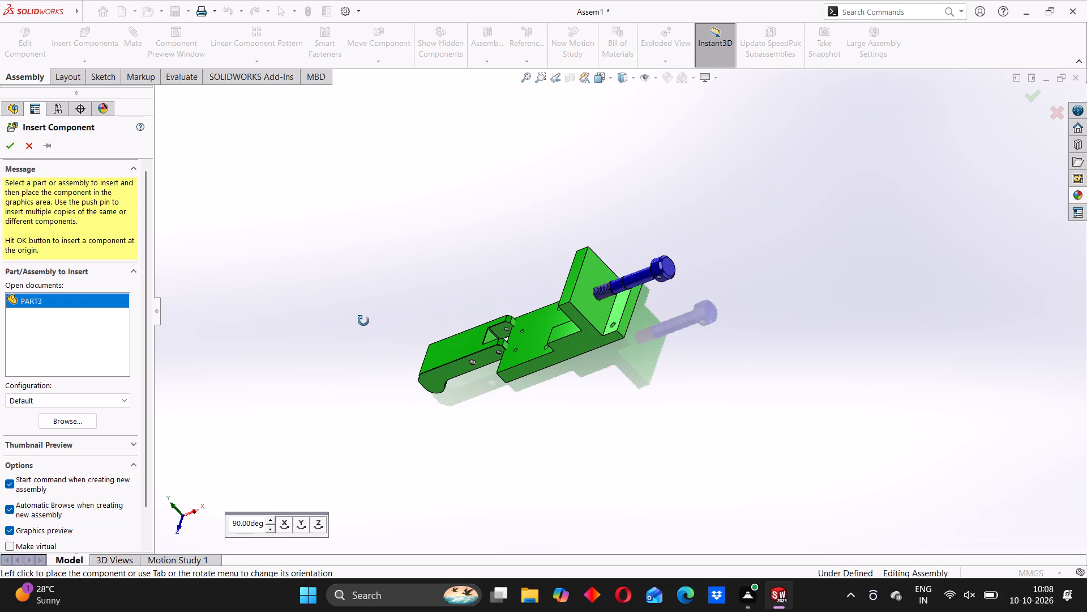
middle_drag(363, 321, 387, 360)
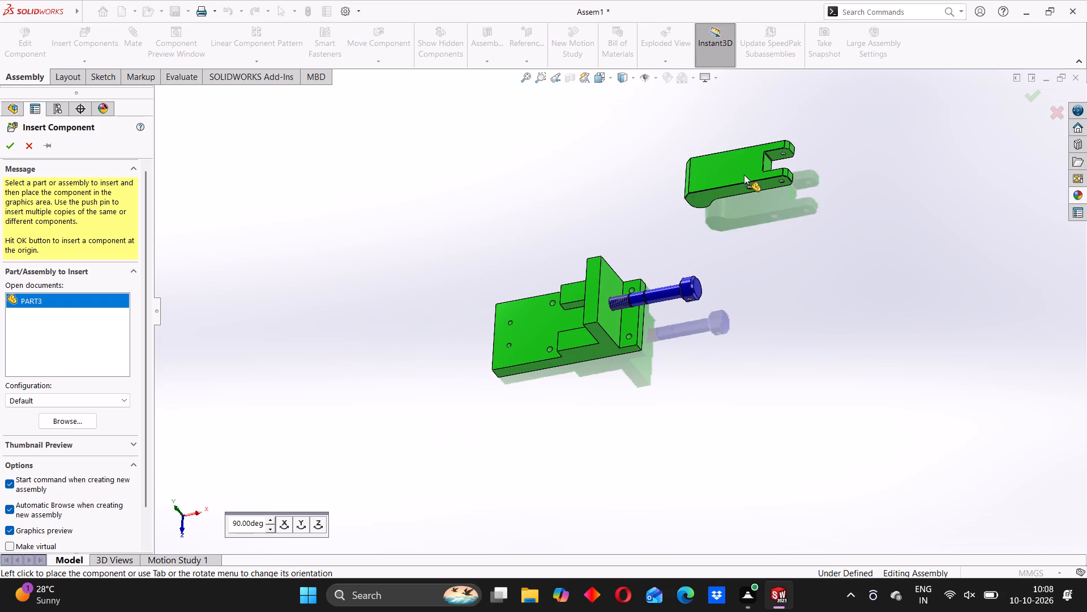
click(763, 205)
Insert PART 4 from the ASSEMBLY 14 folder, placing the yellow U-bracket freely above the base's end opposite the upright plate.
click(97, 41)
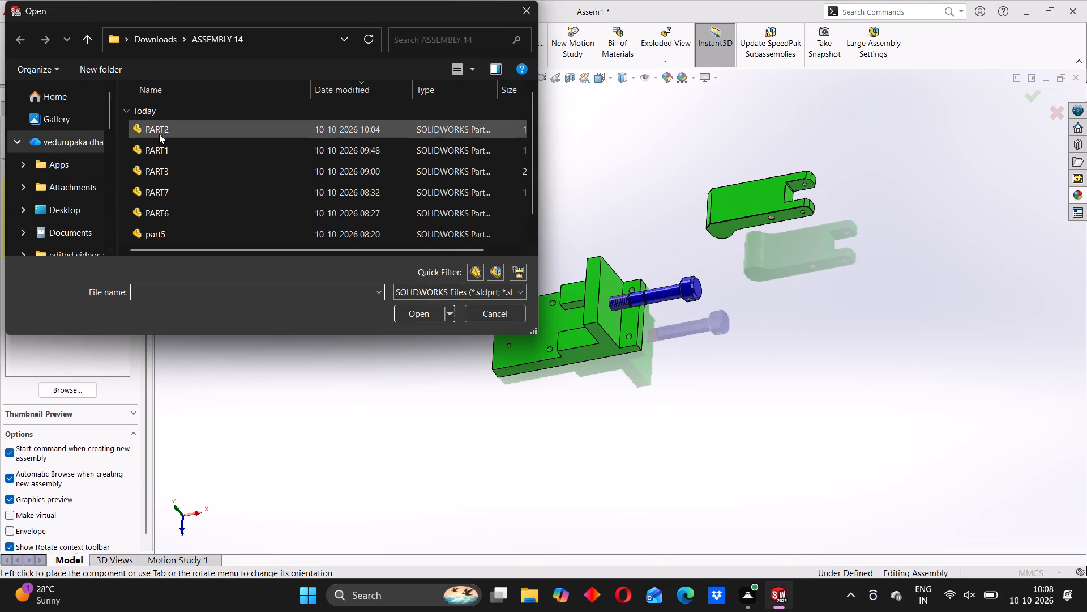
scroll(164, 201, down, 3)
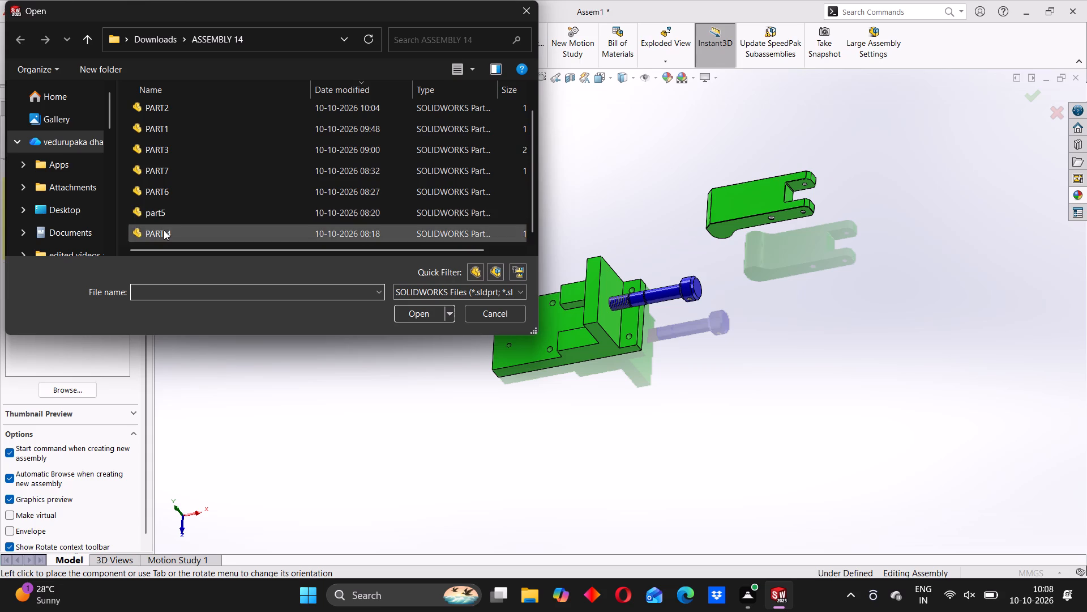
click(164, 230)
click(412, 305)
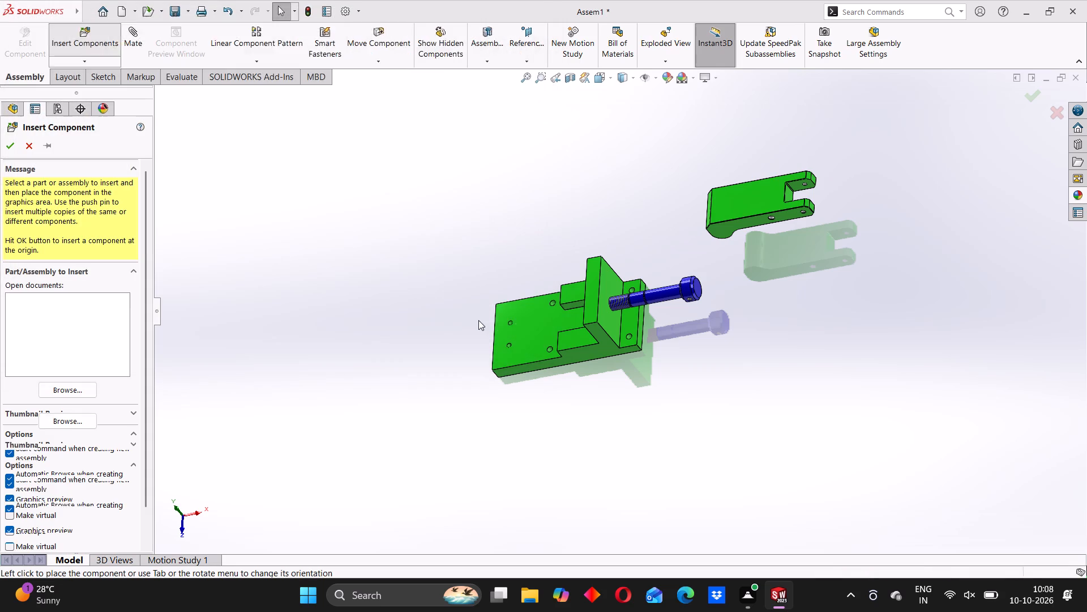
middle_drag(485, 298, 527, 260)
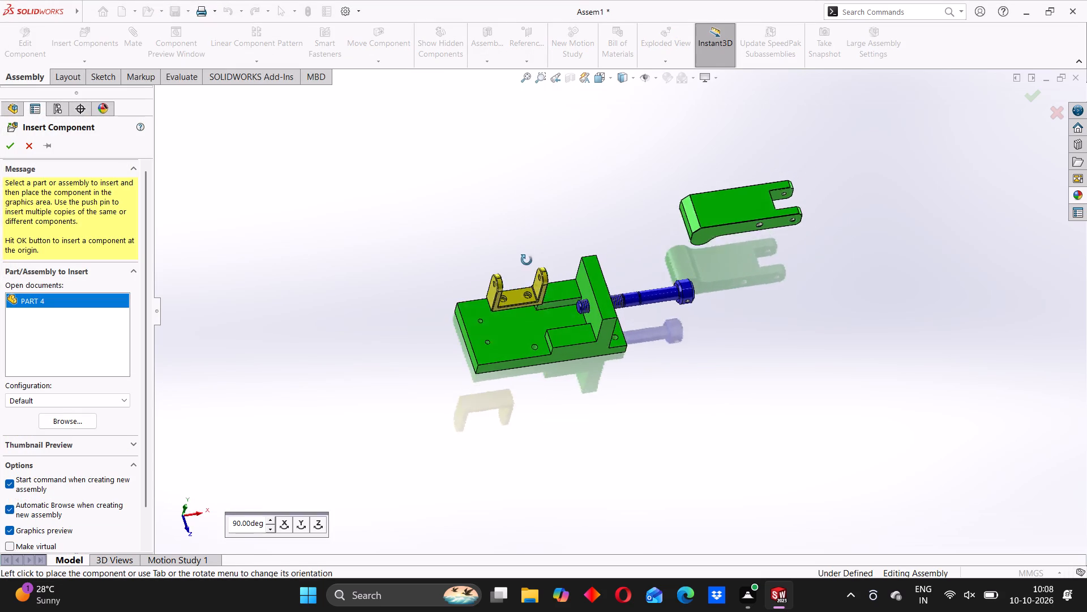
middle_drag(527, 260, 522, 237)
scroll(499, 320, down, 5)
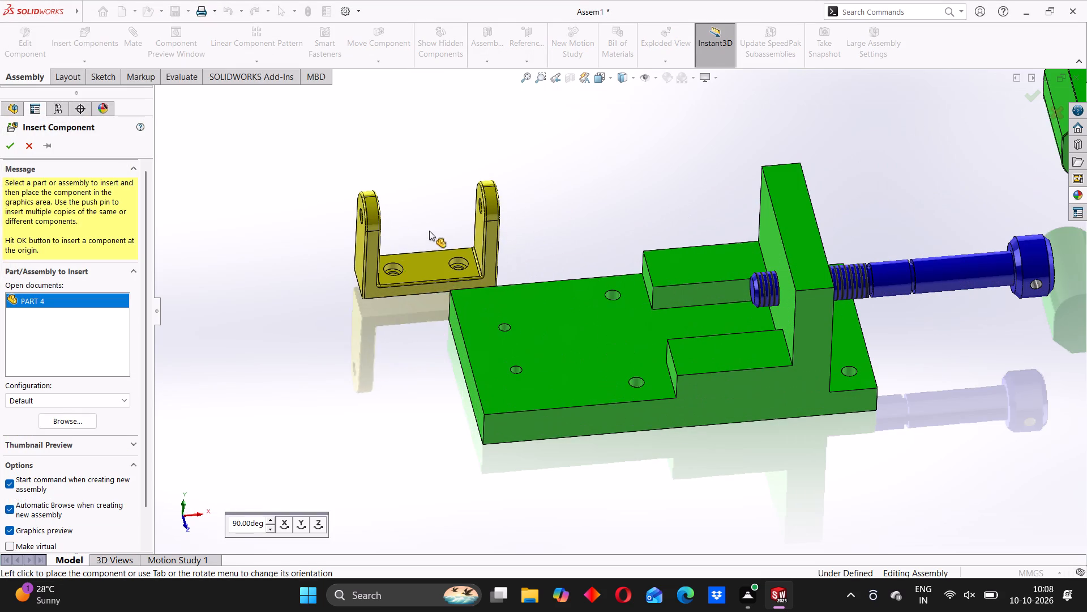
click(478, 213)
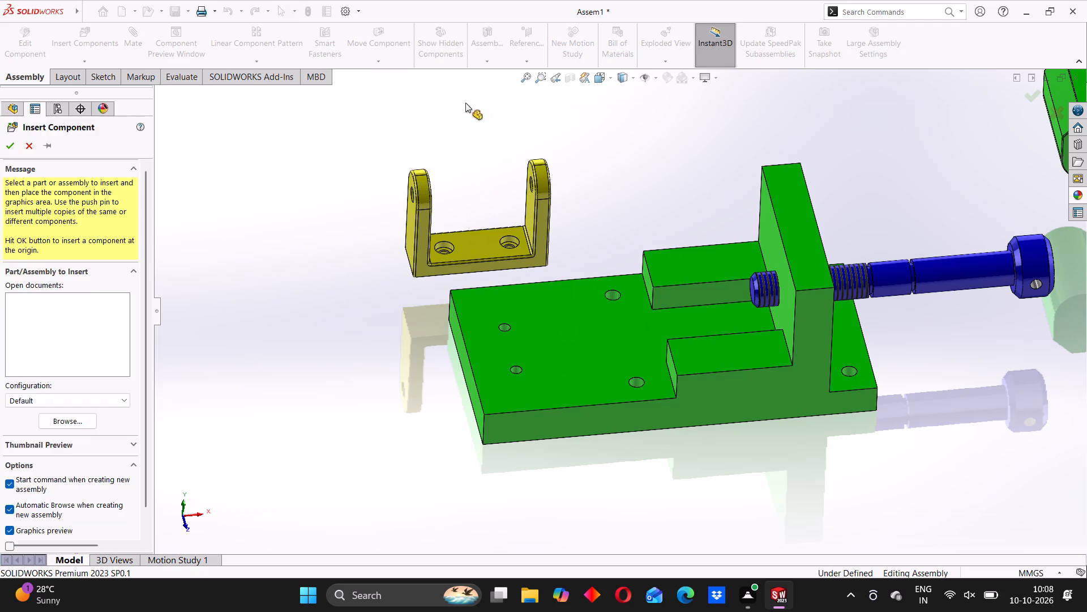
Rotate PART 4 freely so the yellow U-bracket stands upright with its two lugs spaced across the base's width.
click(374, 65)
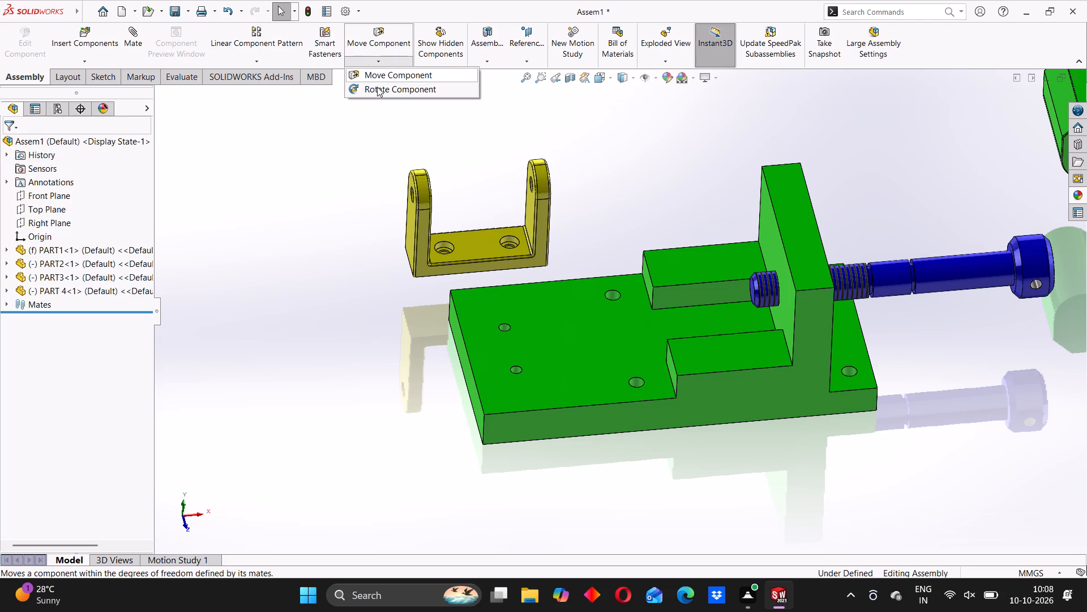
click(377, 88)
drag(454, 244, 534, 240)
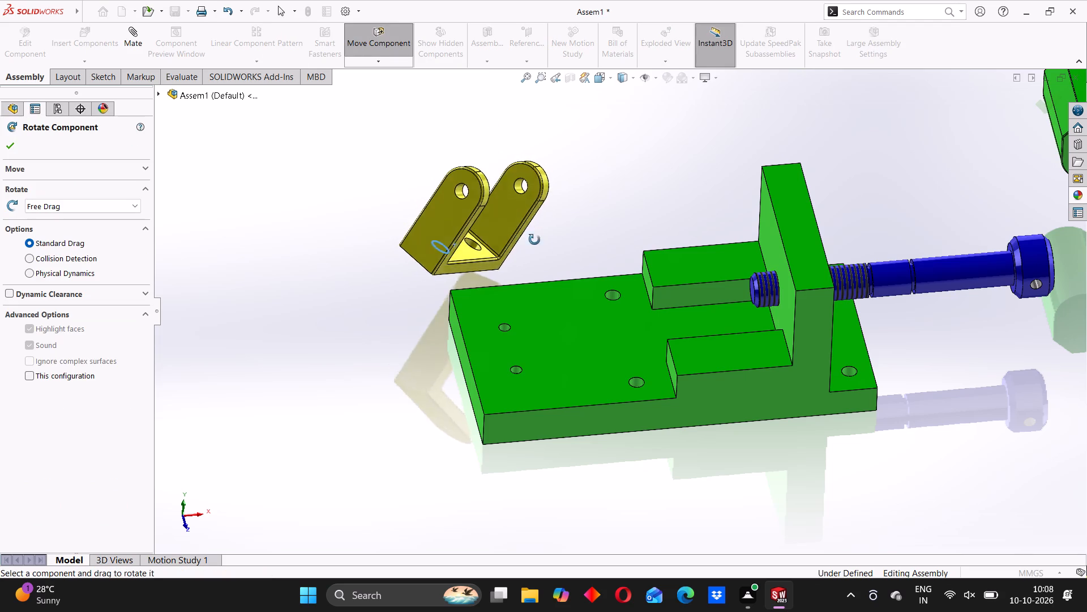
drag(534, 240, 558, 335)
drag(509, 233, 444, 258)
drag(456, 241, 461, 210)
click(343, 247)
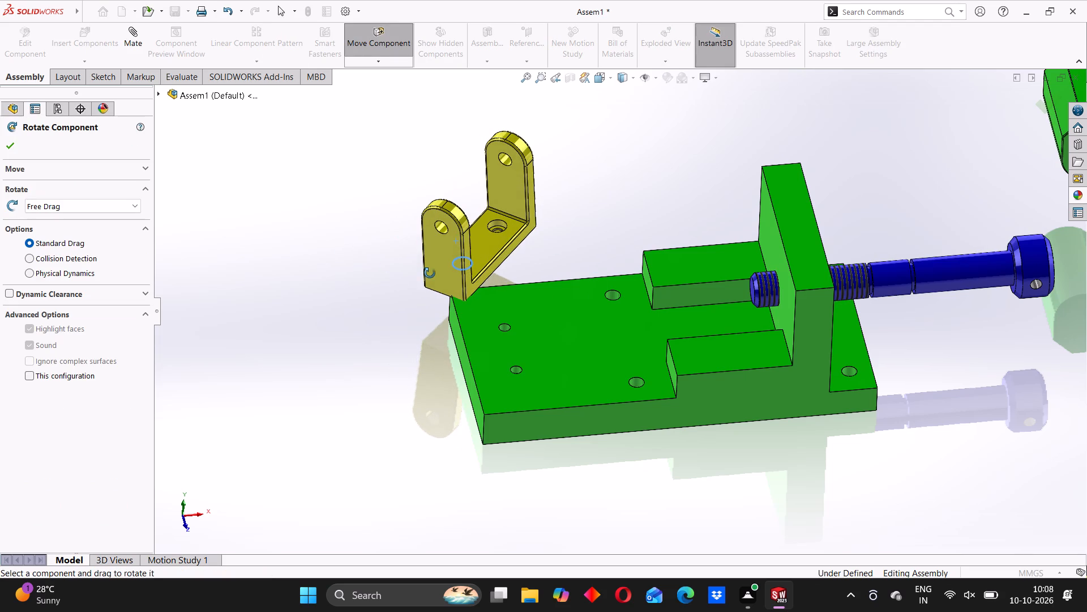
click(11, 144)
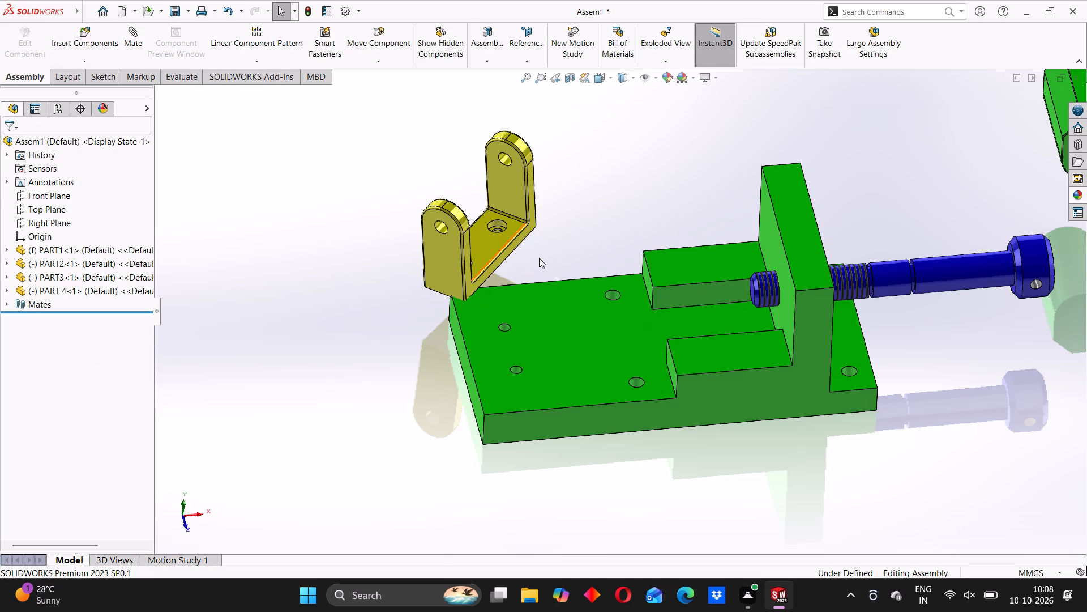
Examine the underside of the yellow U-bracket and the mounting holes in the base from several angles.
scroll(539, 258, down, 3)
middle_drag(536, 258, 498, 238)
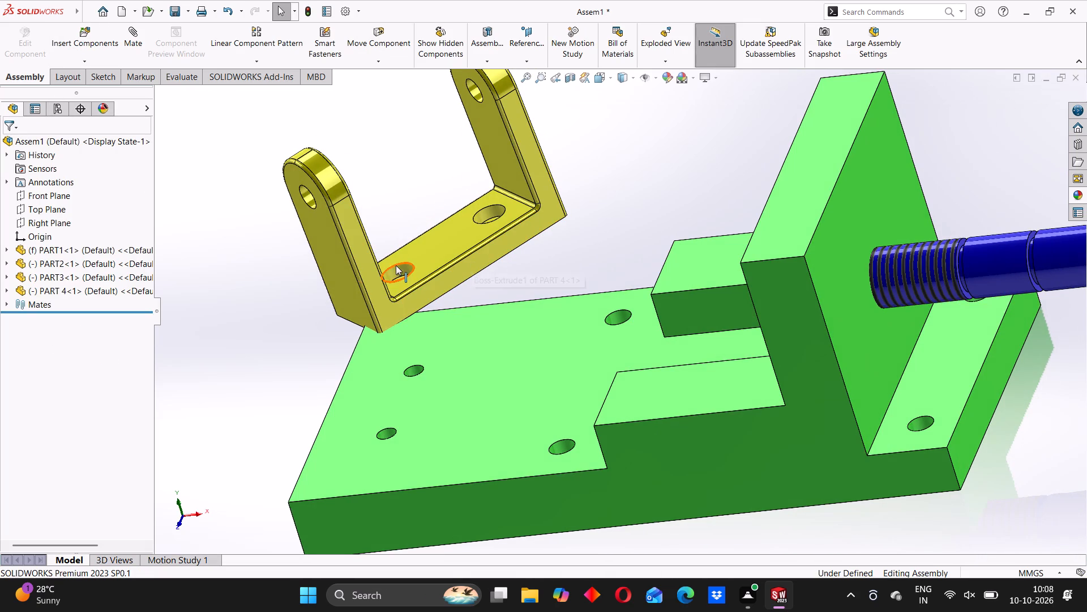
middle_drag(374, 269, 487, 205)
middle_drag(246, 294, 277, 244)
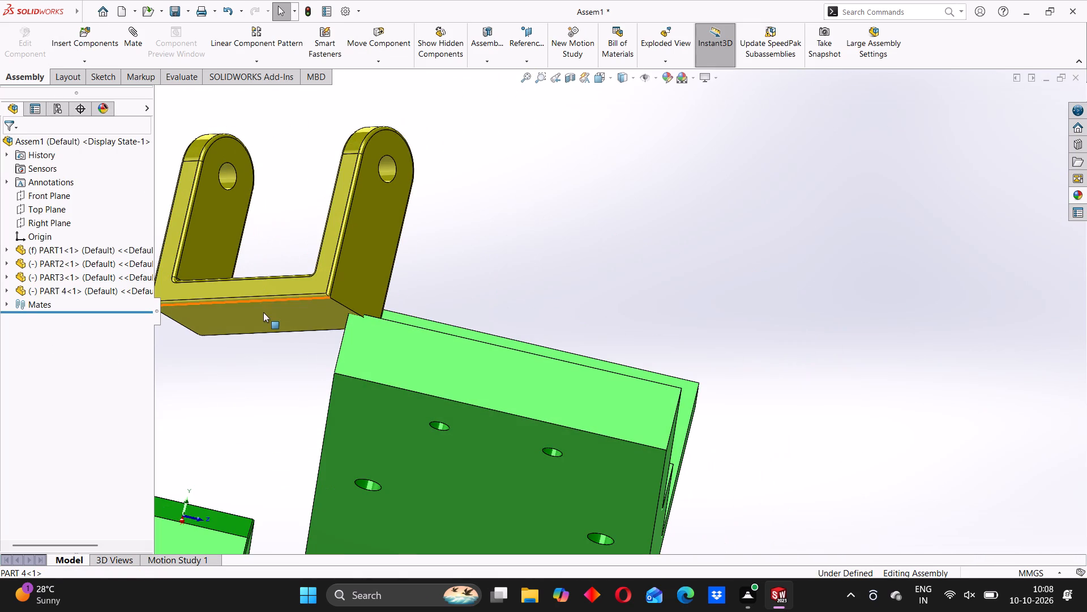
click(263, 312)
middle_drag(397, 259, 379, 287)
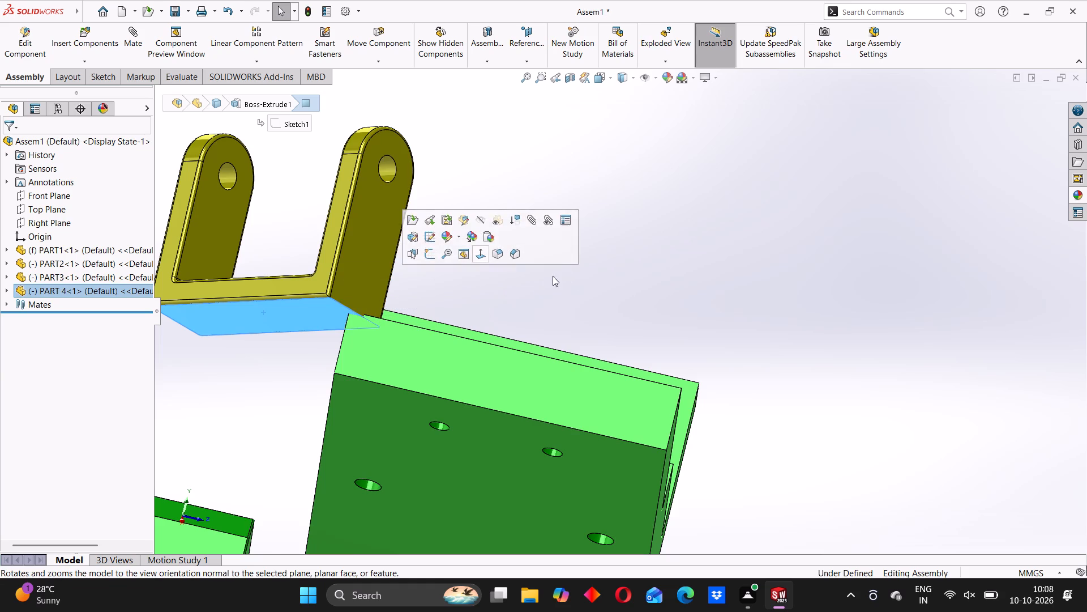
middle_drag(619, 251, 551, 320)
scroll(541, 299, up, 5)
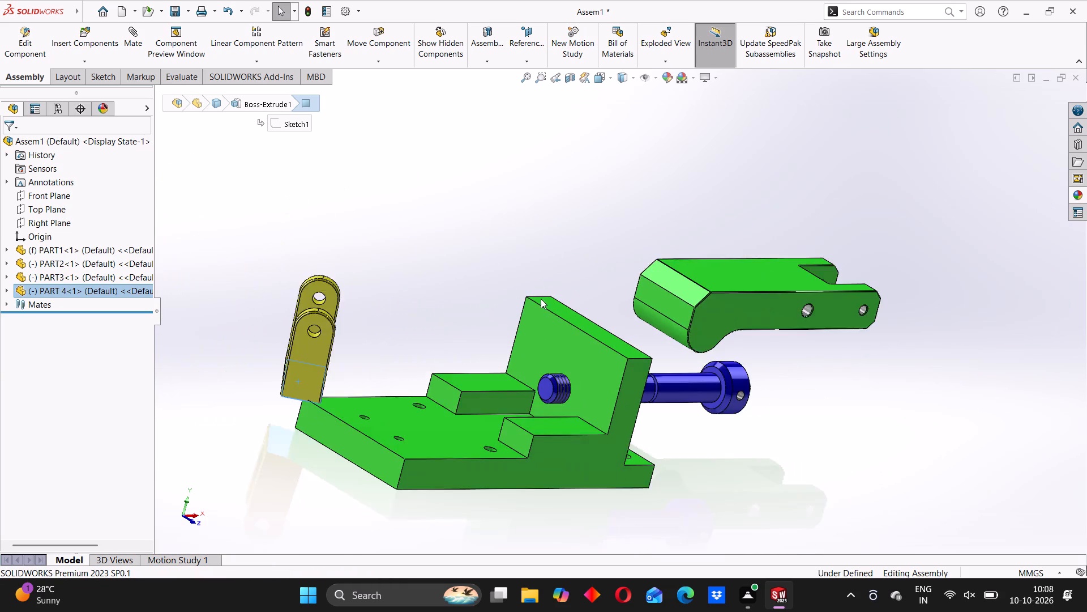
scroll(541, 299, up, 2)
middle_drag(409, 327, 524, 295)
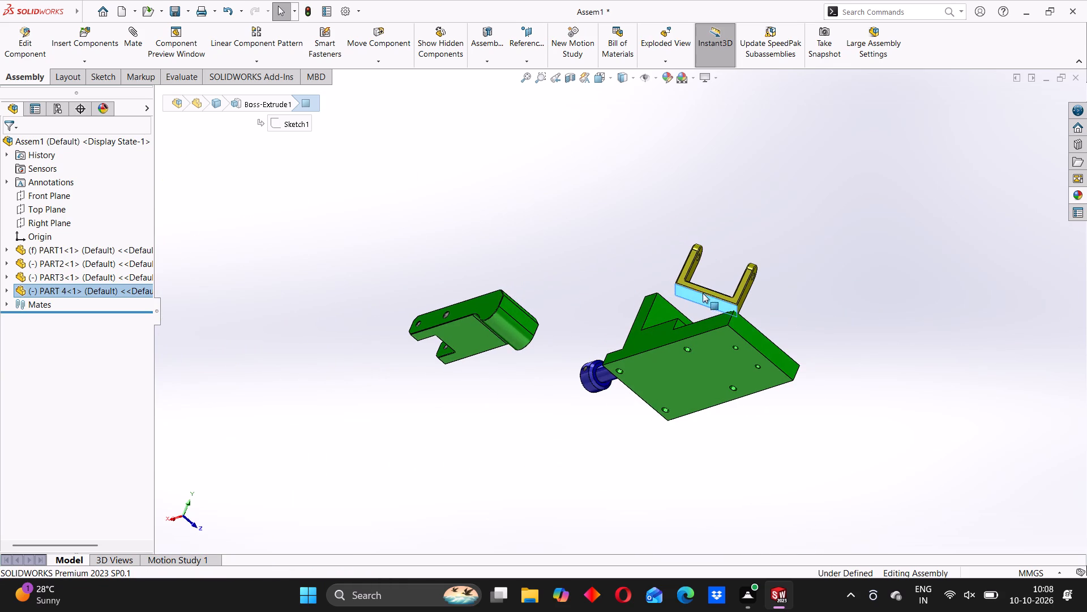
middle_drag(764, 313, 634, 376)
scroll(474, 390, down, 4)
middle_drag(462, 377, 459, 377)
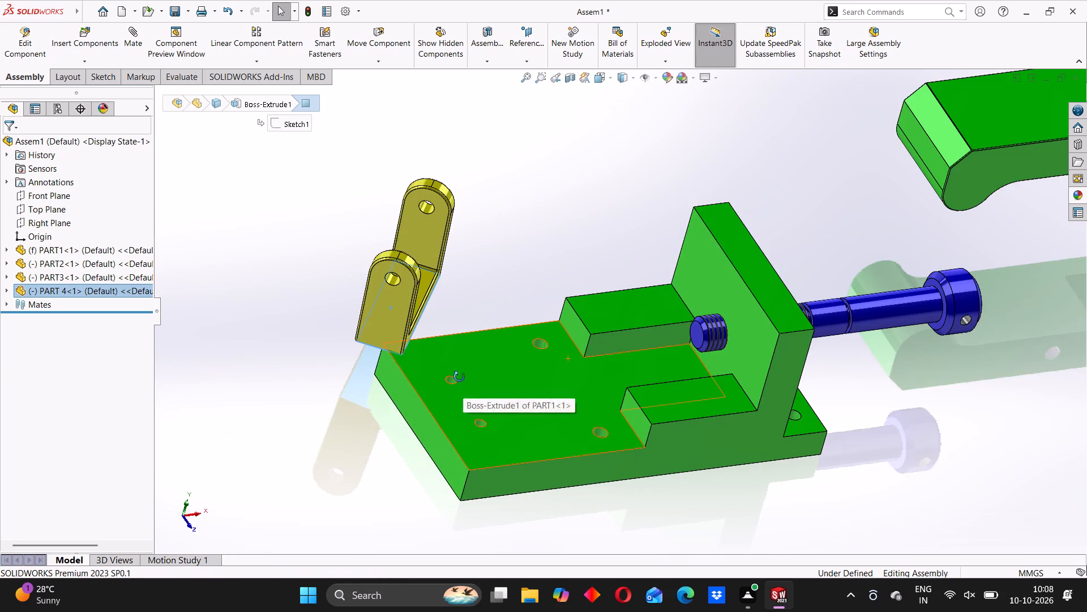
middle_drag(459, 377, 432, 384)
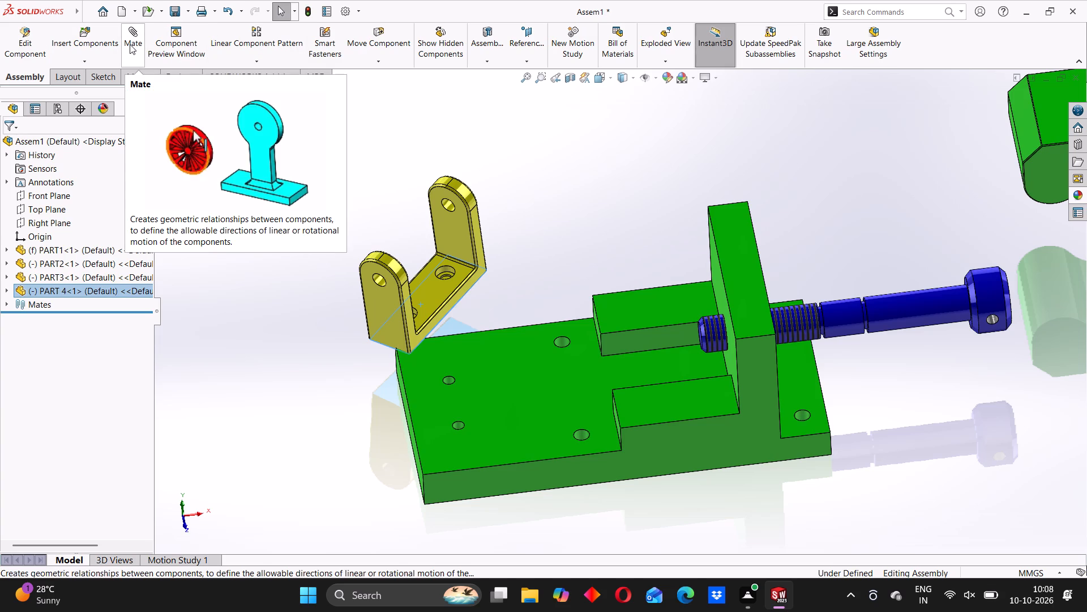
click(554, 232)
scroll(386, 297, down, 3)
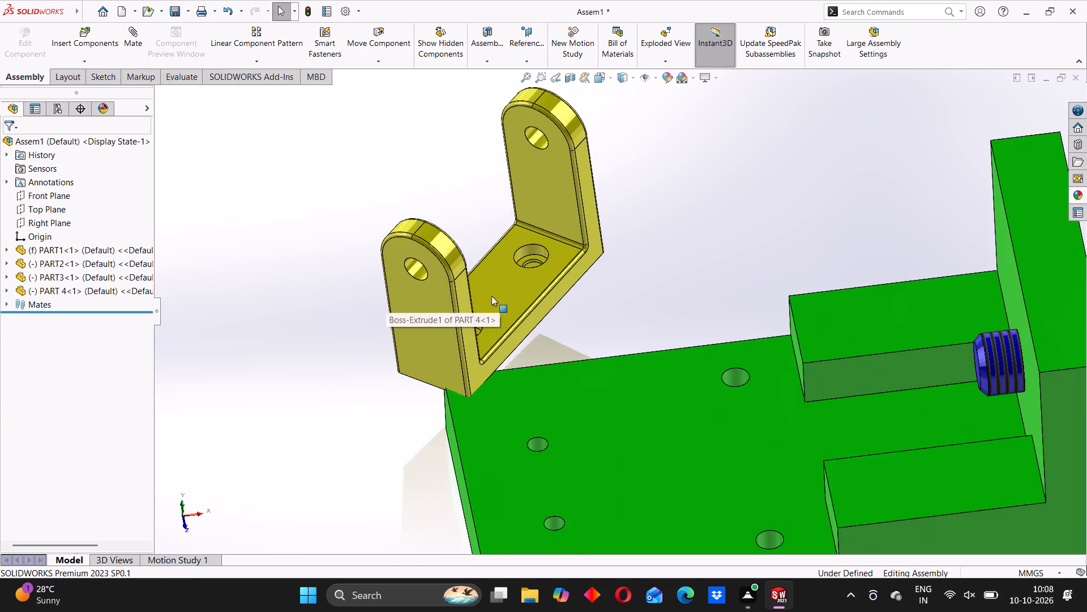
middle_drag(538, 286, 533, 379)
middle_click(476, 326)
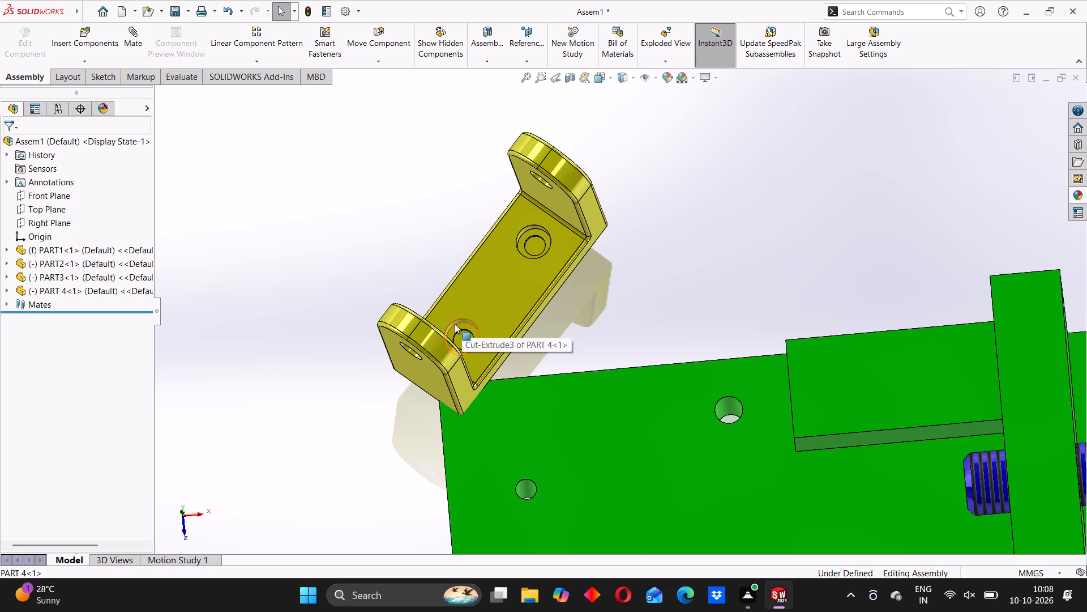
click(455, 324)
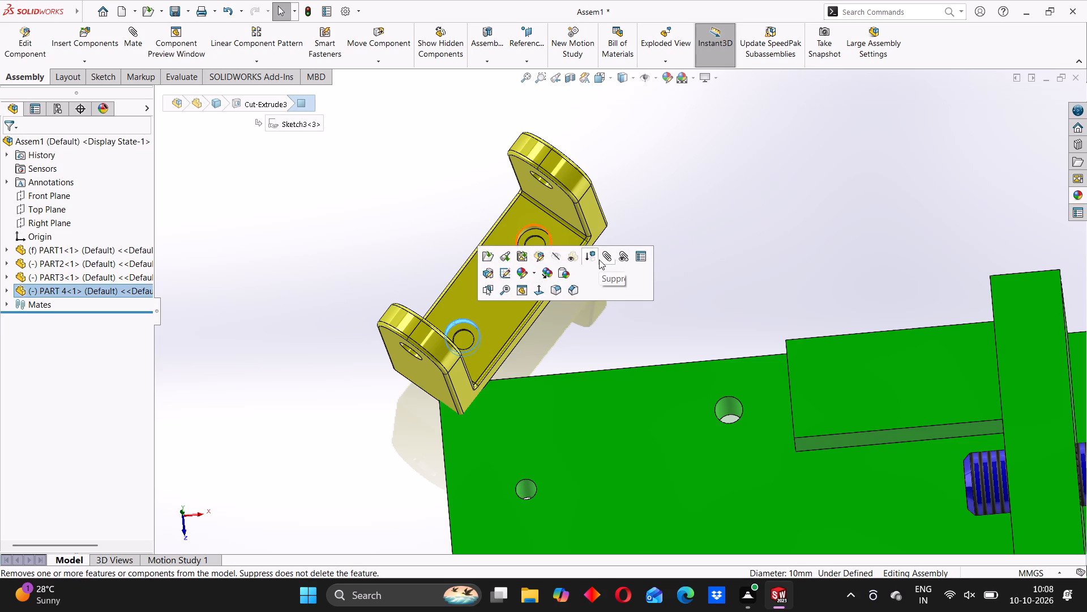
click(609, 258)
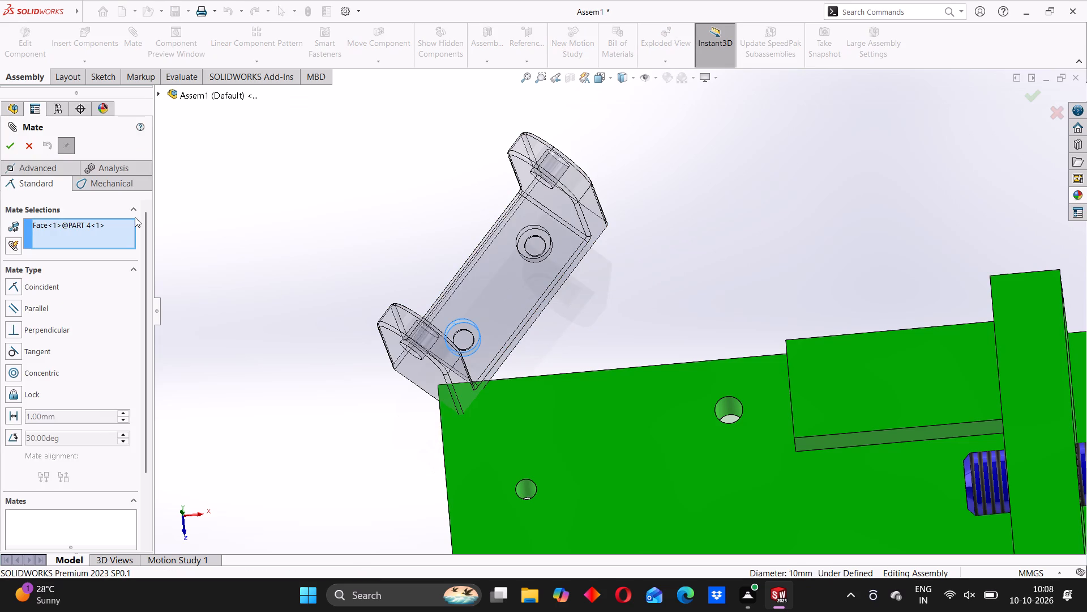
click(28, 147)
Inspect the underside of the yellow U-bracket's floor, then delete PART 4 from the assembly.
middle_drag(424, 270, 422, 257)
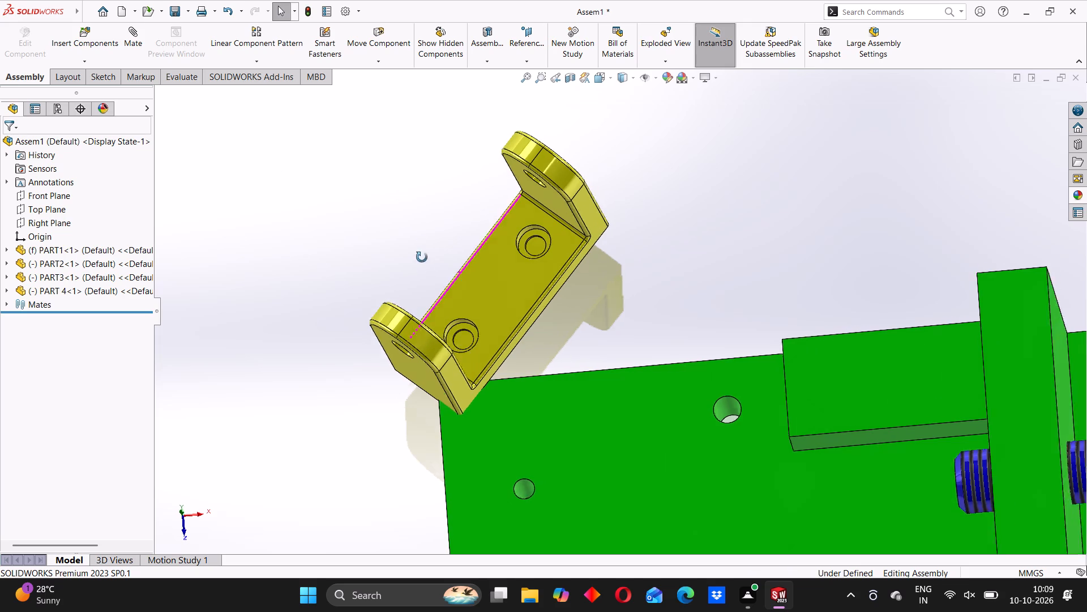
middle_drag(422, 257, 434, 223)
middle_drag(417, 275, 510, 222)
scroll(315, 296, up, 2)
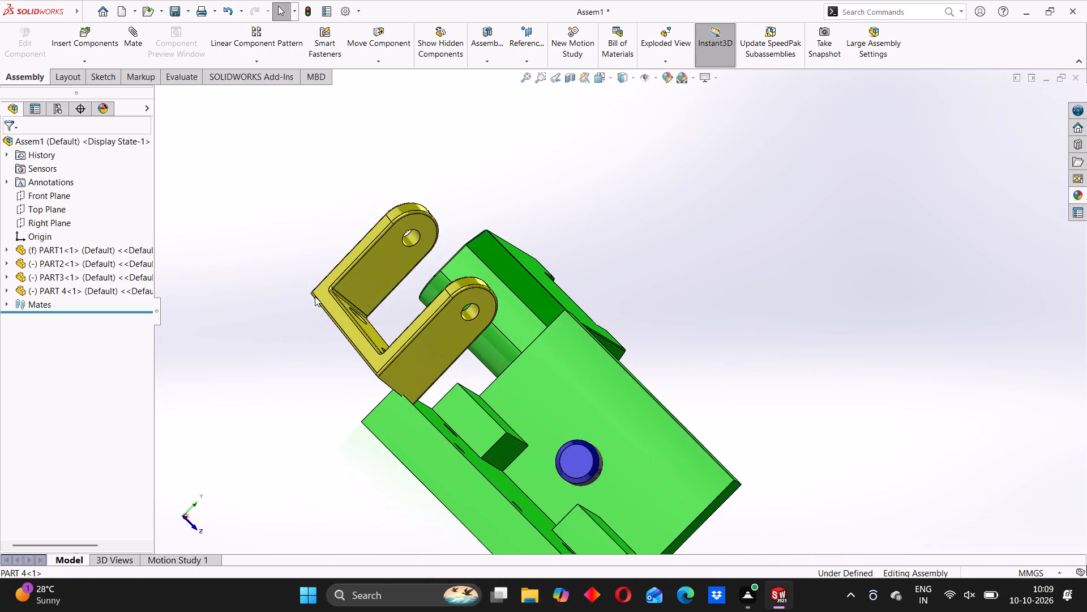
middle_drag(311, 309, 290, 345)
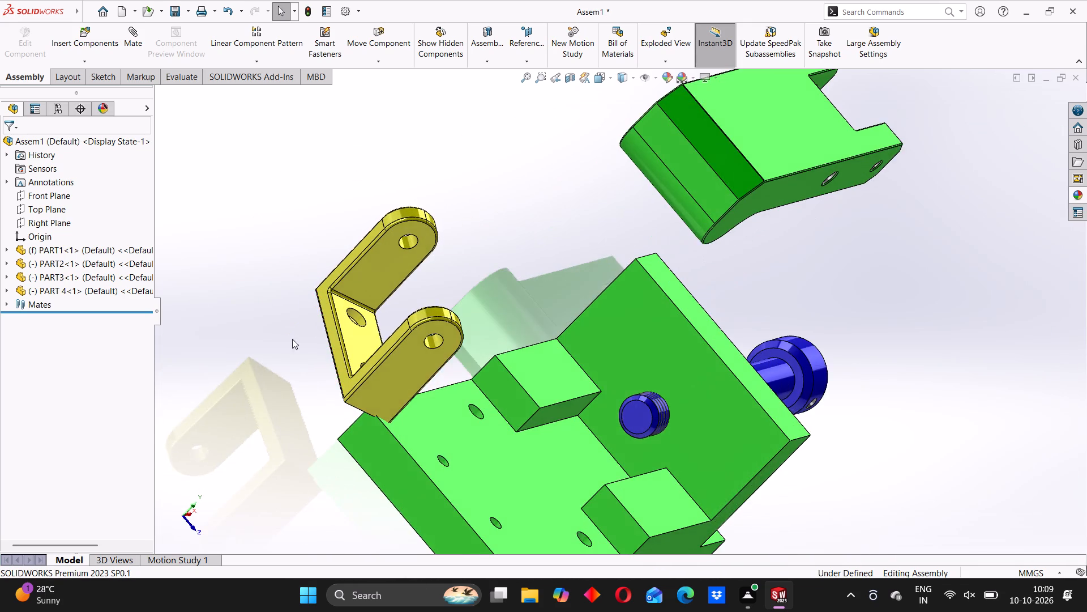
scroll(381, 318, up, 3)
middle_drag(555, 343, 513, 346)
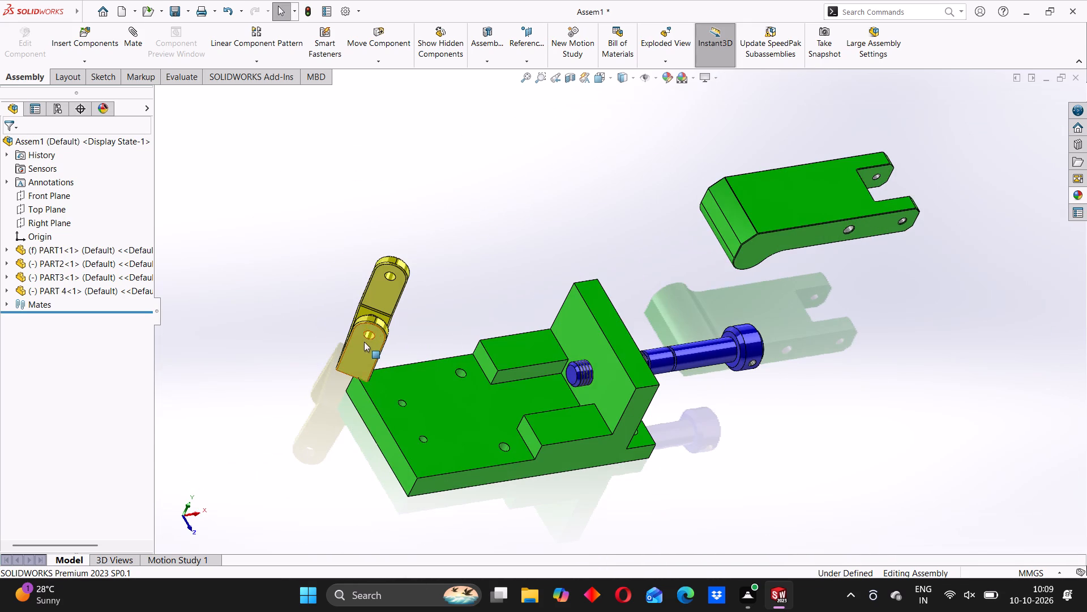
right_click(364, 342)
click(409, 427)
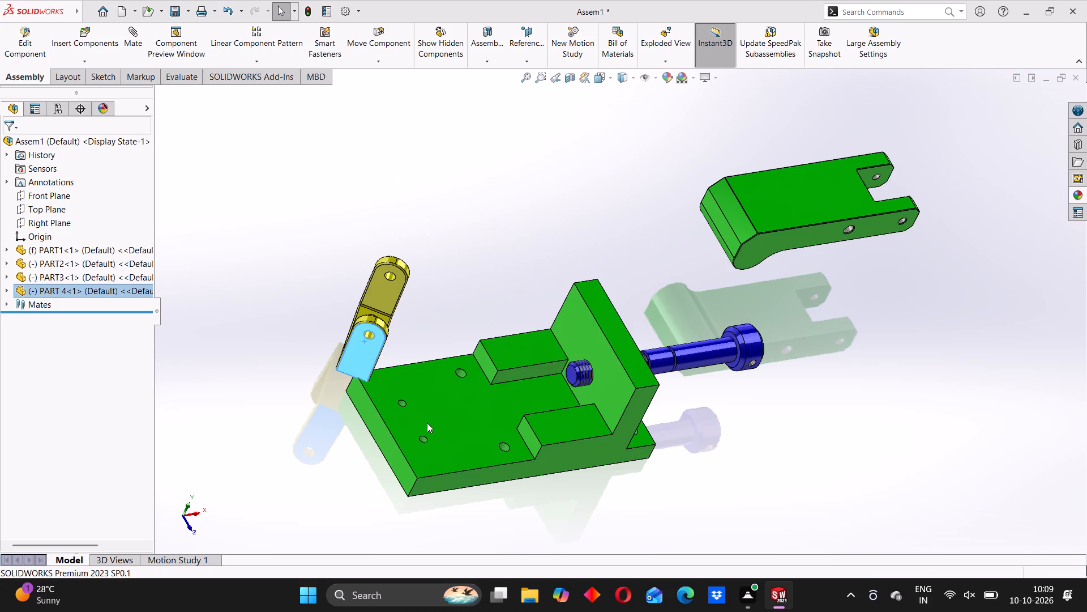
click(628, 221)
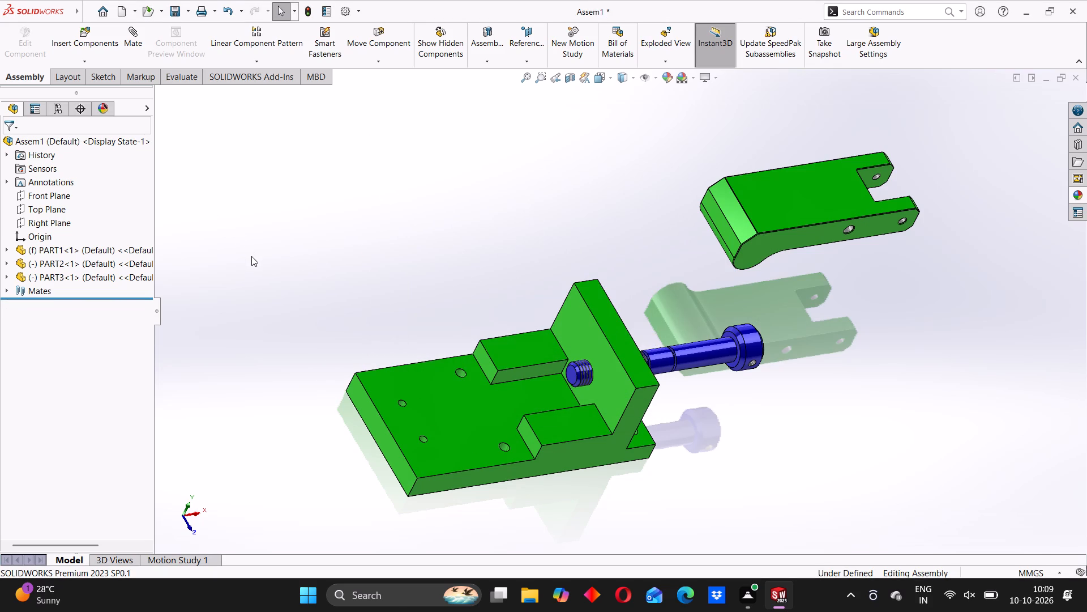
Open the PART 4 part file from the full list of recent documents.
scroll(477, 352, up, 3)
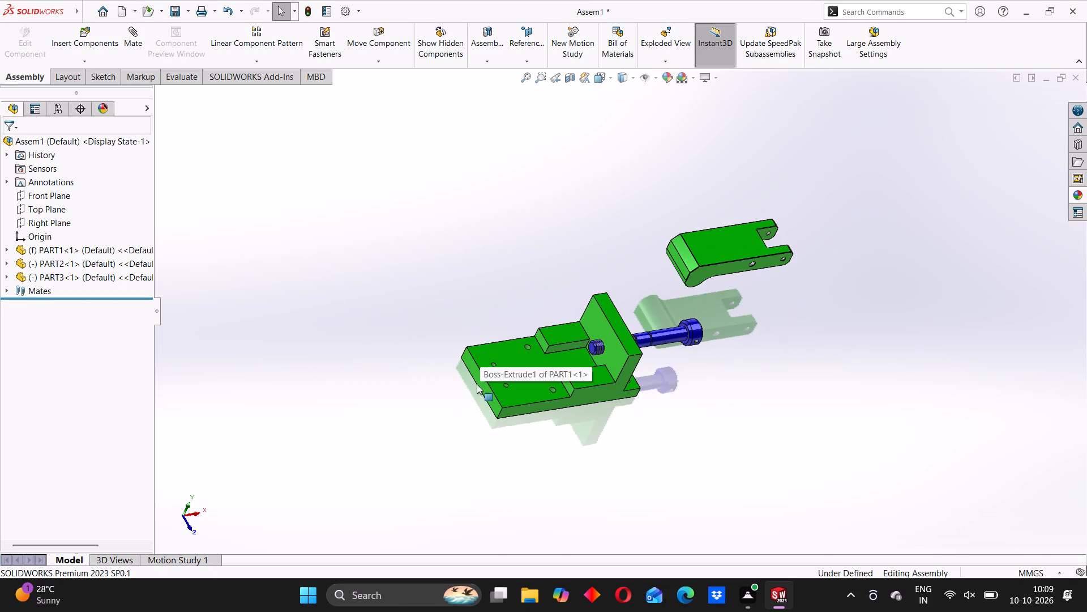
middle_drag(471, 378, 417, 311)
scroll(393, 295, up, 1)
click(106, 13)
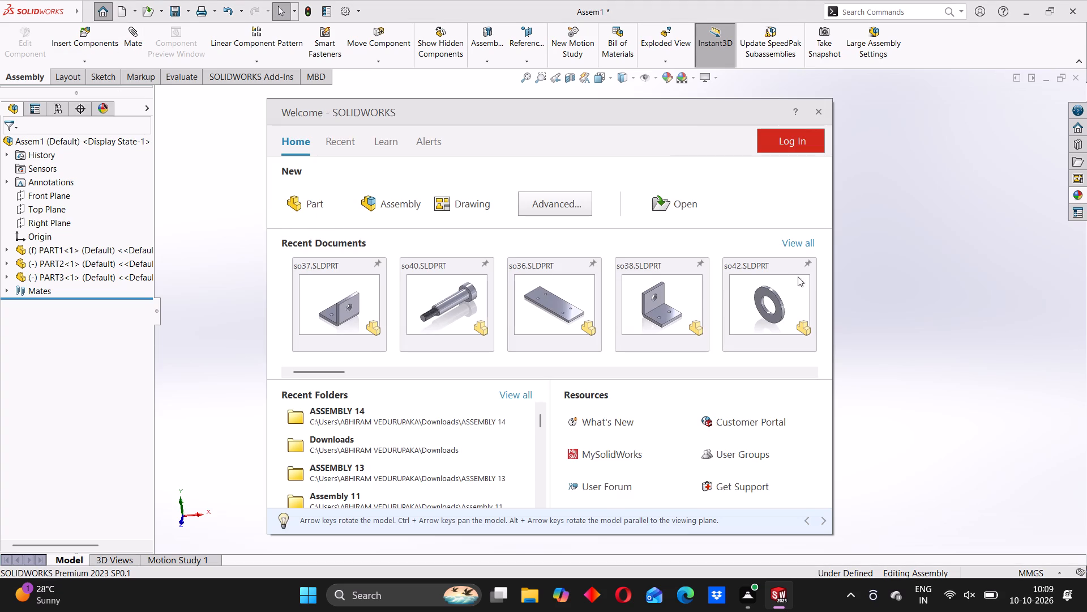
click(797, 246)
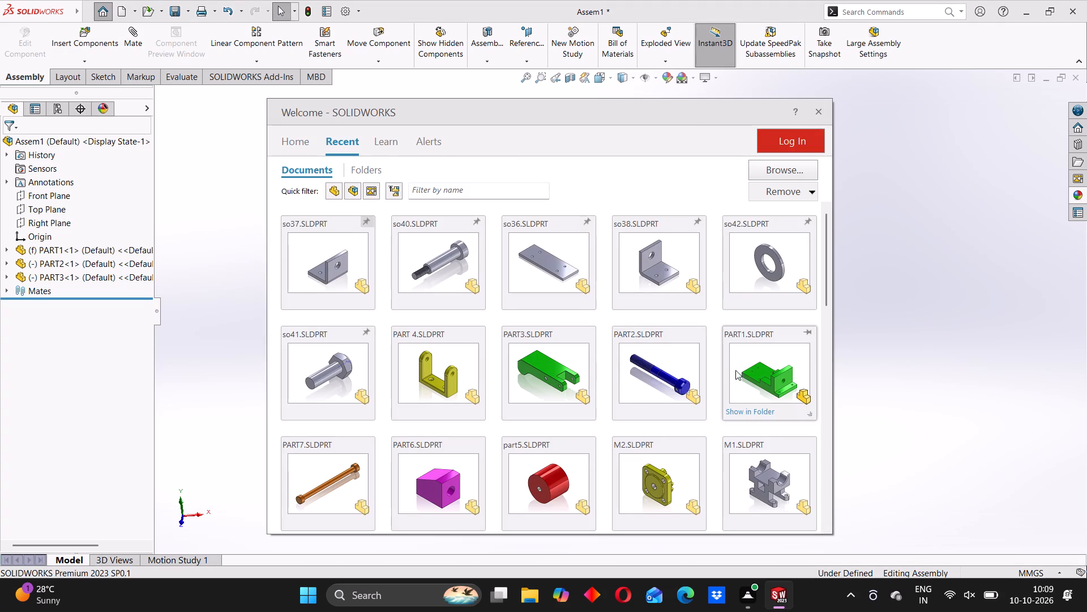
click(439, 367)
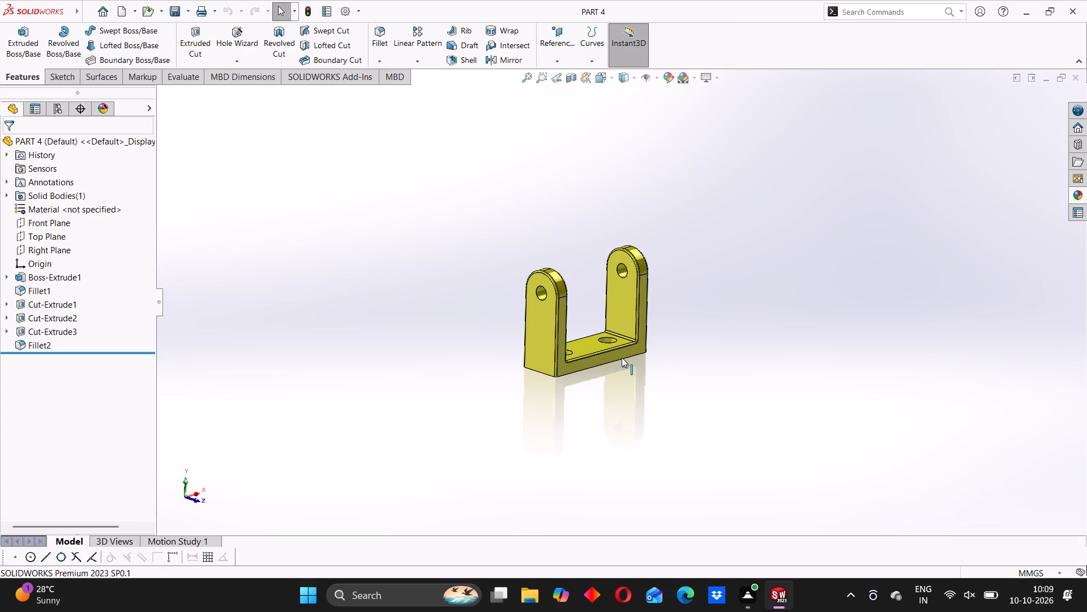
Change the end condition of Cut-Extrude2, the two small holes in the bracket's floor, to Through All.
middle_drag(600, 372, 568, 416)
scroll(582, 339, down, 4)
middle_drag(581, 341, 593, 402)
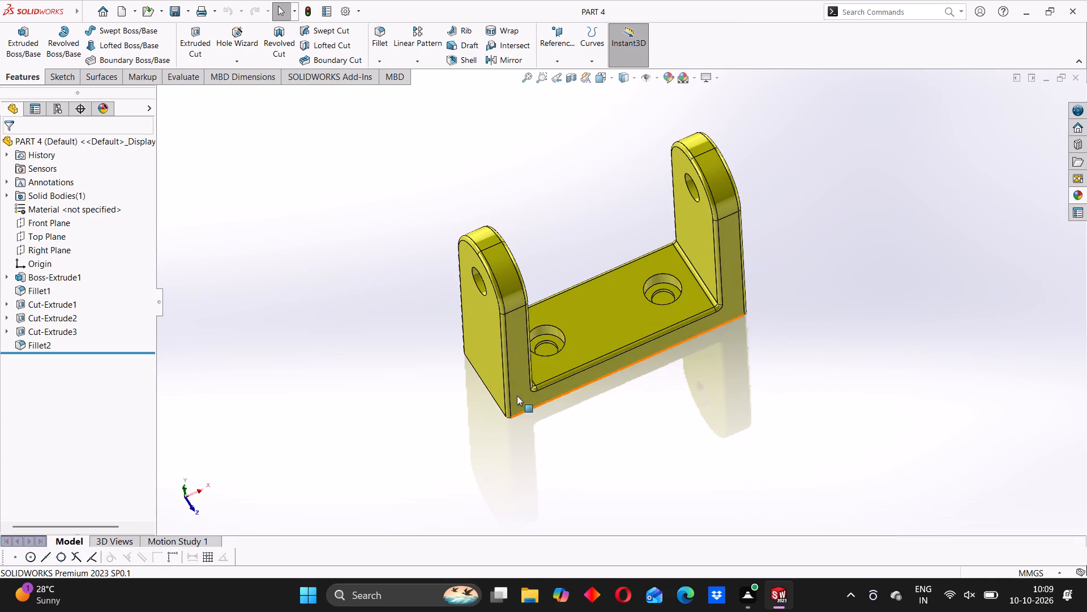
click(59, 319)
click(71, 286)
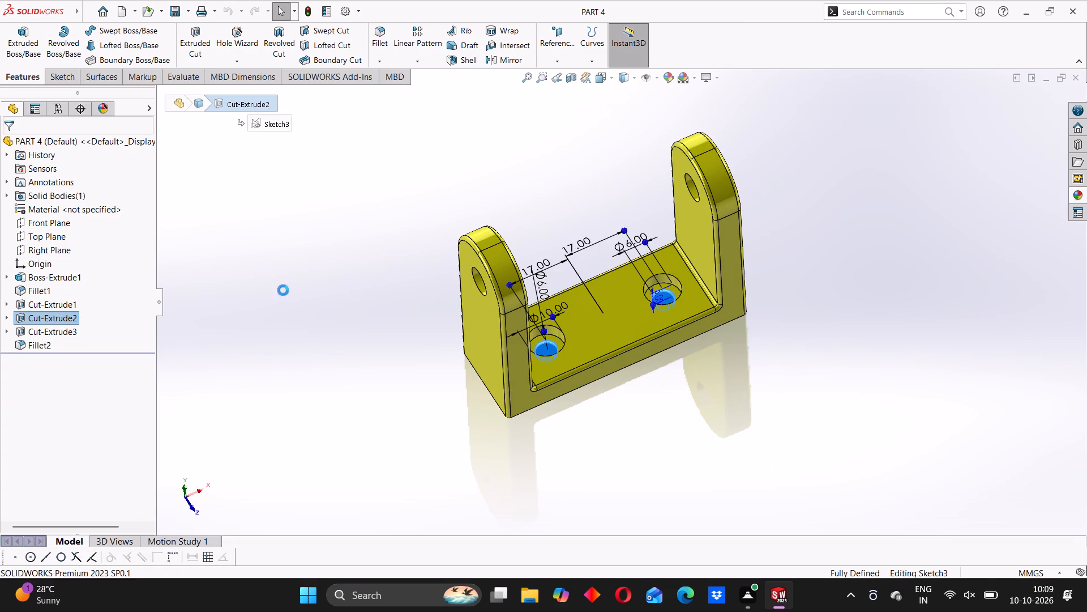
middle_drag(530, 401, 513, 306)
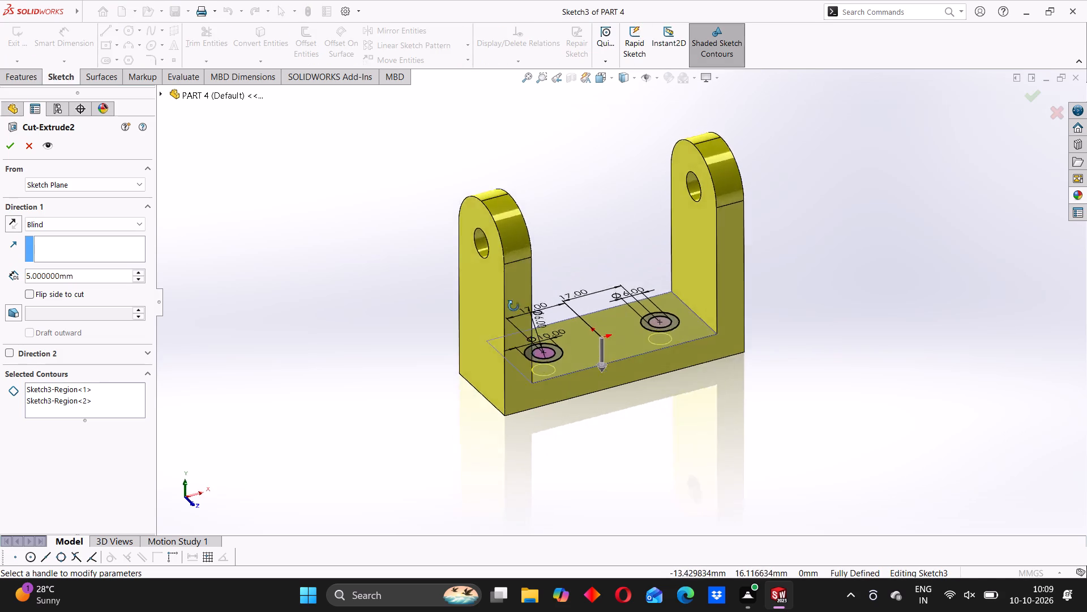
middle_drag(513, 306, 491, 224)
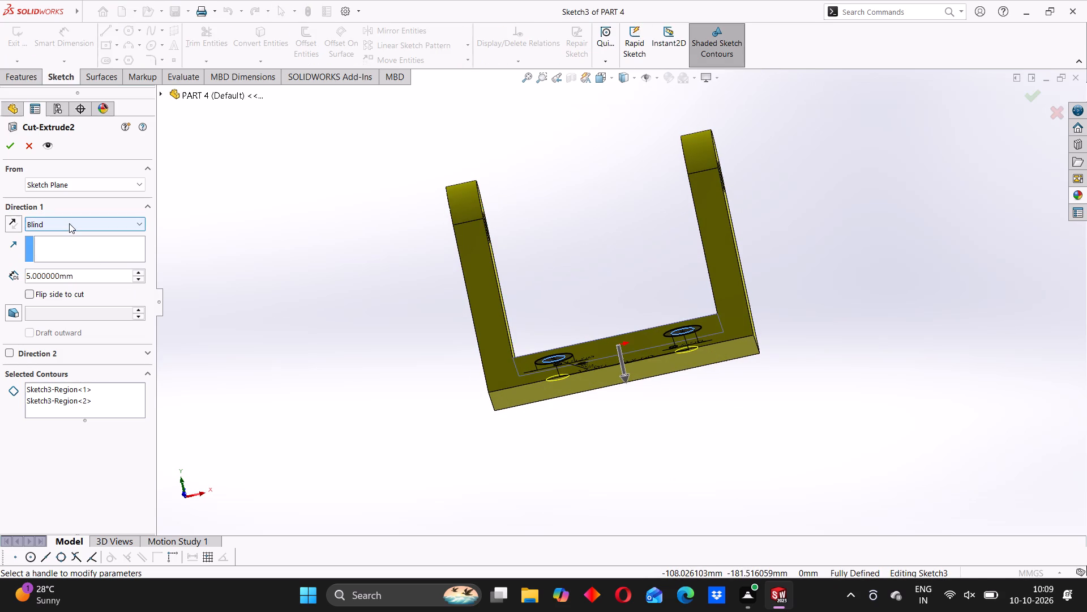
click(69, 223)
click(55, 245)
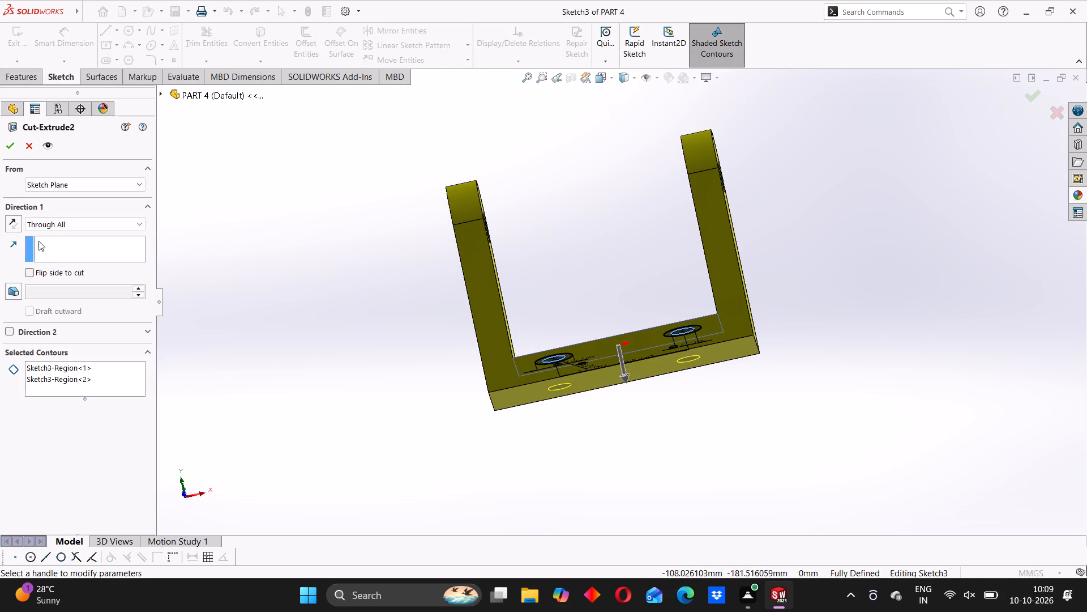
click(13, 148)
middle_drag(597, 315, 573, 396)
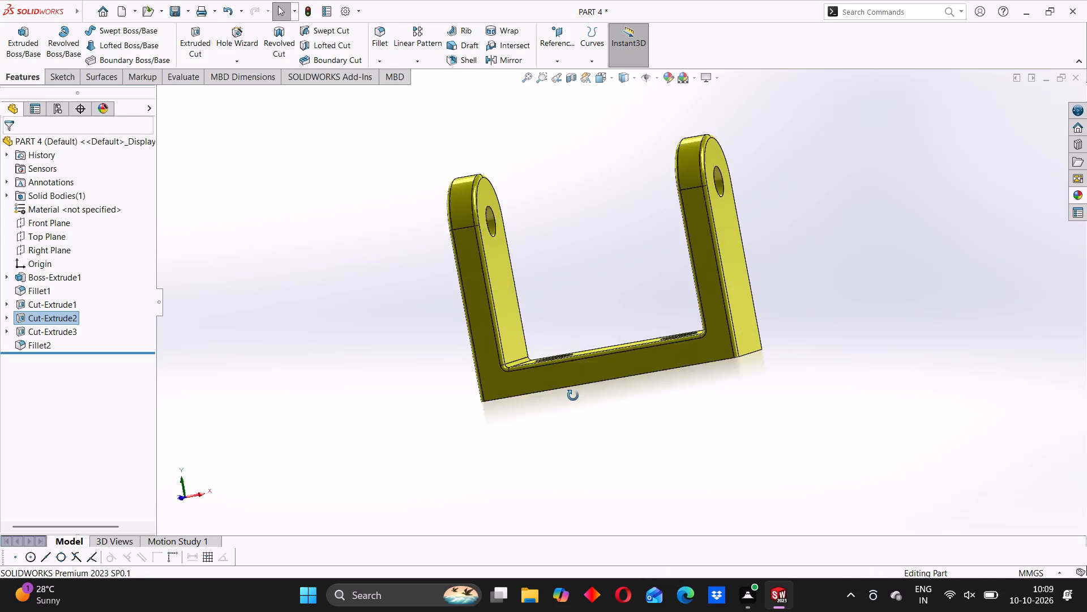
middle_drag(573, 396, 581, 437)
middle_drag(533, 364, 569, 466)
middle_drag(588, 389, 564, 409)
click(365, 336)
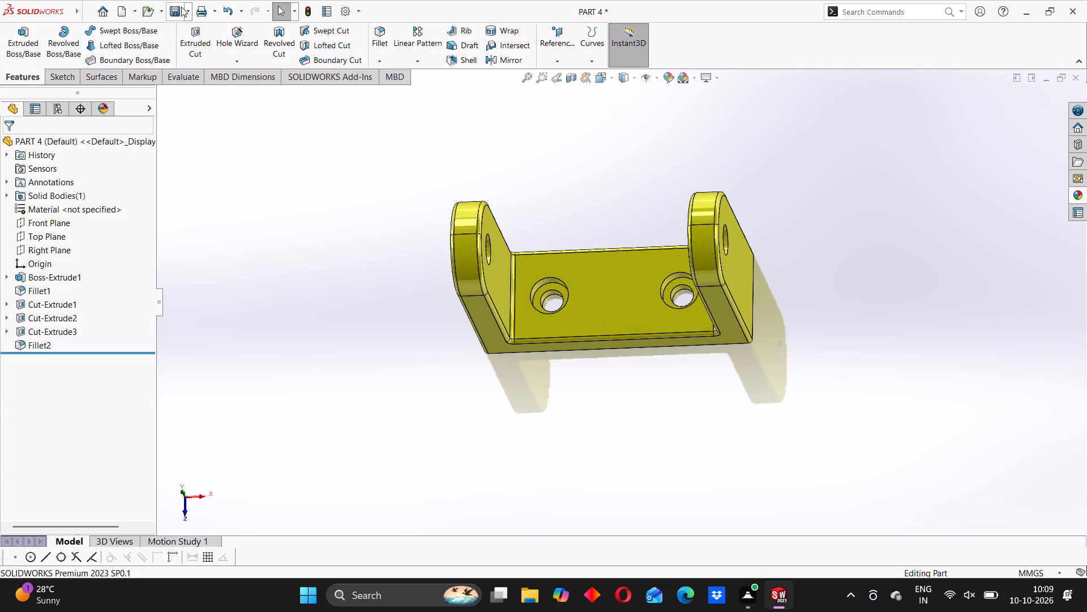
Save the part under the same name, PART 4, in the ASSEMBLY 14 folder, replacing the existing file.
click(191, 8)
click(199, 45)
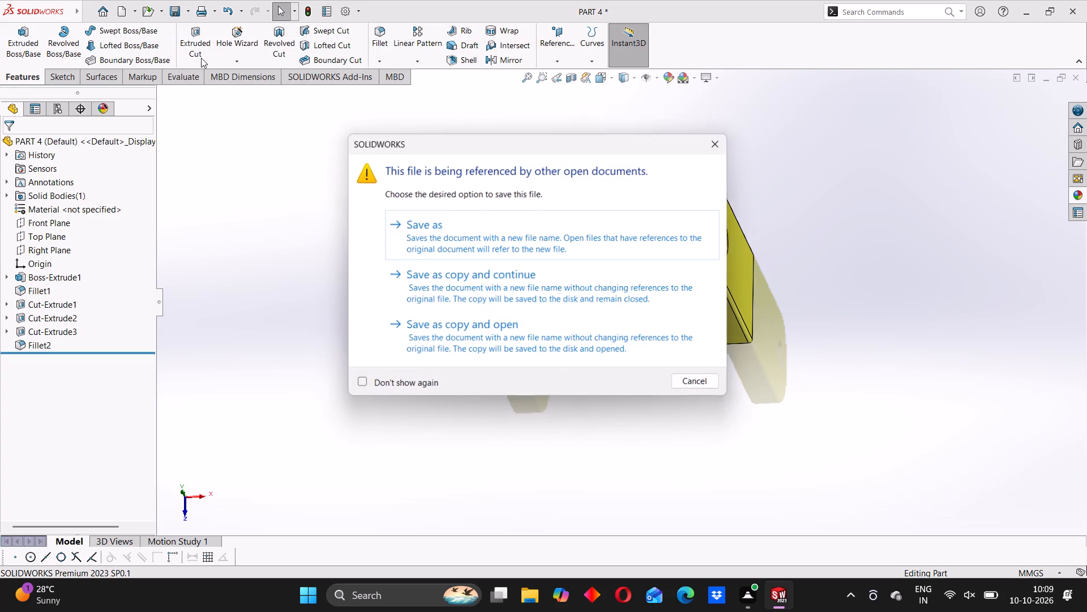
click(504, 241)
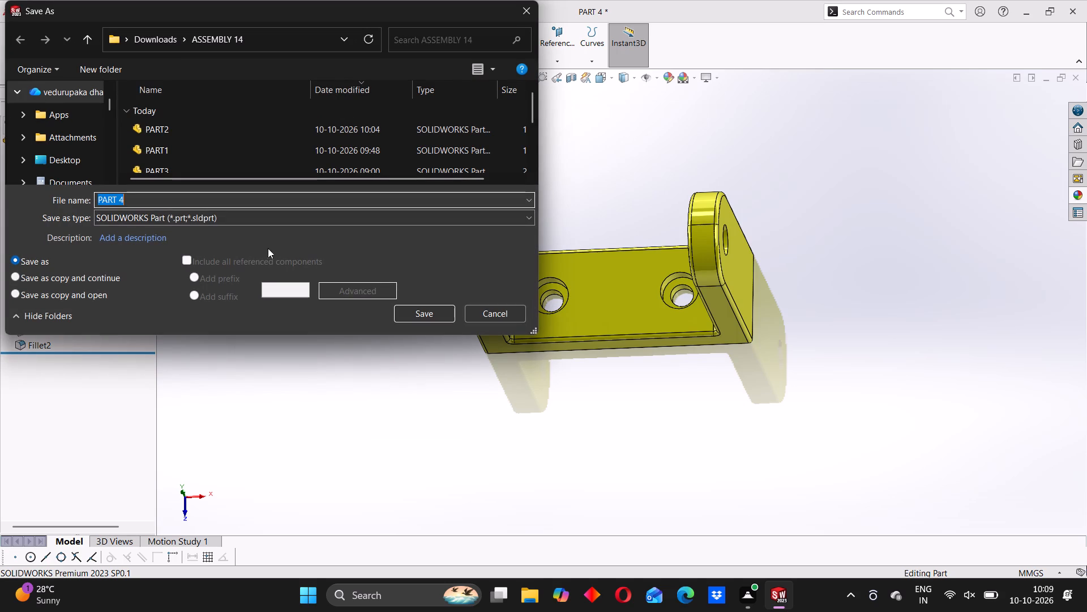
click(412, 313)
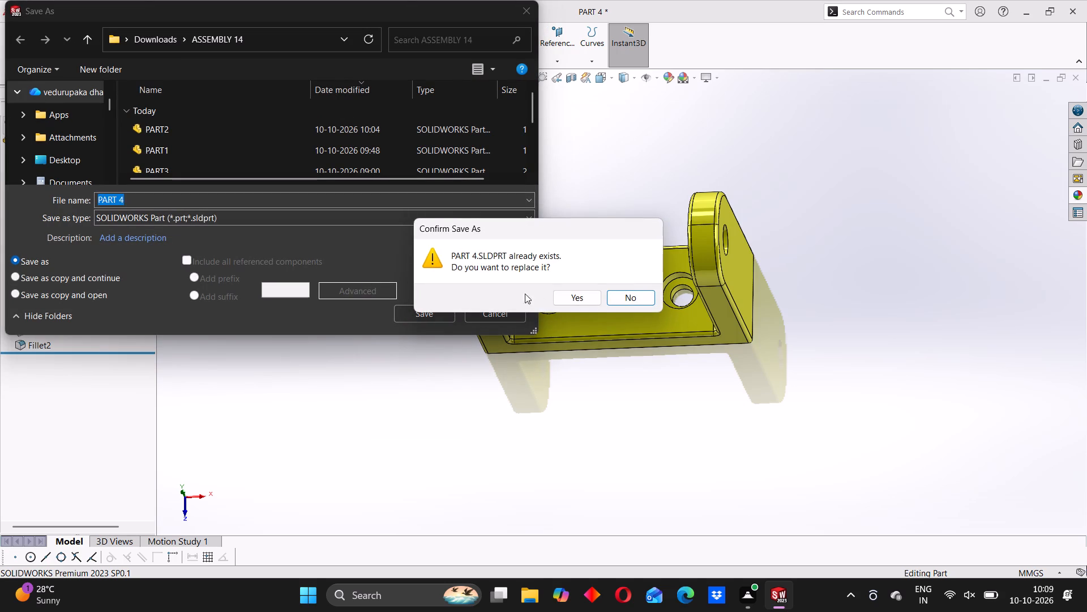
click(586, 303)
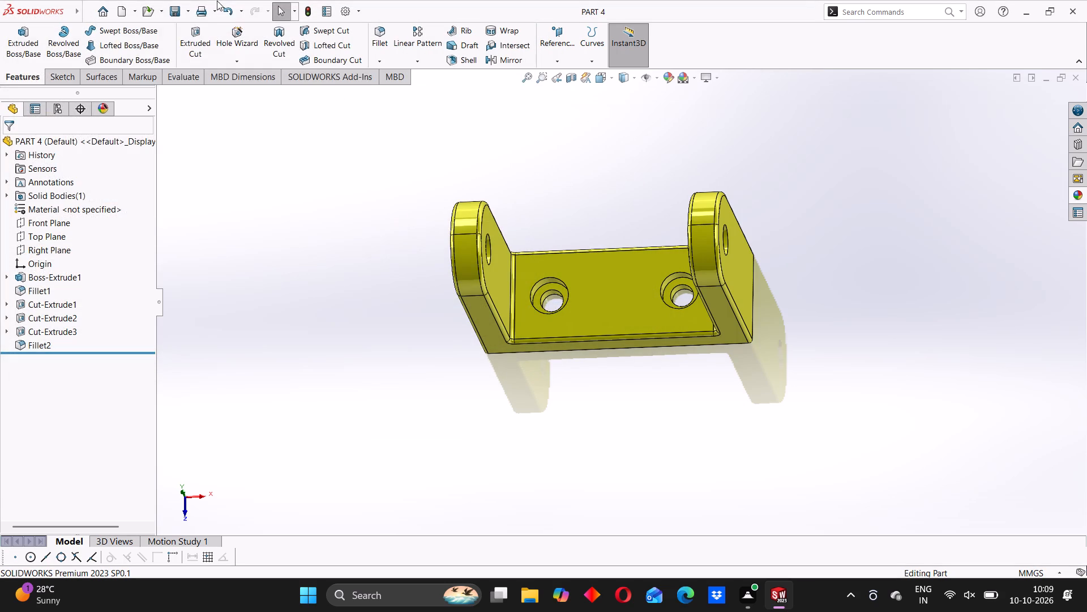
Export the part as a PDF named PART 4 in the ASSEMBLY 14 folder, replacing the existing PDF.
click(191, 9)
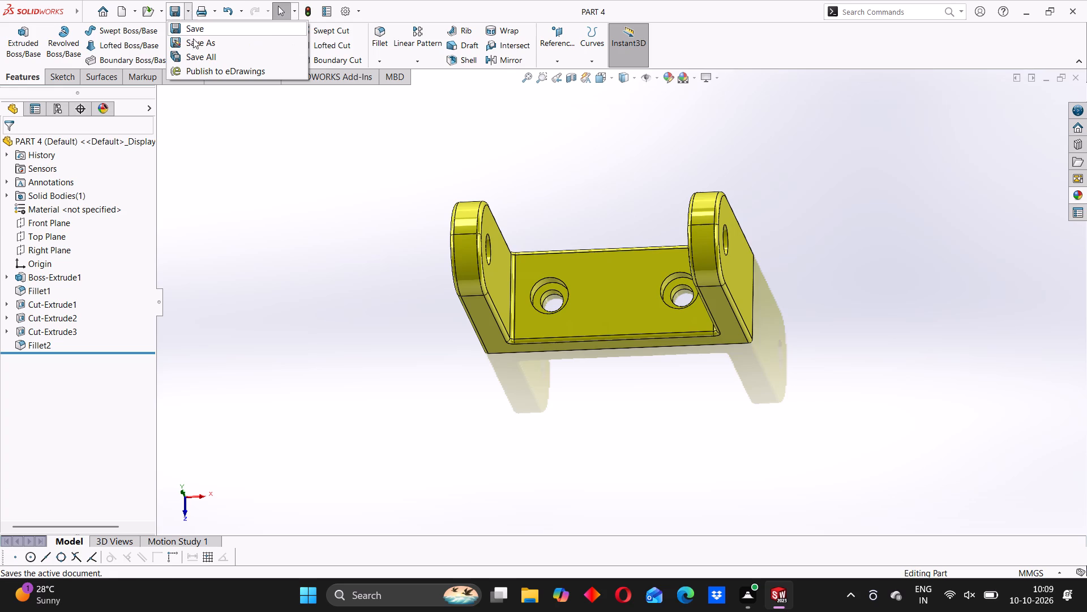
click(217, 42)
click(463, 252)
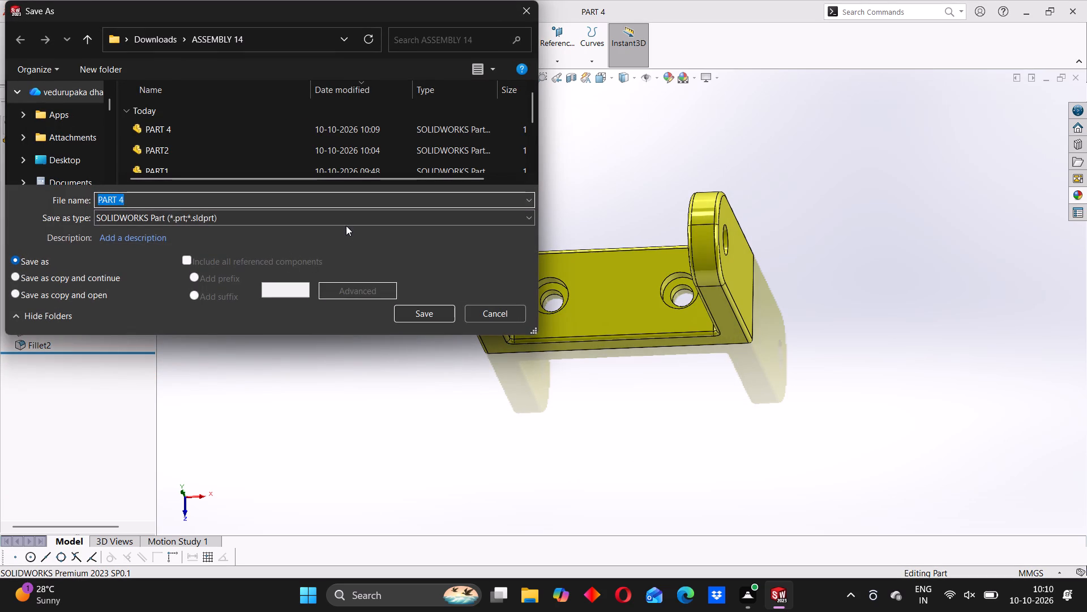
click(346, 221)
click(204, 309)
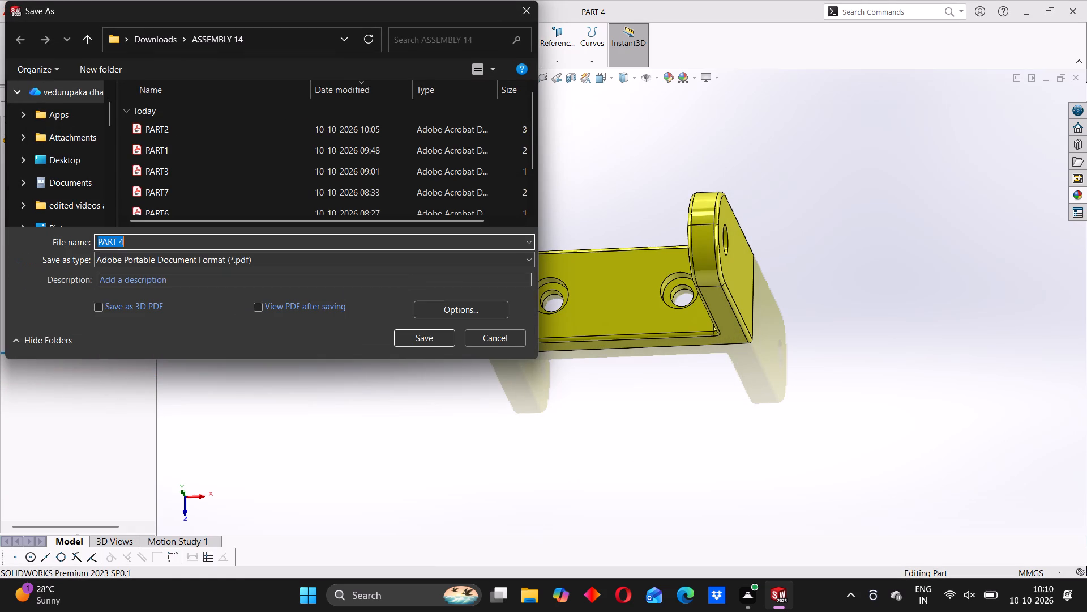
click(425, 339)
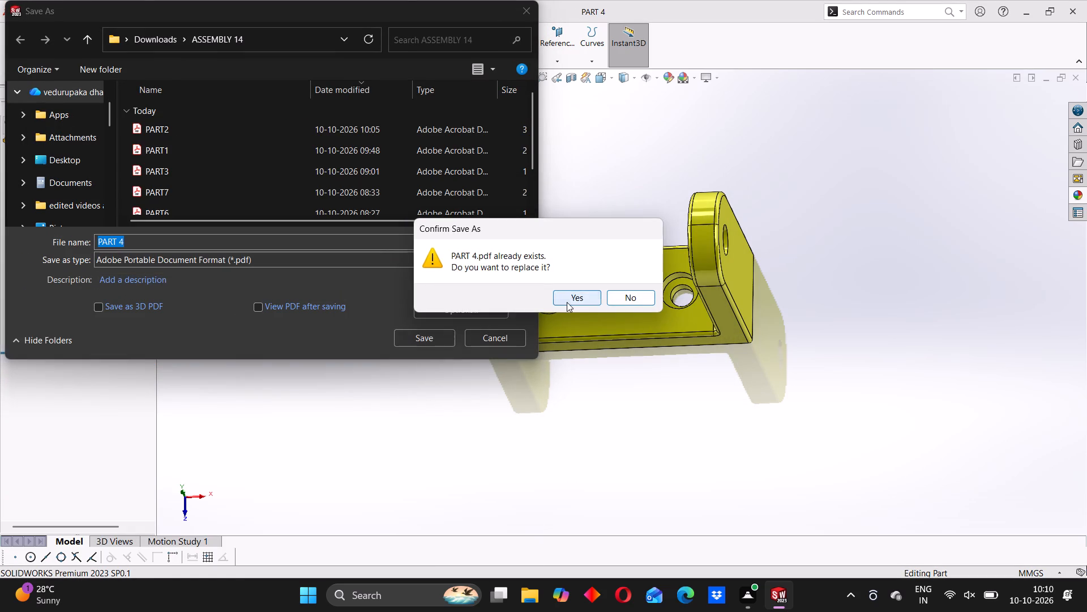
click(567, 302)
Close the PART 4 file and return to the assembly.
middle_drag(548, 289, 549, 284)
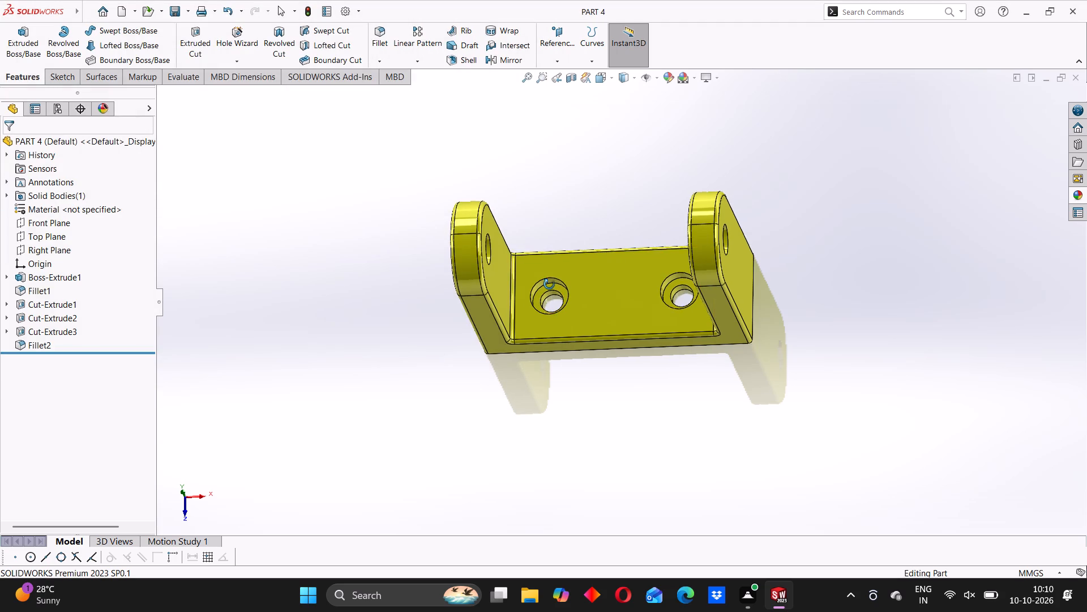
middle_drag(549, 284, 536, 260)
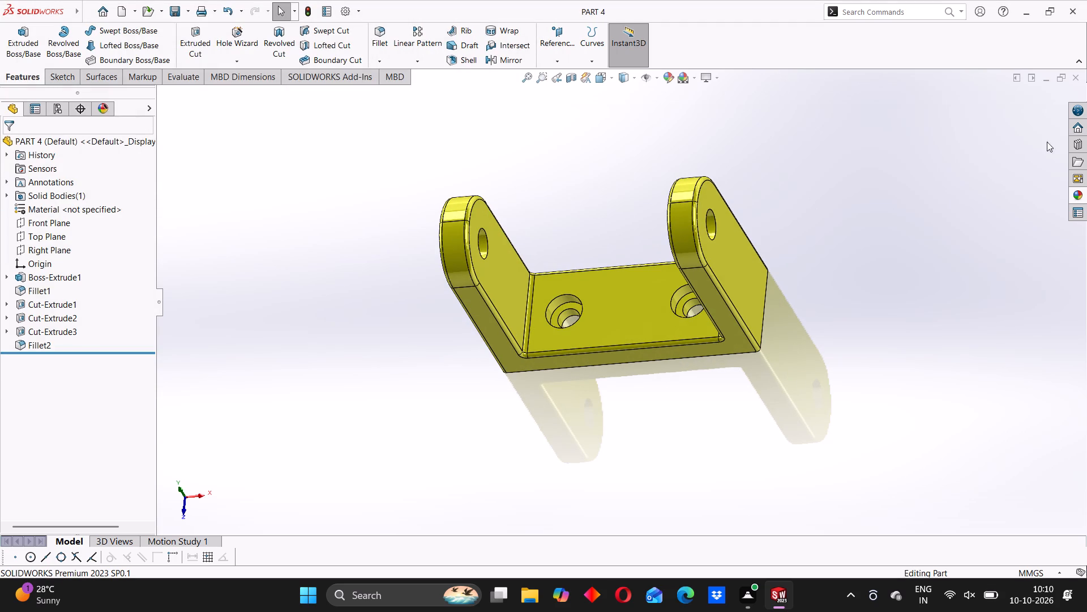
click(1077, 76)
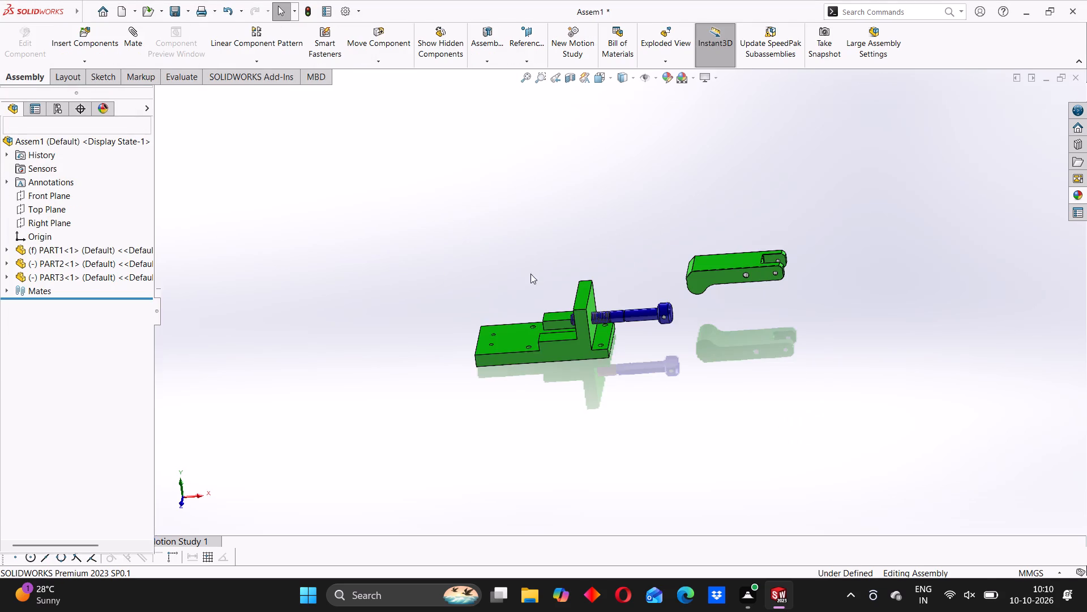
Insert PART 4 from the ASSEMBLY 14 folder and place it in free space beside the plain end of the PART1 base.
scroll(357, 240, down, 2)
middle_drag(410, 304, 430, 315)
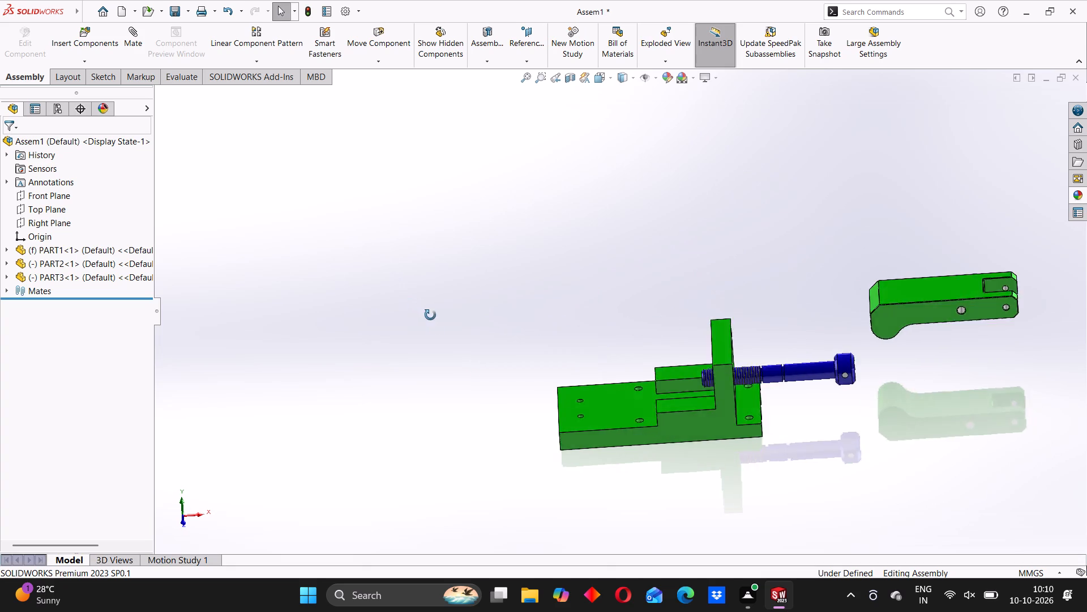
middle_drag(430, 315, 472, 420)
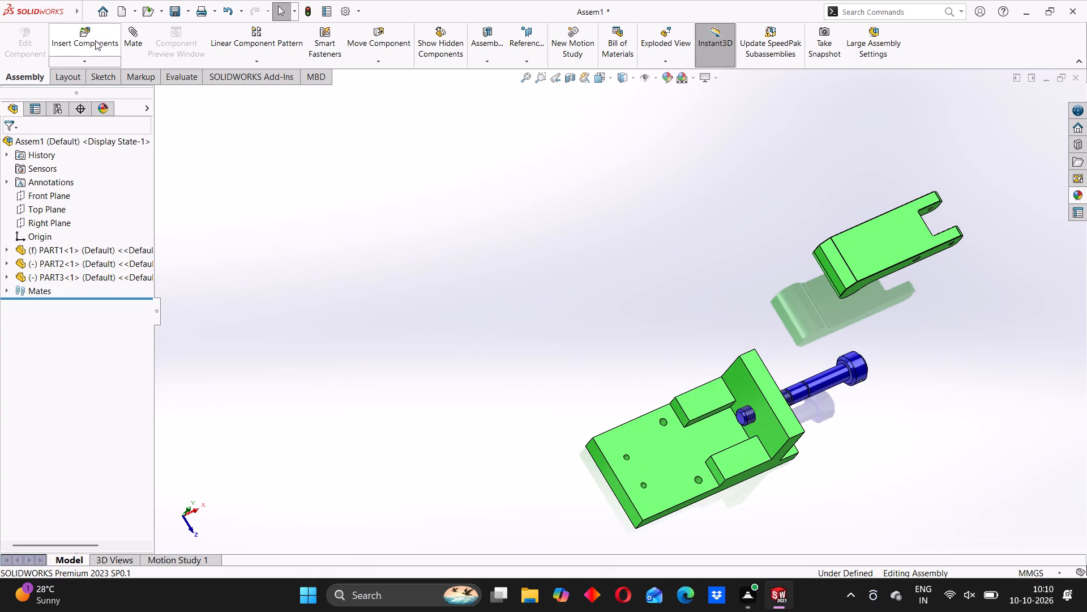
click(88, 51)
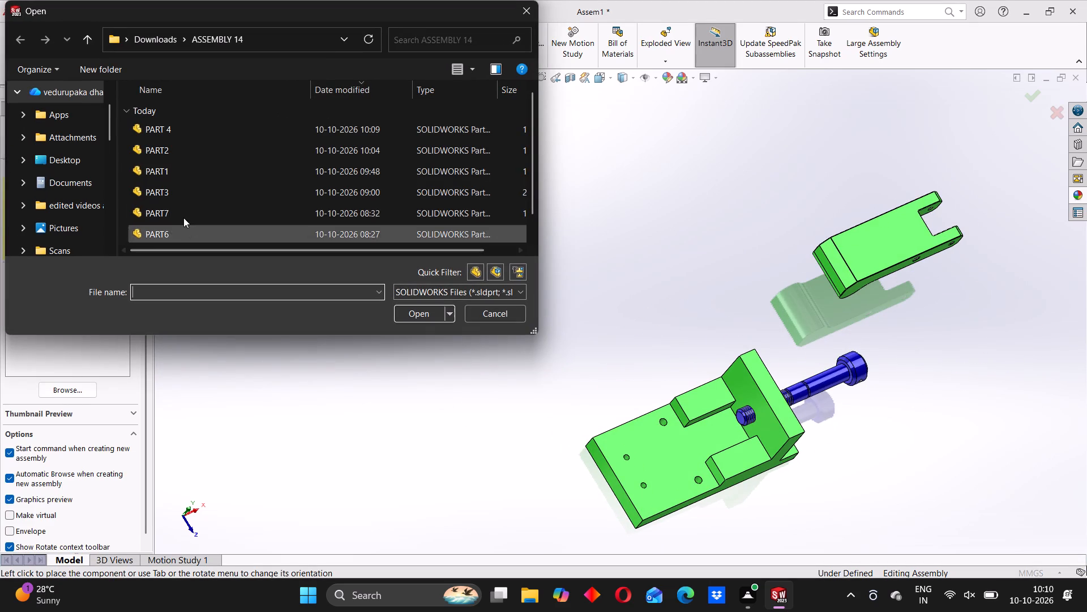
click(165, 127)
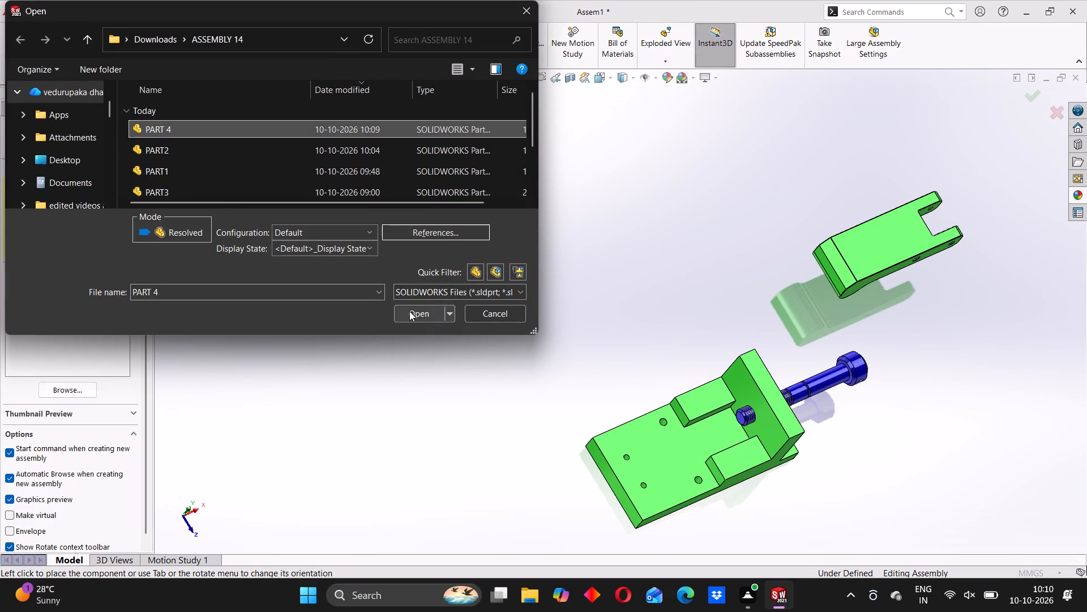
click(410, 311)
scroll(583, 406, up, 4)
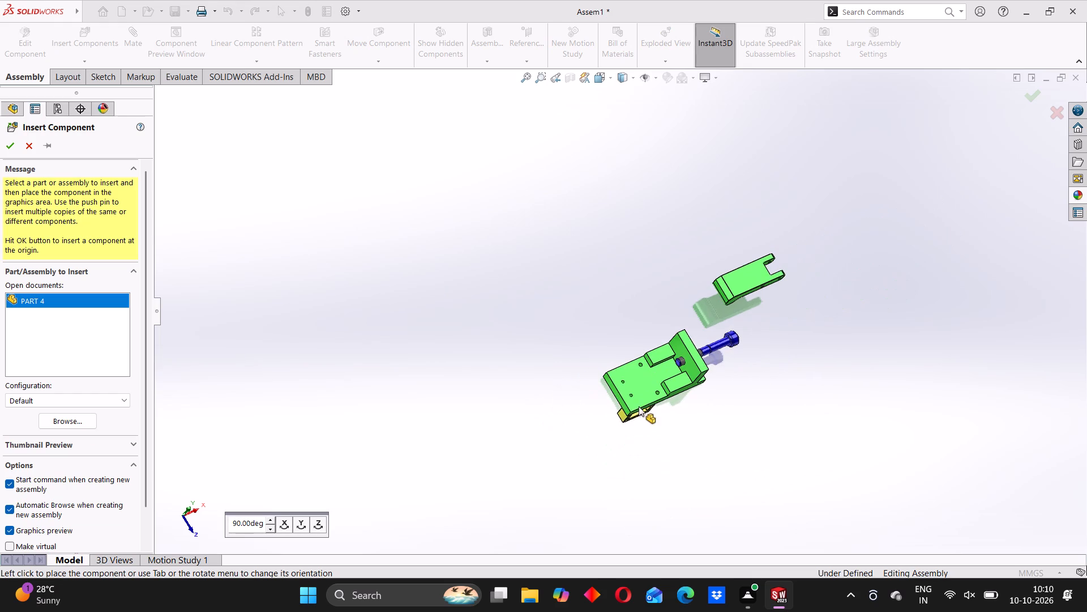
middle_drag(633, 406, 573, 396)
scroll(553, 379, down, 6)
scroll(584, 338, down, 3)
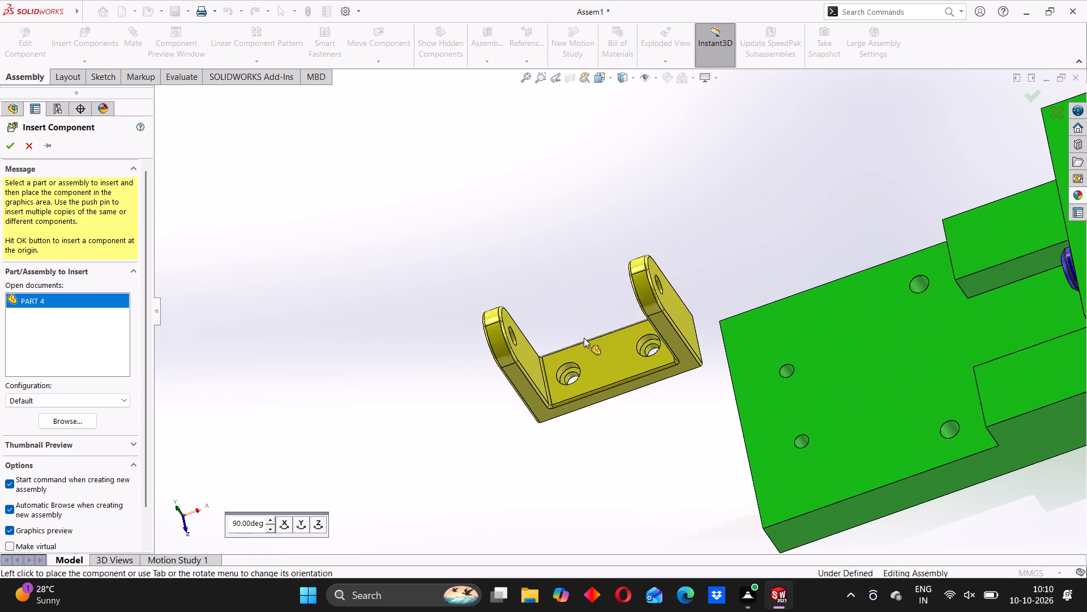
click(598, 265)
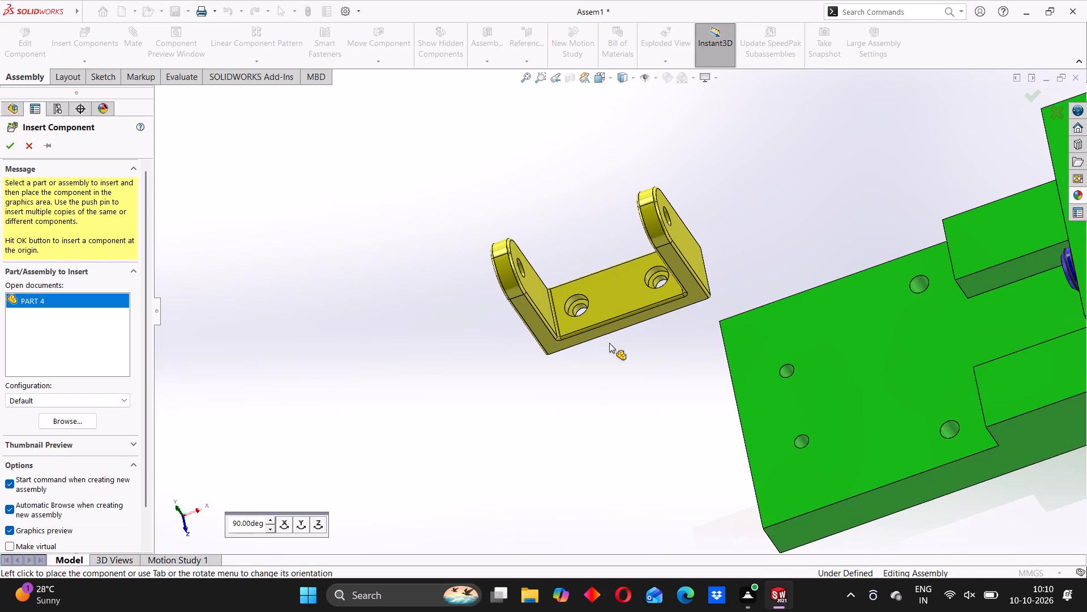
Add a concentric mate between one small floor hole of PART 4 and a small hole near the plain end of the PART1 base.
scroll(574, 316, down, 4)
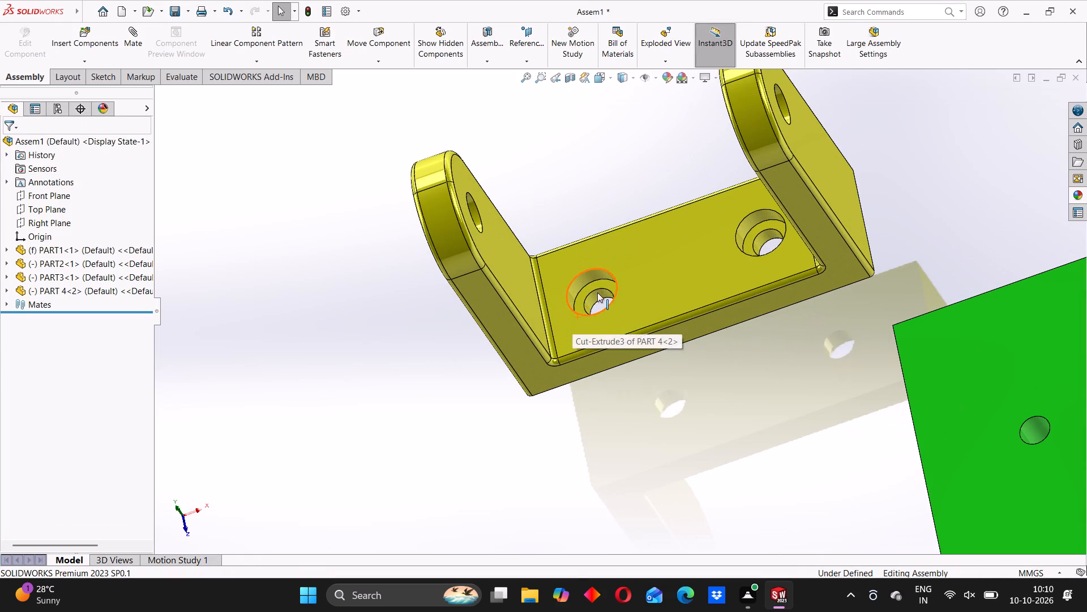
click(597, 296)
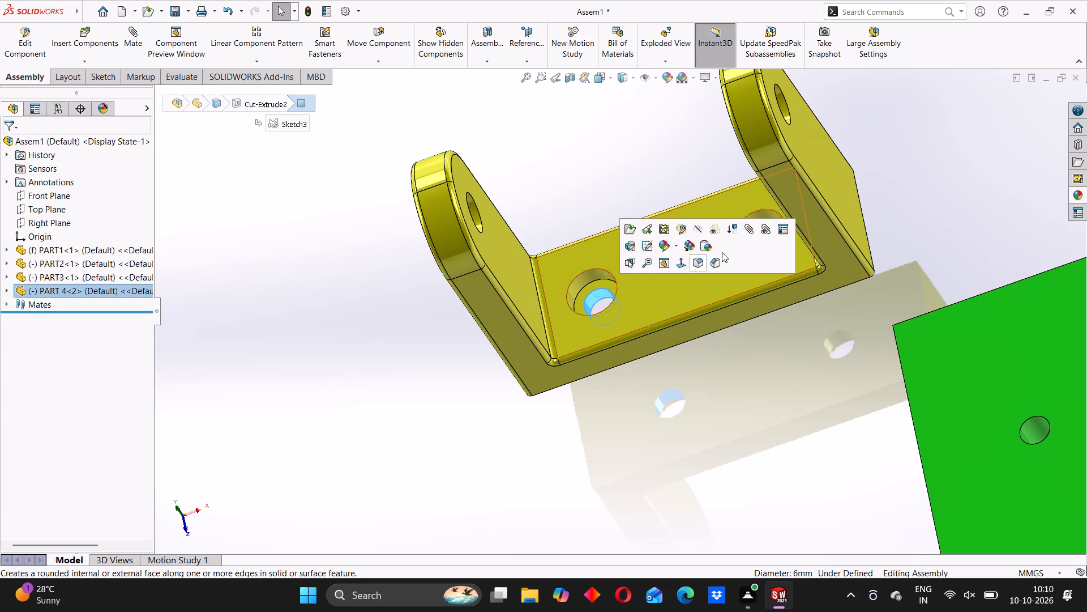
click(746, 232)
scroll(759, 351, up, 2)
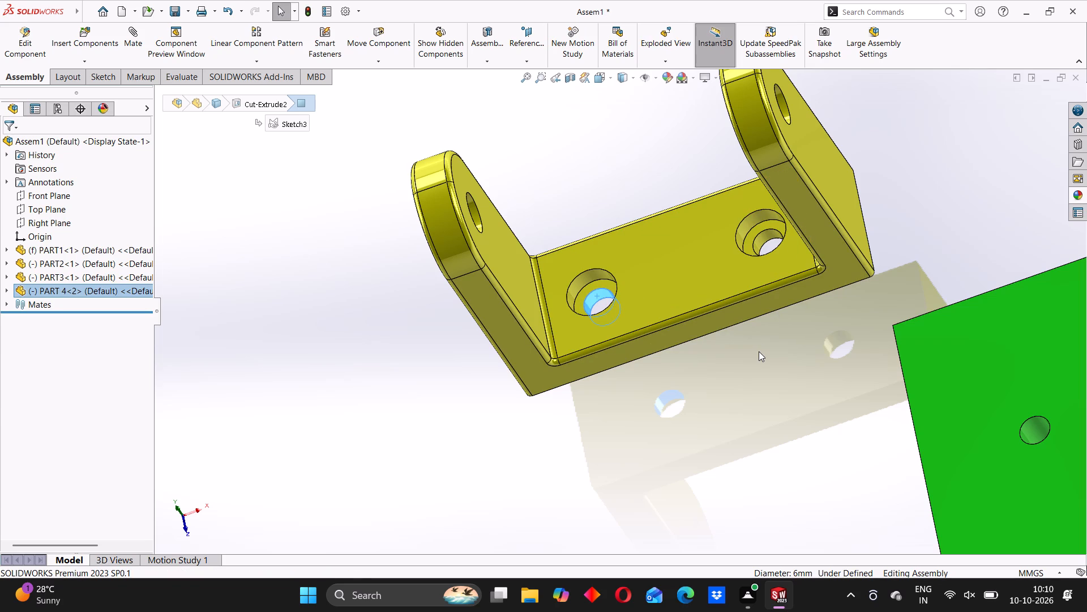
scroll(759, 357, up, 2)
scroll(794, 419, down, 3)
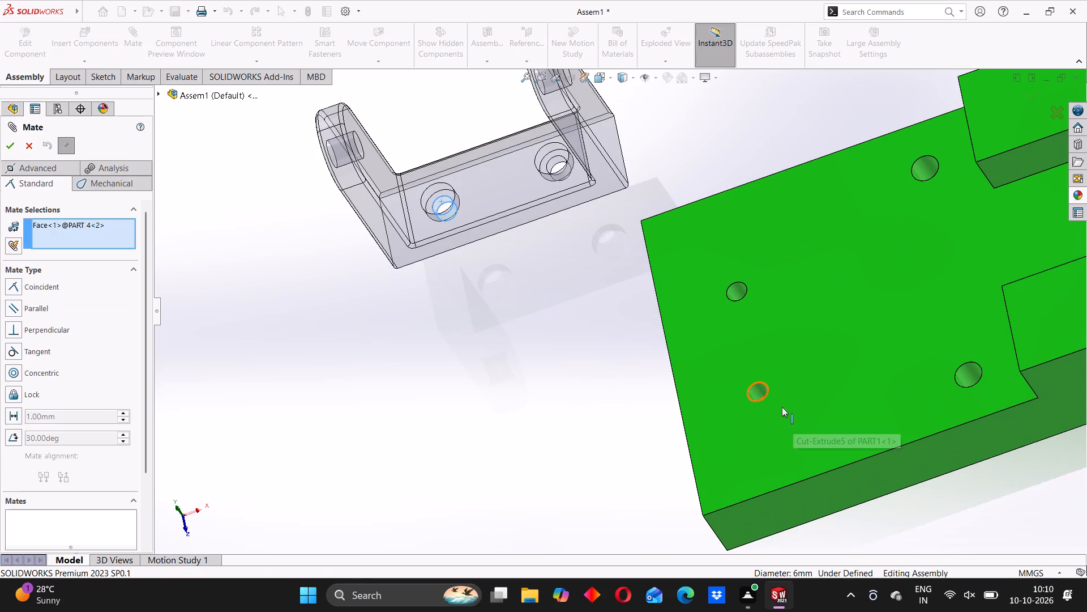
click(760, 391)
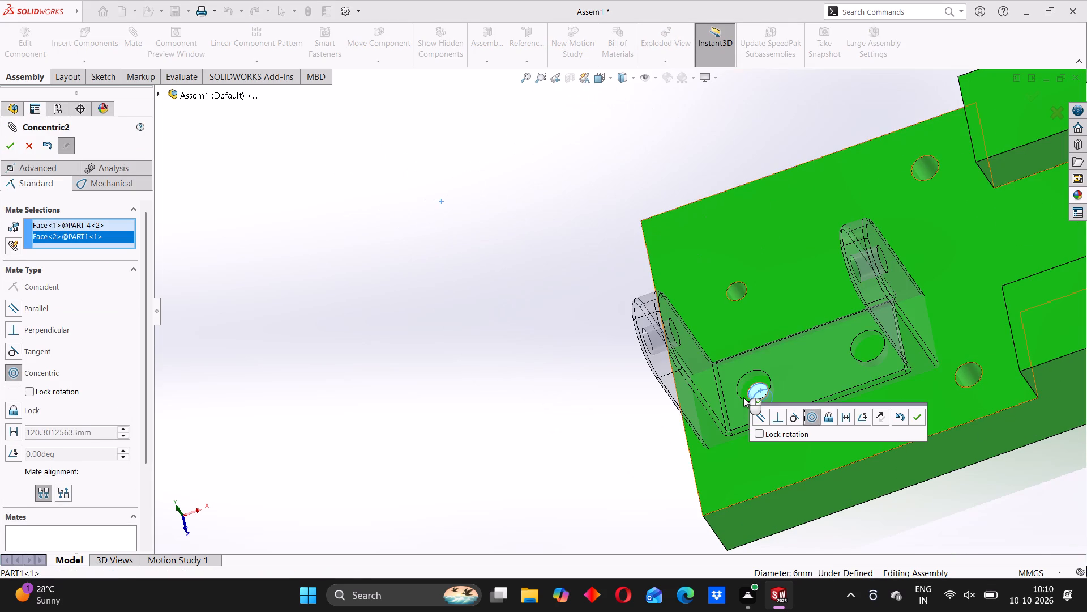
click(917, 415)
Lift and swing PART 4 about its mated hole until its other floor hole sits near the base's second small hole.
drag(827, 392, 800, 354)
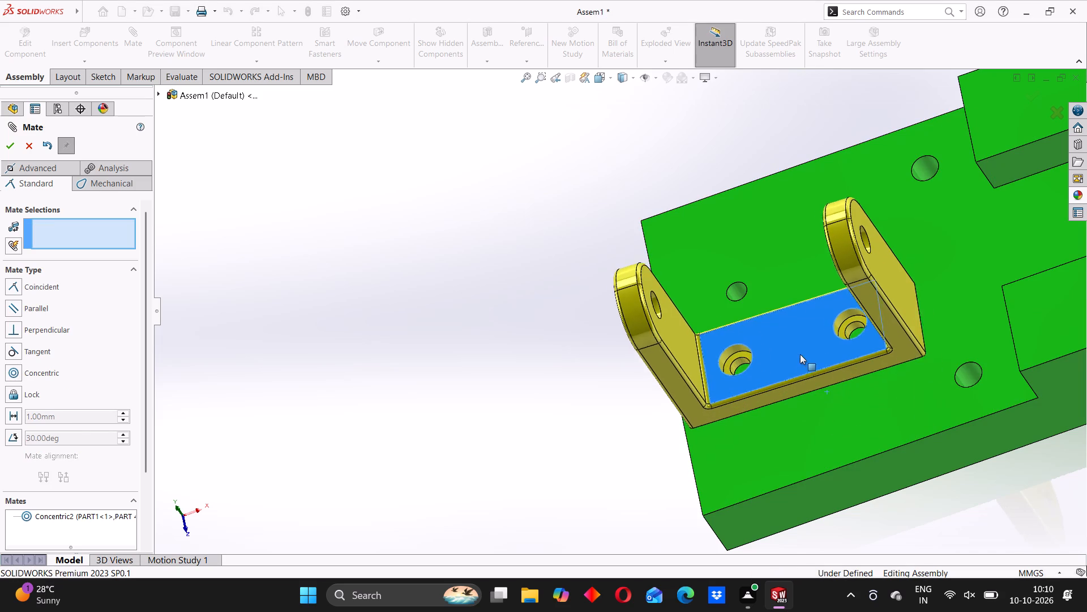
drag(800, 354, 798, 351)
drag(857, 290, 815, 235)
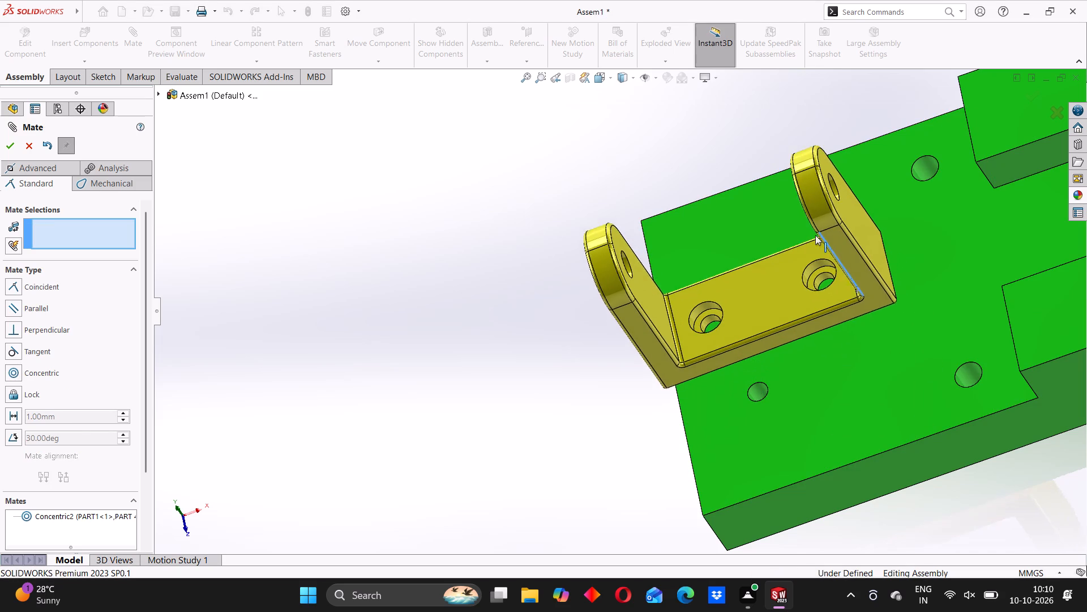
drag(815, 235, 719, 368)
drag(757, 363, 838, 129)
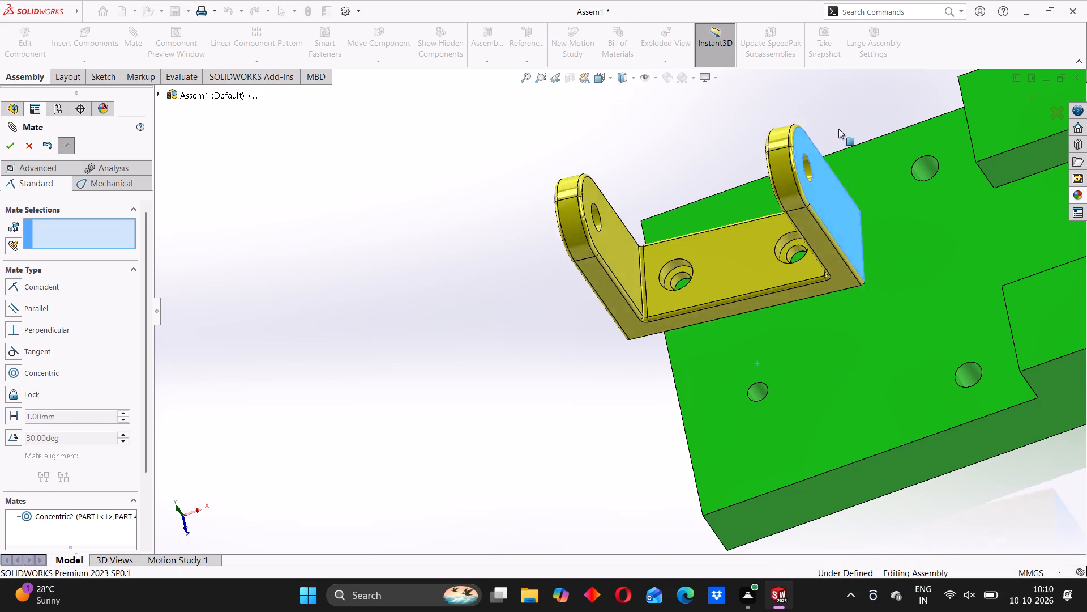
drag(838, 129, 840, 124)
drag(644, 311, 769, 357)
middle_drag(672, 375, 683, 369)
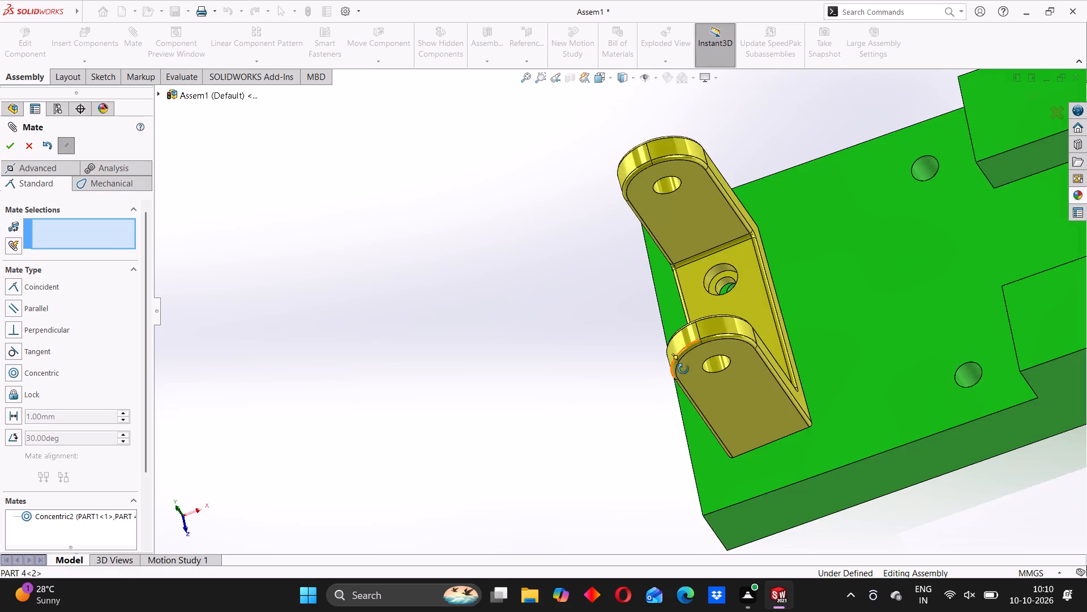
middle_drag(683, 369, 761, 337)
scroll(545, 394, down, 4)
middle_drag(486, 368, 507, 349)
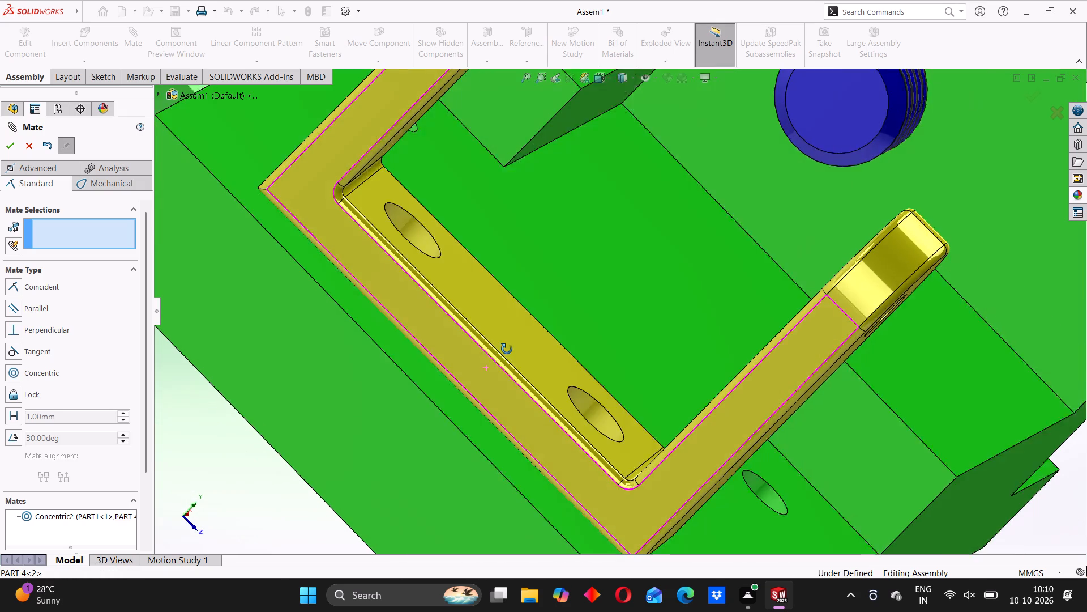
middle_drag(507, 349, 507, 348)
drag(473, 341, 524, 310)
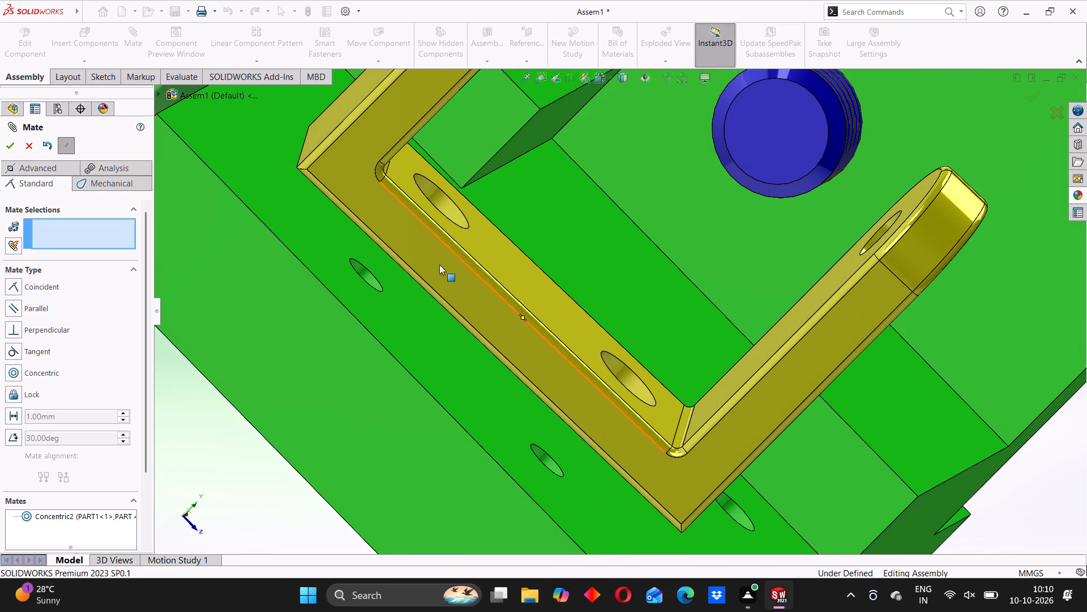
Add a concentric mate between PART 4's second small floor hole and the other small hole near the base's plain end.
scroll(445, 275, up, 3)
middle_drag(445, 275, 391, 335)
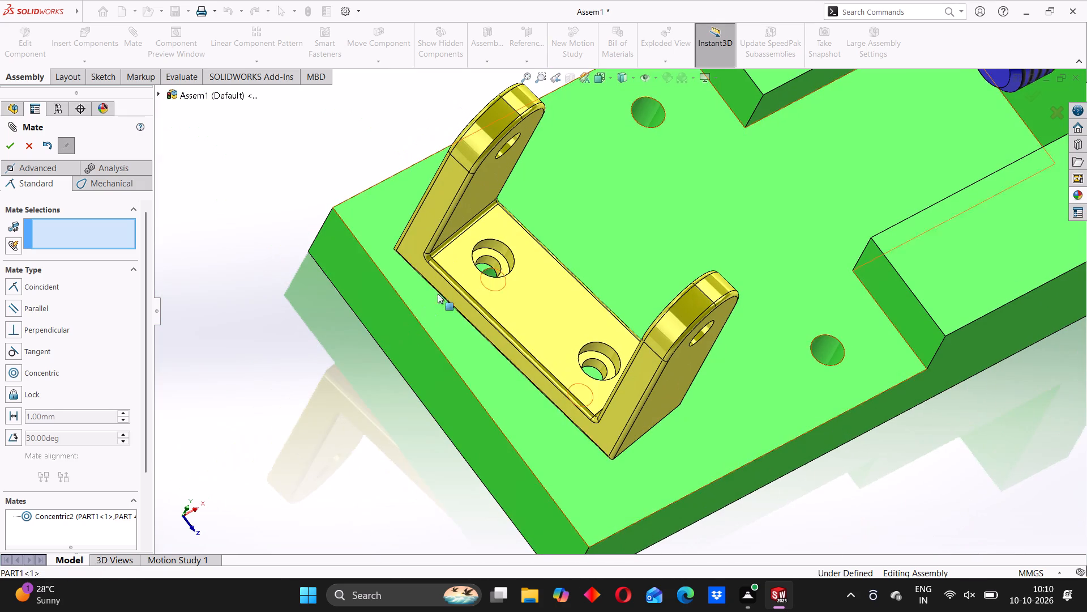
click(490, 260)
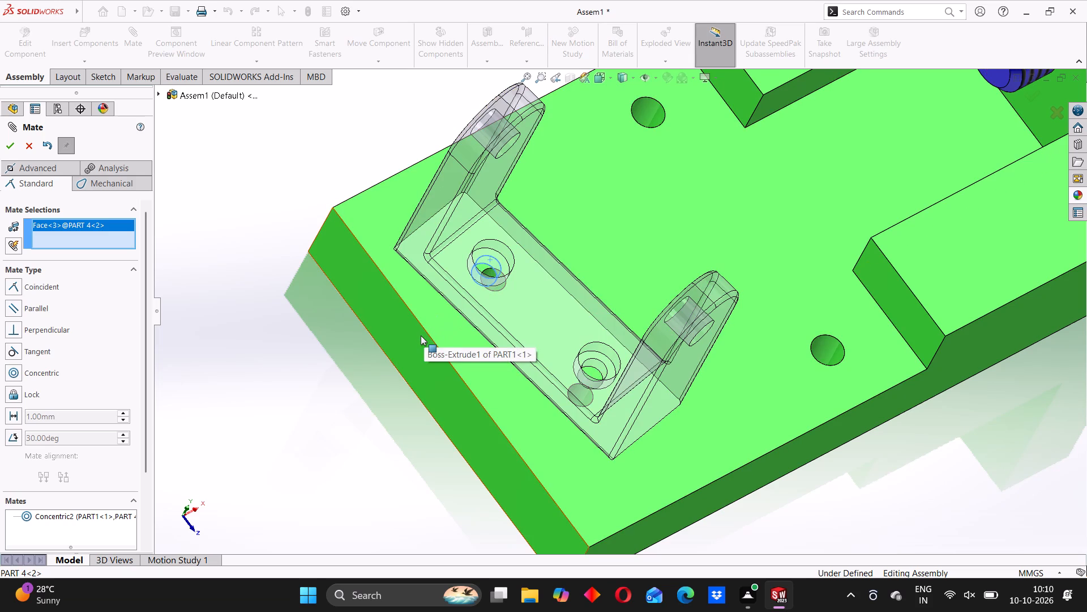
click(493, 271)
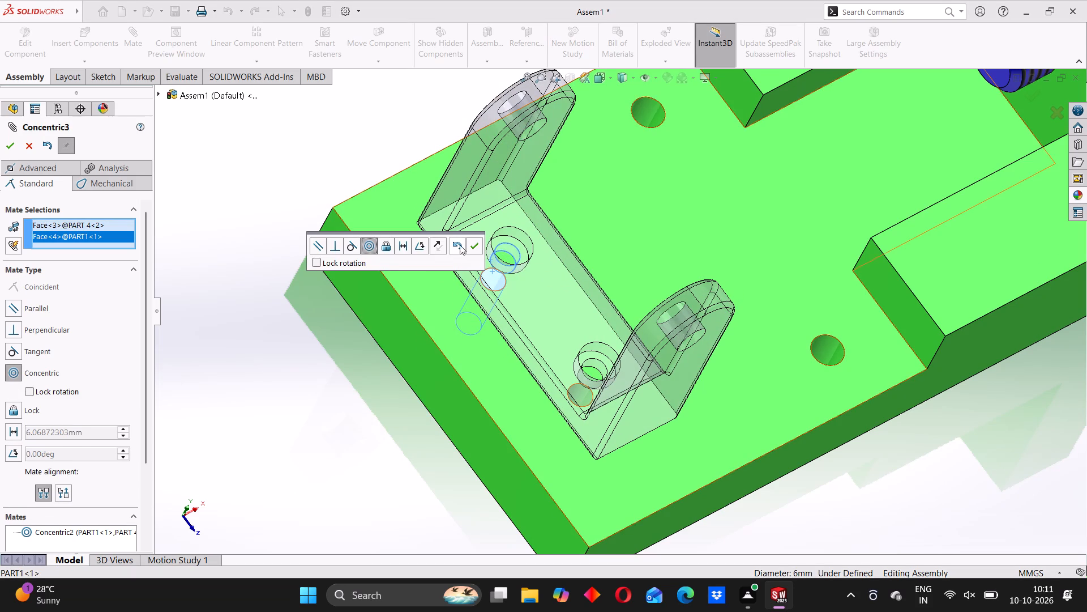
click(470, 243)
Add a coincident mate between the underside of PART 4's floor and the flat top face of the PART1 base.
middle_drag(446, 379, 462, 374)
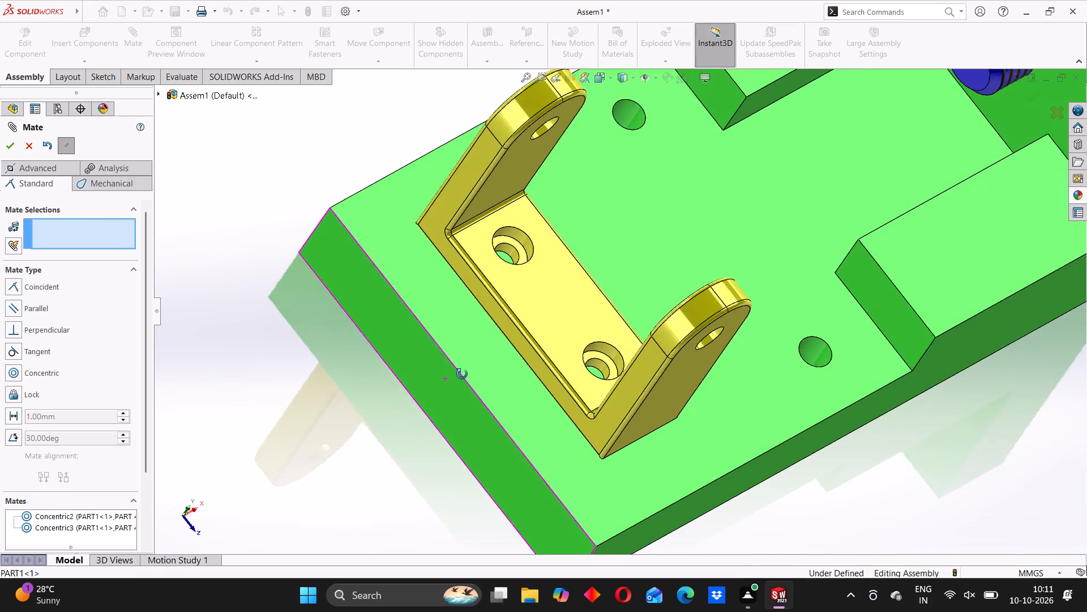
middle_drag(462, 374, 511, 356)
middle_drag(495, 368, 502, 342)
scroll(497, 336, down, 2)
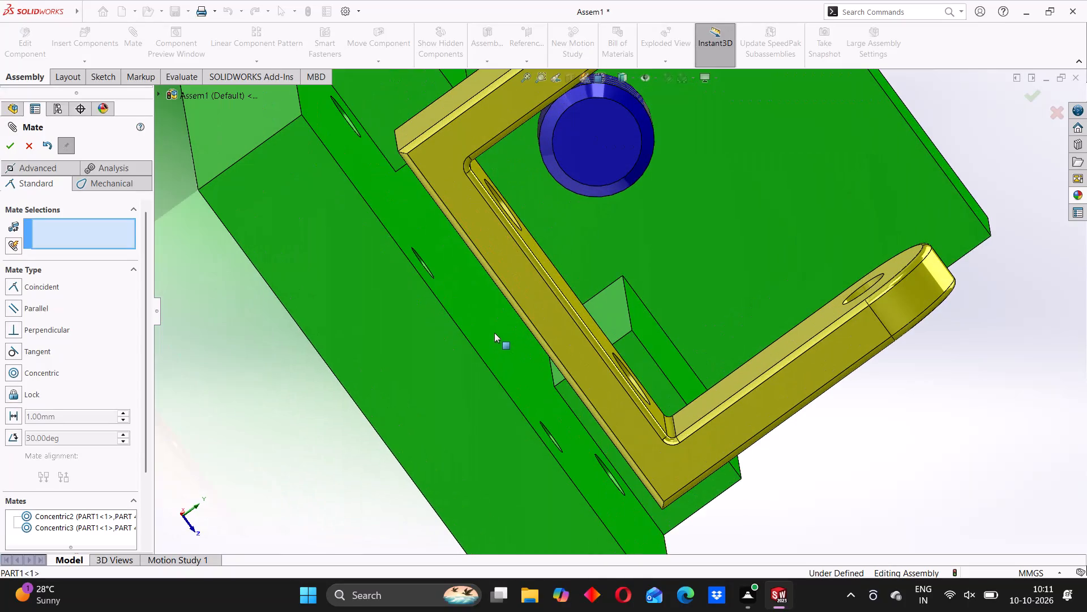
middle_drag(477, 340, 492, 318)
click(495, 289)
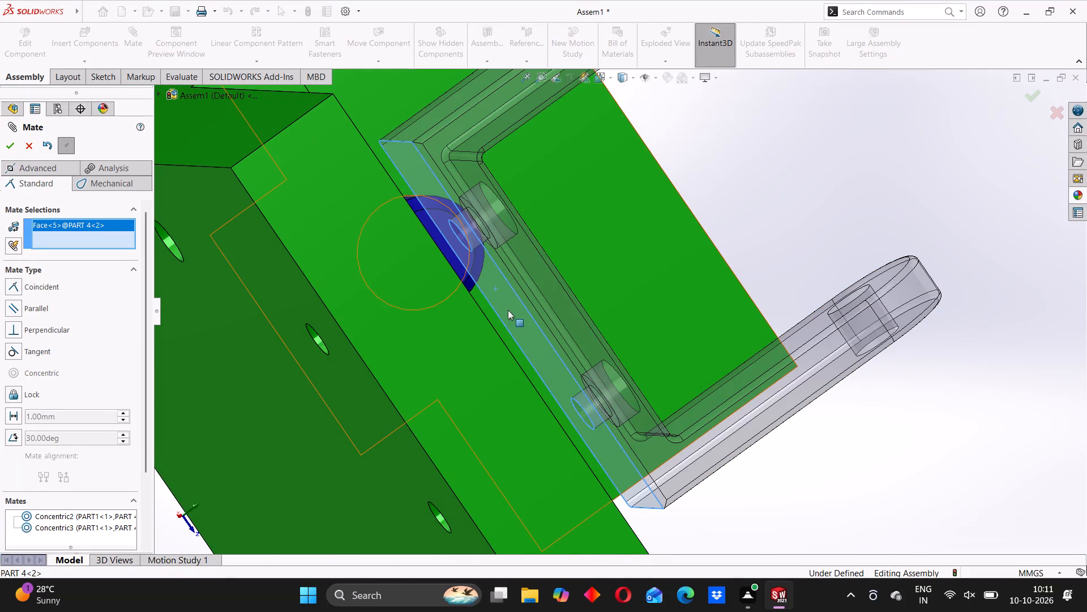
scroll(698, 316, up, 4)
middle_drag(658, 316, 612, 342)
scroll(349, 393, up, 2)
middle_drag(436, 349, 426, 360)
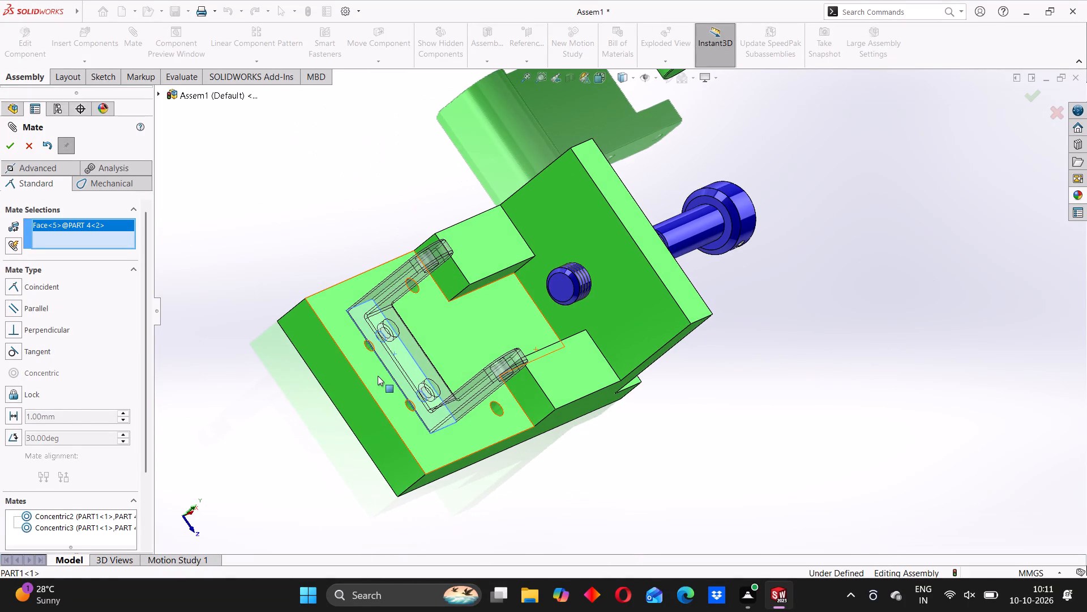
click(378, 376)
click(361, 394)
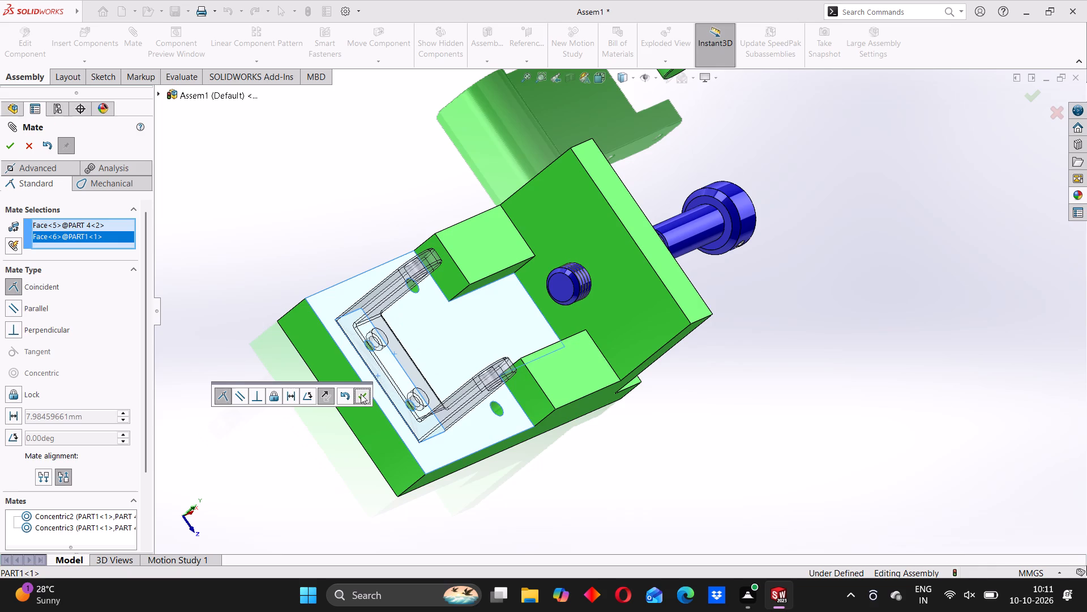
Add a concentric mate between PART3's long cross hole near the middle of its body and the hole in one PART 4 ear.
scroll(426, 378, up, 4)
middle_drag(598, 423, 503, 410)
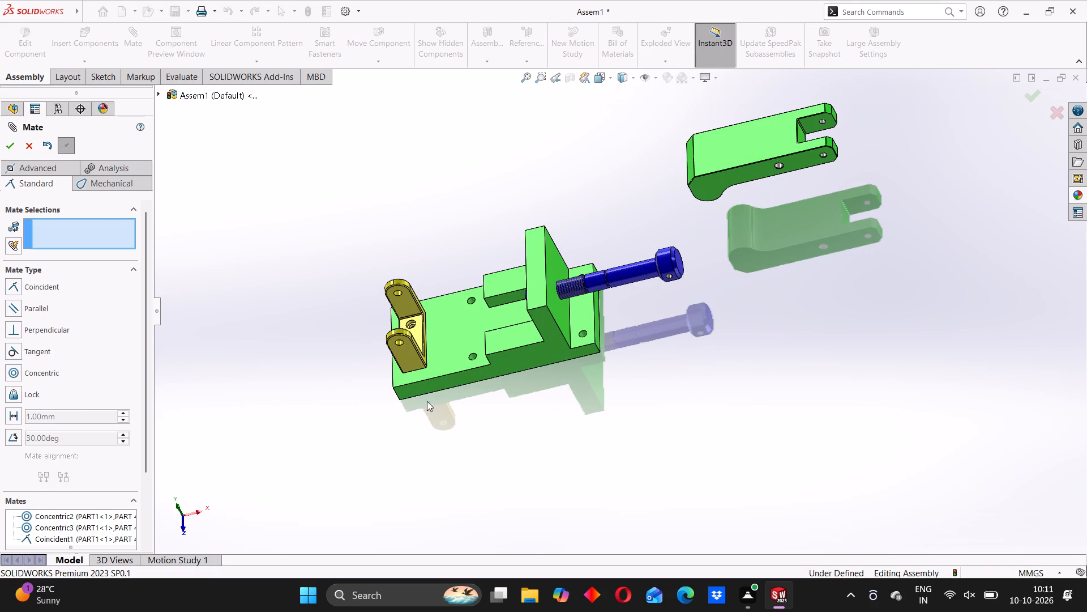
click(337, 379)
scroll(421, 376, down, 2)
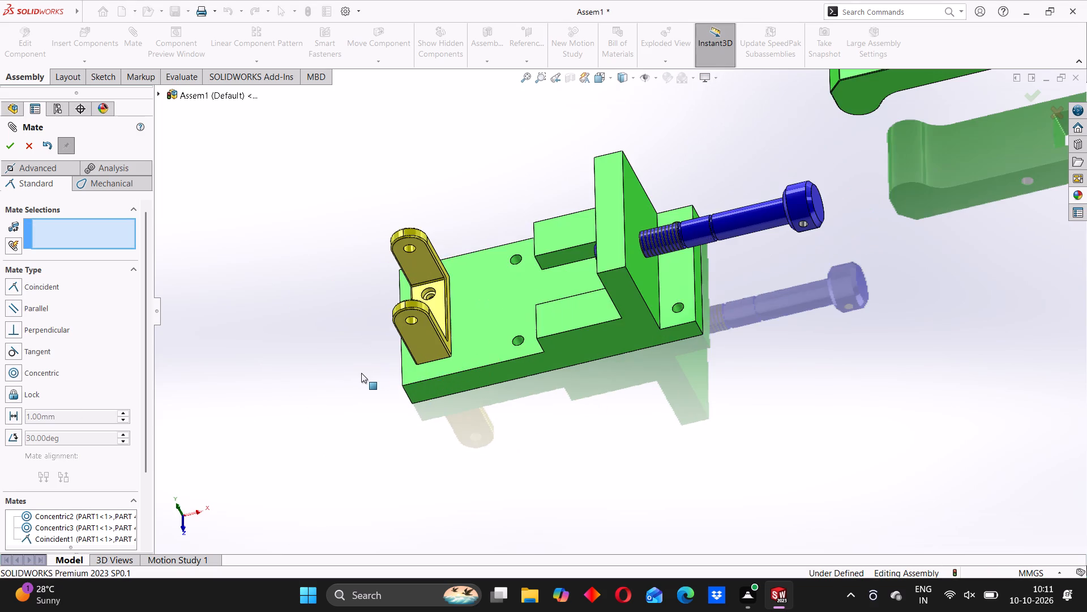
middle_click(361, 373)
scroll(400, 369, up, 1)
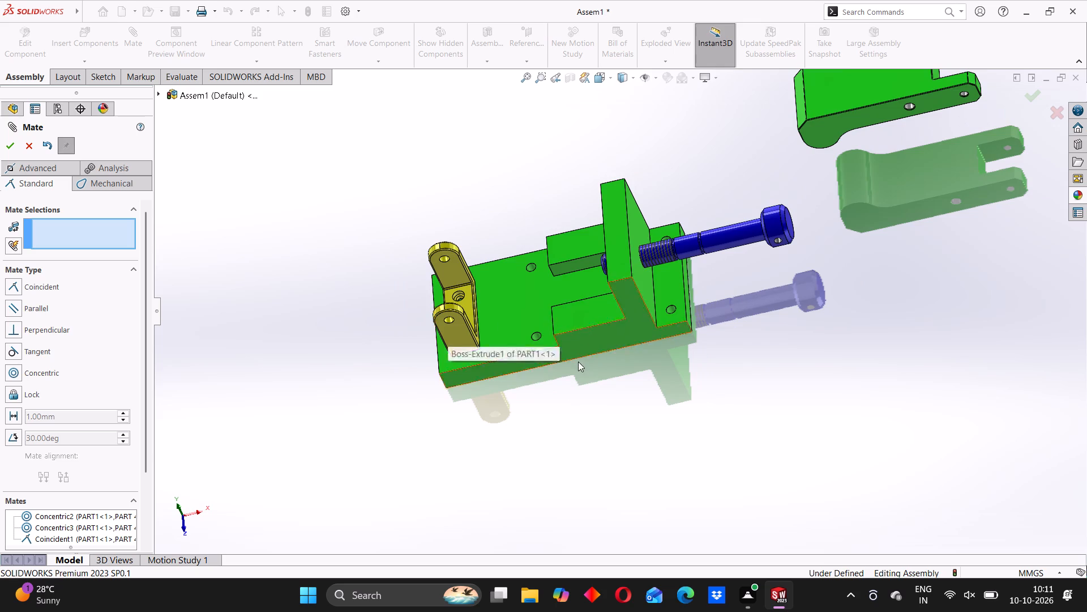
scroll(578, 362, up, 1)
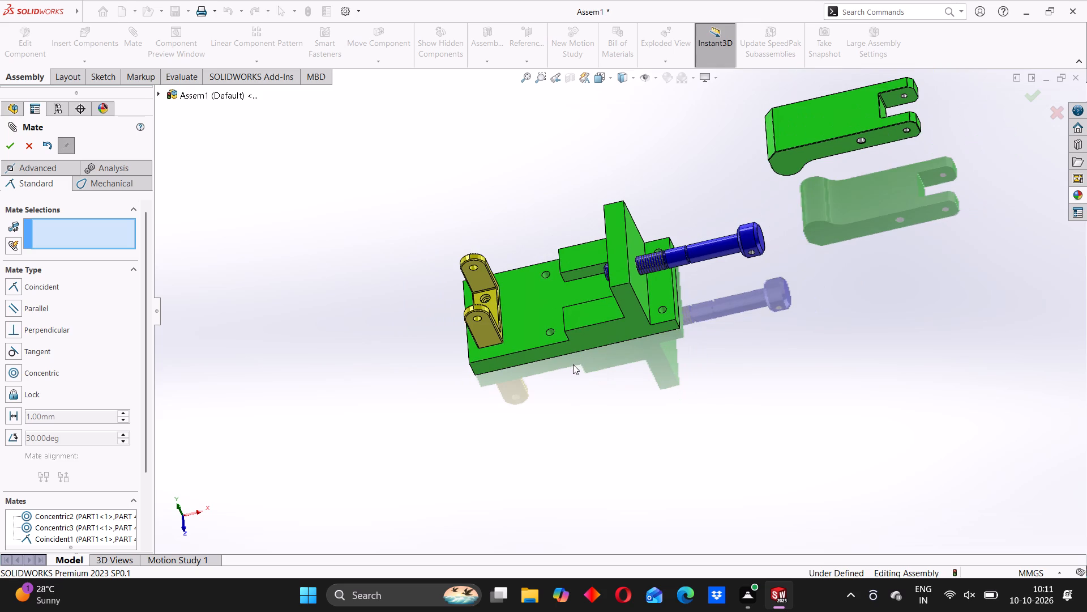
middle_drag(845, 214, 820, 238)
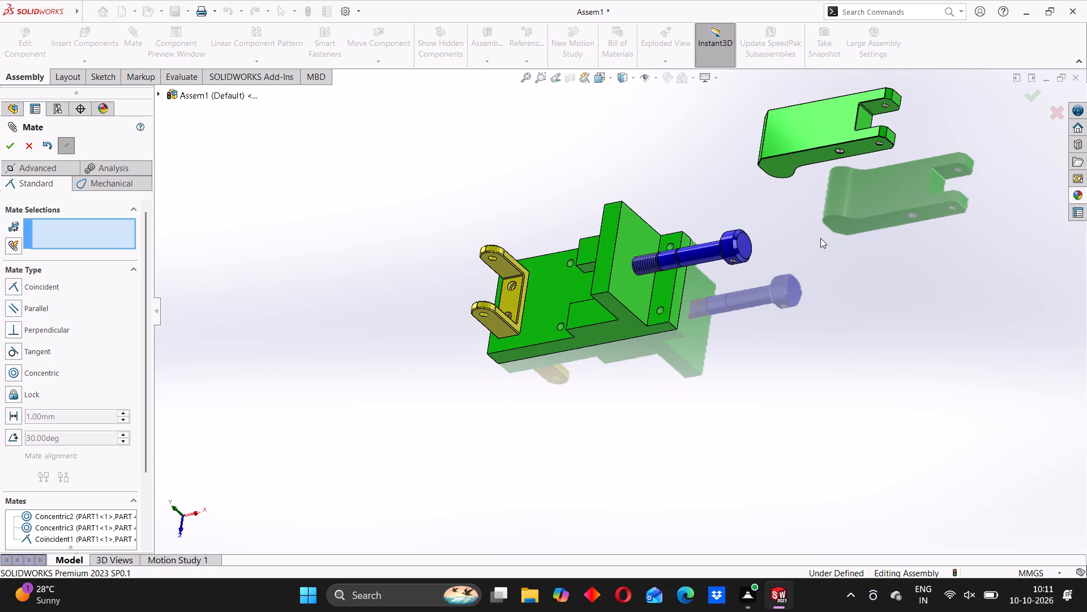
scroll(853, 138, down, 5)
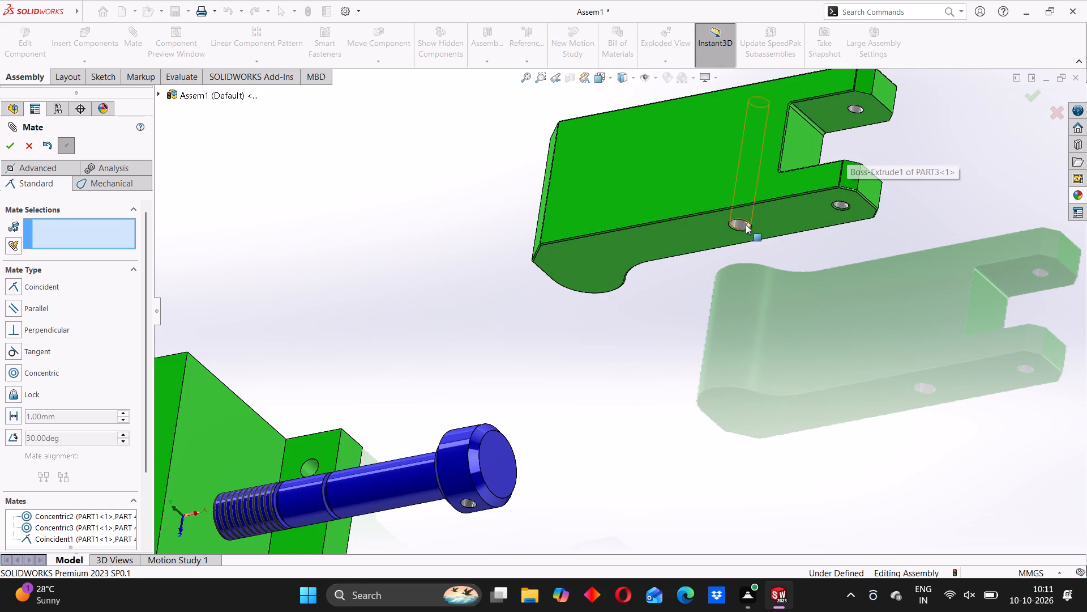
middle_drag(746, 224, 740, 201)
click(738, 220)
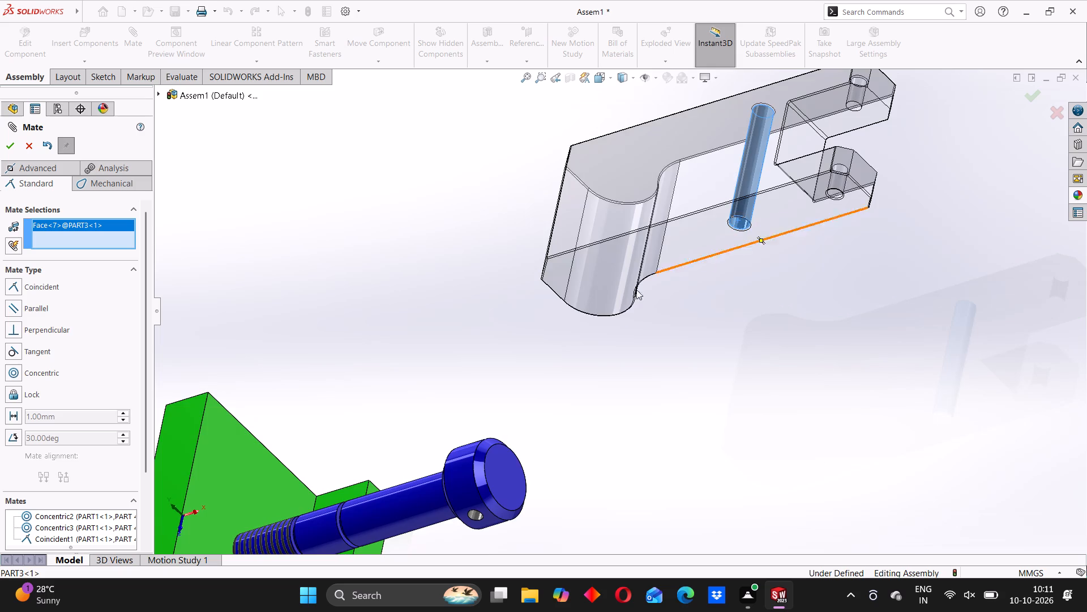
scroll(588, 322, up, 7)
scroll(404, 401, down, 8)
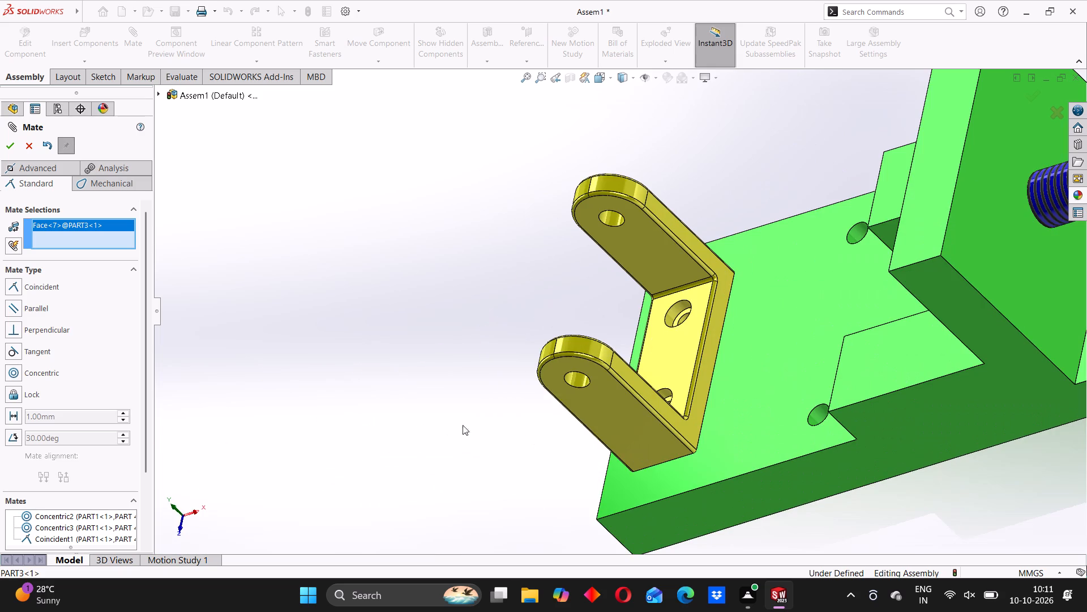
click(580, 381)
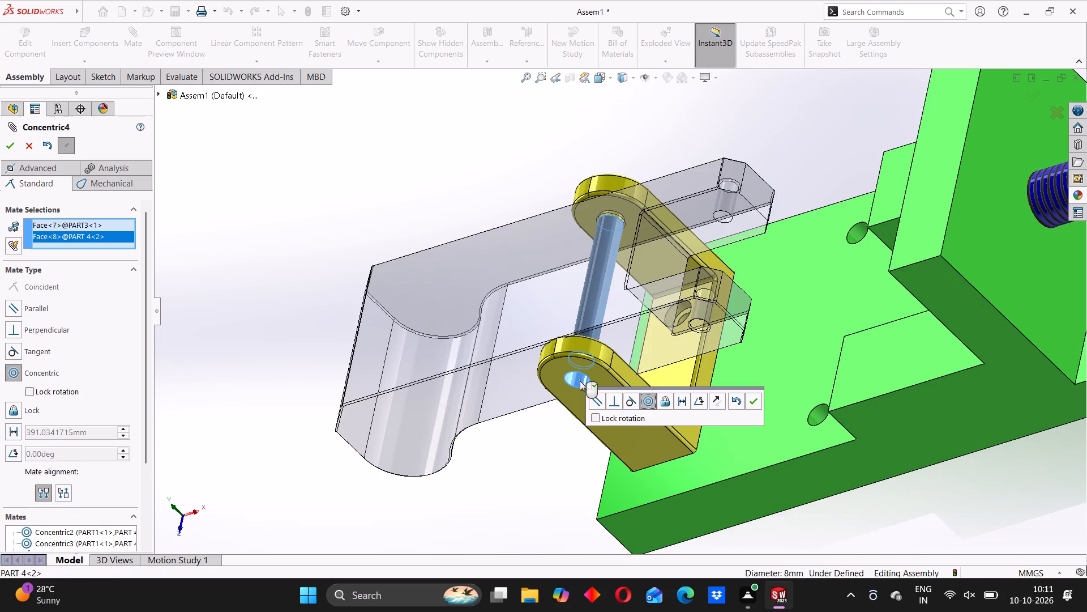
click(754, 403)
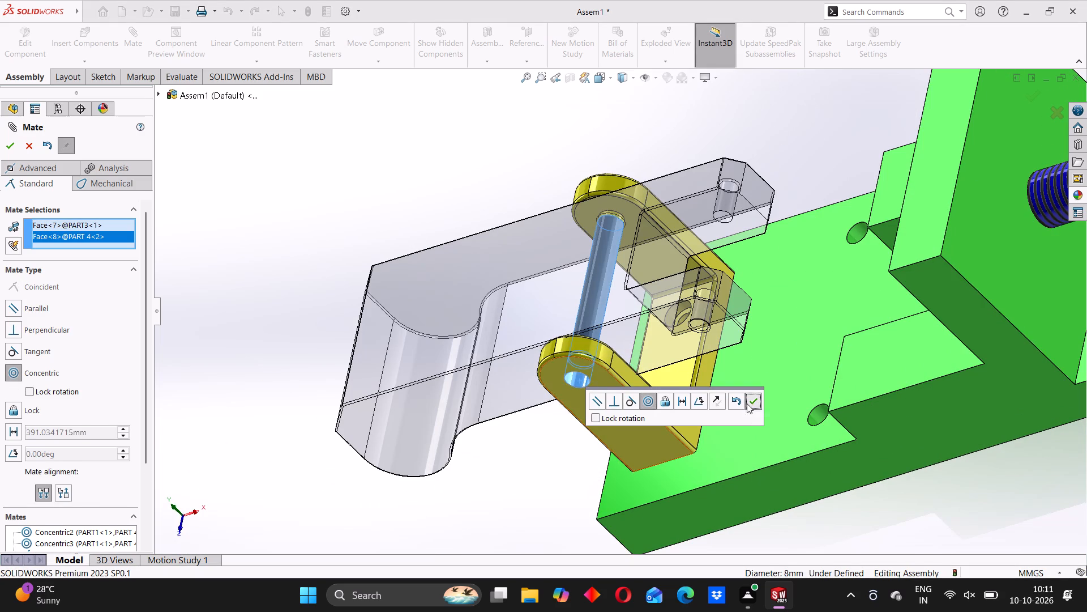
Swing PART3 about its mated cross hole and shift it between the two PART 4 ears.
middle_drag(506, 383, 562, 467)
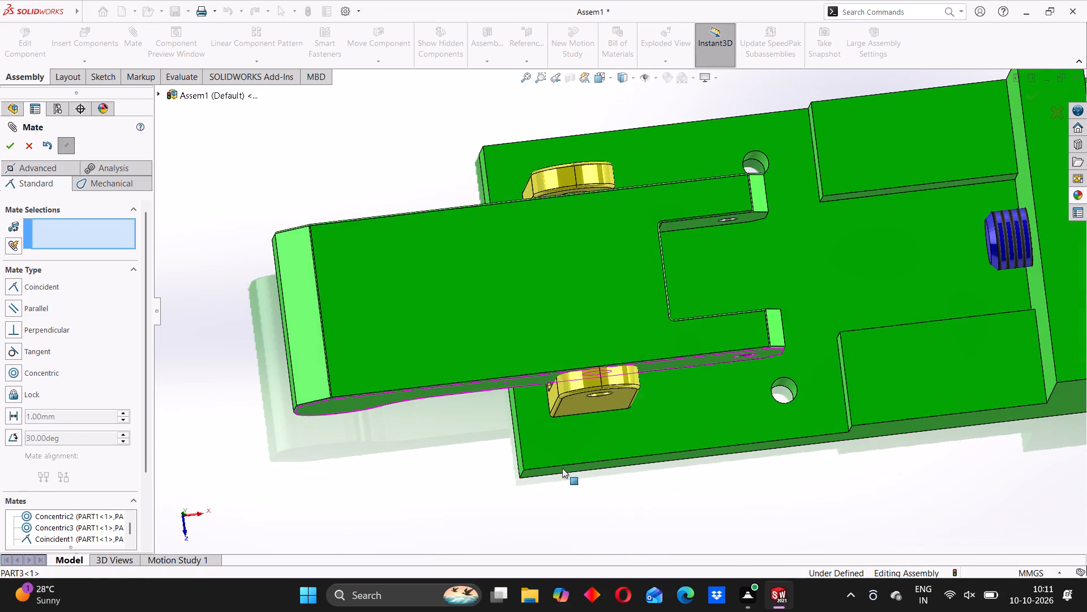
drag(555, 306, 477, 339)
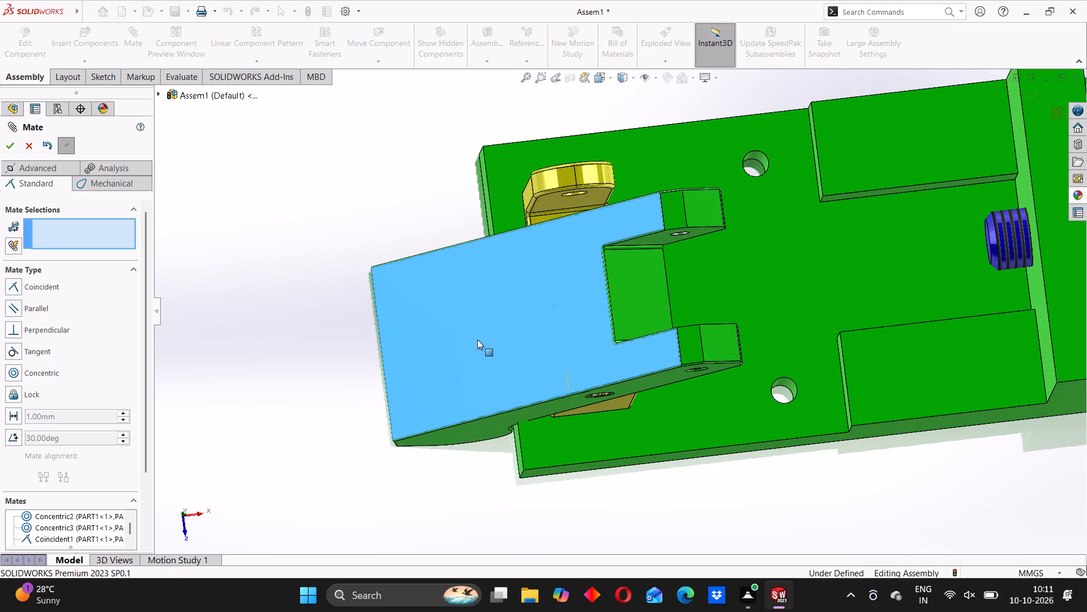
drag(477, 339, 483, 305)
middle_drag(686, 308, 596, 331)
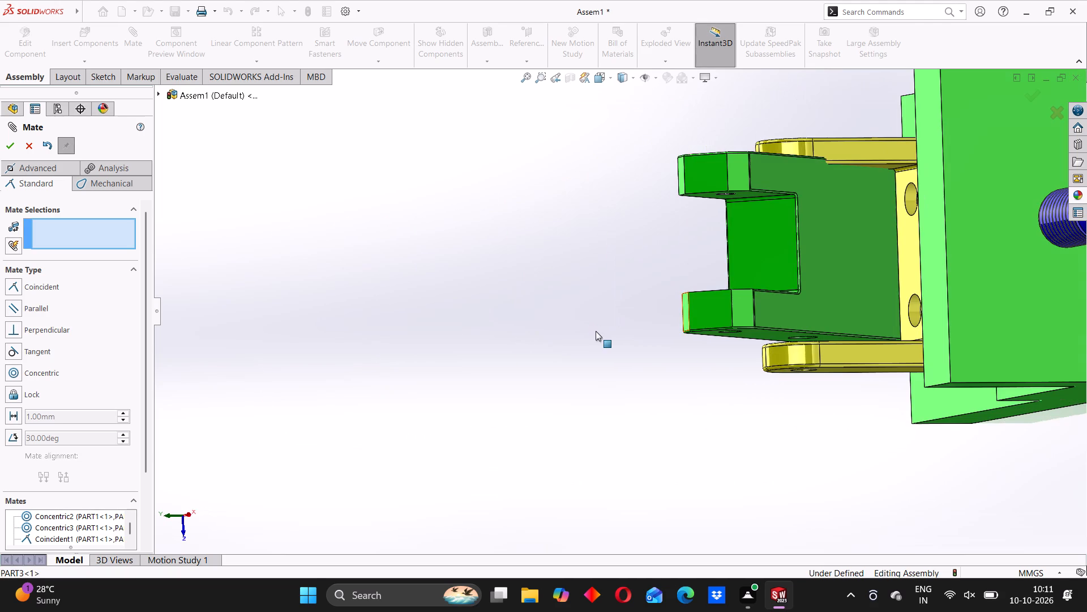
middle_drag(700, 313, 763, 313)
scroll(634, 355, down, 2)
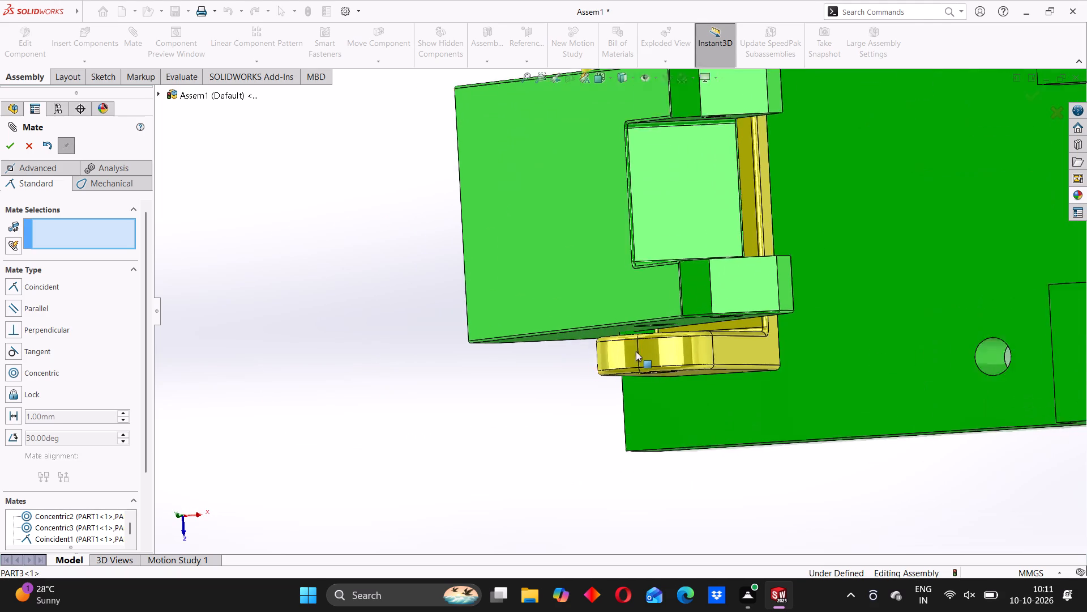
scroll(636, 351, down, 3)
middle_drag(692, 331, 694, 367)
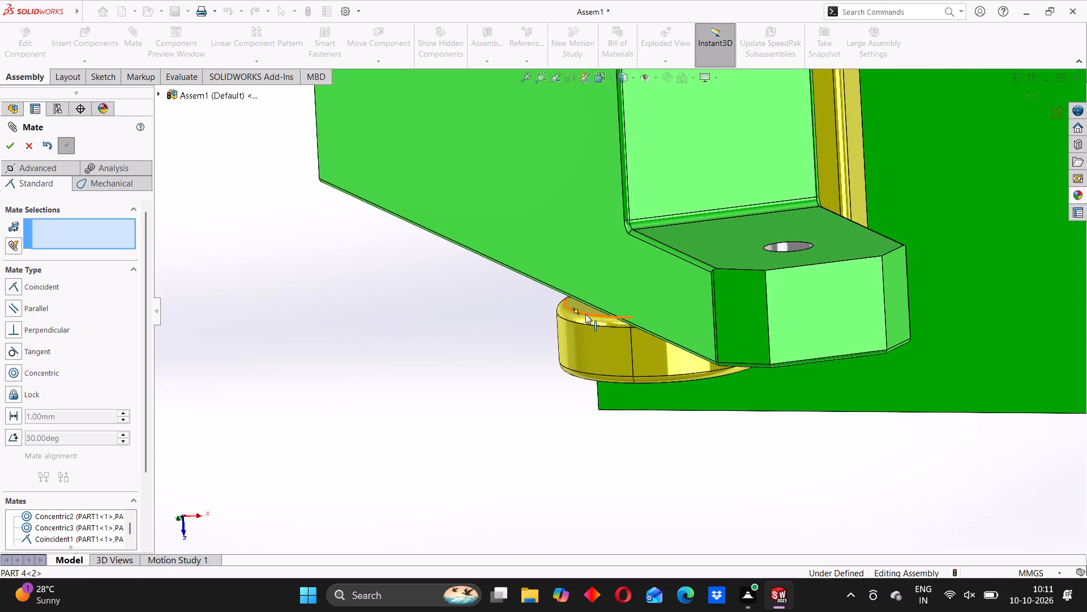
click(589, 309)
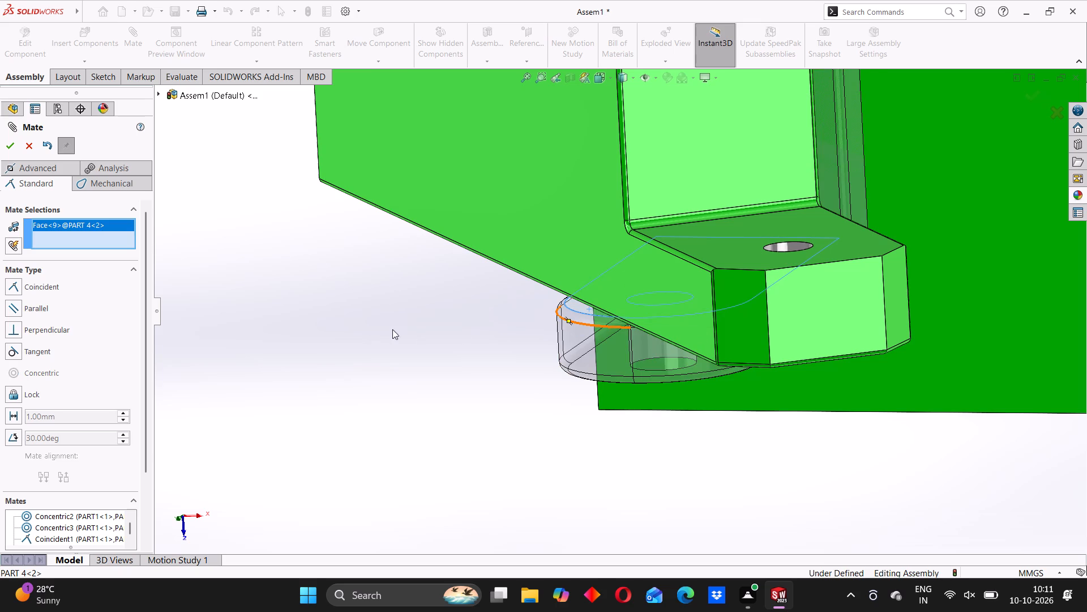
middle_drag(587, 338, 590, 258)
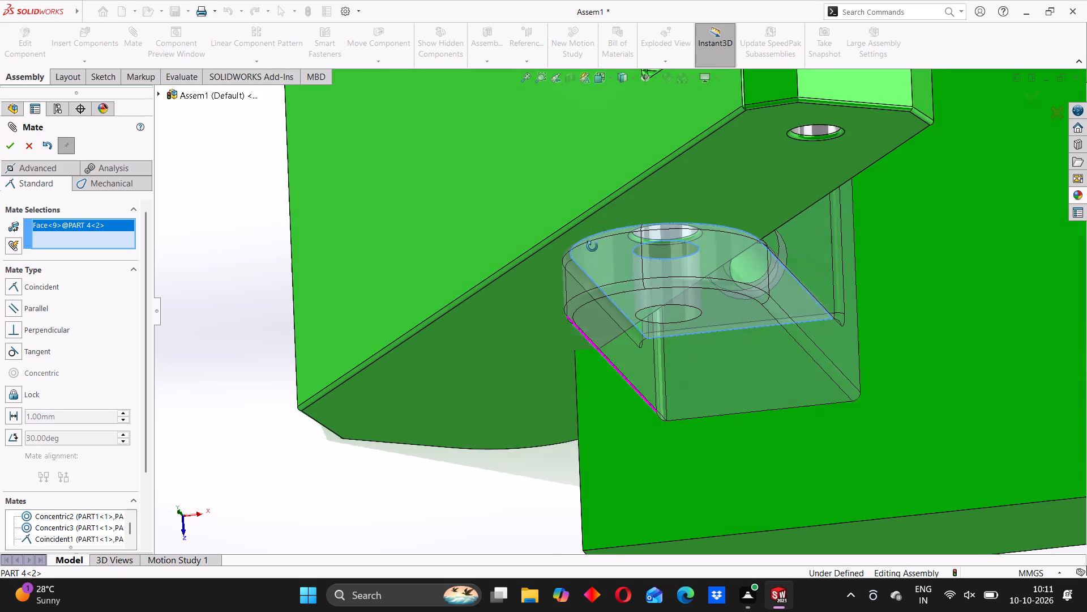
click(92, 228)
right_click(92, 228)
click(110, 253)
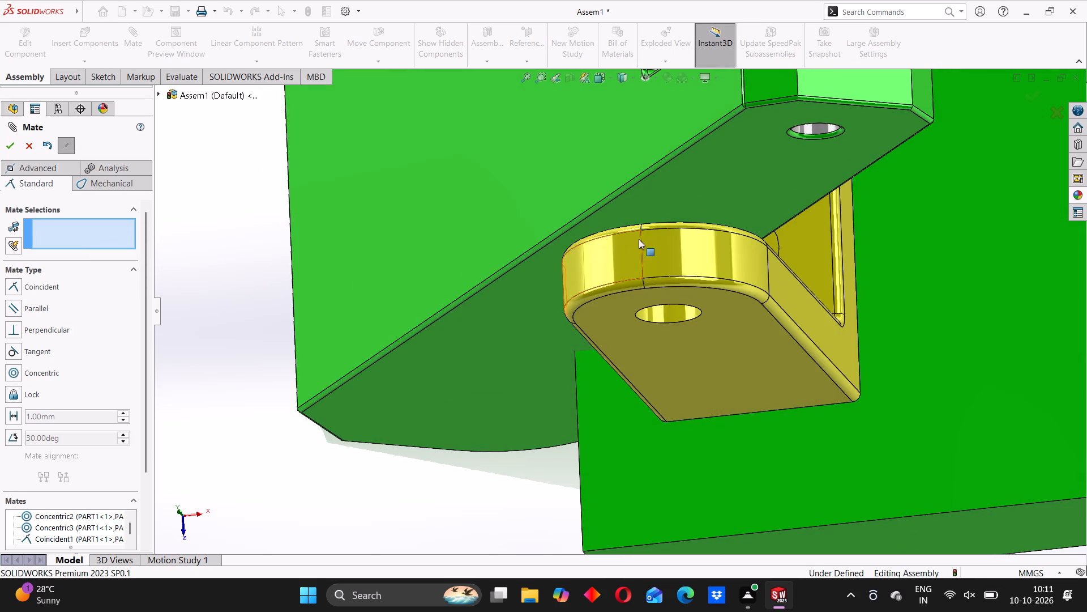
Swing PART3 back and forth about PART 4's ear holes, leaving its forked end pointing towards the base's upright wall.
scroll(648, 228, up, 6)
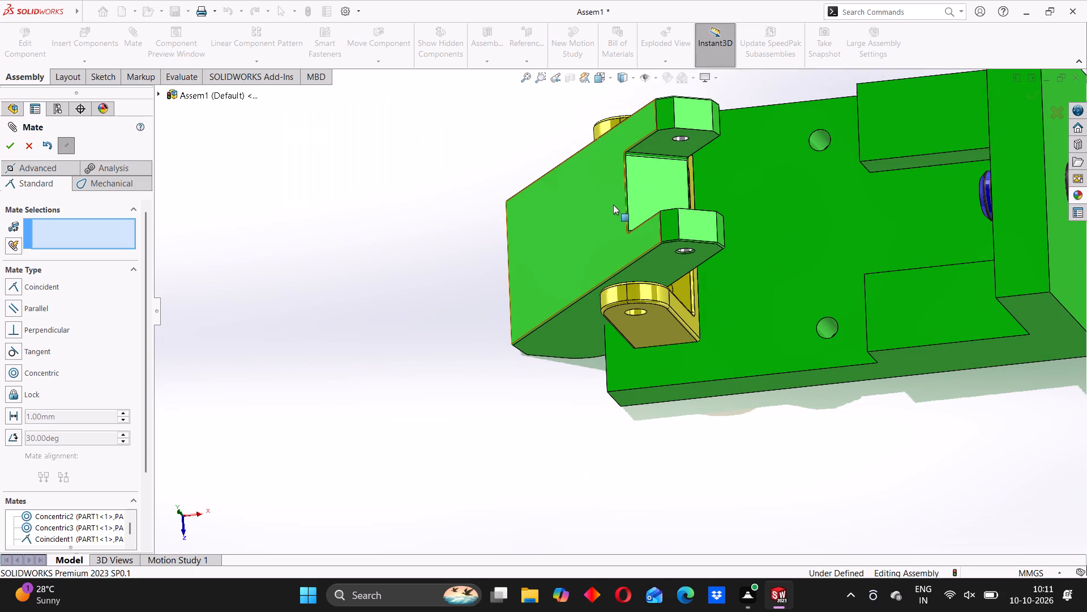
drag(602, 170, 610, 176)
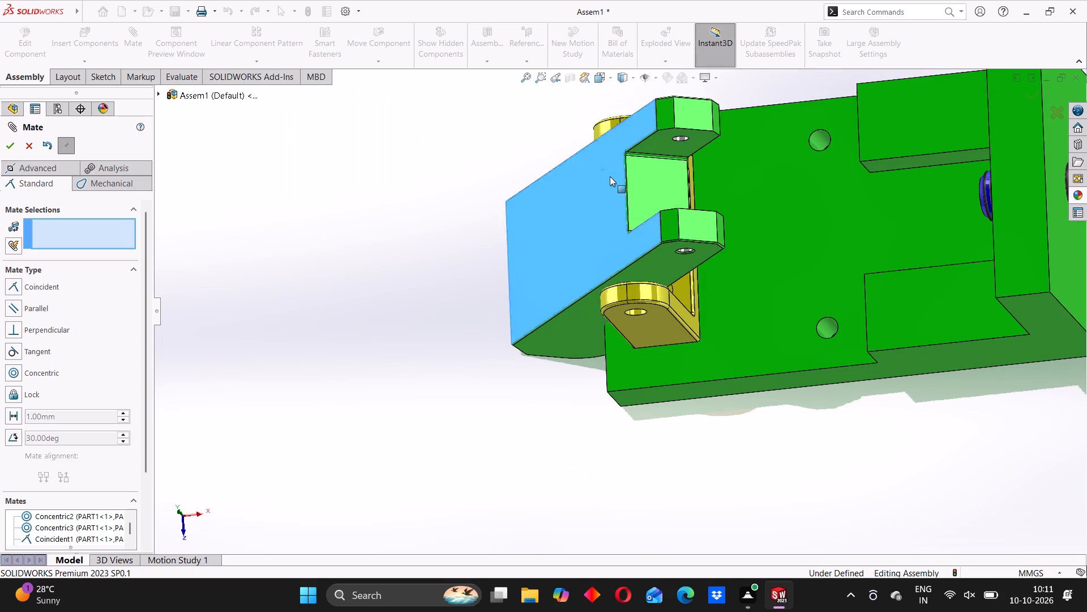
drag(610, 176, 529, 191)
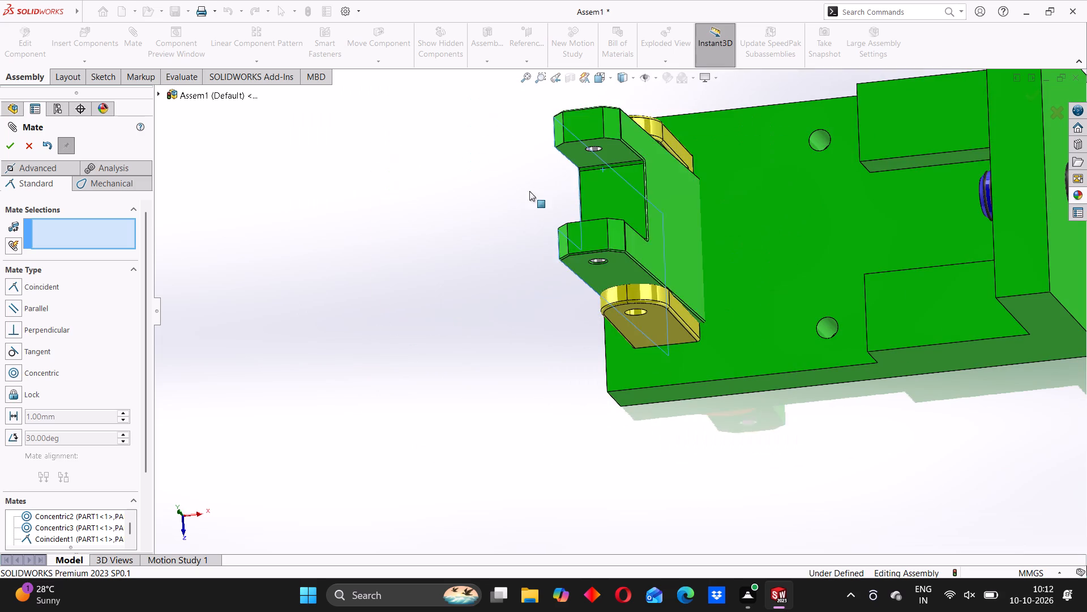
drag(529, 191, 622, 198)
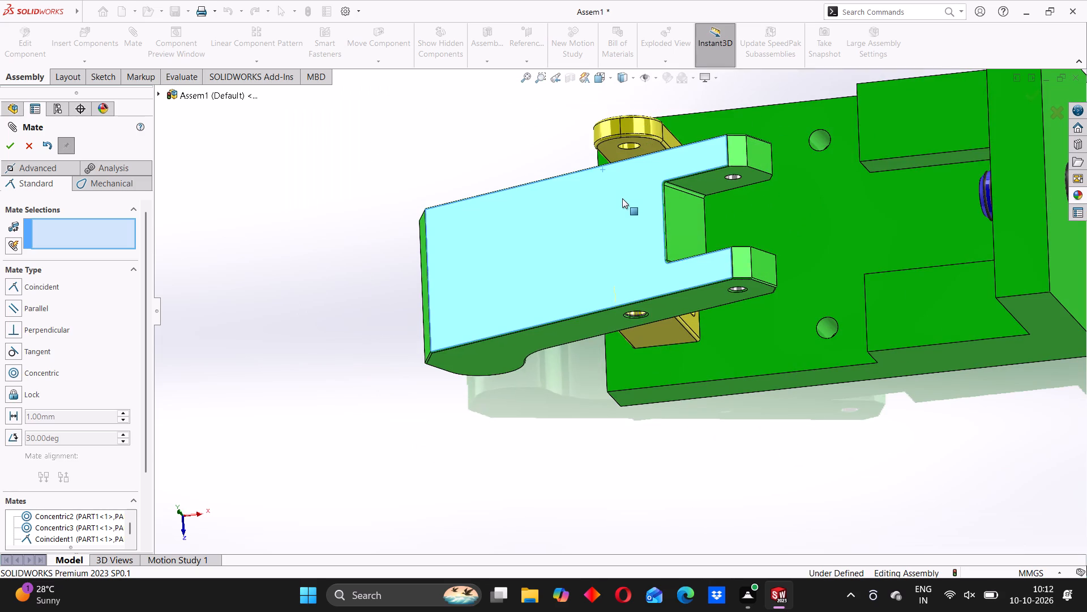
drag(622, 198, 625, 176)
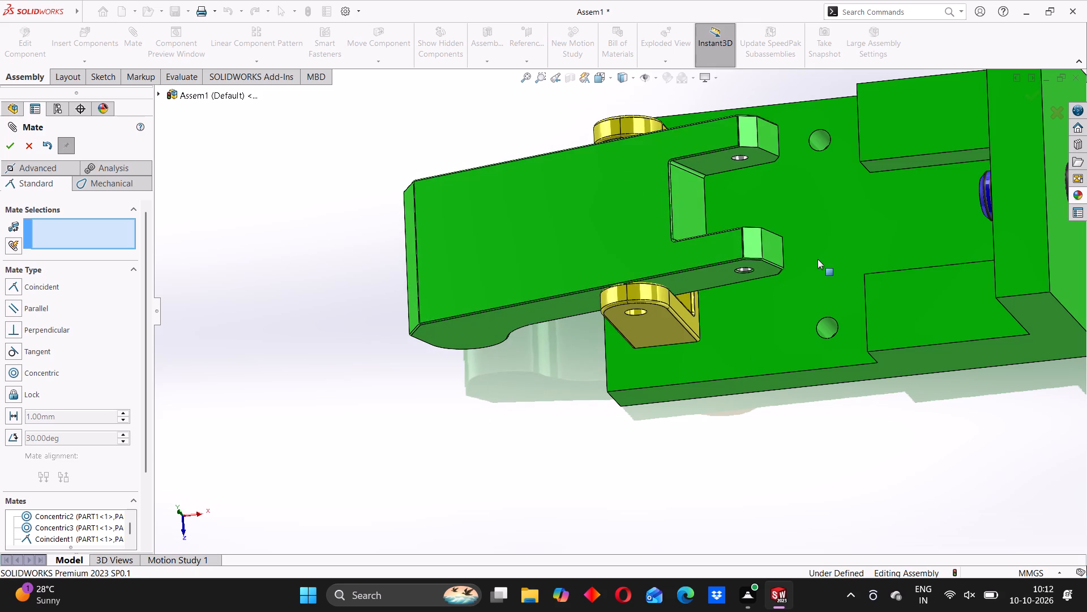
Set up a centered width mate for PART3 between PART 4's ears, starting with one ear's inner face as width reference.
scroll(818, 259, up, 4)
middle_drag(693, 355, 682, 193)
scroll(605, 287, down, 2)
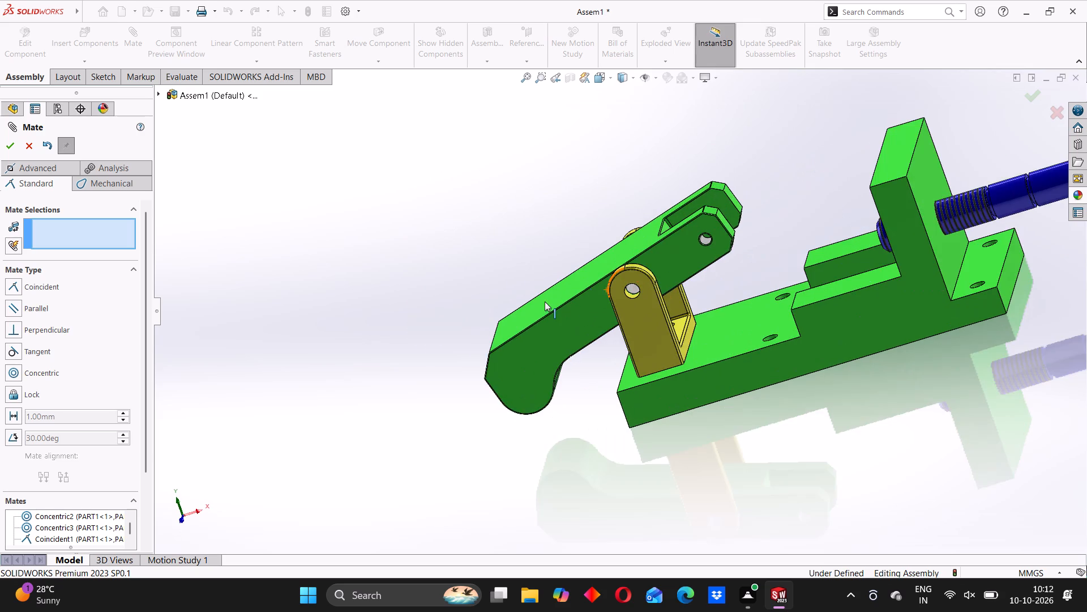
middle_drag(546, 303, 635, 333)
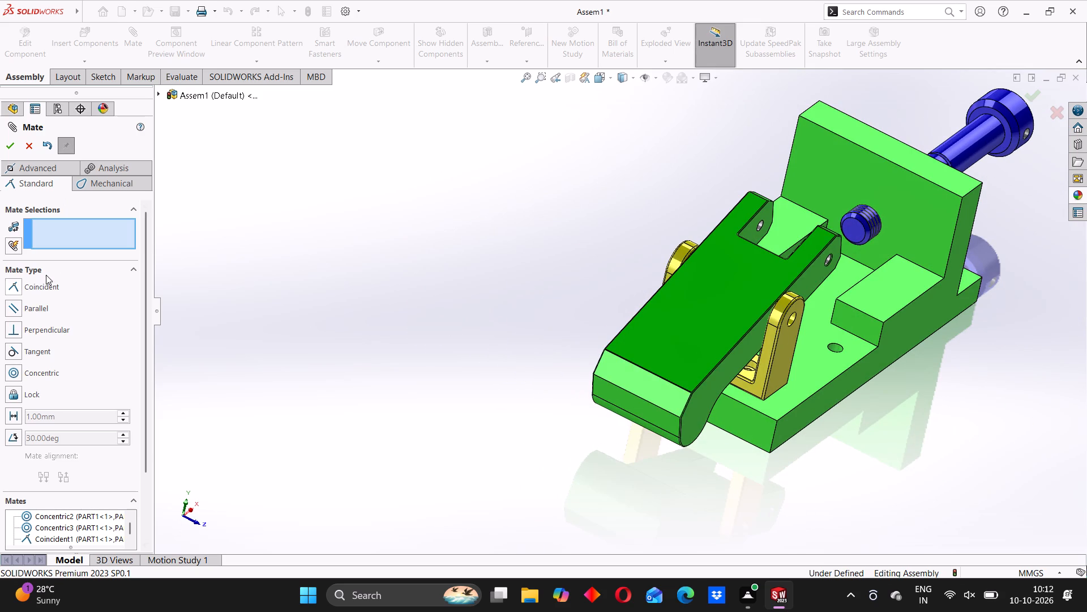
click(91, 167)
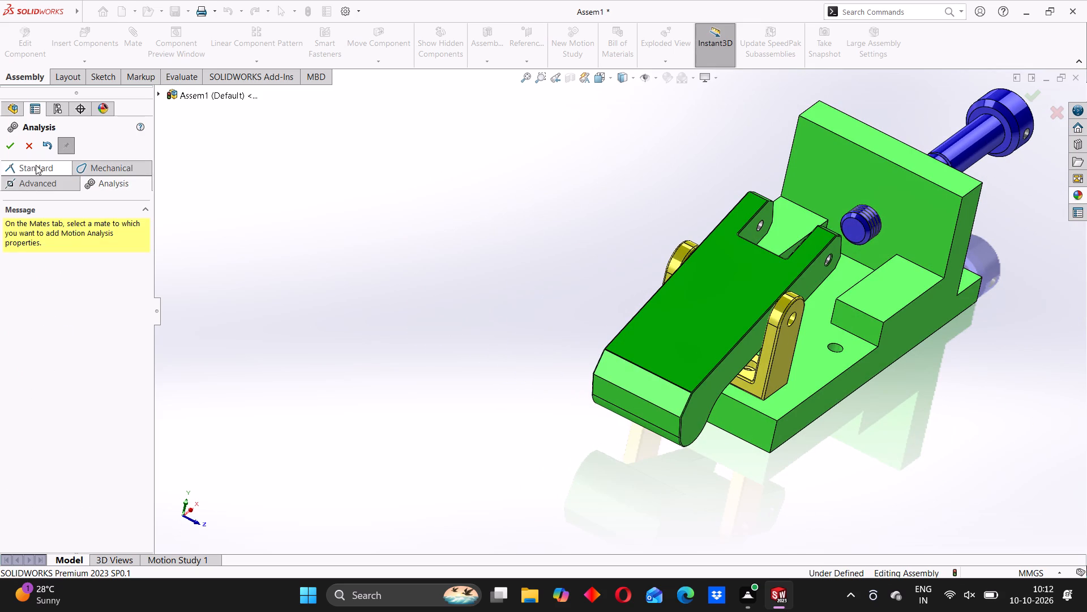
click(31, 182)
click(18, 326)
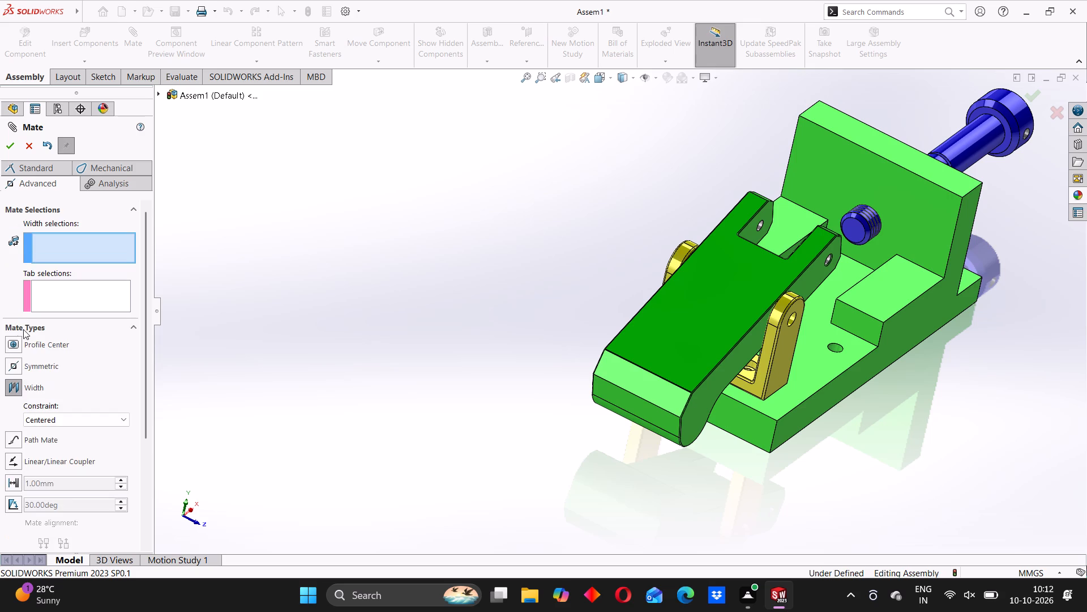
scroll(742, 307, down, 8)
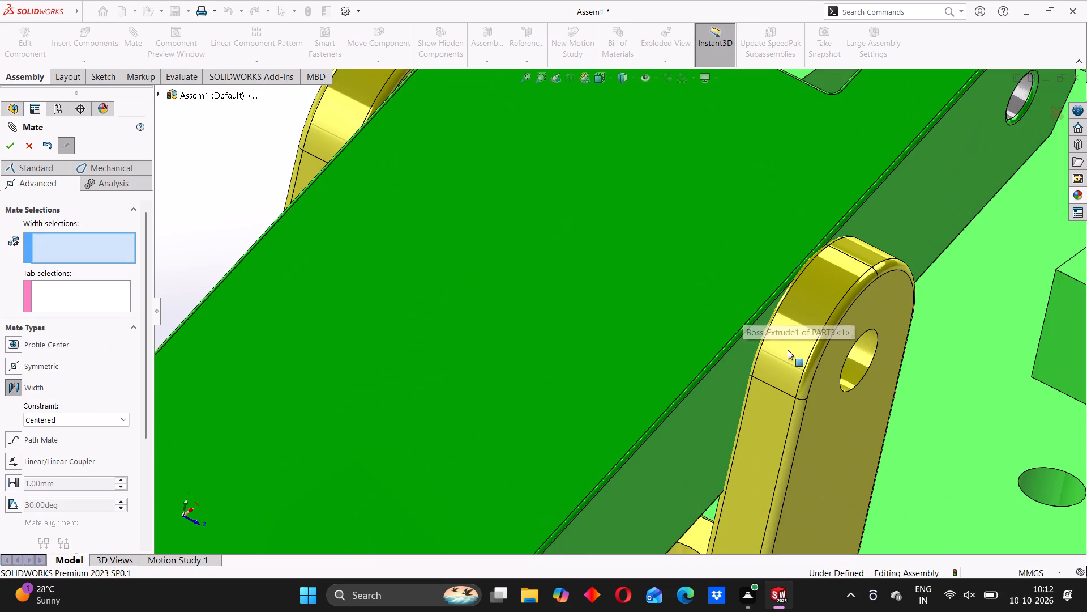
drag(736, 357, 707, 342)
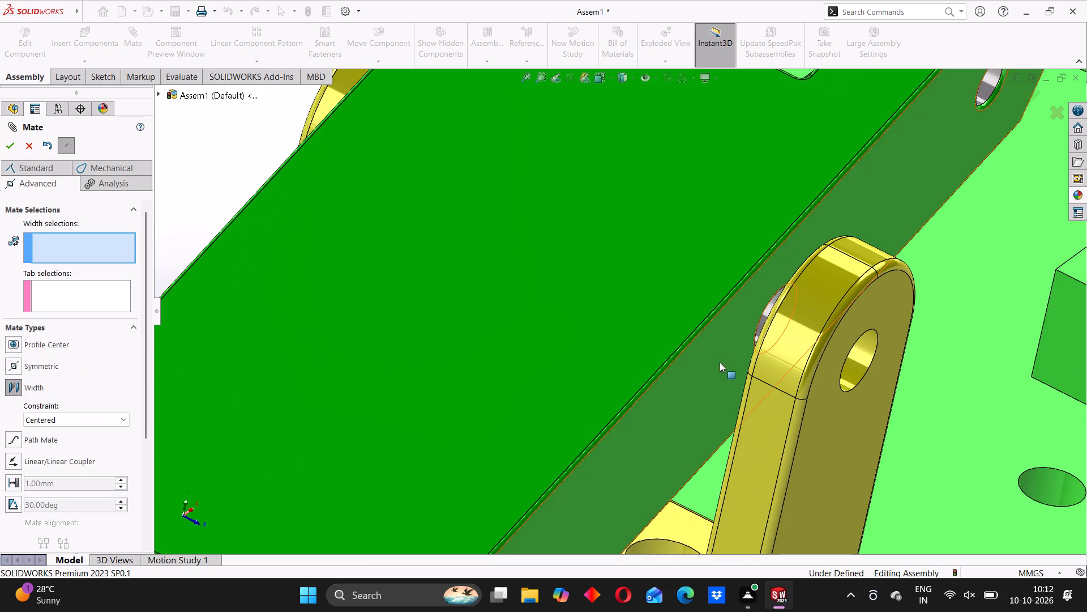
middle_drag(724, 366, 758, 386)
click(748, 362)
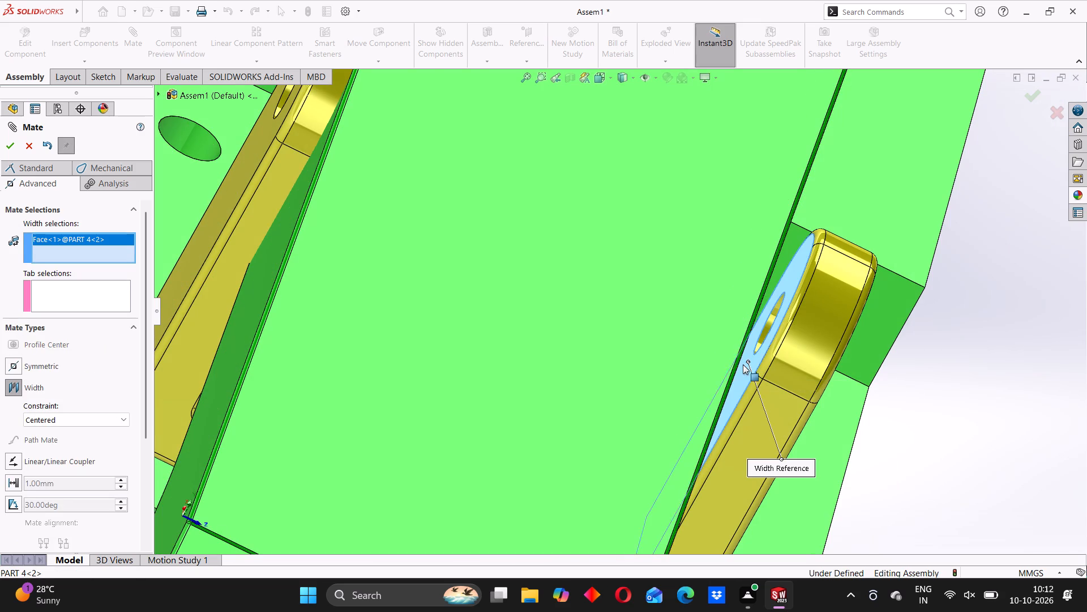
scroll(479, 310, up, 2)
scroll(437, 279, up, 2)
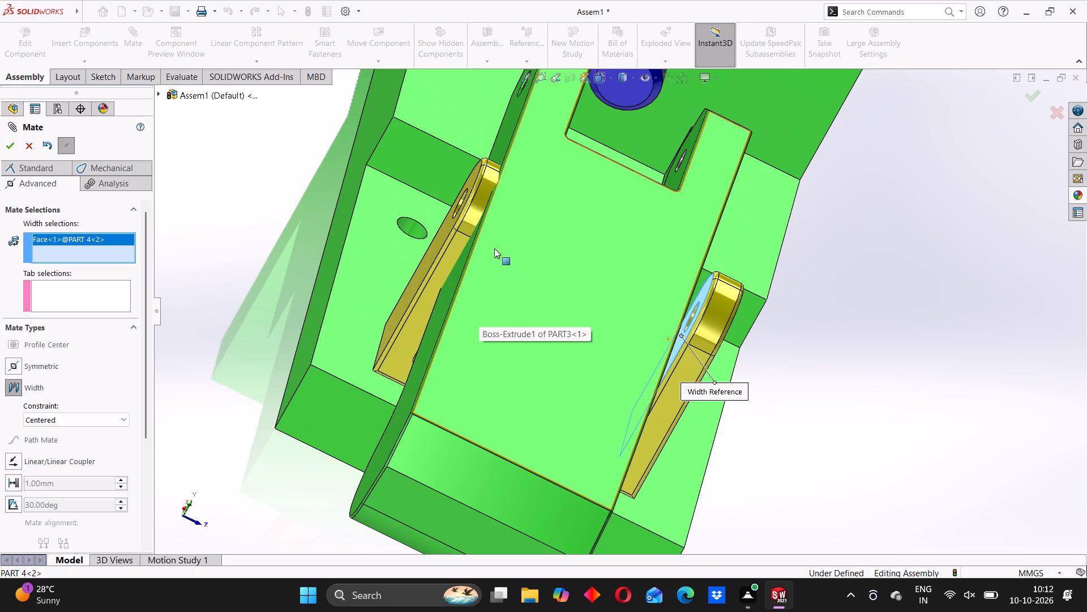
middle_drag(493, 248, 510, 257)
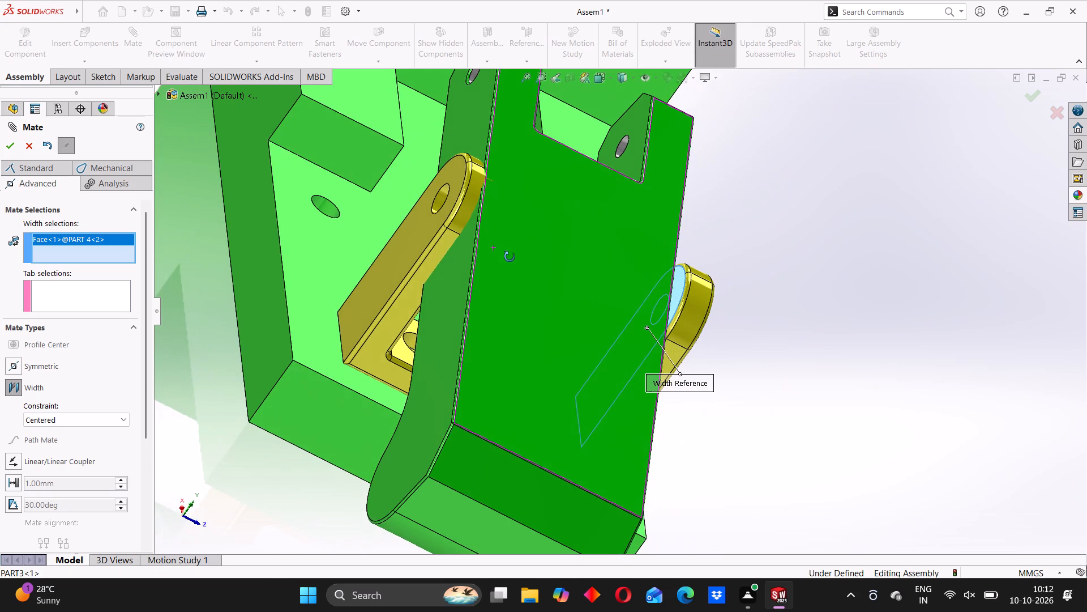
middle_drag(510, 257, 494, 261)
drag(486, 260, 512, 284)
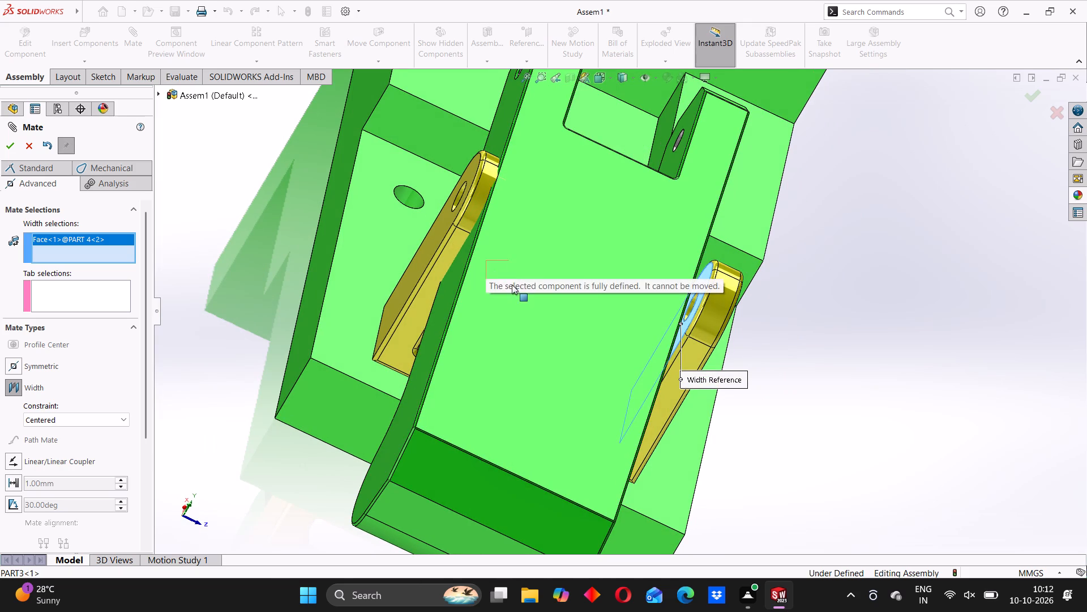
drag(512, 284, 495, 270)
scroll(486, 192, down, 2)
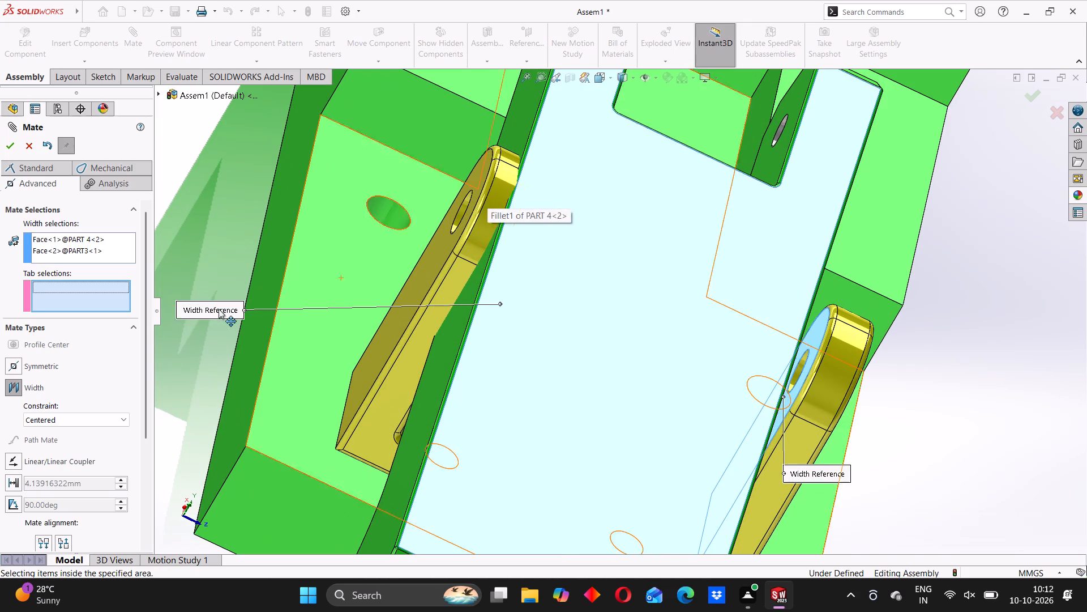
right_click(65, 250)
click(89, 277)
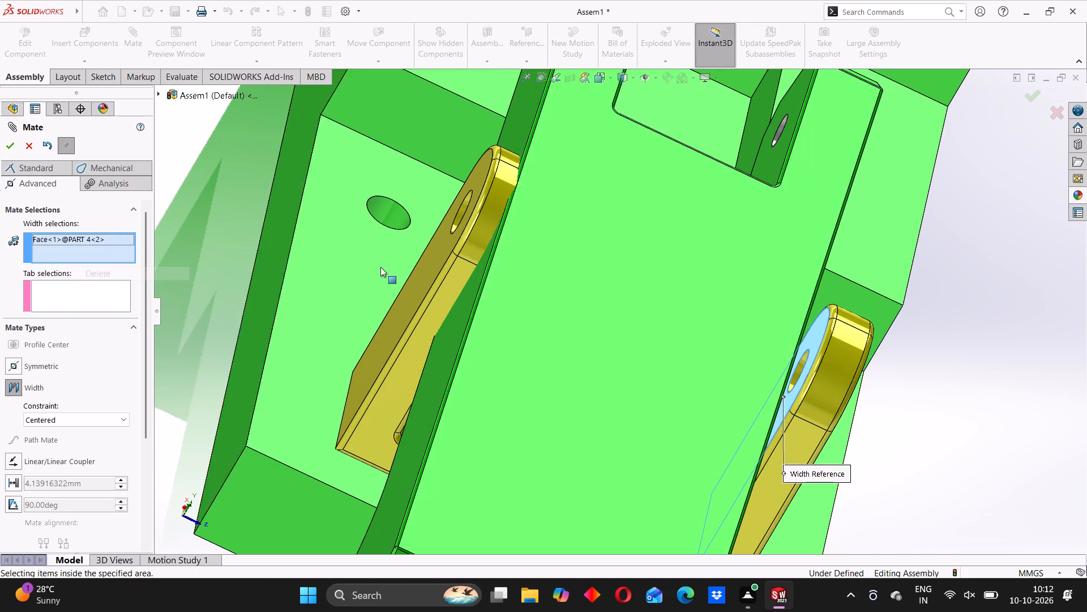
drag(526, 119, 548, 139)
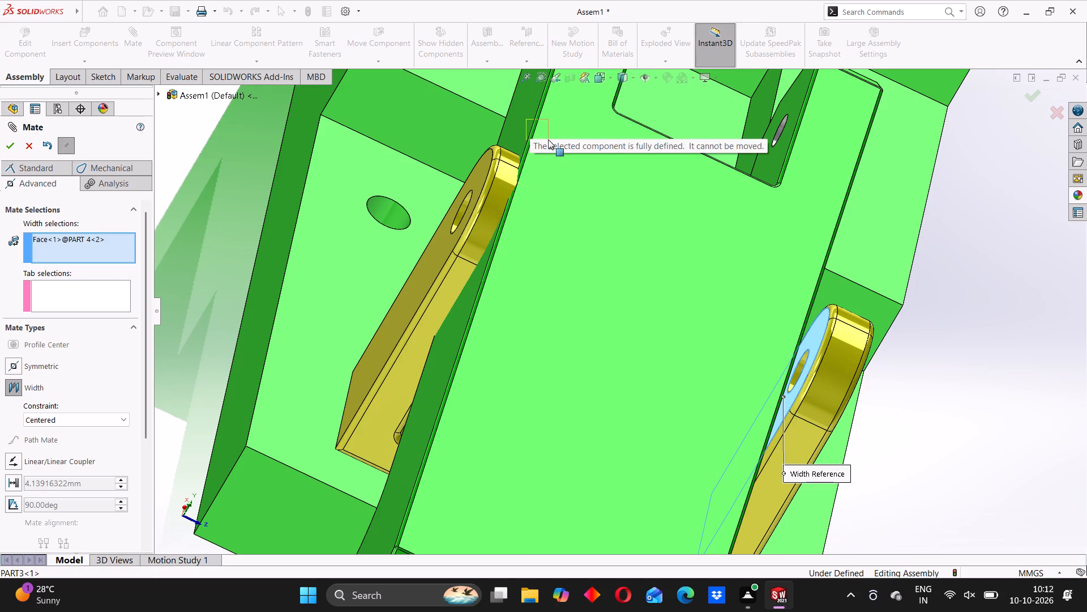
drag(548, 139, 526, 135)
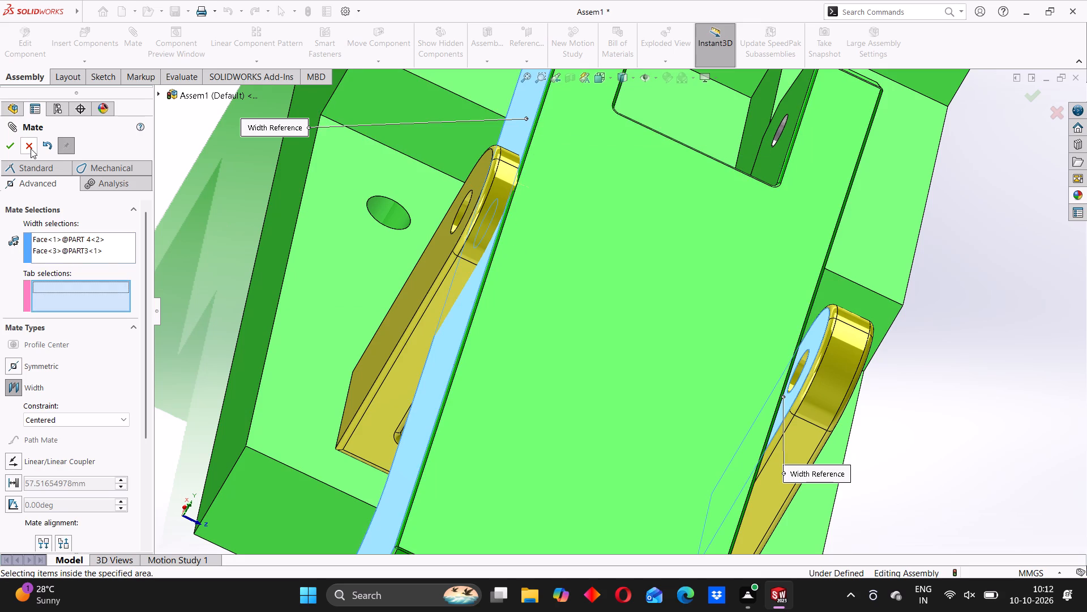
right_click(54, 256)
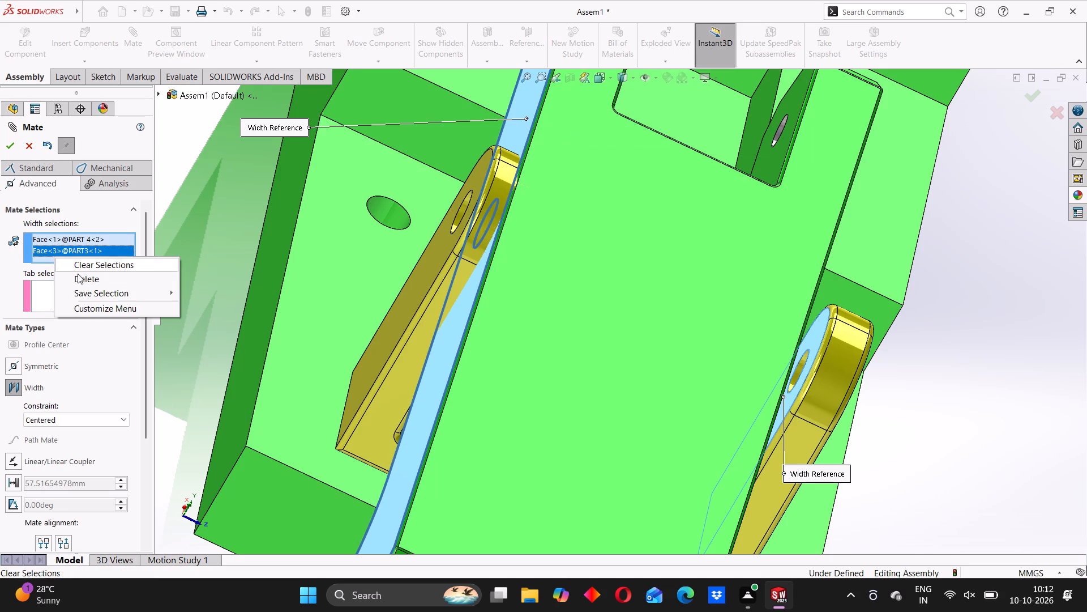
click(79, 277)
Complete the centered width mate using the other PART 4 ear's inner face as second width reference and PART3's two side faces as tabs.
middle_drag(420, 399, 448, 298)
middle_drag(401, 436, 405, 363)
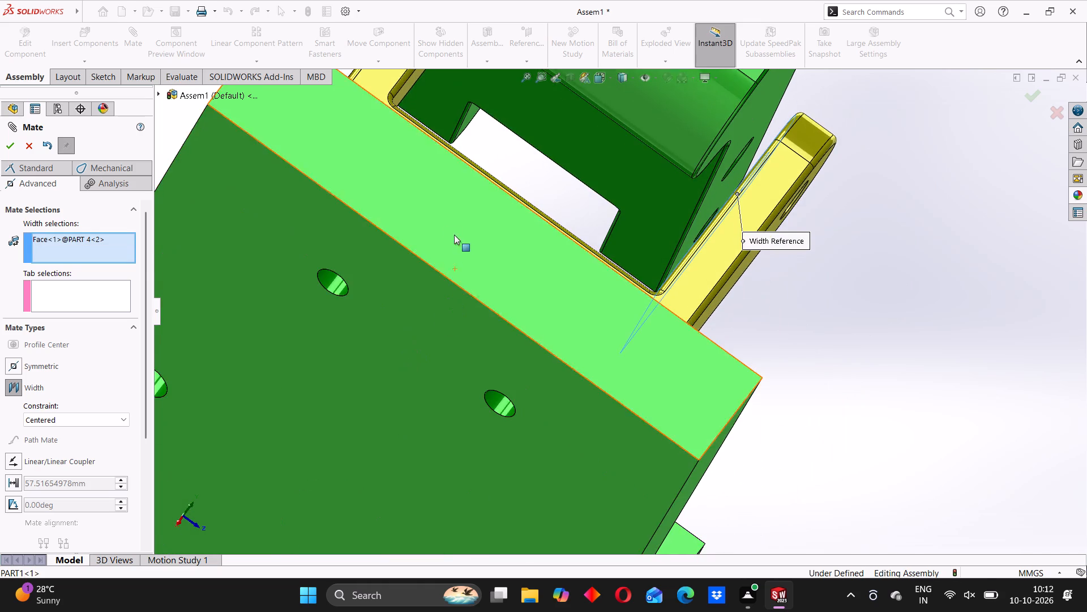
middle_drag(453, 235, 441, 238)
click(448, 88)
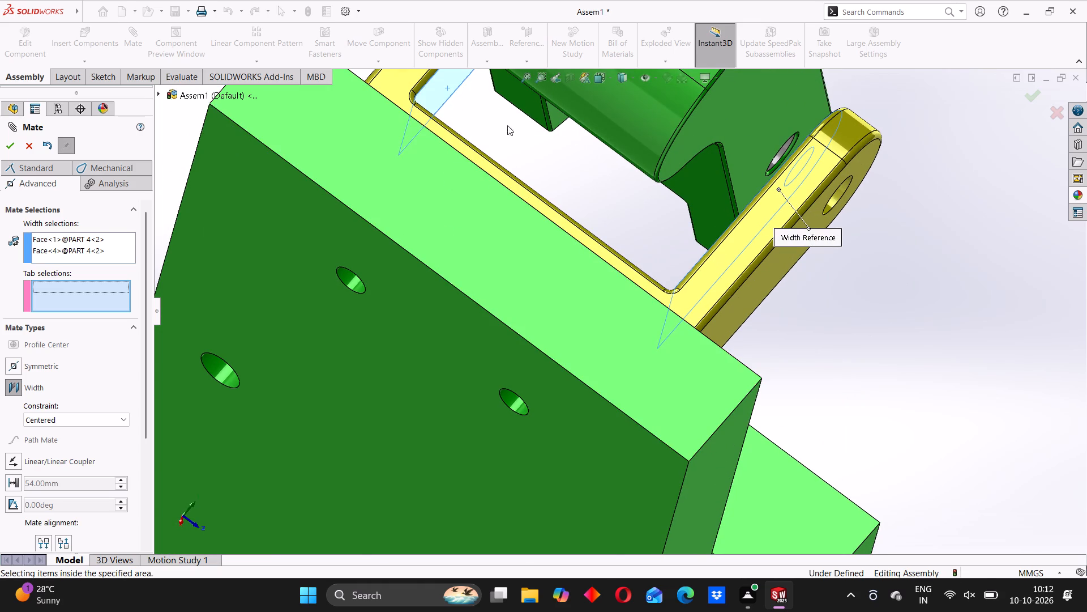
scroll(535, 148, up, 3)
middle_drag(529, 180, 527, 208)
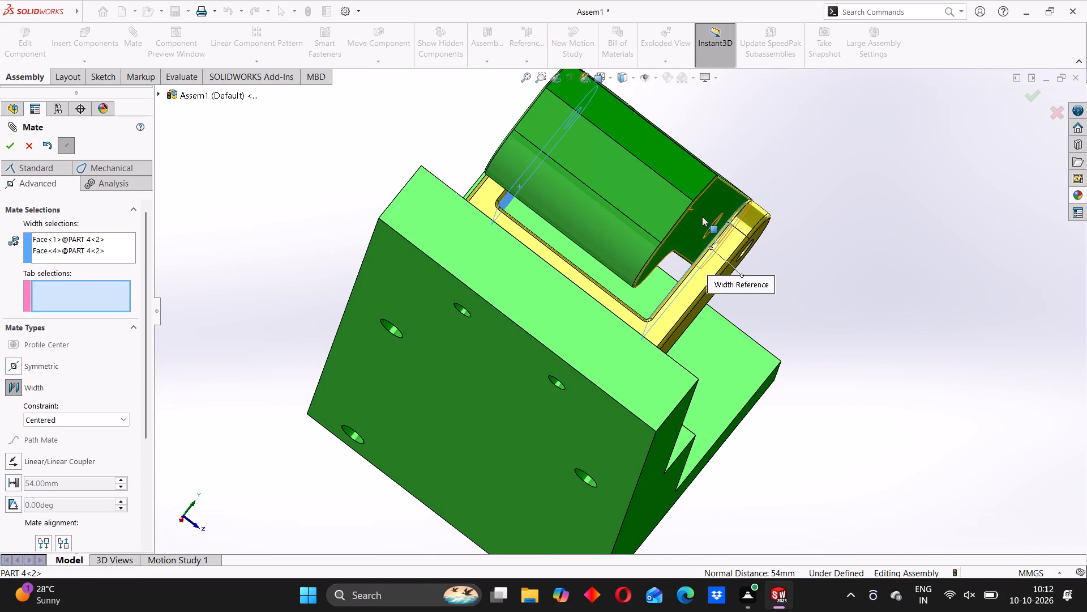
click(691, 224)
middle_drag(562, 206, 605, 284)
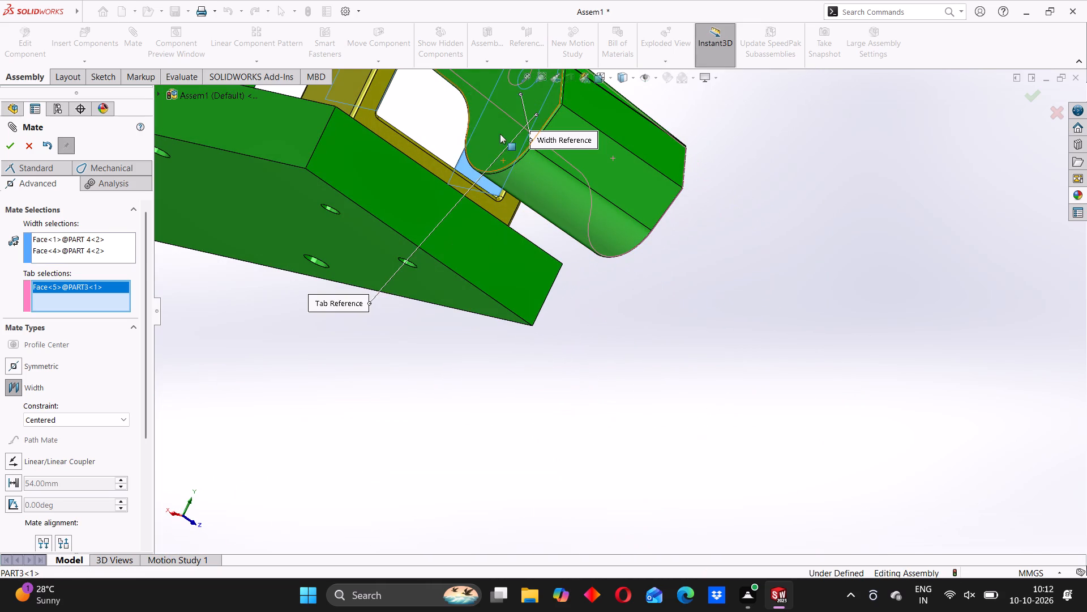
click(498, 118)
scroll(541, 219, up, 4)
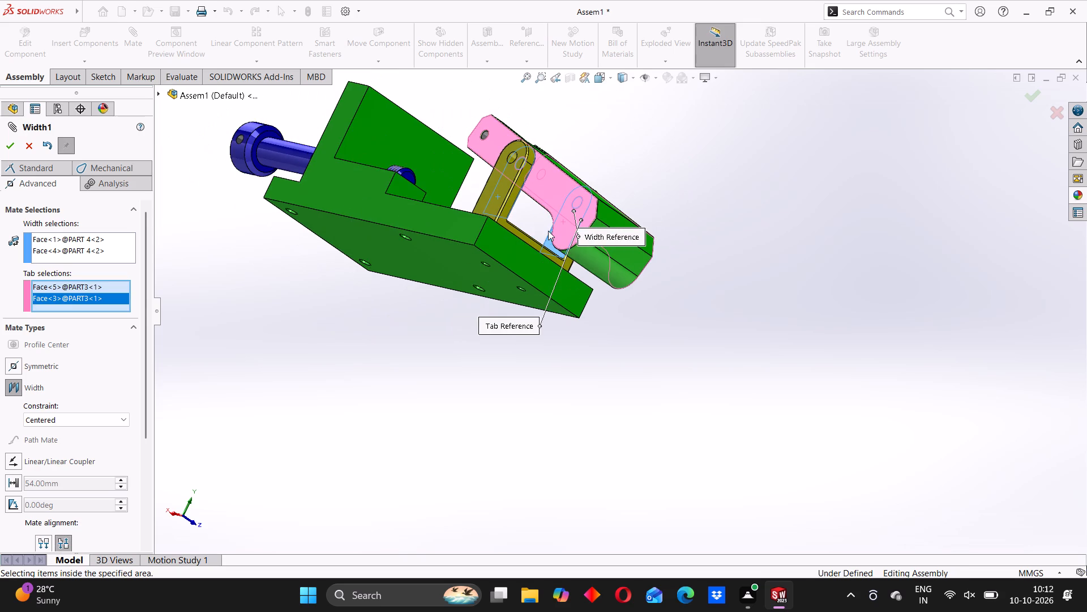
middle_drag(569, 277, 487, 307)
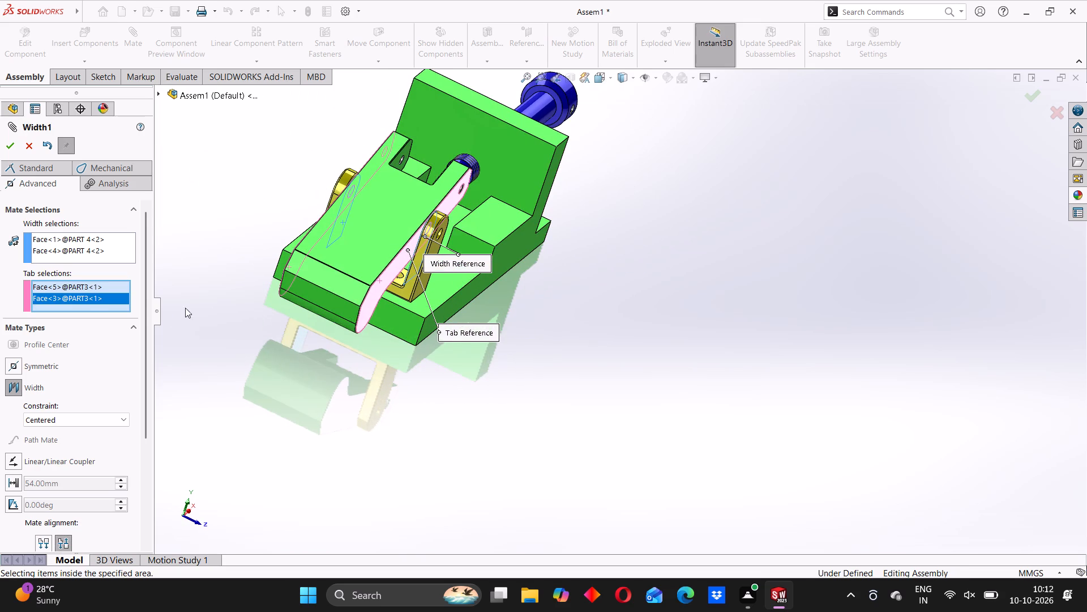
click(14, 145)
Swing PART3 back and forth about PART 4's ear holes, leaving its forked end pointing towards the base's upright wall.
middle_drag(462, 296, 345, 323)
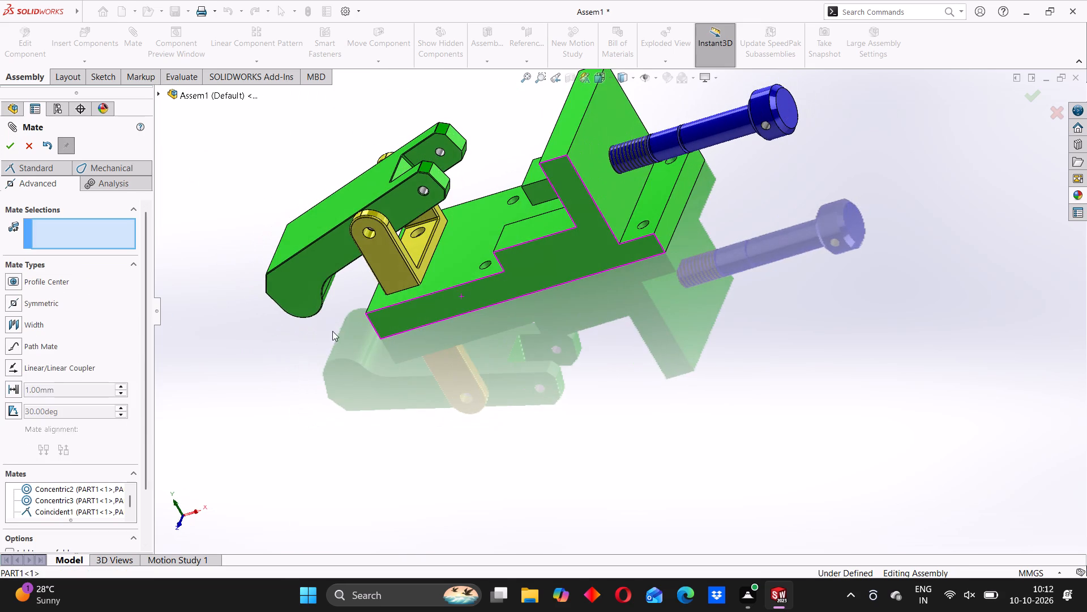
scroll(434, 200, up, 3)
middle_drag(524, 223, 552, 297)
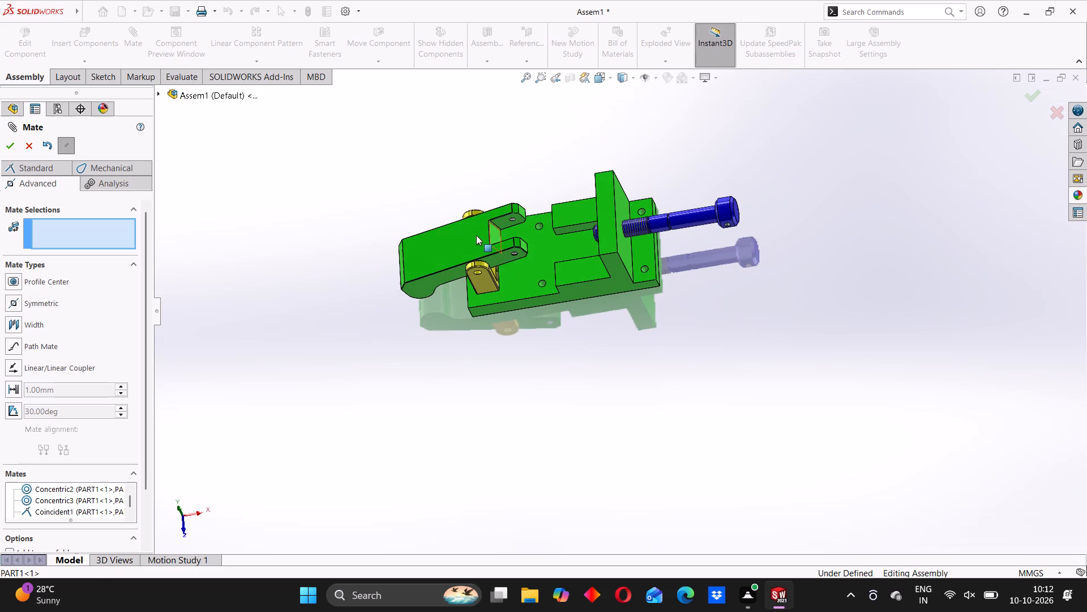
drag(473, 235, 500, 239)
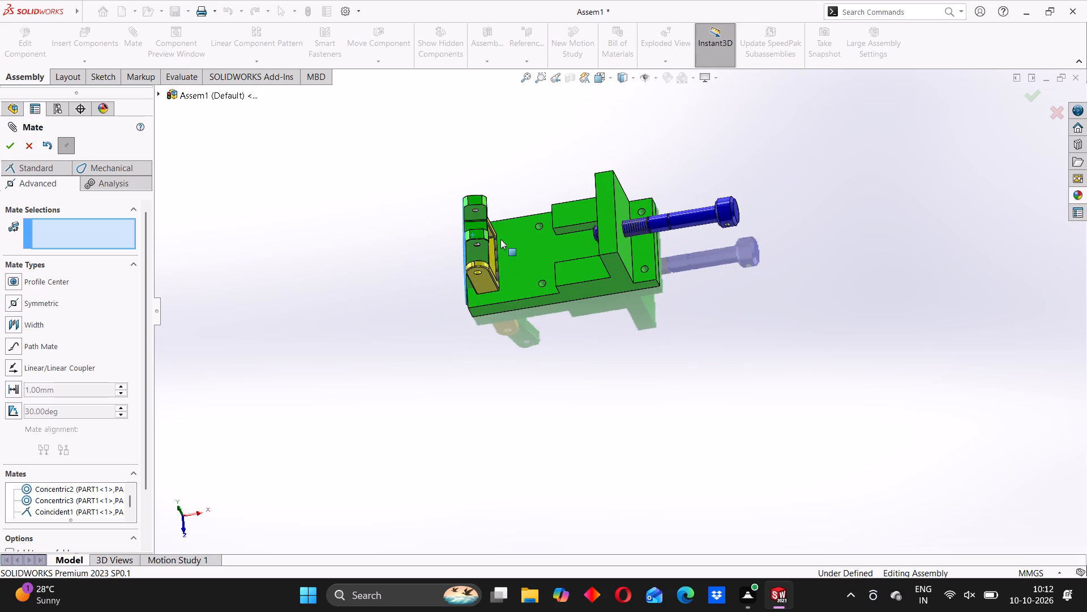
drag(500, 239, 498, 239)
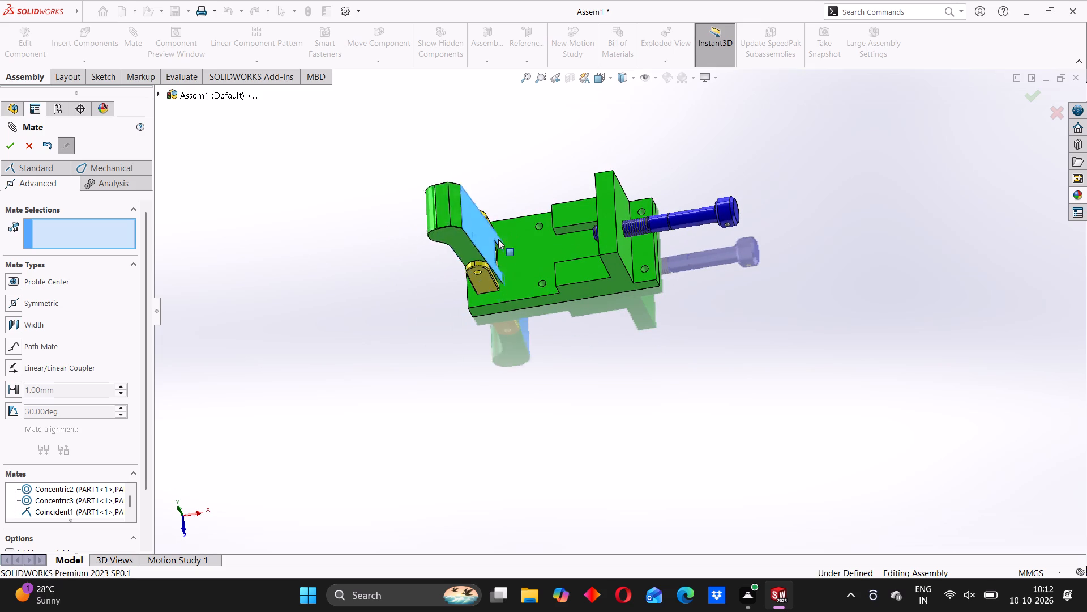
drag(498, 239, 478, 240)
scroll(466, 189, down, 2)
scroll(554, 265, up, 3)
middle_drag(712, 285, 689, 329)
scroll(602, 306, down, 2)
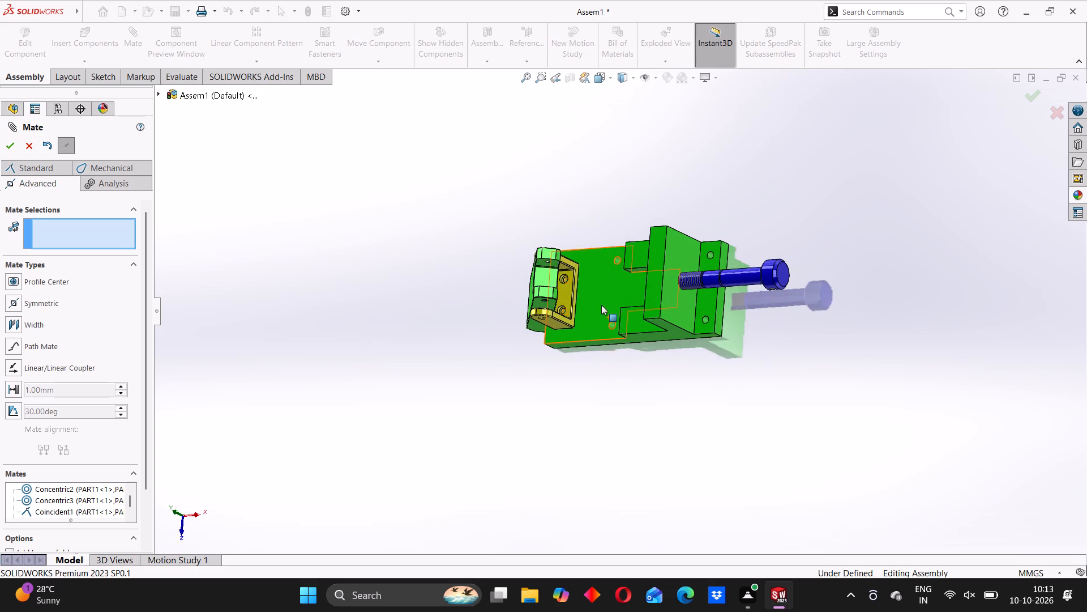
middle_drag(571, 291, 590, 308)
drag(505, 271, 503, 275)
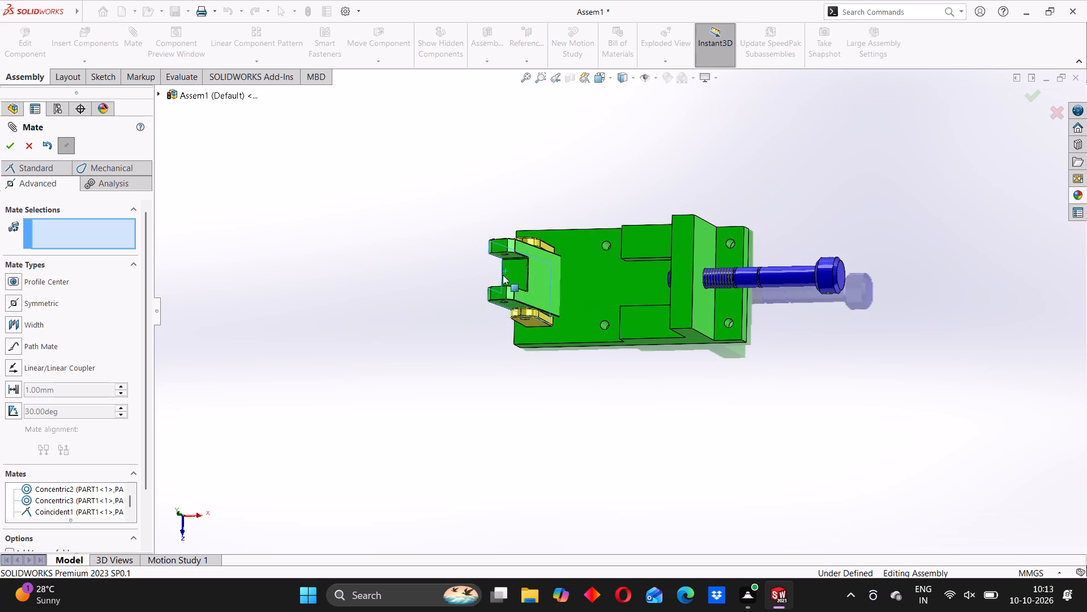
drag(503, 275, 355, 307)
scroll(463, 305, down, 3)
drag(485, 279, 393, 307)
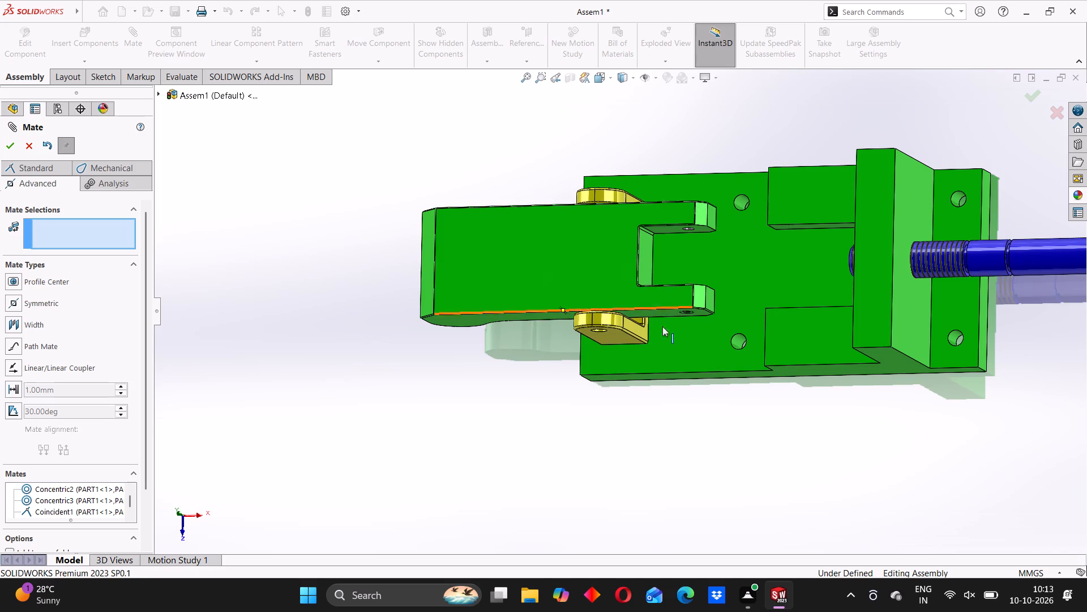
Examine from several angles how PART3 sits between PART 4's ears and over the base, and end mating.
middle_drag(653, 352, 611, 181)
middle_drag(892, 291, 861, 316)
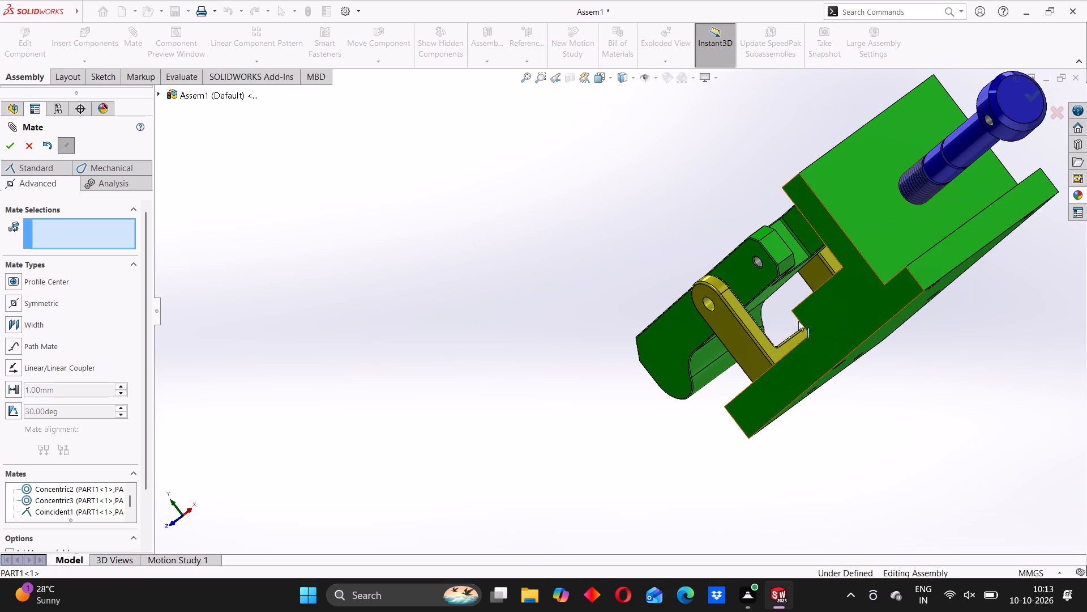
scroll(785, 286, down, 3)
scroll(737, 284, up, 3)
middle_drag(700, 276, 755, 308)
scroll(622, 261, down, 2)
middle_drag(705, 236, 702, 262)
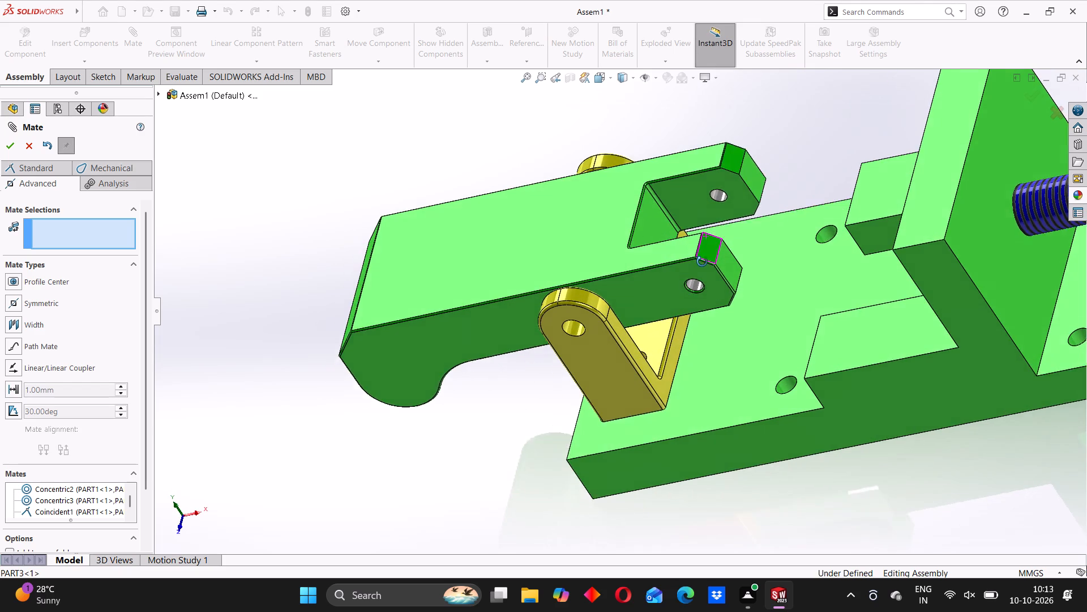
middle_drag(702, 262, 703, 274)
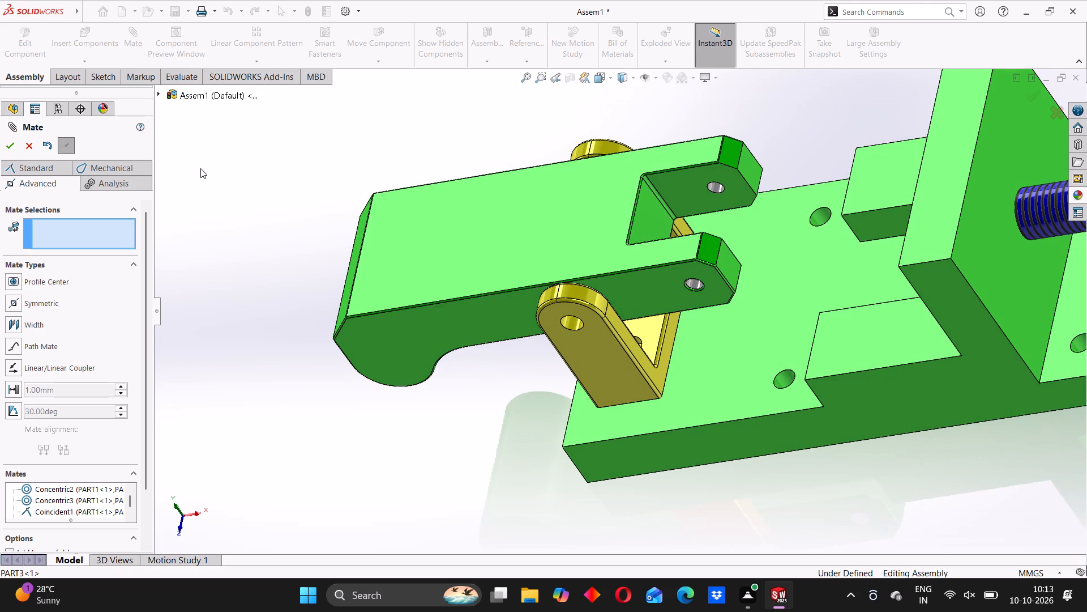
scroll(891, 223, up, 7)
middle_drag(729, 286, 755, 266)
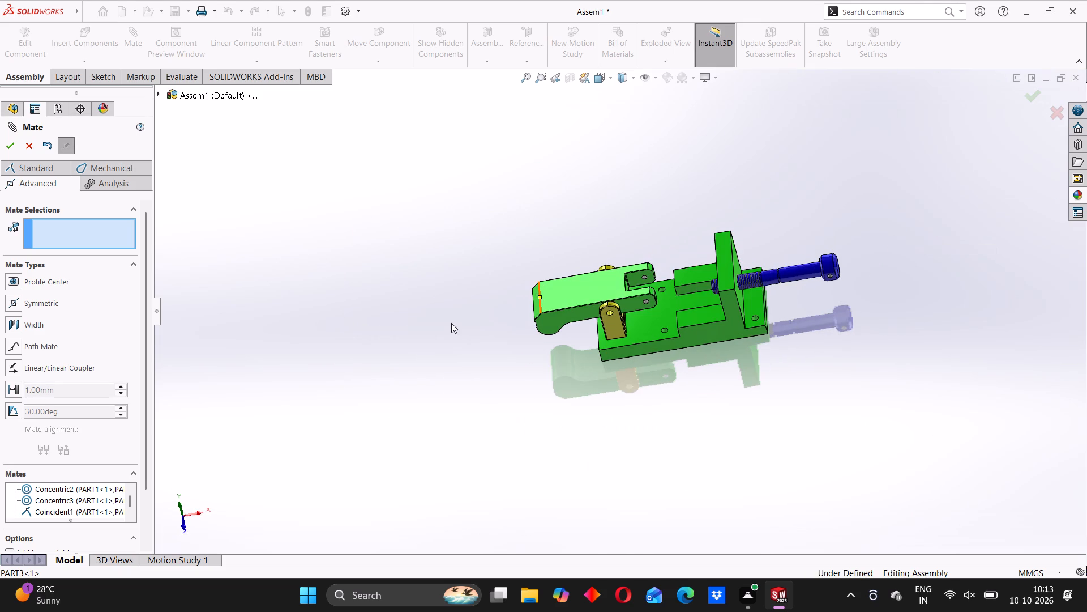
click(28, 151)
Insert part5 from the ASSEMBLY 14 folder and place it above the base's upright wall.
click(82, 43)
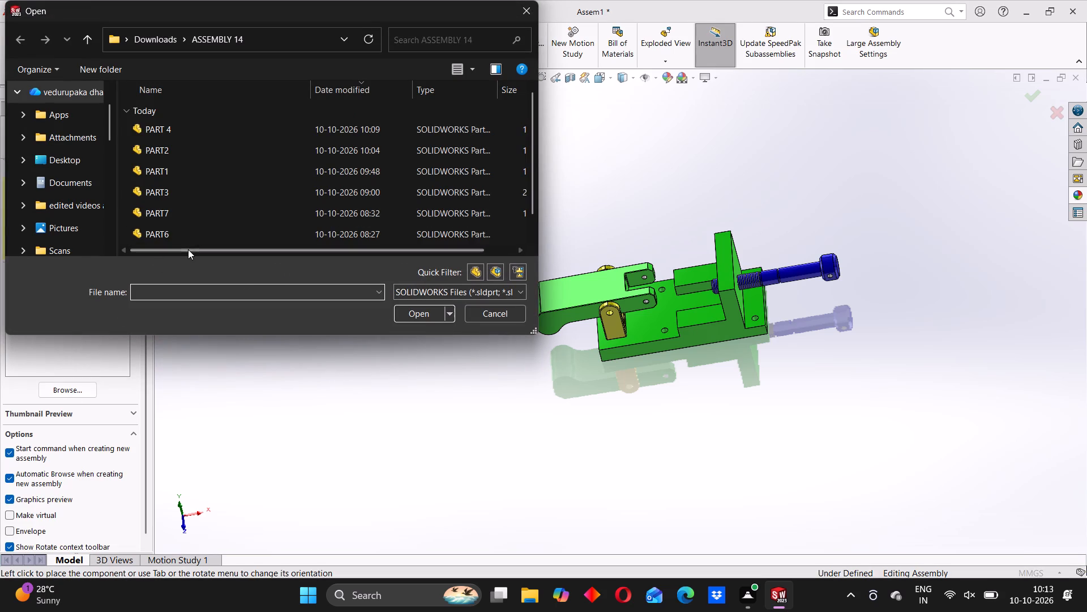
scroll(178, 207, down, 3)
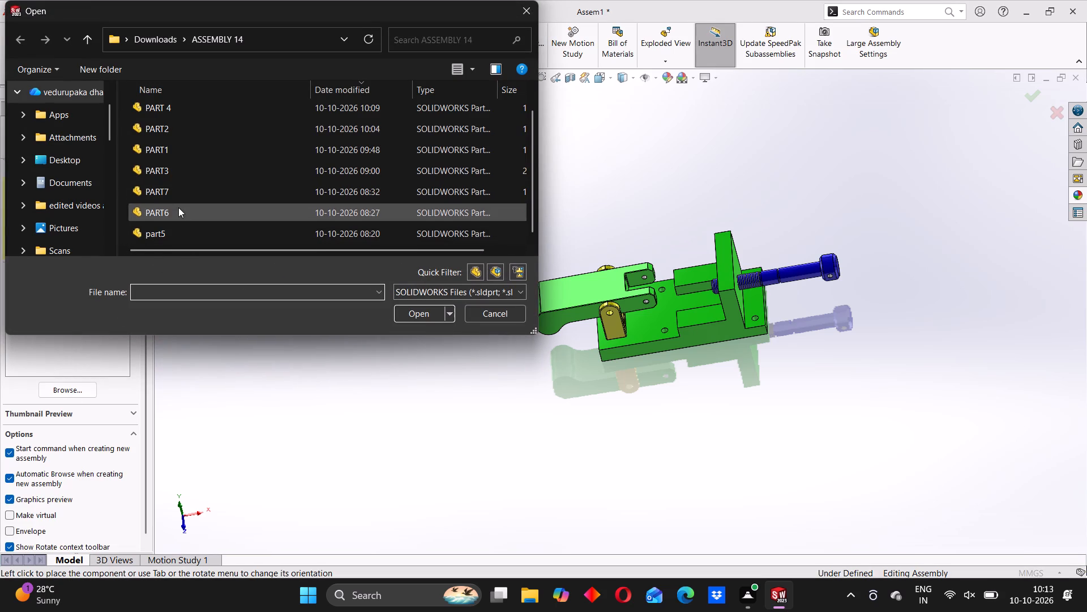
click(159, 233)
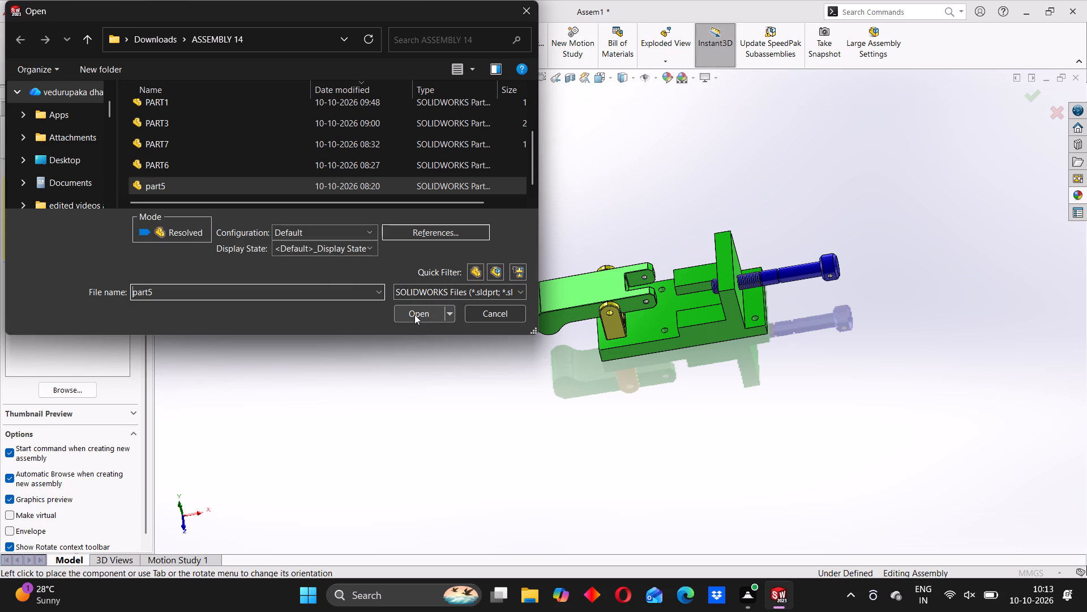
click(414, 314)
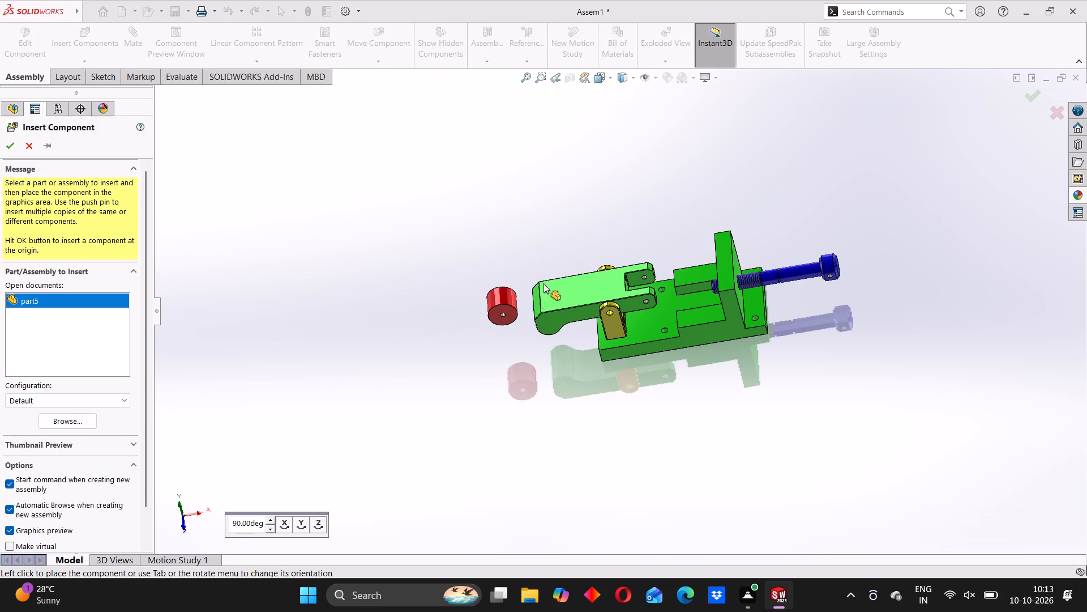
middle_drag(592, 284, 581, 296)
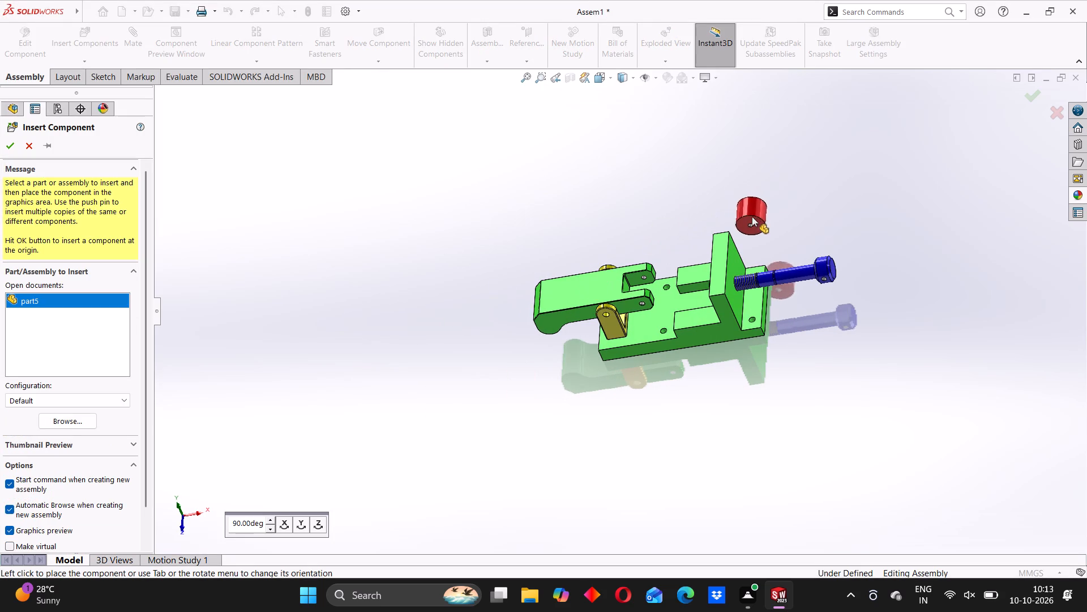
click(768, 208)
Add a concentric mate between part5's centre bore and the cross hole in one of PART3's fork arms.
scroll(764, 229, down, 5)
click(727, 229)
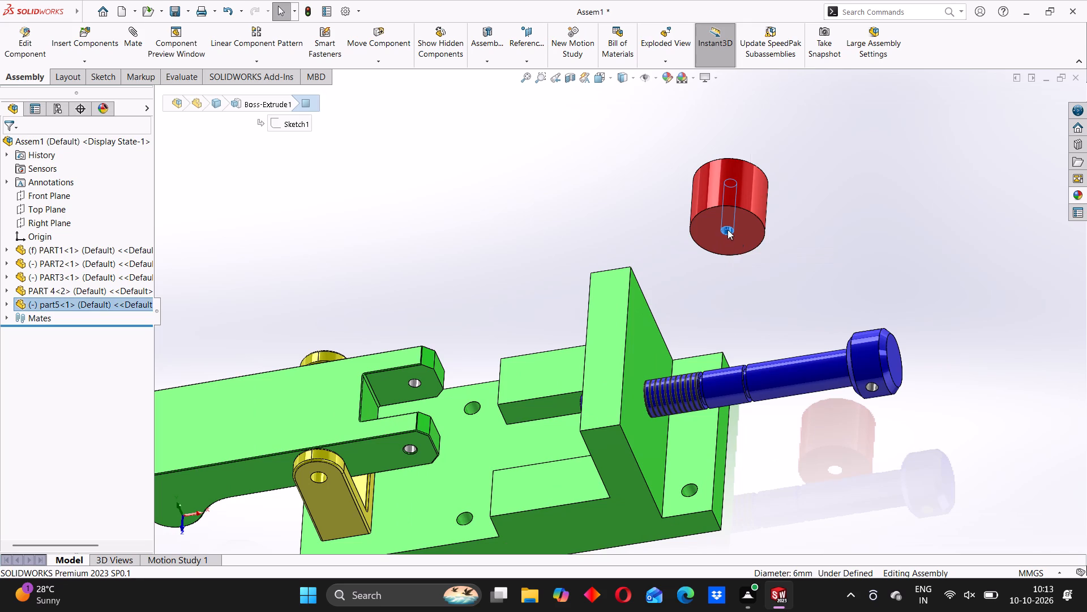
click(126, 42)
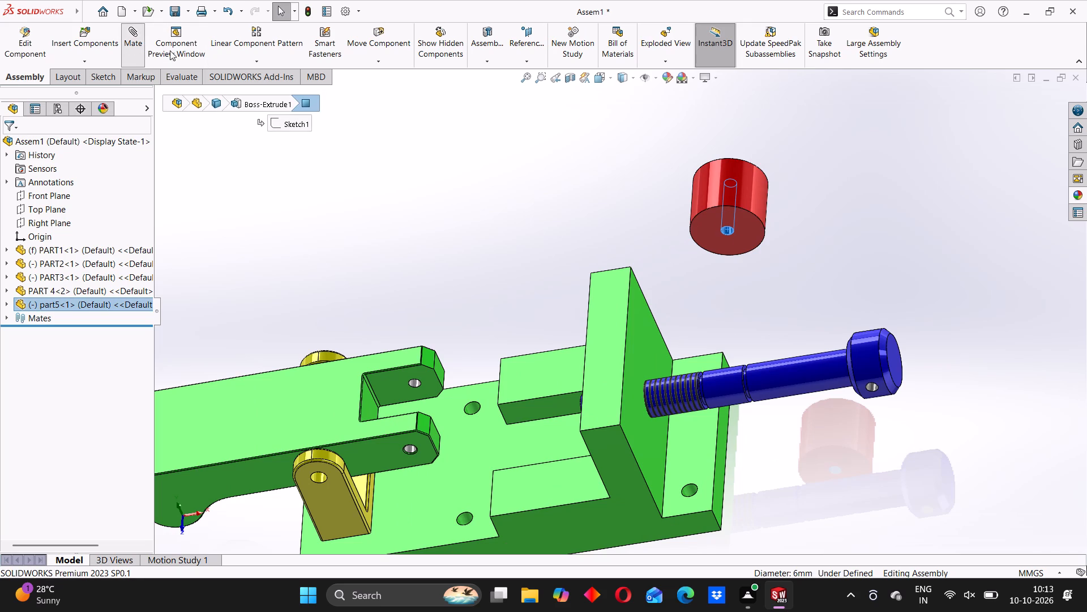
scroll(423, 407, up, 2)
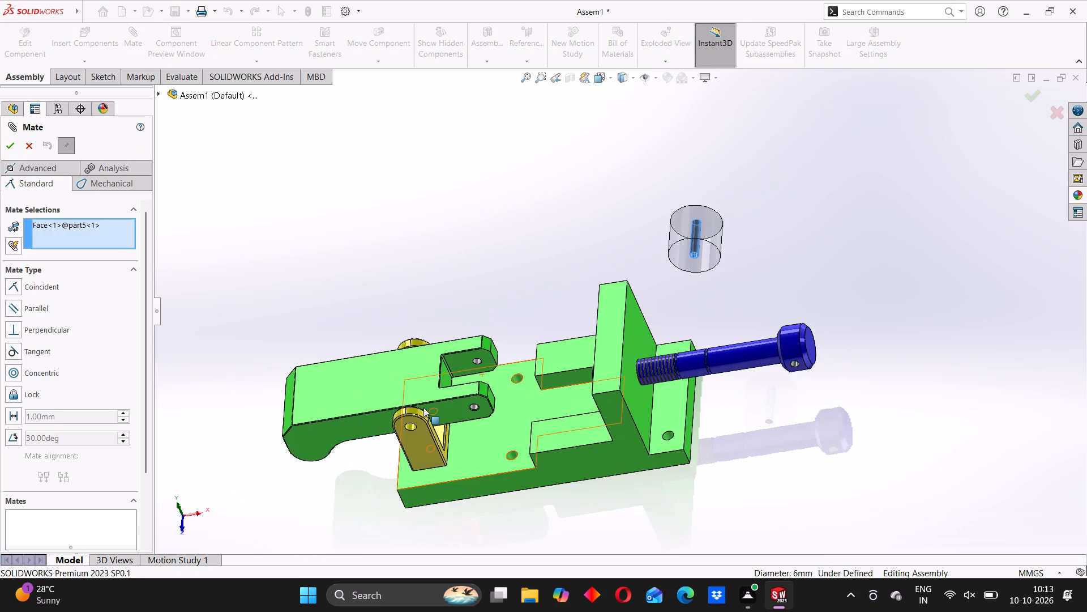
scroll(441, 386, up, 5)
middle_drag(600, 360, 559, 417)
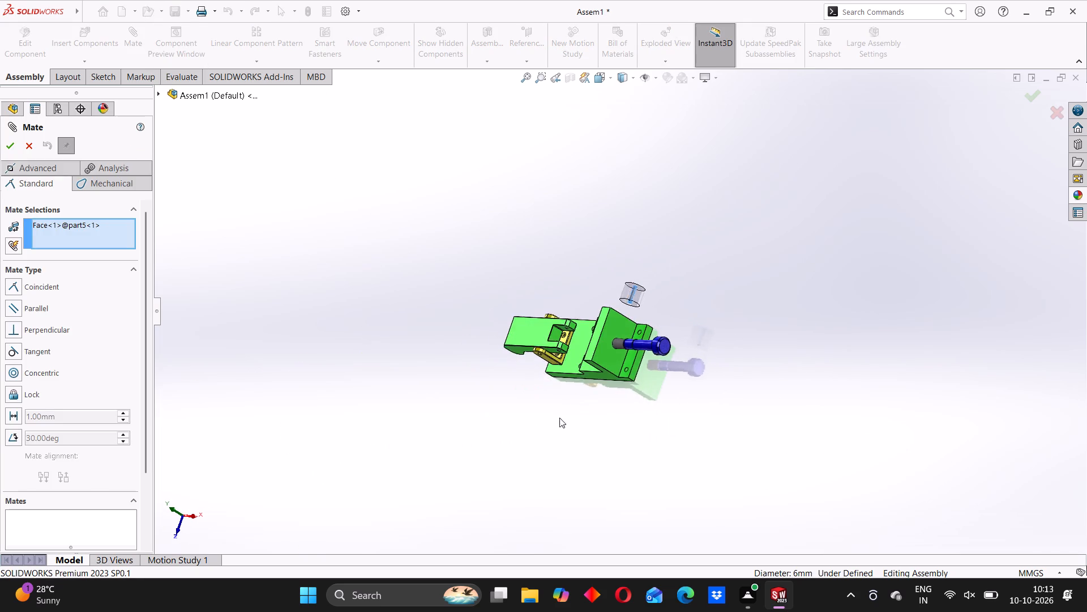
scroll(561, 352, down, 10)
middle_drag(622, 311, 635, 288)
click(683, 113)
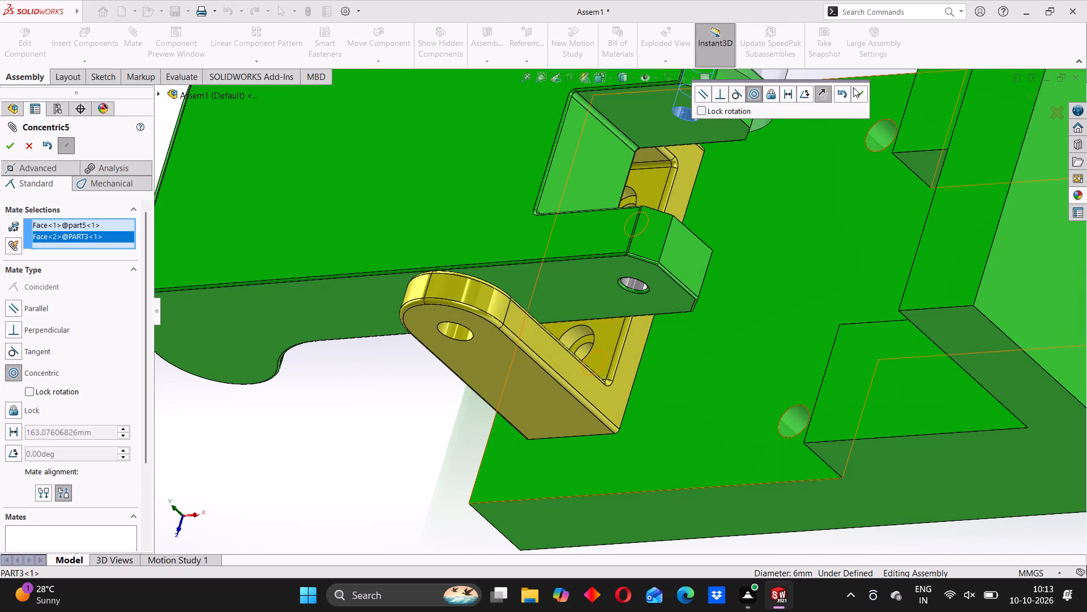
click(861, 93)
Slide part5 along its mated axis towards the gap between PART3's fork arms.
scroll(580, 196, up, 3)
drag(666, 130, 601, 214)
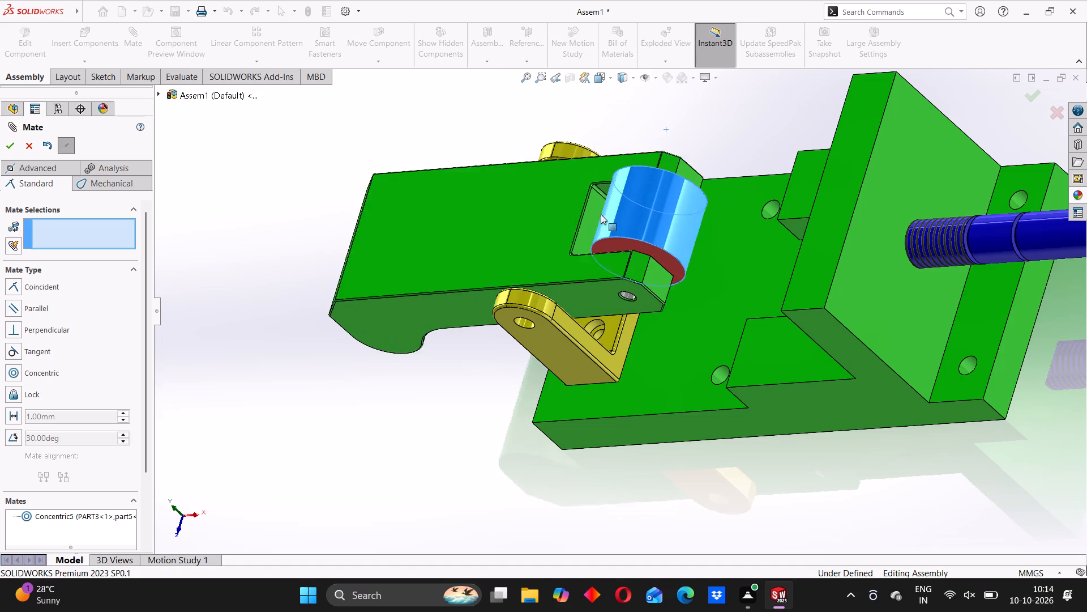
drag(601, 214, 600, 214)
middle_drag(634, 226, 625, 271)
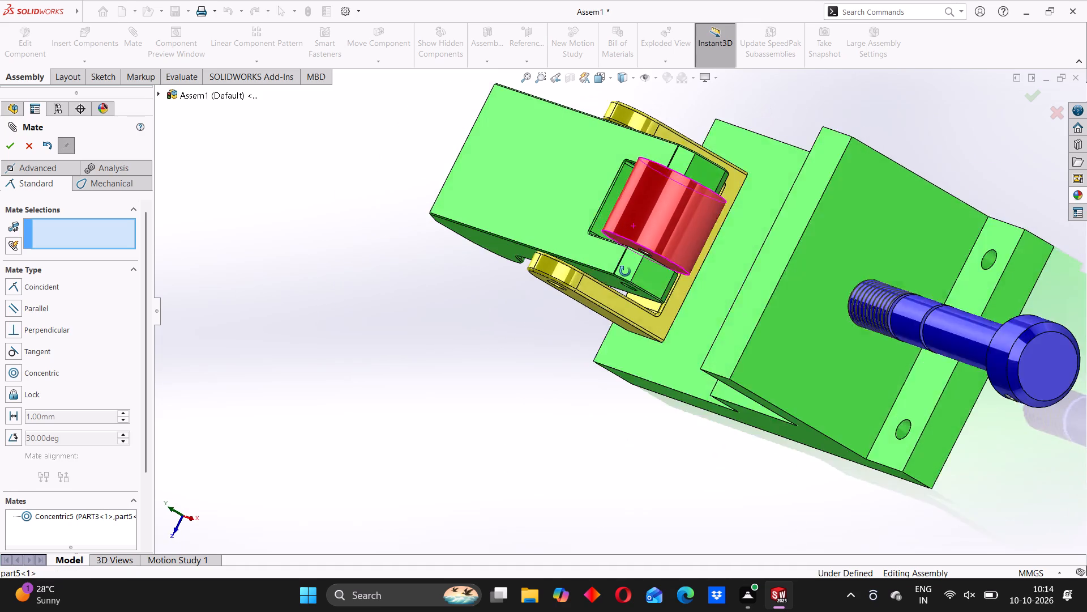
Add a centred Width mate between PART3's two inner fork faces and part5's two end faces.
middle_drag(625, 271, 639, 312)
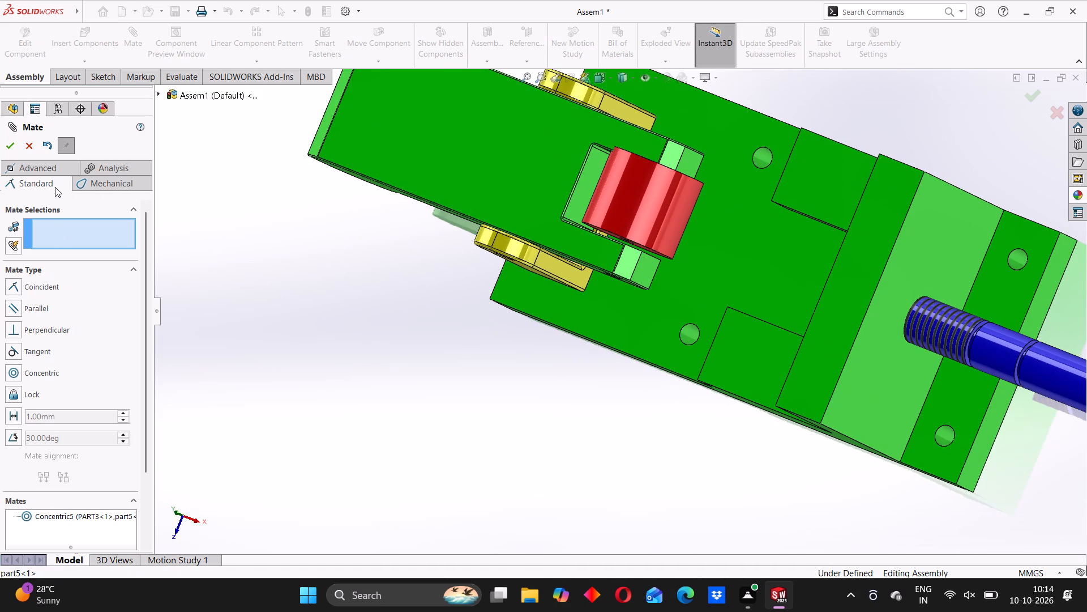
click(47, 171)
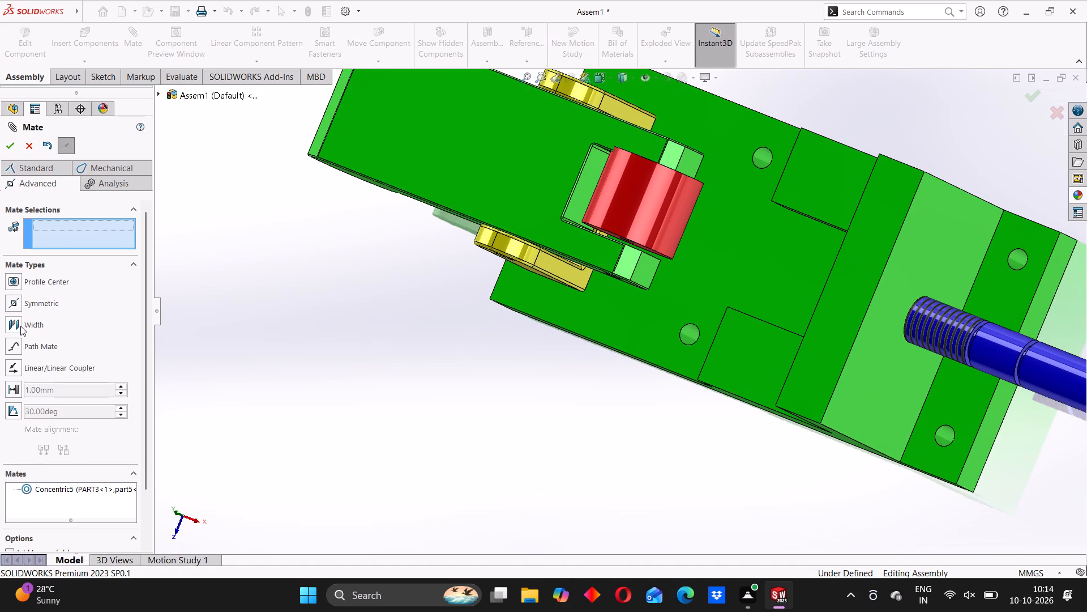
click(20, 326)
scroll(628, 249, down, 5)
middle_drag(603, 266, 588, 295)
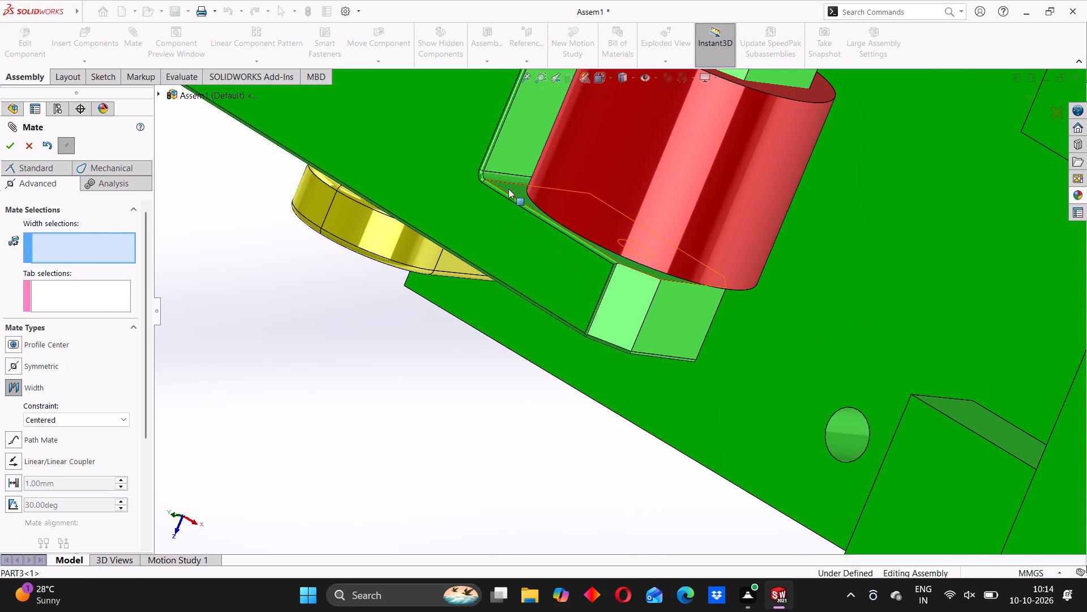
click(508, 189)
scroll(515, 181, up, 3)
middle_drag(476, 219, 553, 187)
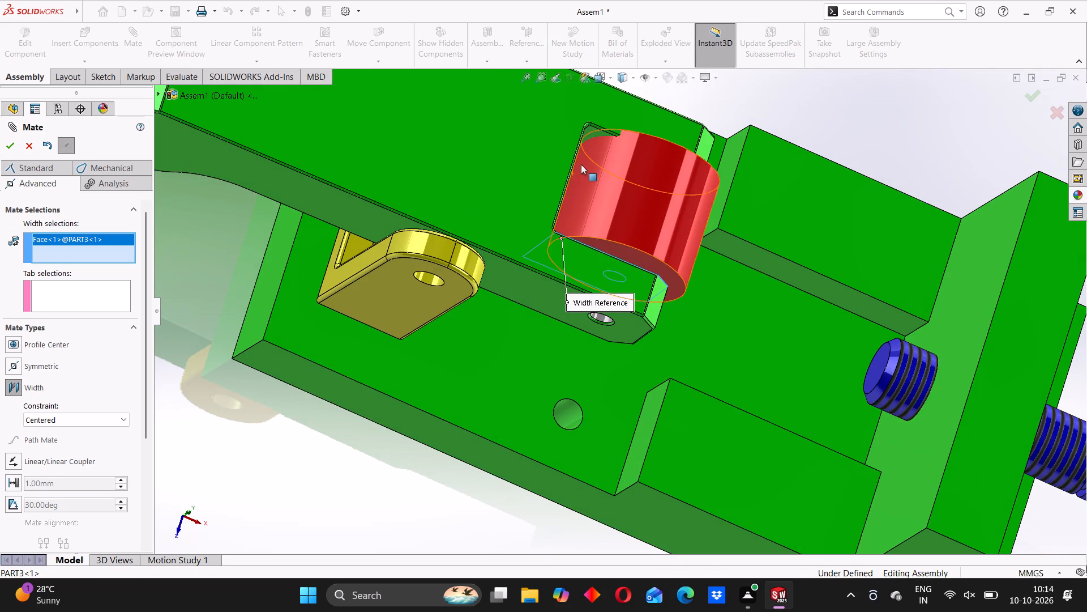
click(592, 135)
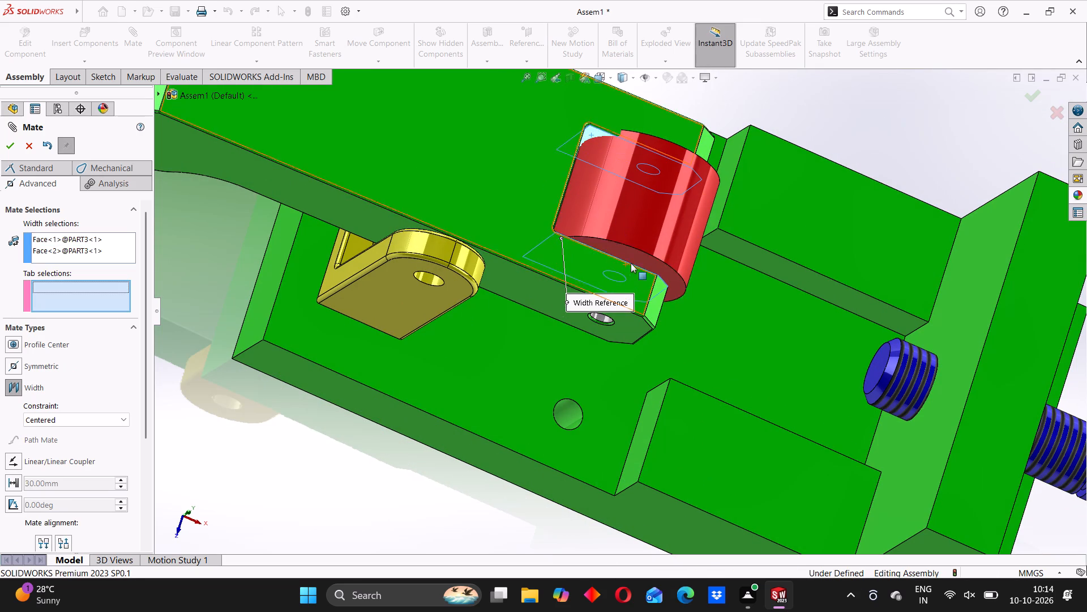
click(643, 257)
middle_drag(675, 185, 667, 195)
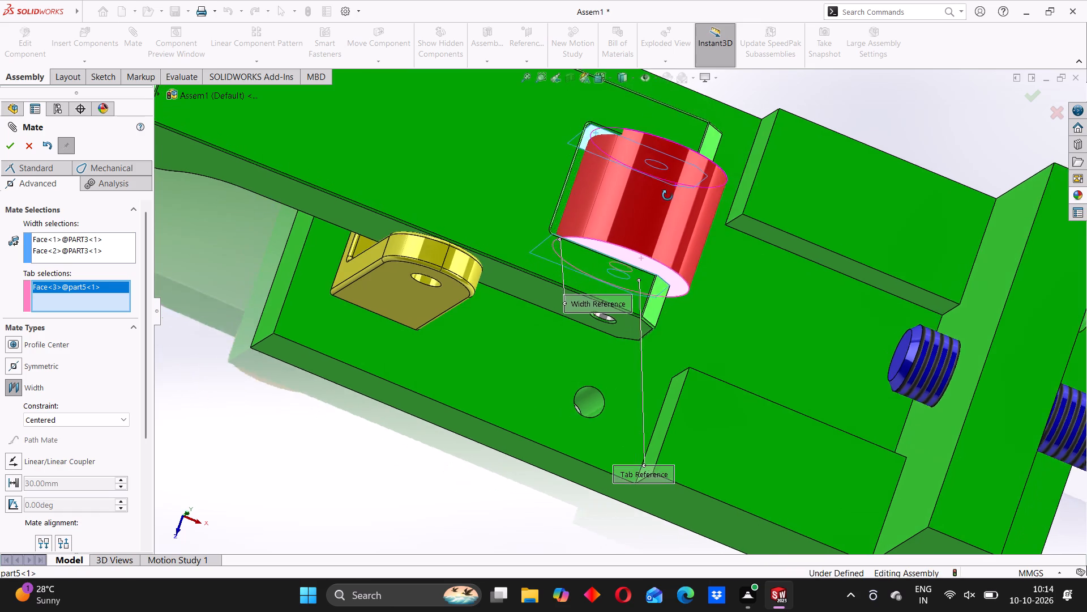
middle_drag(667, 195, 630, 299)
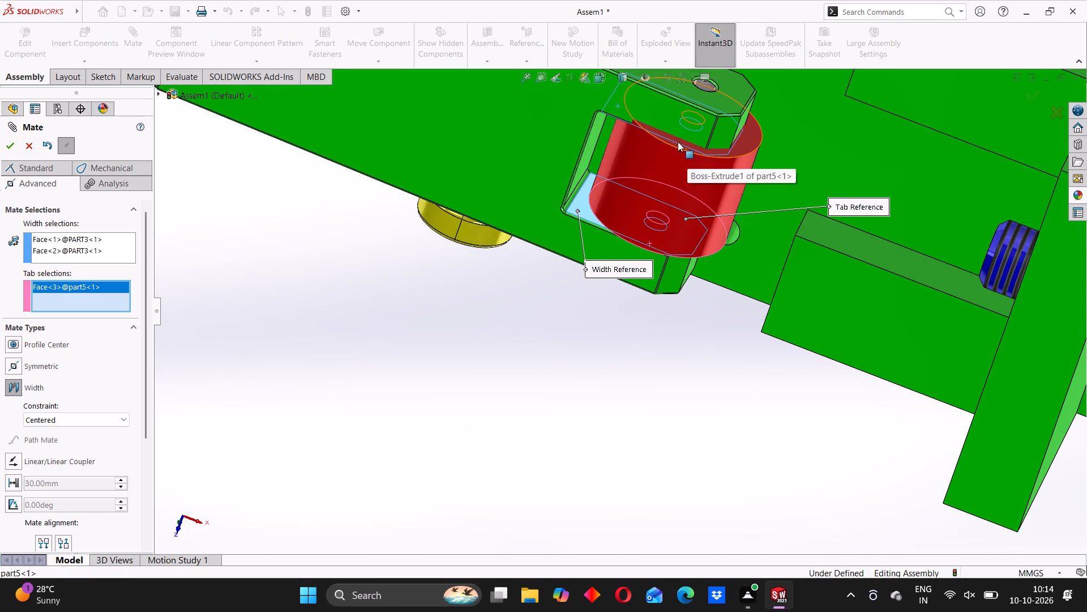
click(679, 142)
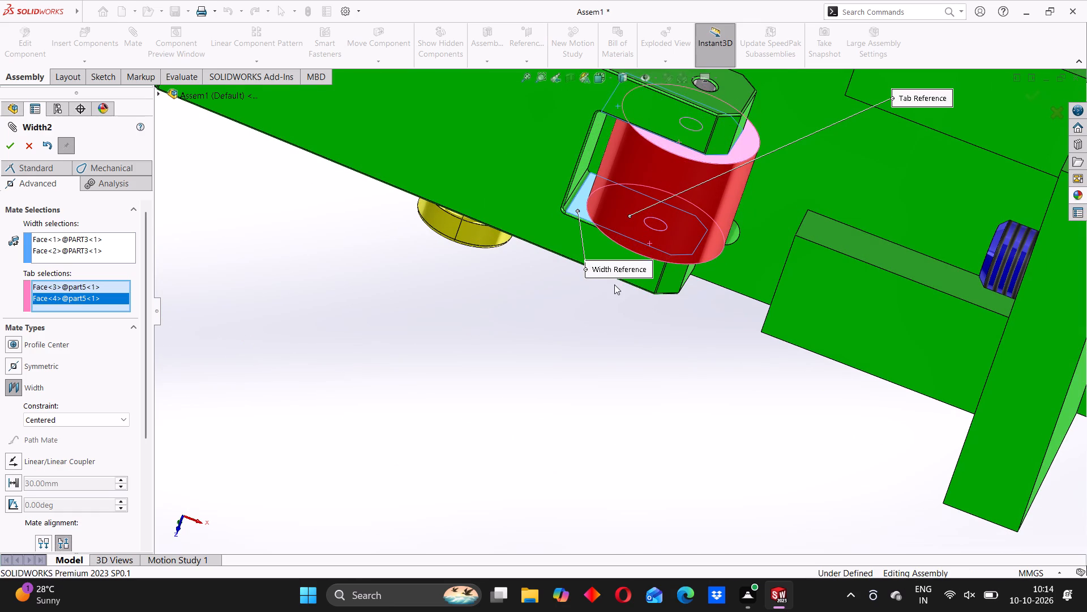
middle_drag(614, 284, 661, 151)
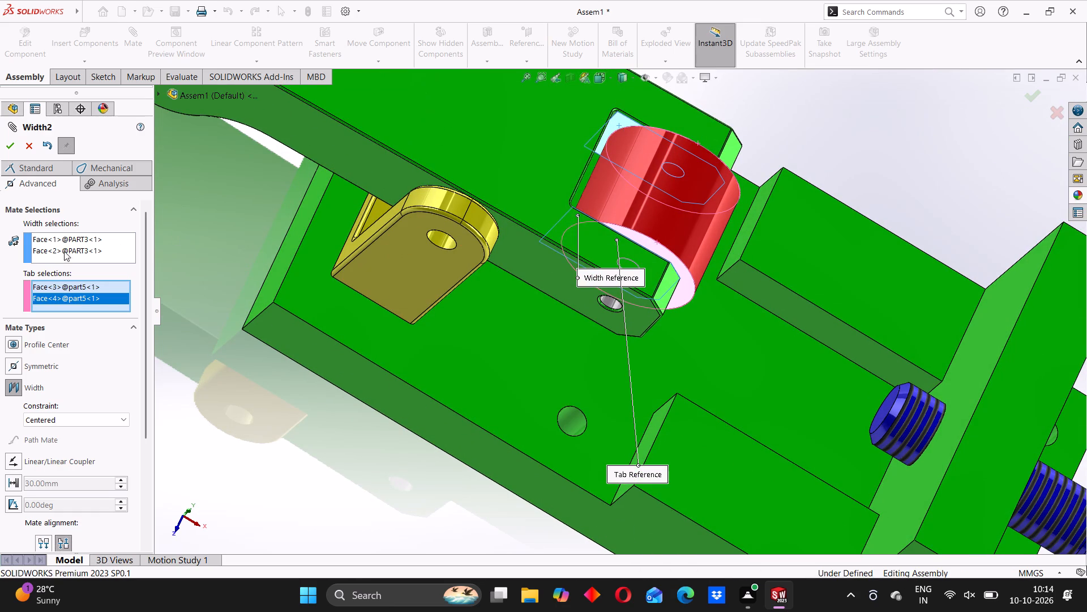
click(12, 150)
Examine from several angles how part5 sits between PART3's fork arms.
scroll(712, 321, up, 3)
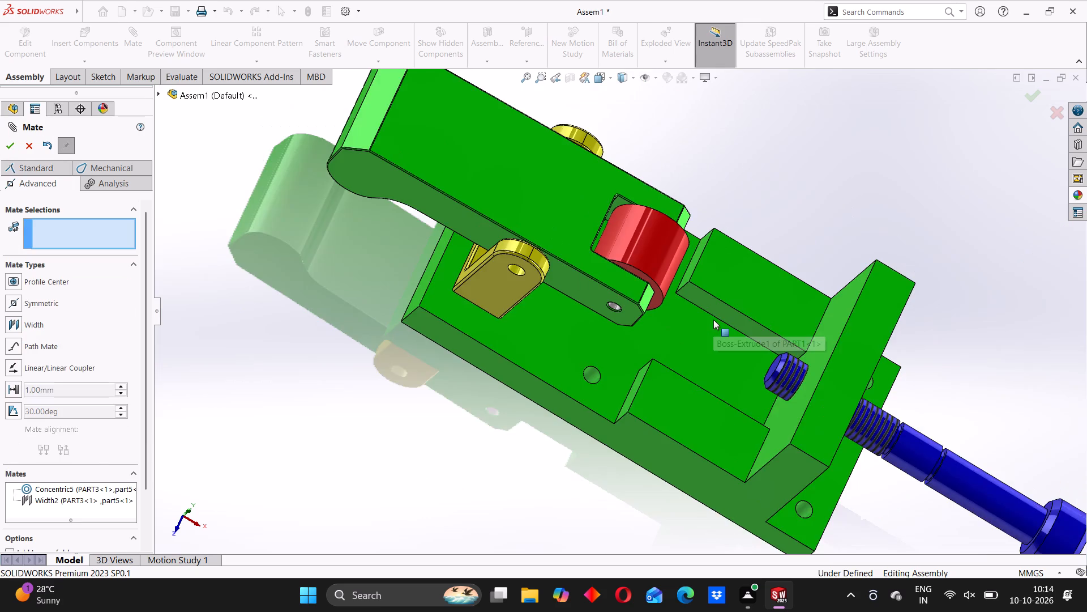
scroll(713, 320, up, 2)
middle_drag(714, 328, 631, 275)
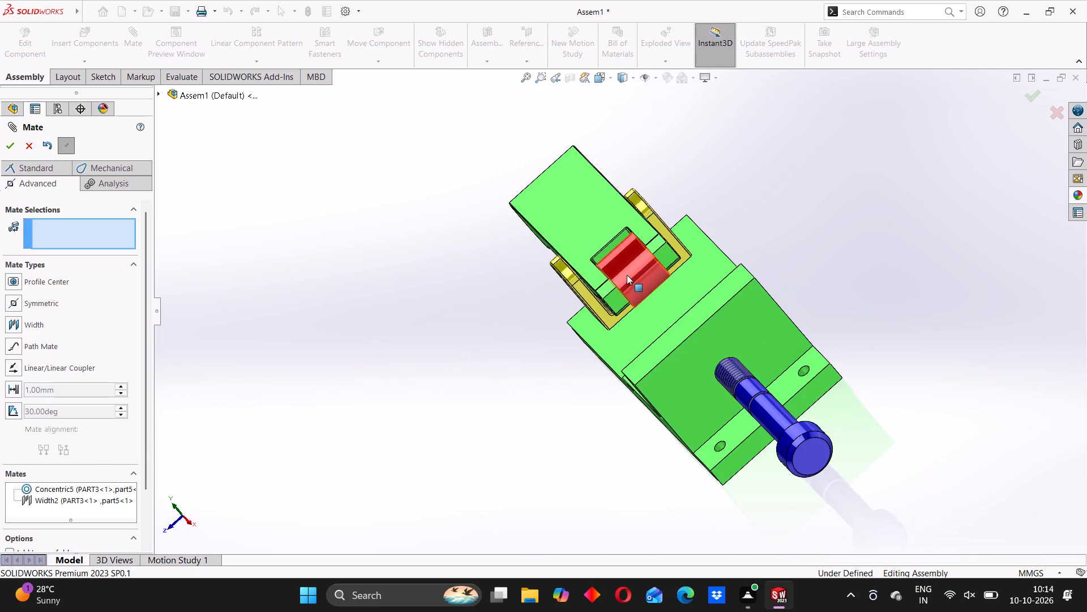
scroll(626, 275, down, 1)
middle_drag(617, 337, 692, 258)
scroll(687, 273, down, 1)
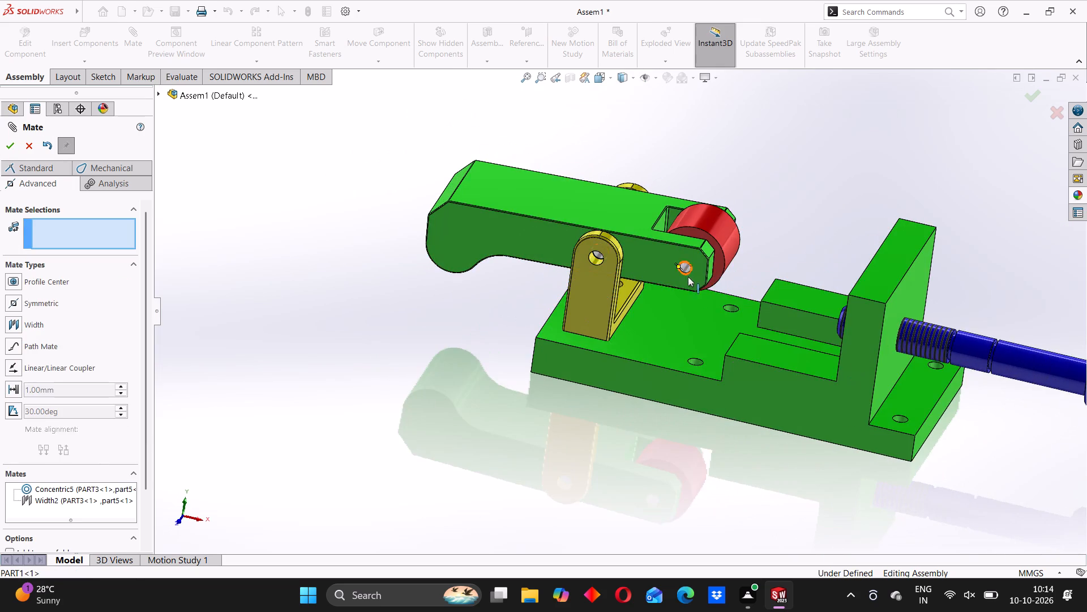
scroll(688, 277, down, 1)
middle_drag(669, 308, 724, 337)
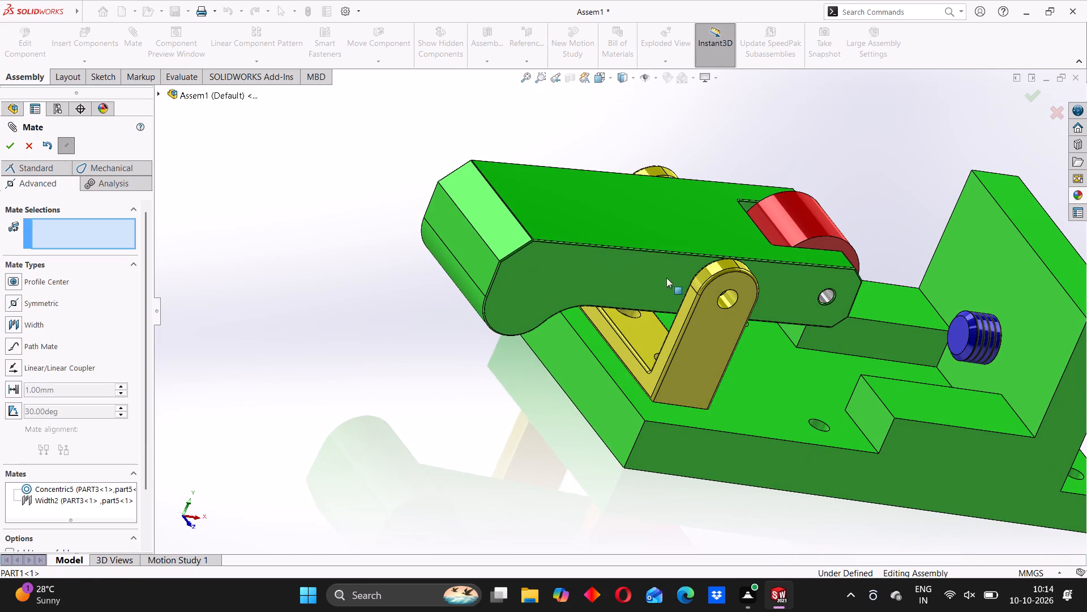
Swing PART3 with part5 about PART 4's ears so the fork end rises, and end mating.
drag(639, 248, 600, 279)
drag(789, 155, 836, 158)
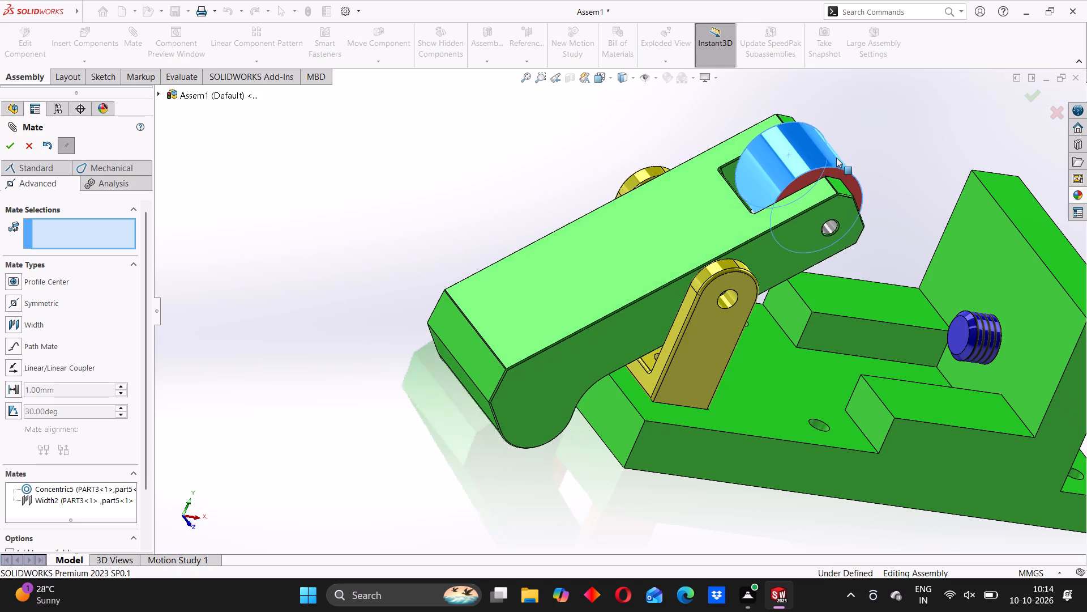
drag(836, 158, 836, 158)
click(447, 159)
drag(808, 160, 766, 178)
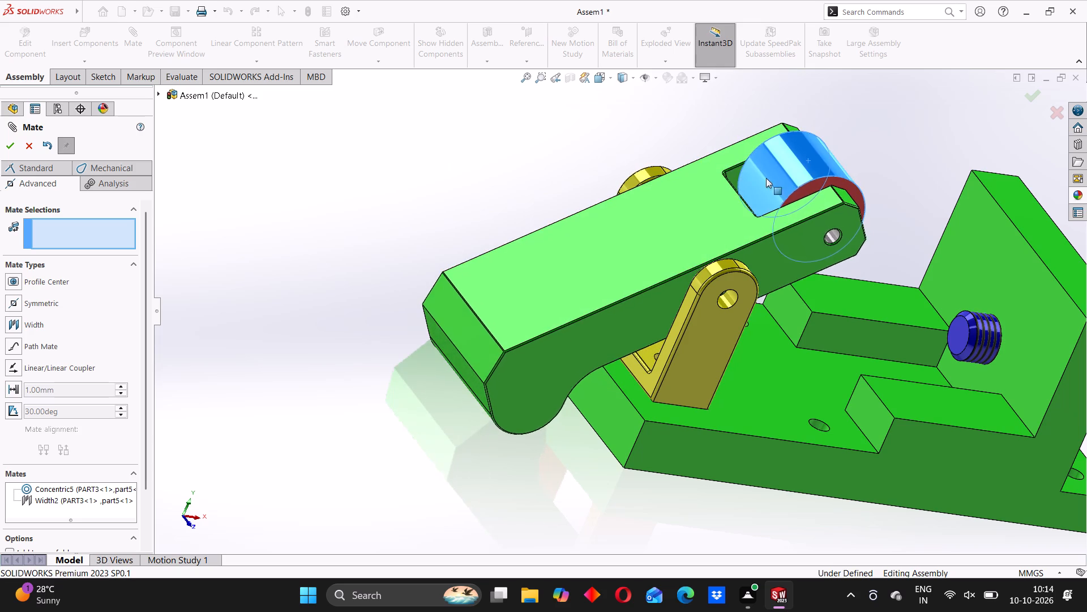
drag(766, 178, 776, 168)
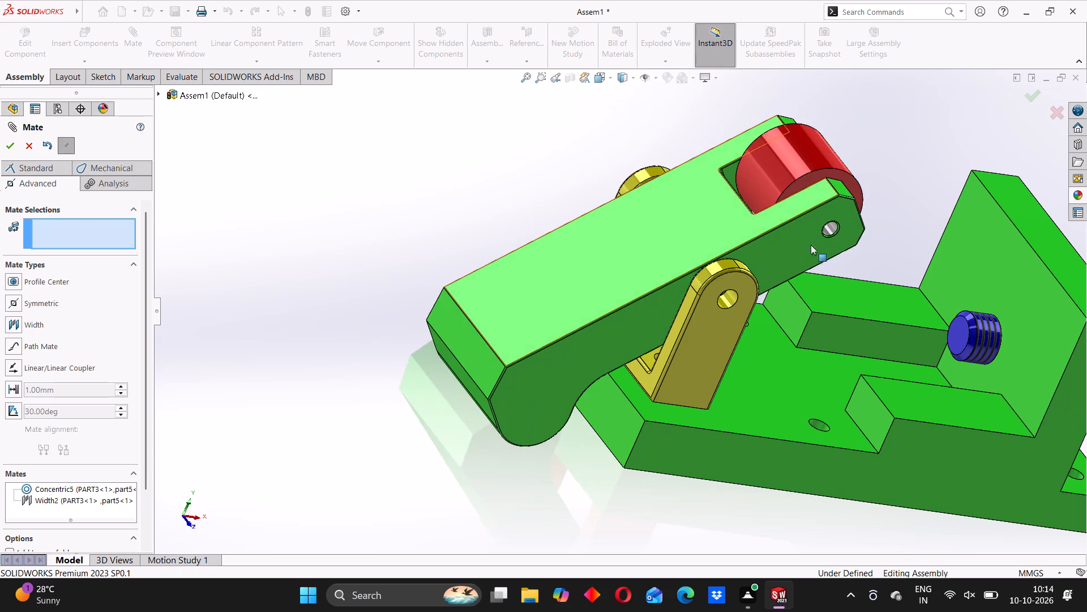
middle_drag(833, 262, 798, 255)
click(28, 144)
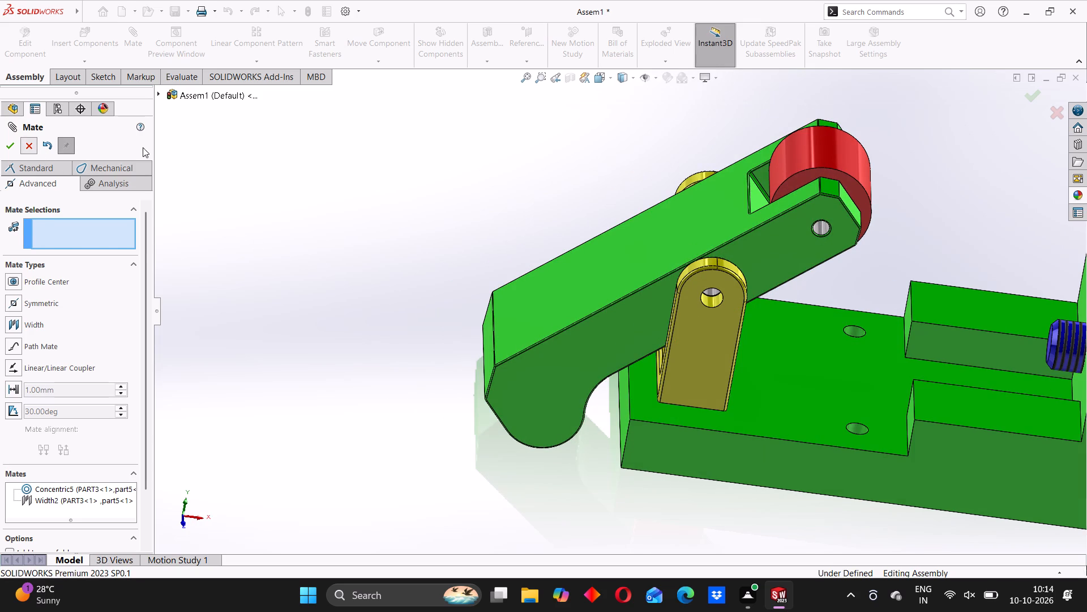
Move part5 up and down to test how it carries PART3 around the pivot in PART 4.
middle_drag(782, 253, 769, 266)
drag(823, 176, 828, 175)
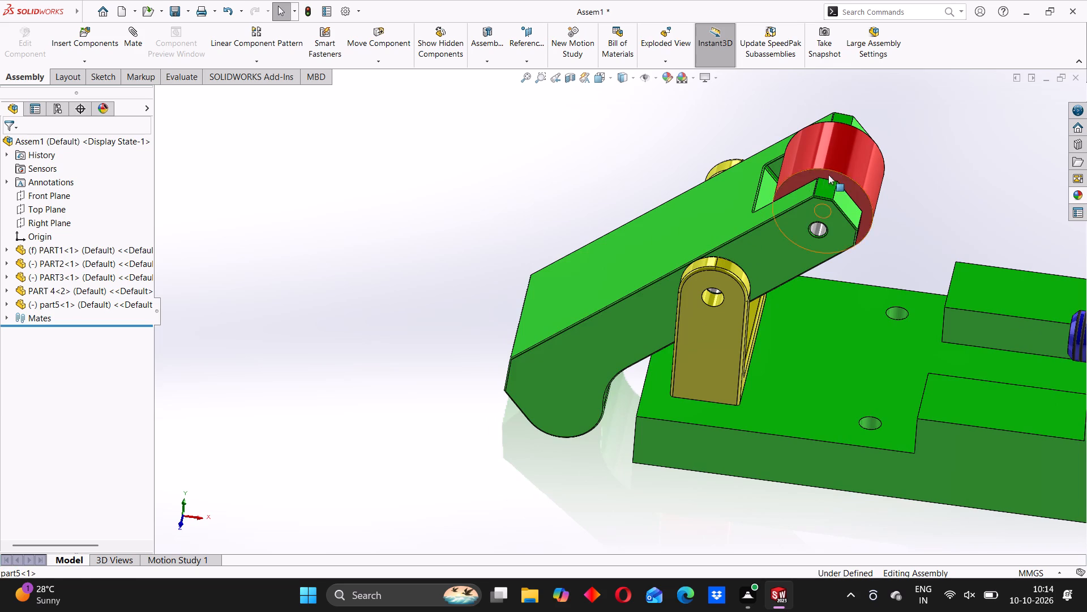
drag(828, 175, 784, 211)
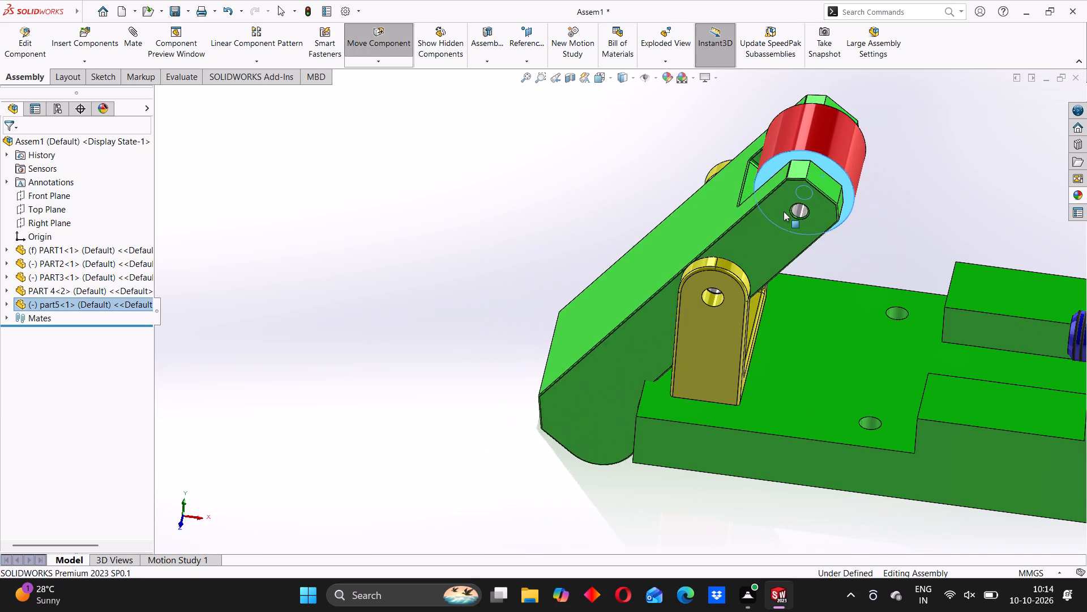
drag(784, 211, 818, 221)
drag(832, 182, 863, 194)
drag(863, 194, 902, 224)
drag(835, 198, 901, 207)
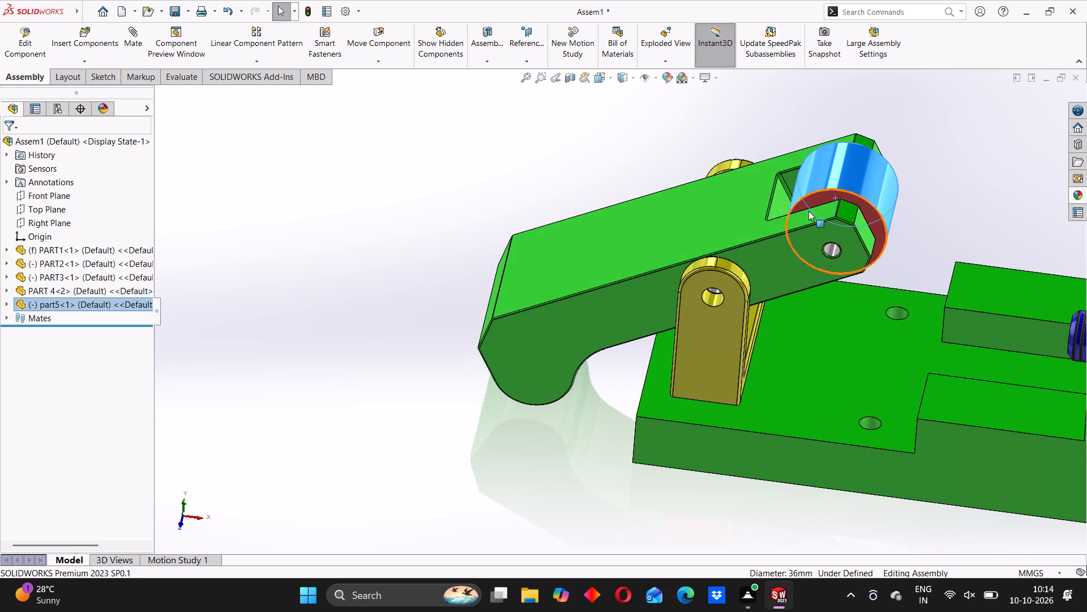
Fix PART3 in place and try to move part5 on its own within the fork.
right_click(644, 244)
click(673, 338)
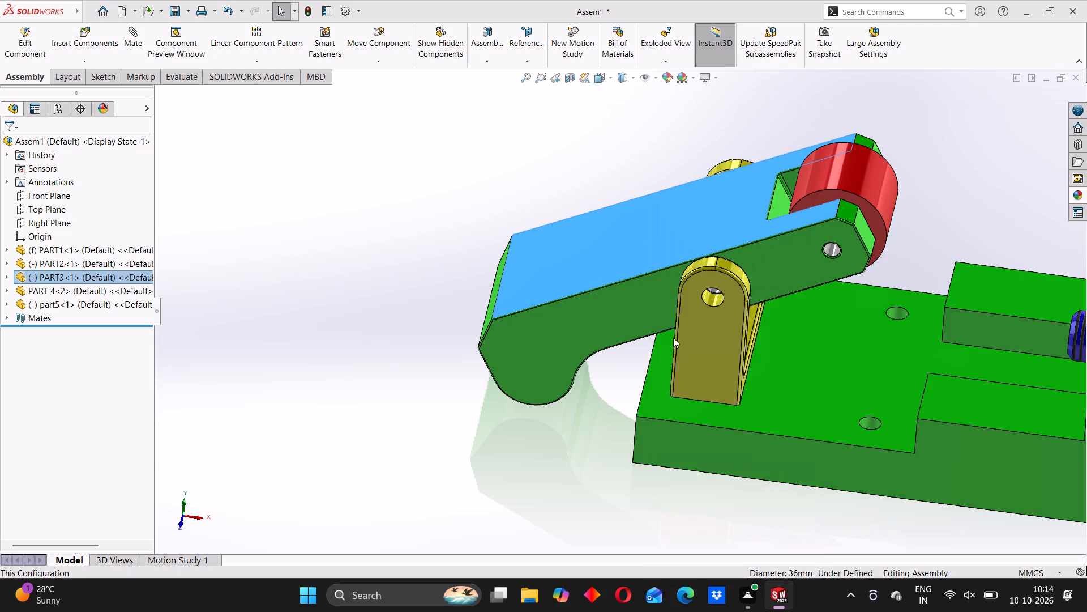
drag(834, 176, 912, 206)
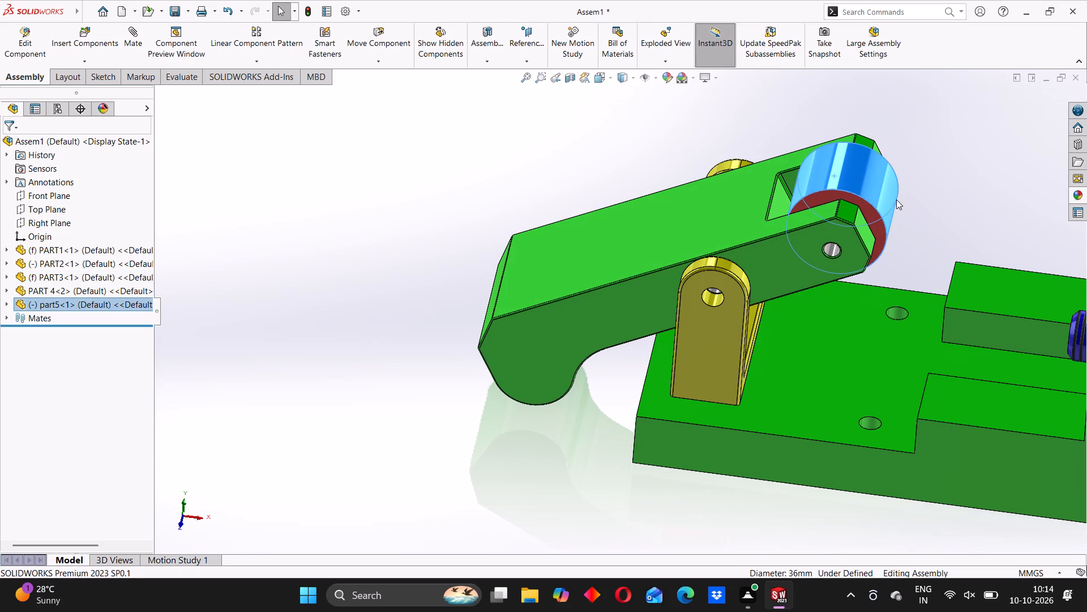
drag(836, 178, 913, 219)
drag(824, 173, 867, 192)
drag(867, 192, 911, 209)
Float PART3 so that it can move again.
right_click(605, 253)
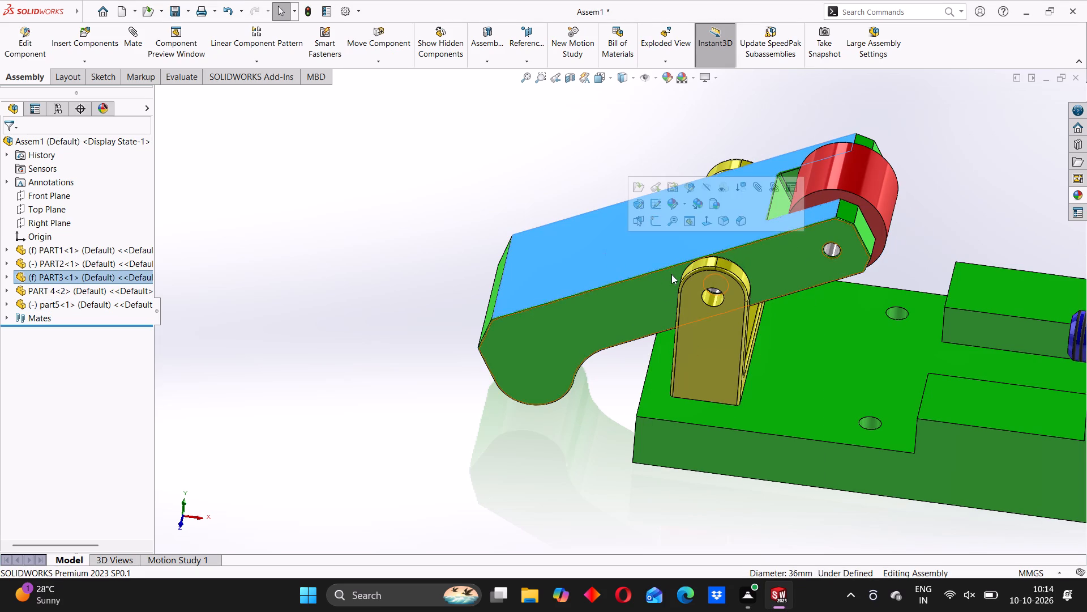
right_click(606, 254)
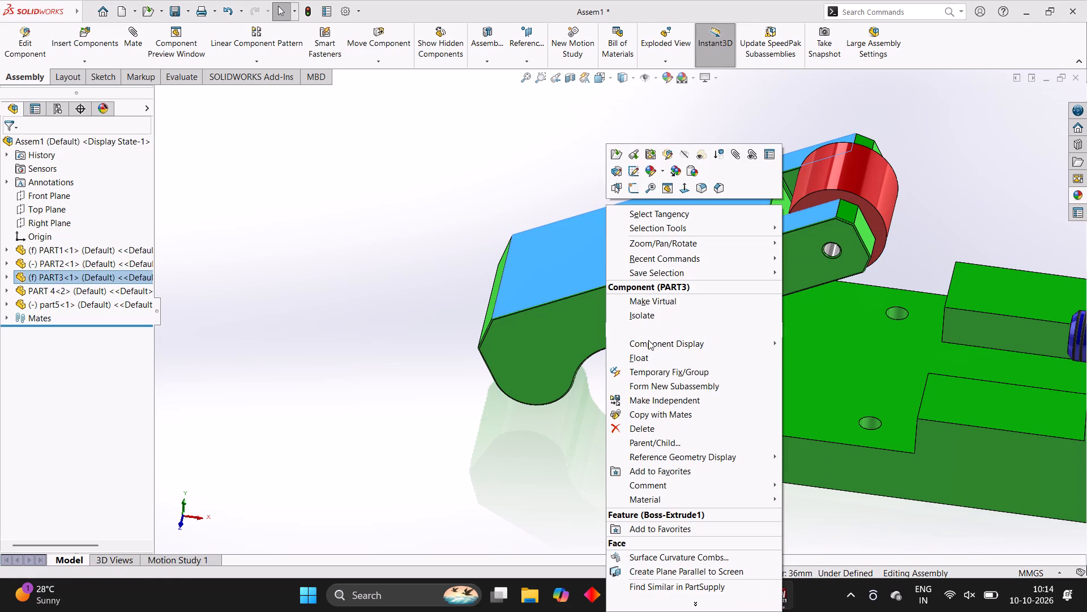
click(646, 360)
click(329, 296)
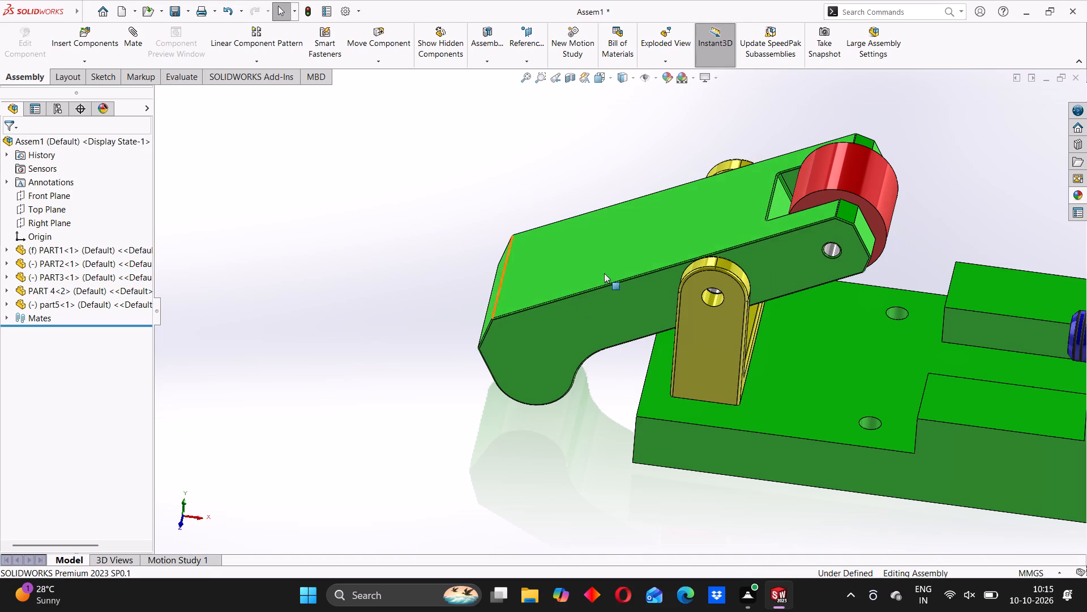
Swing PART3 about PART 4's ears so that part5 comes down close to the base's upper face.
drag(820, 253, 831, 309)
scroll(948, 313, up, 5)
middle_drag(892, 377, 895, 329)
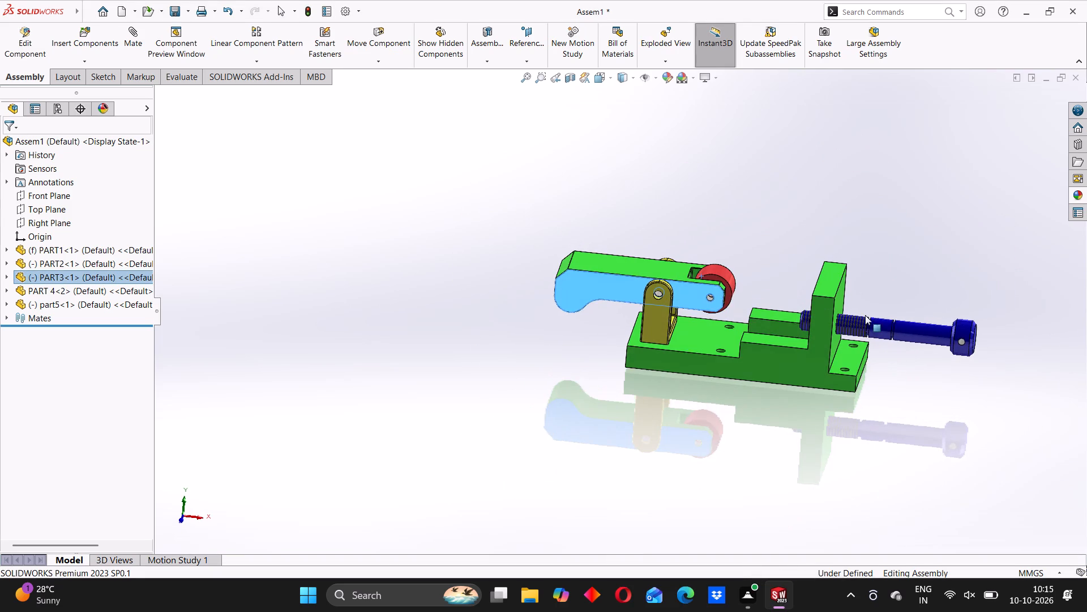
click(523, 348)
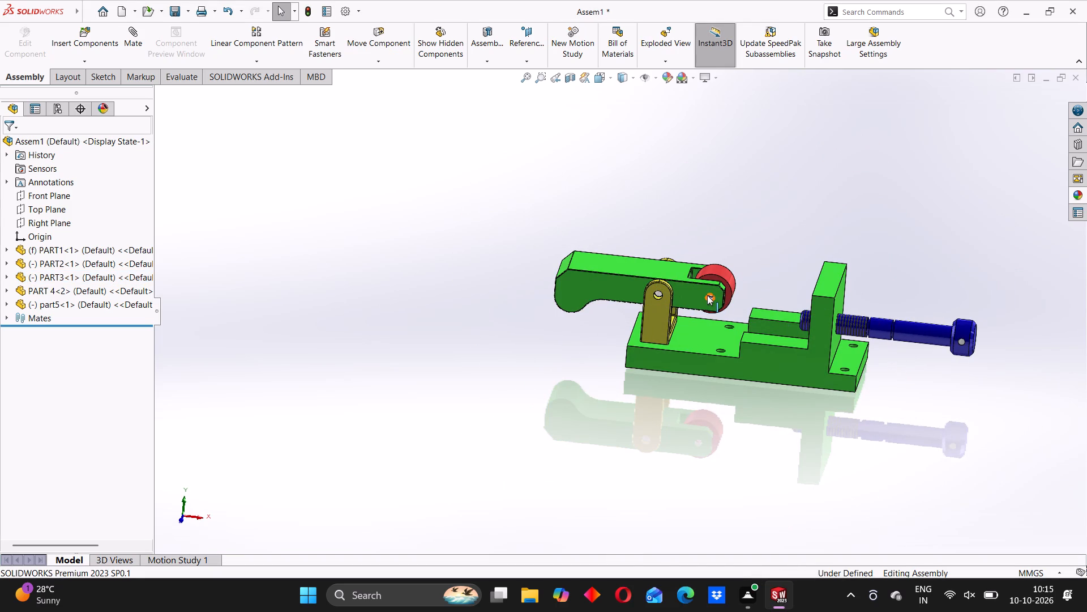
drag(707, 295, 697, 324)
click(570, 336)
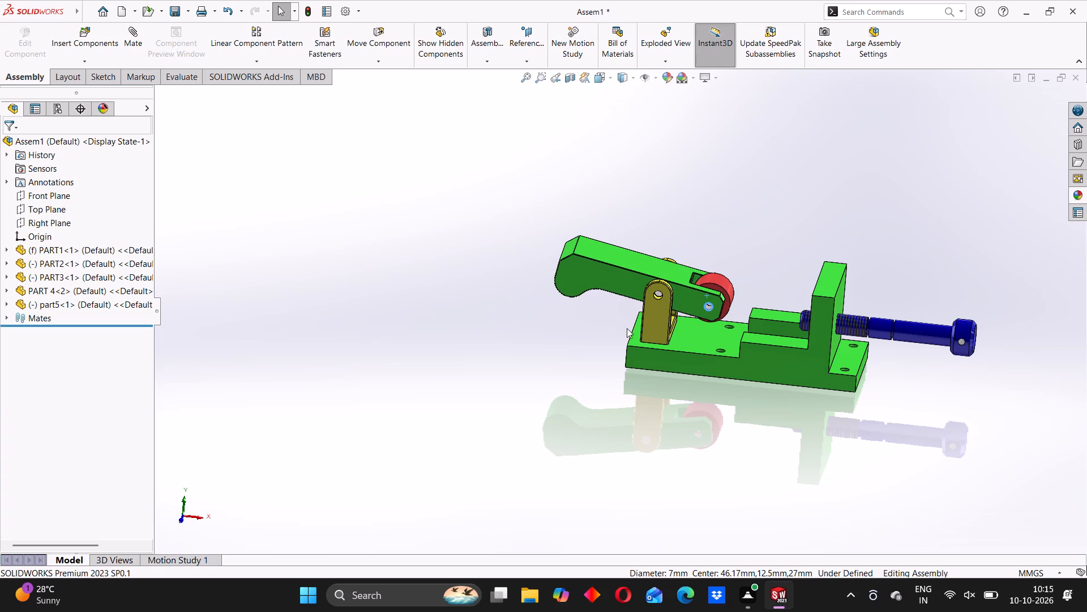
Examine from several angles how PART3 and part5 sit over the base, nudging PART3 to check its movement.
middle_drag(850, 320, 809, 407)
scroll(806, 391, up, 1)
scroll(728, 313, down, 2)
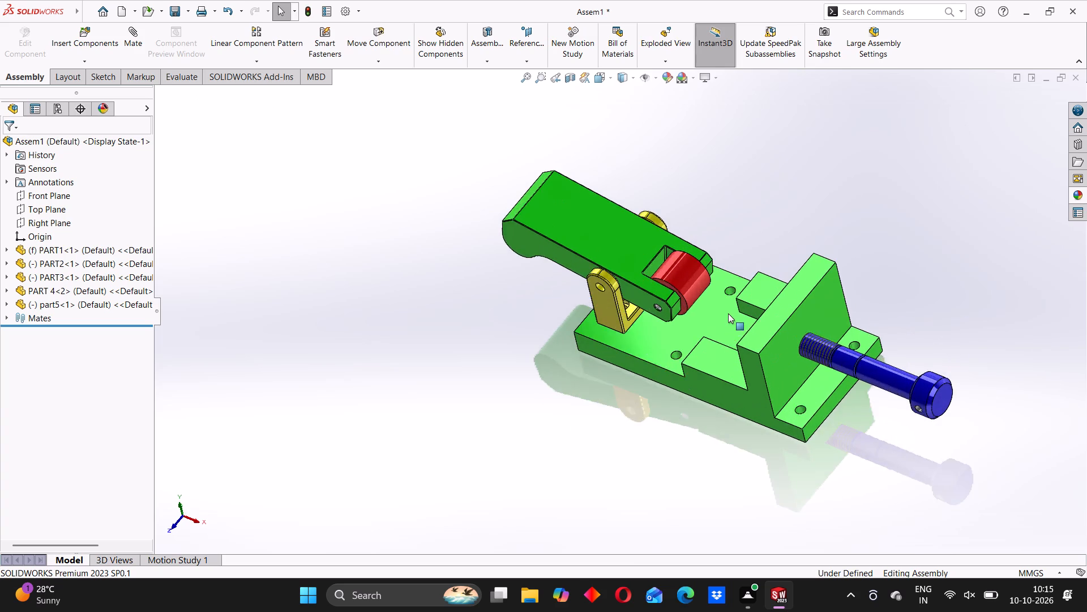
scroll(728, 313, down, 3)
middle_drag(676, 328, 717, 337)
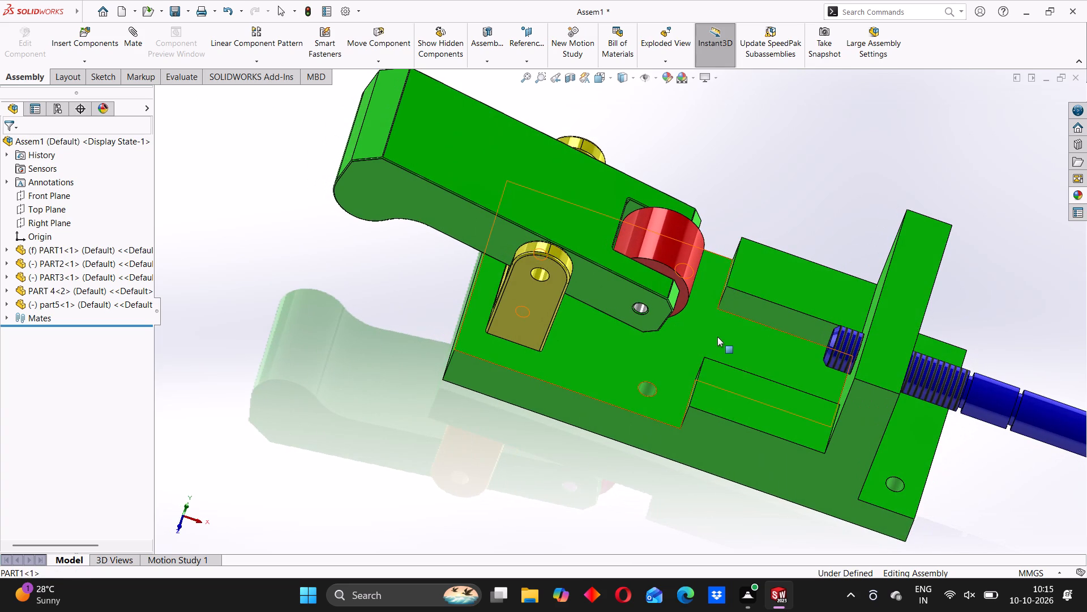
scroll(747, 344, down, 2)
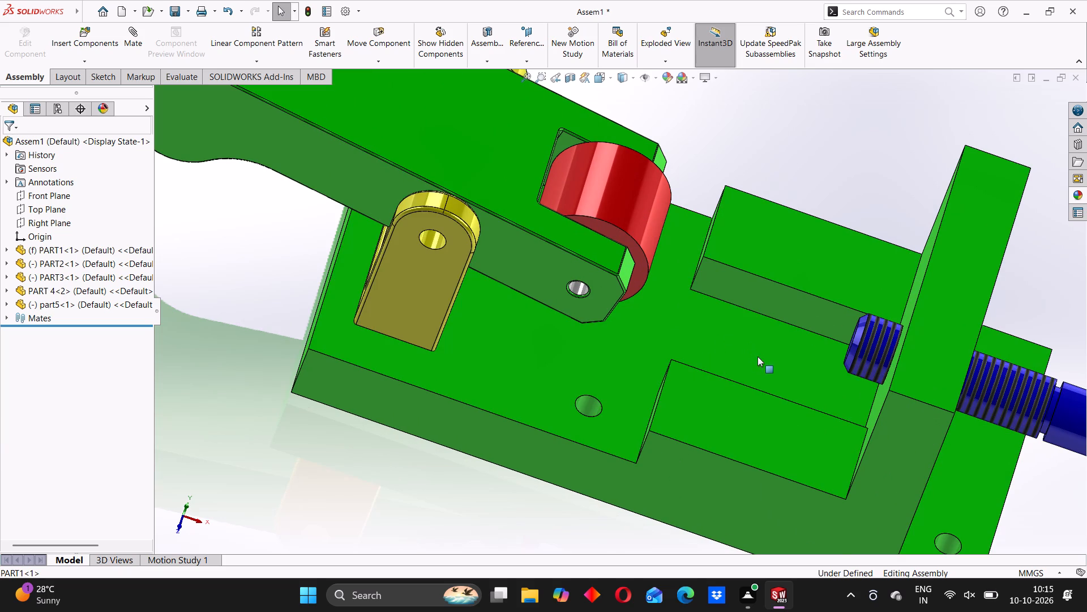
scroll(758, 356, up, 3)
middle_drag(761, 352, 714, 372)
drag(460, 190, 402, 189)
click(349, 263)
middle_drag(490, 321, 534, 304)
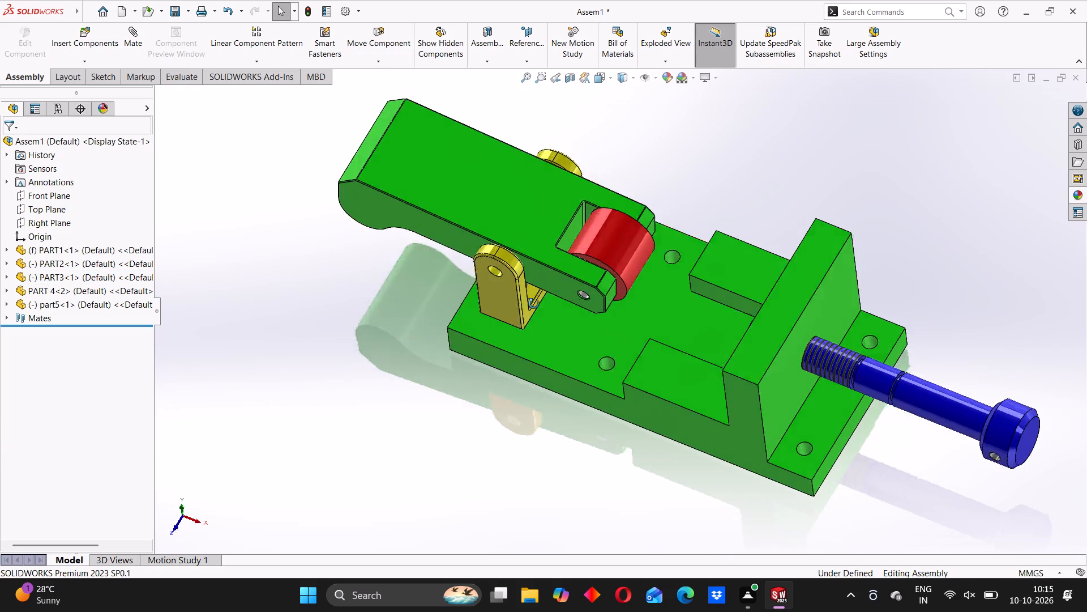
middle_drag(534, 304, 610, 250)
drag(560, 137, 543, 165)
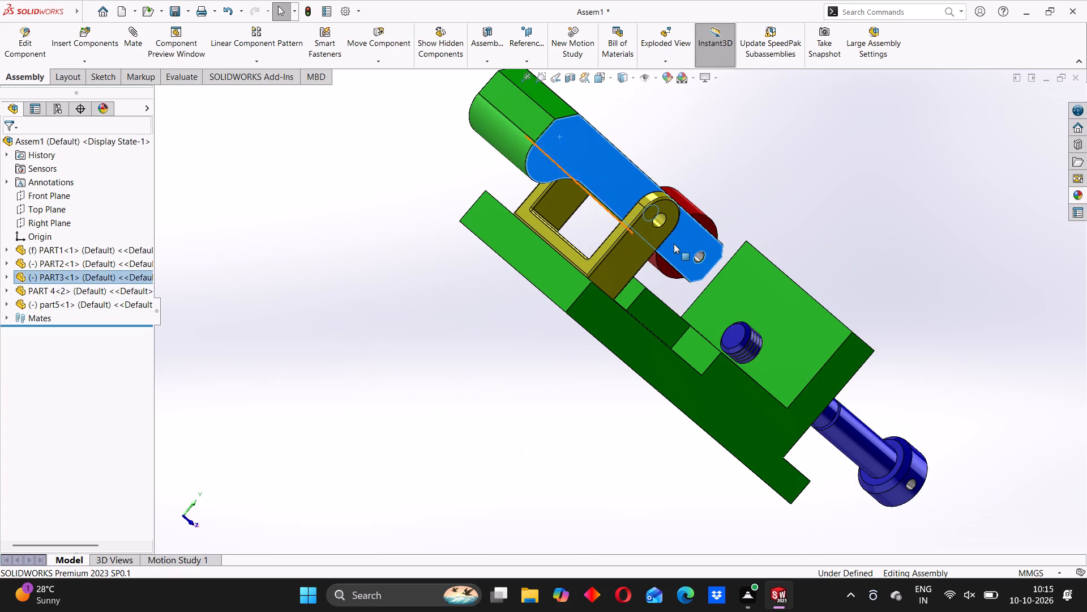
scroll(690, 254, up, 4)
middle_drag(733, 297, 623, 345)
click(481, 292)
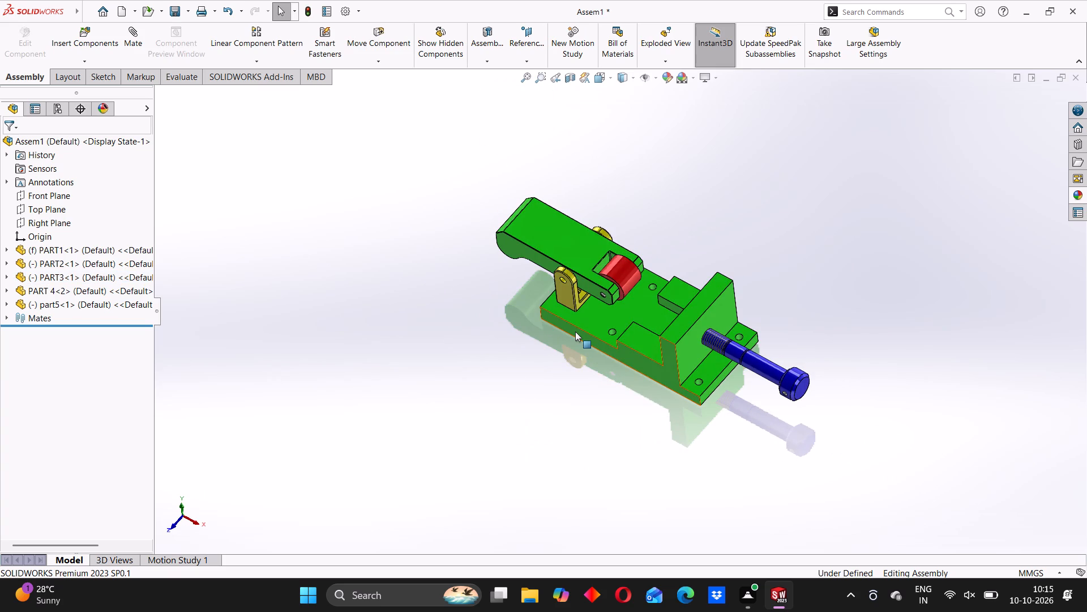
Insert PART6 from the ASSEMBLY 14 folder and place it on the base between part5 and the upright wall.
scroll(639, 342, up, 2)
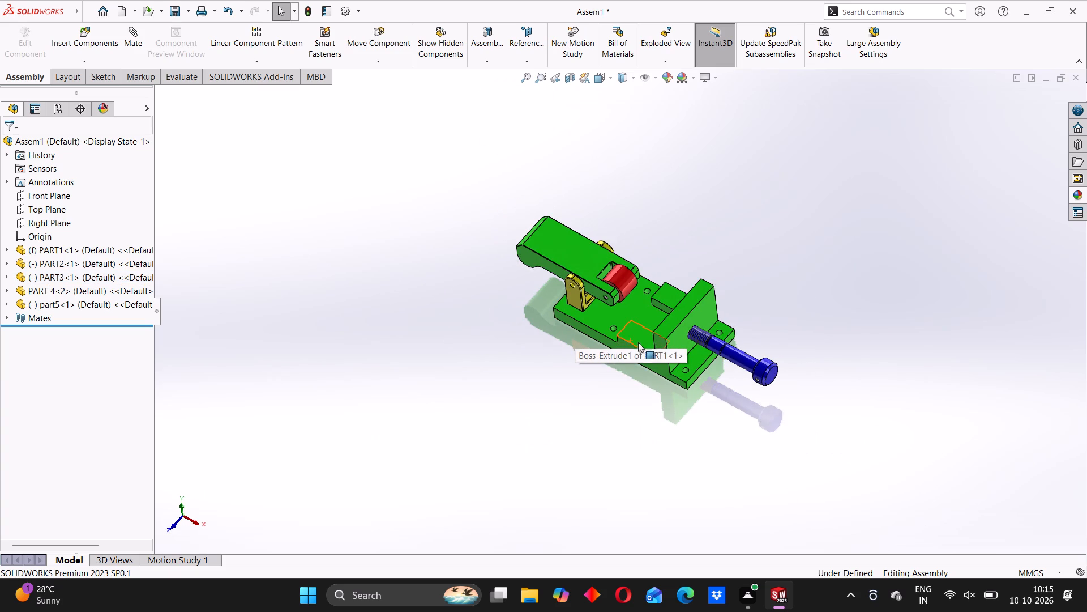
middle_drag(635, 359, 662, 306)
middle_drag(572, 377, 597, 280)
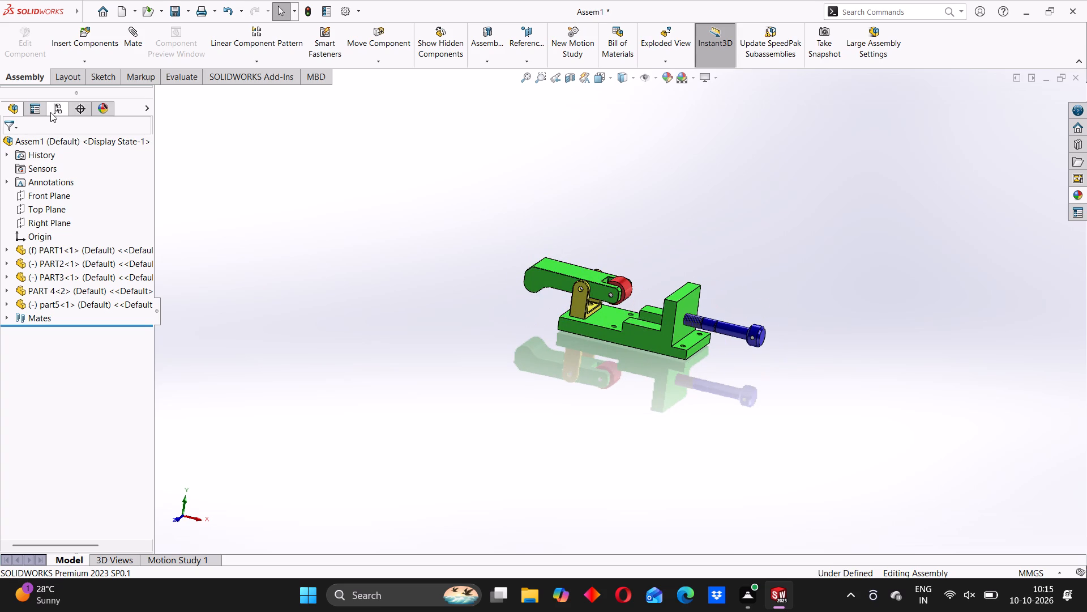
click(79, 39)
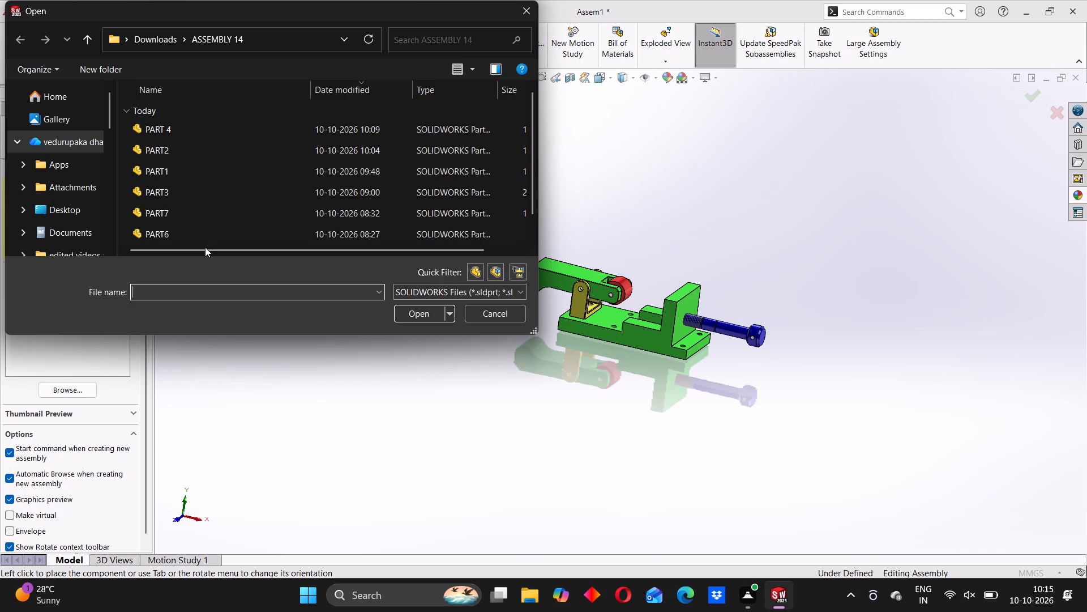
click(200, 232)
click(431, 316)
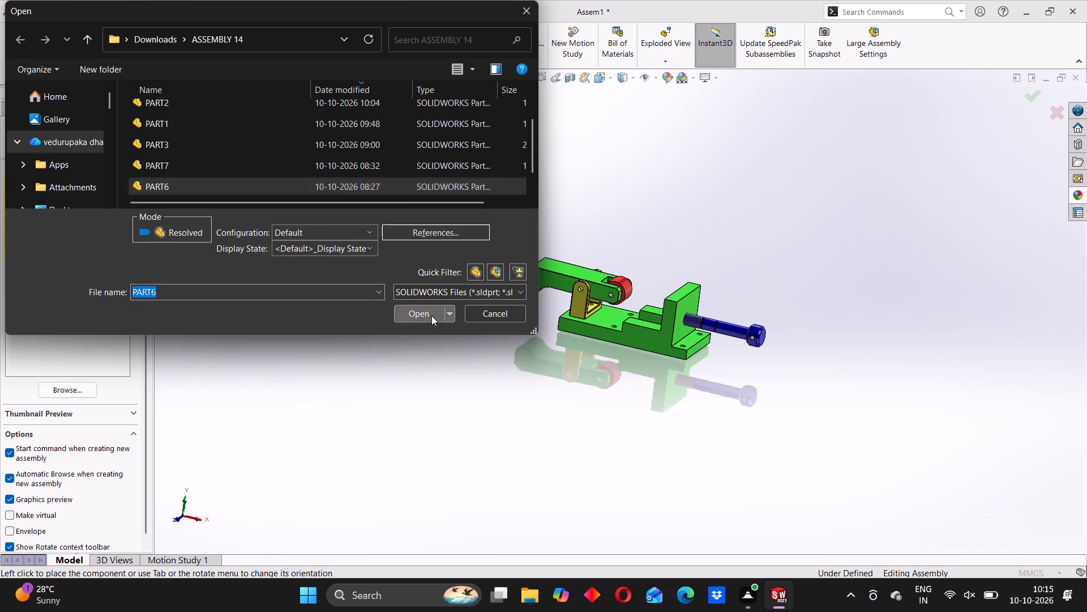
middle_drag(758, 249, 726, 331)
scroll(648, 307, down, 3)
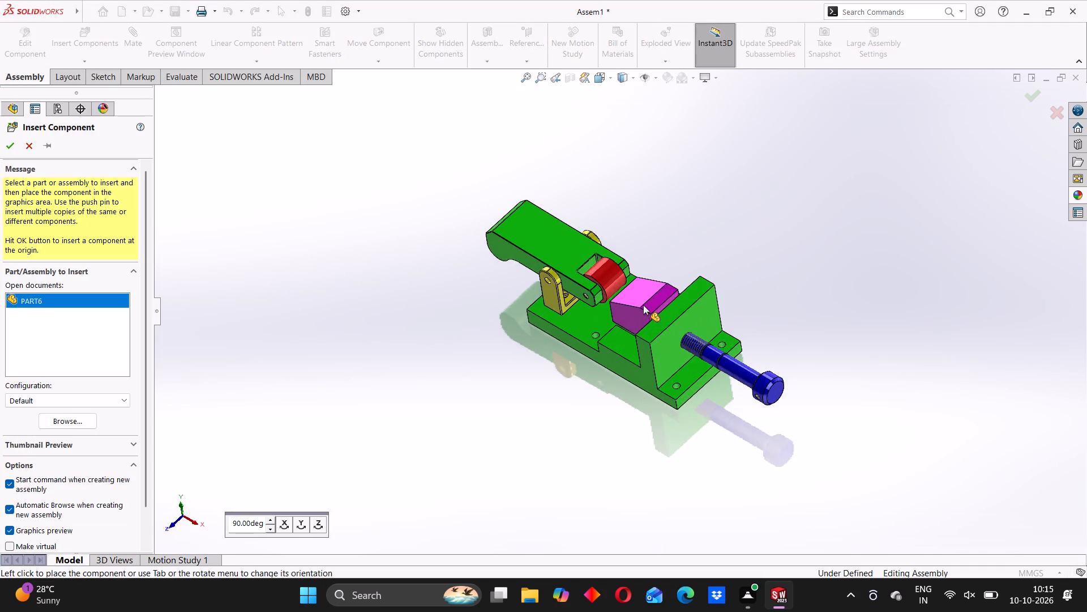
scroll(643, 305, down, 6)
middle_drag(619, 318, 661, 302)
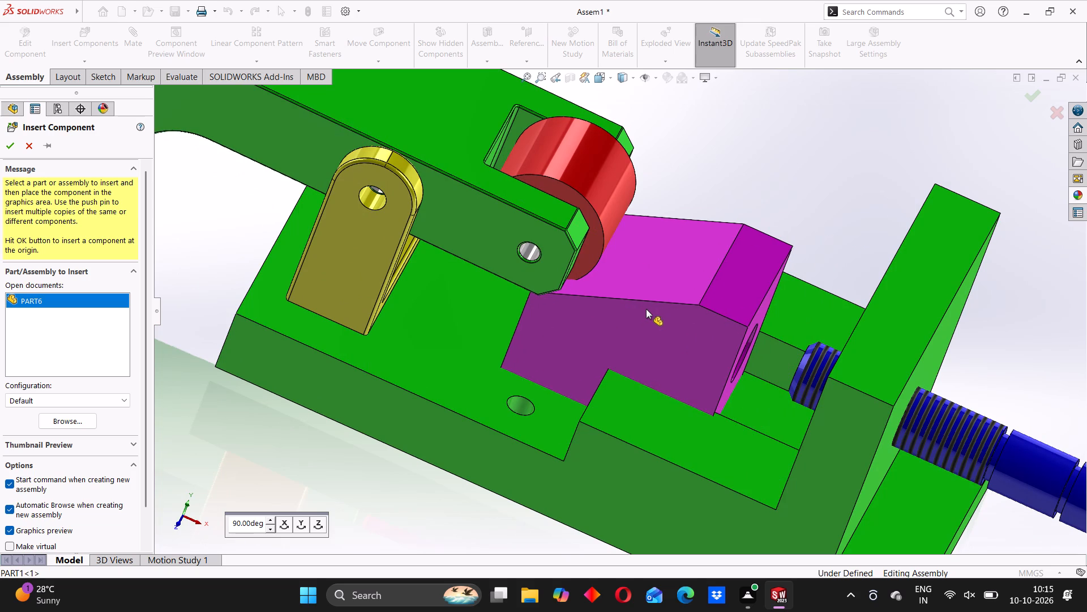
click(691, 311)
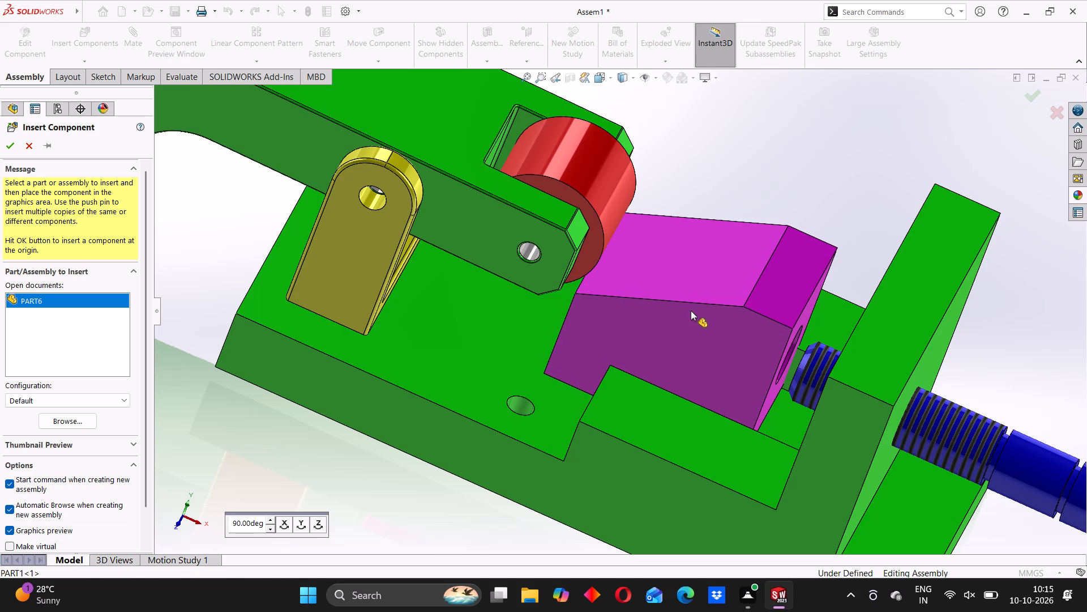
Lift PART6 clear of the base so that it floats above the side block next to the upright wall.
scroll(721, 295, up, 3)
middle_drag(752, 319, 741, 326)
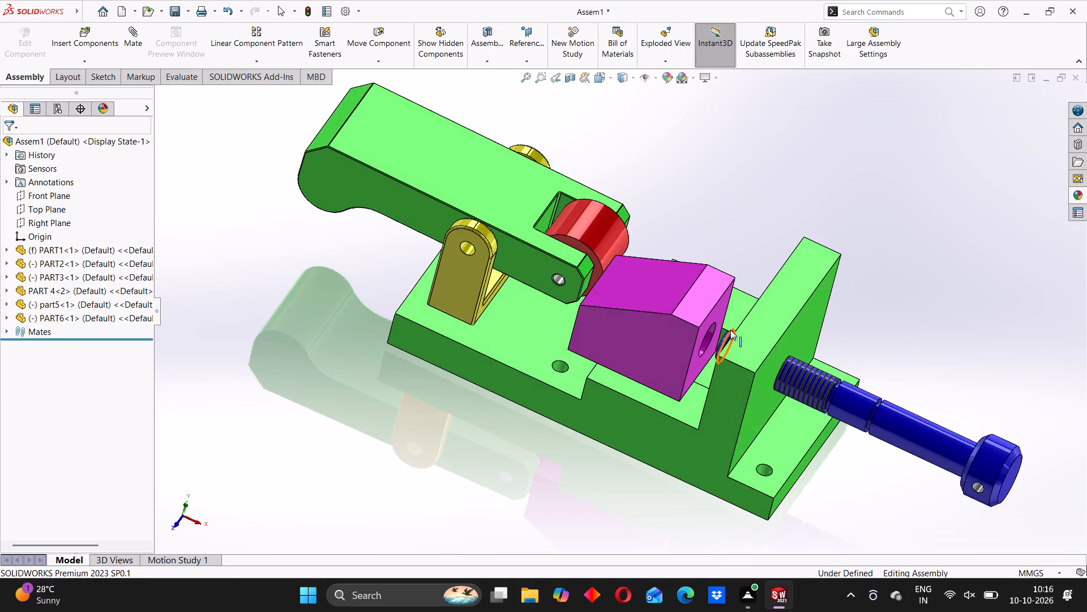
middle_drag(730, 330, 712, 342)
drag(651, 343, 742, 206)
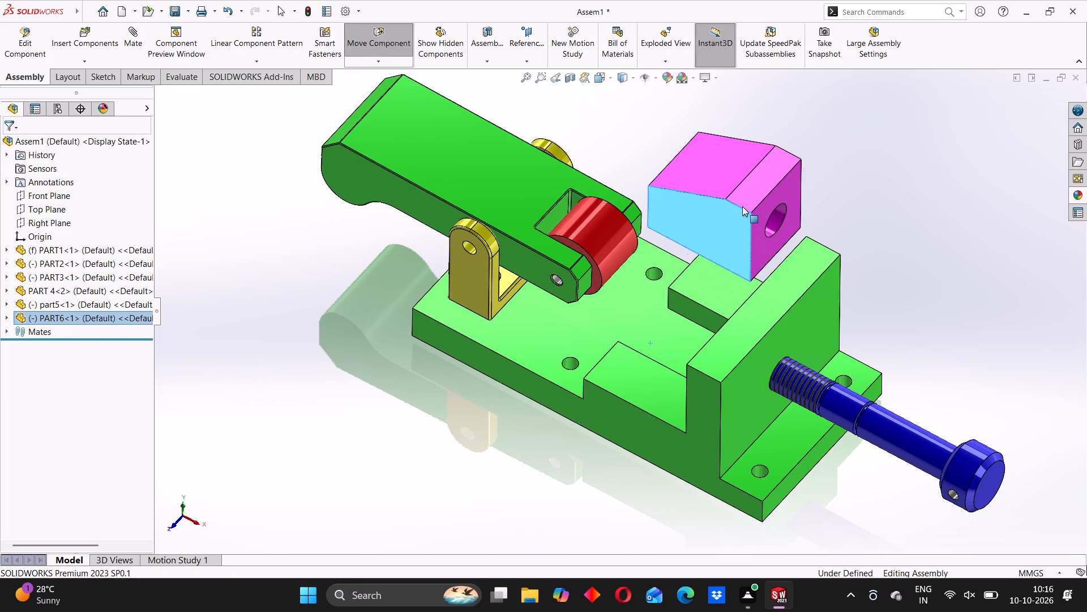
click(777, 215)
middle_drag(712, 274, 744, 298)
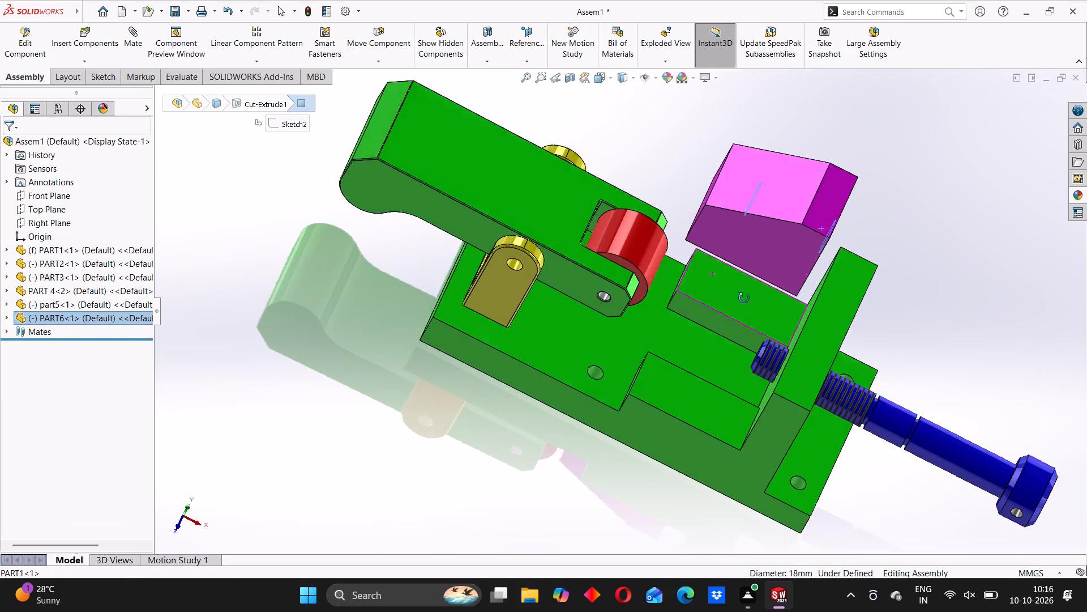
middle_drag(744, 298, 745, 299)
click(679, 162)
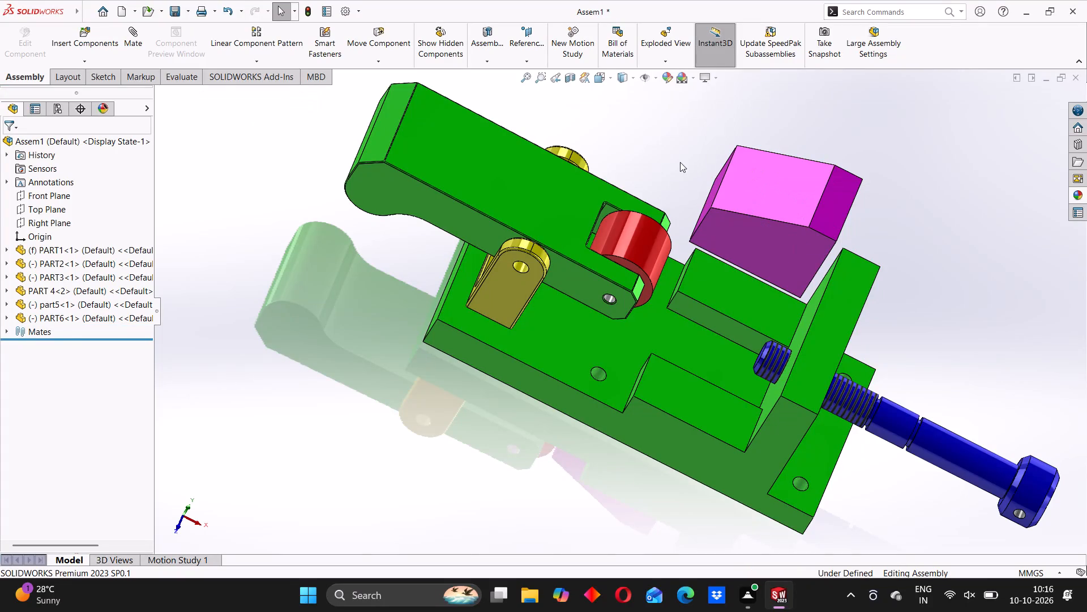
Slide the PART2 screw further in through the upright wall so more of its threaded end projects over the base.
drag(920, 423, 899, 415)
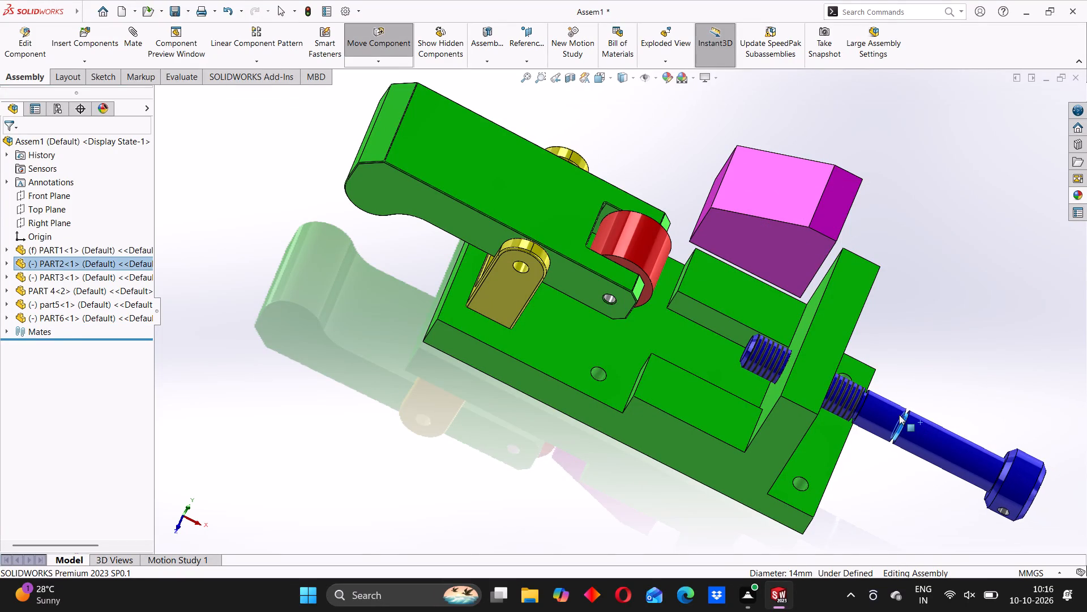
drag(899, 415, 877, 410)
click(944, 277)
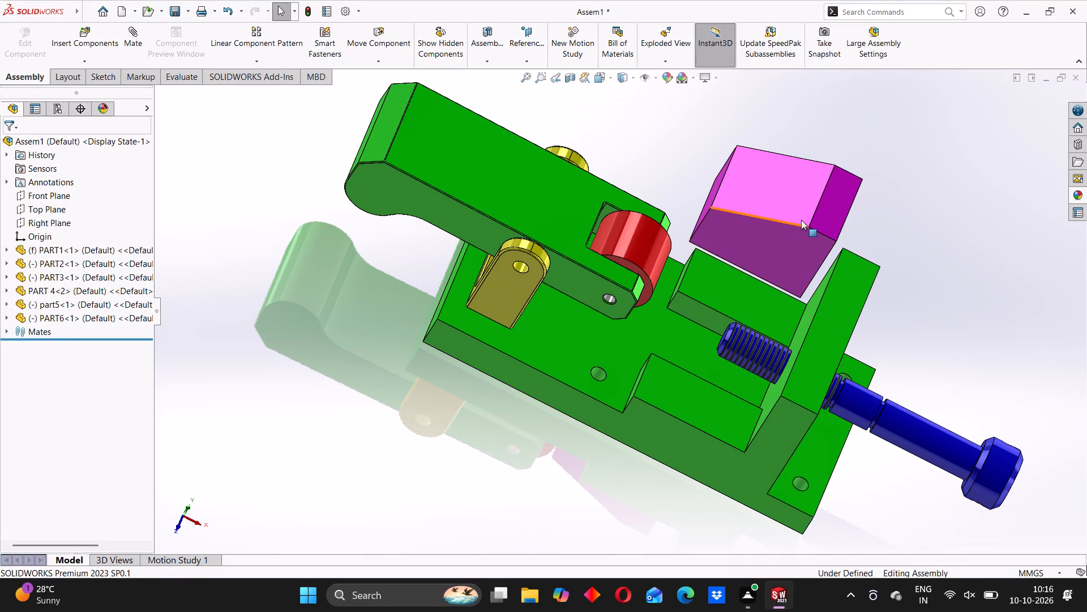
Add a concentric mate between the hole in PART6 and the cylindrical face of PART2's threaded end.
scroll(802, 223, down, 1)
middle_drag(812, 241, 747, 220)
click(932, 200)
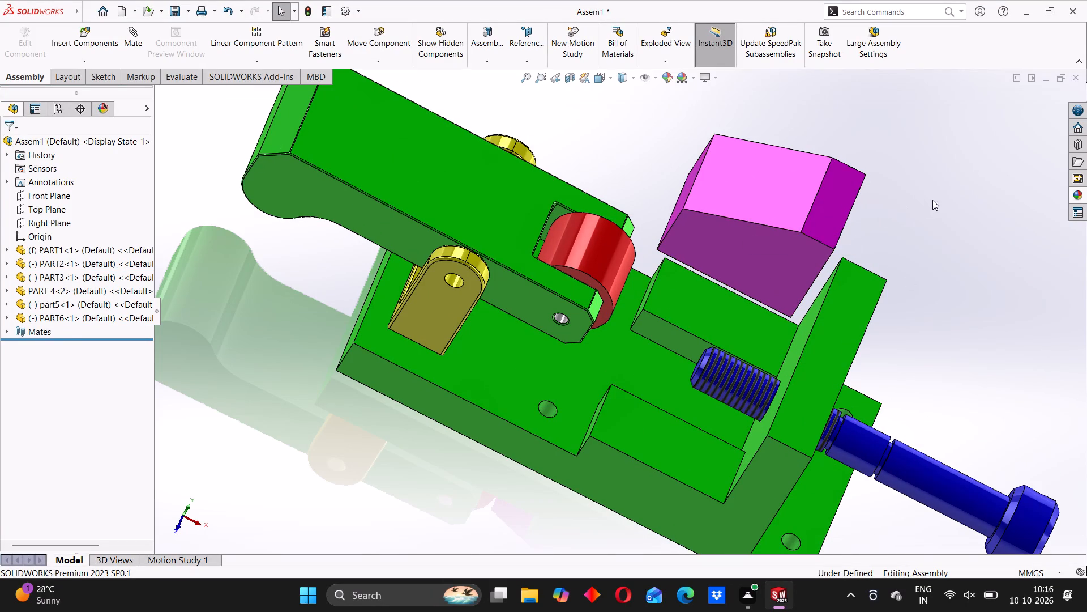
middle_drag(811, 257, 754, 235)
click(863, 253)
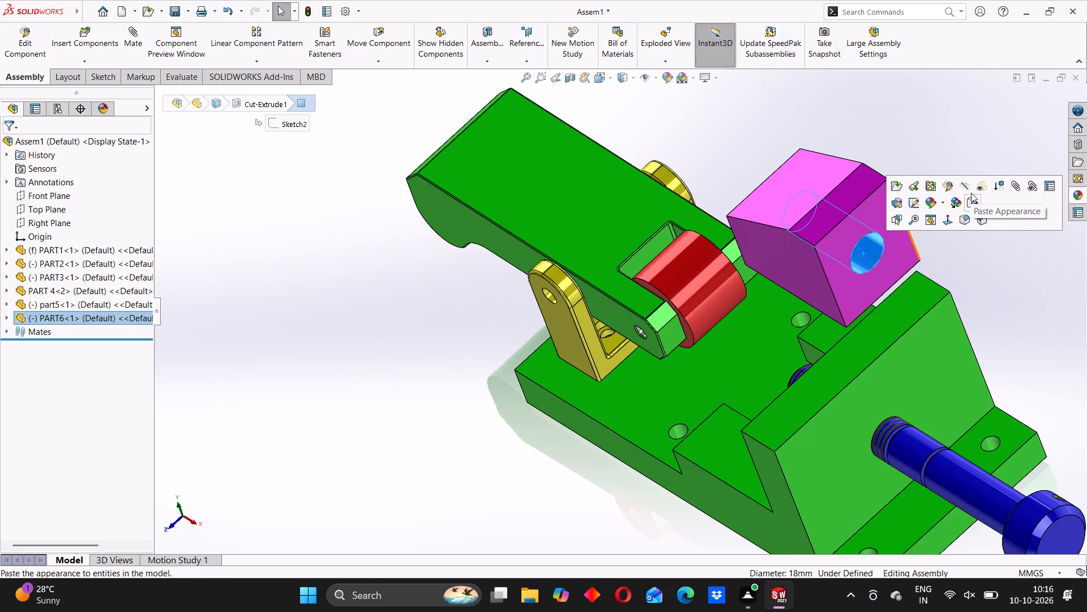
click(1017, 184)
middle_drag(731, 352, 731, 354)
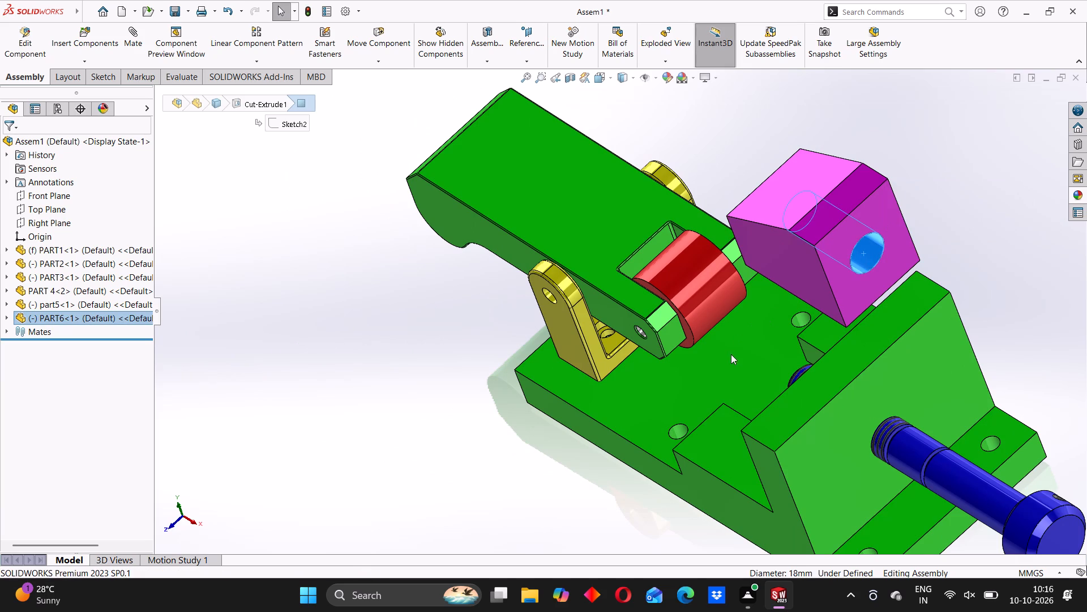
middle_drag(731, 354, 820, 389)
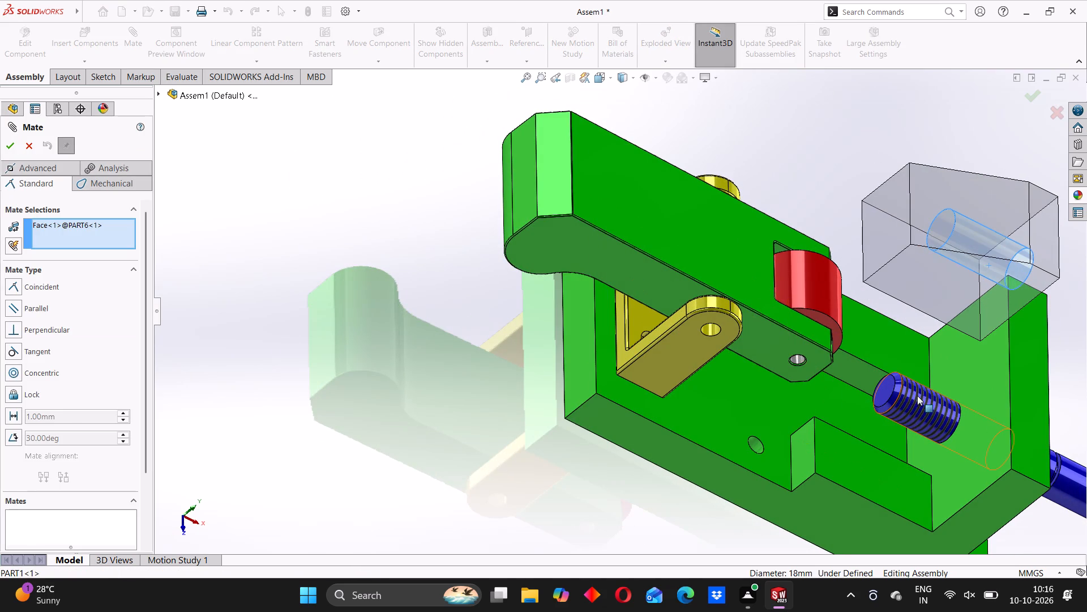
click(918, 397)
scroll(962, 283, up, 2)
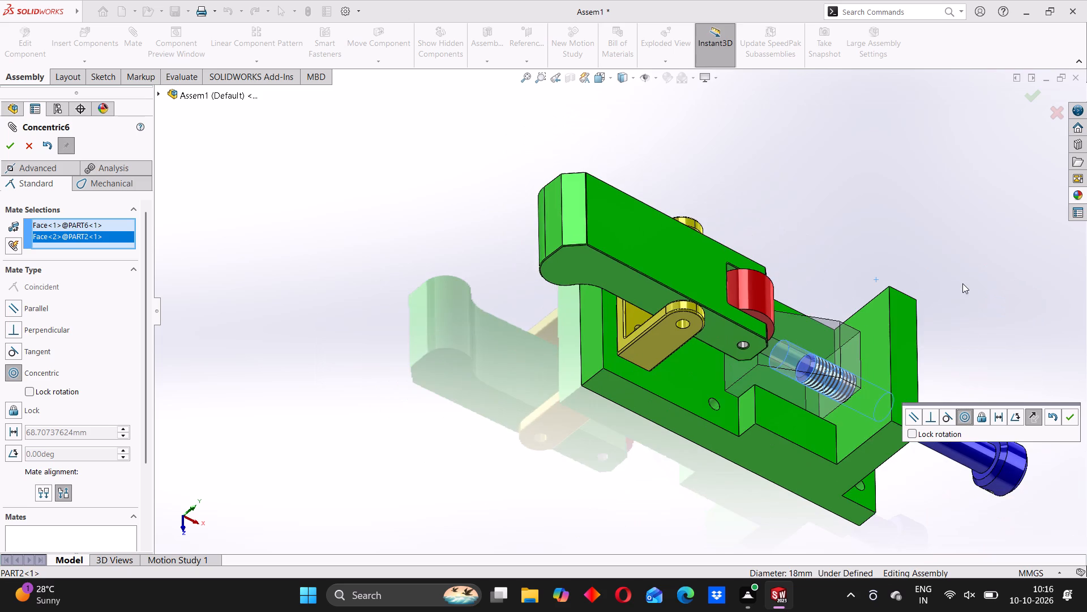
middle_drag(942, 331, 889, 334)
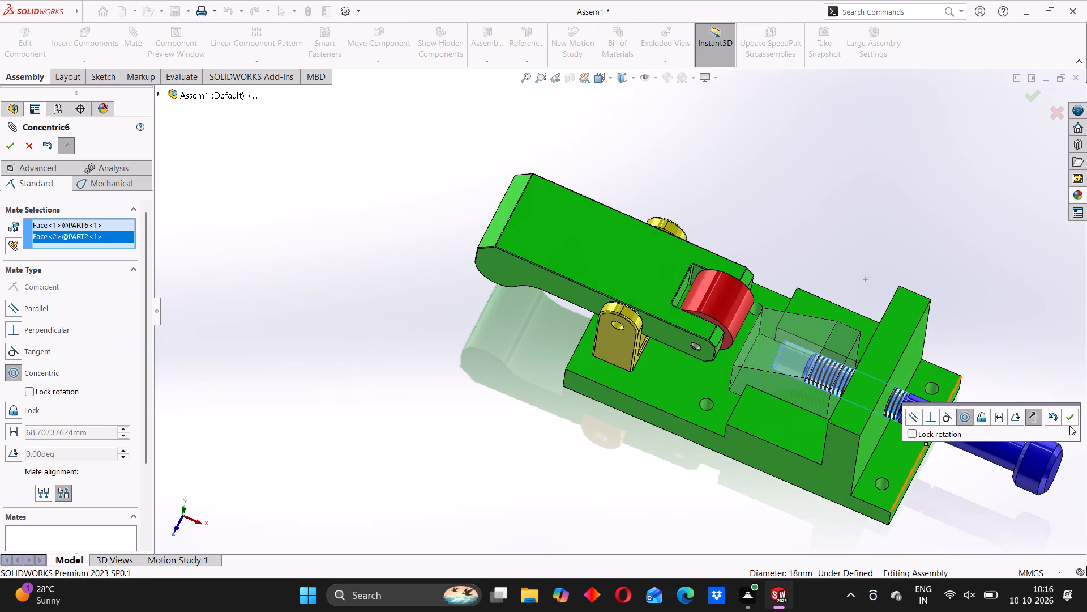
click(1071, 420)
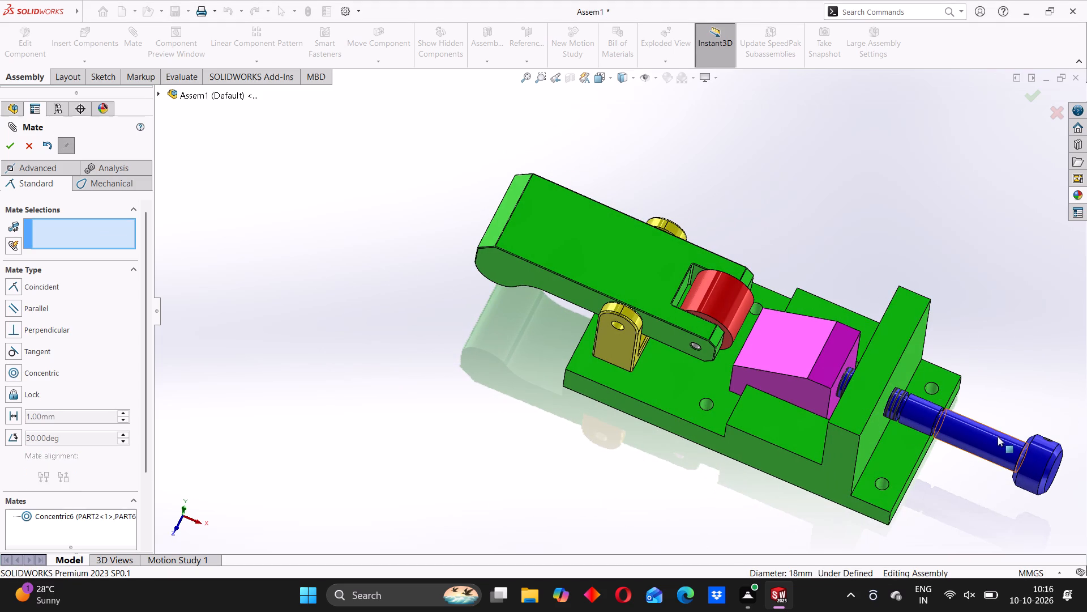
Slide PART2 slightly outward along its axis and move PART6 away from the upright wall towards part5.
drag(996, 441, 964, 436)
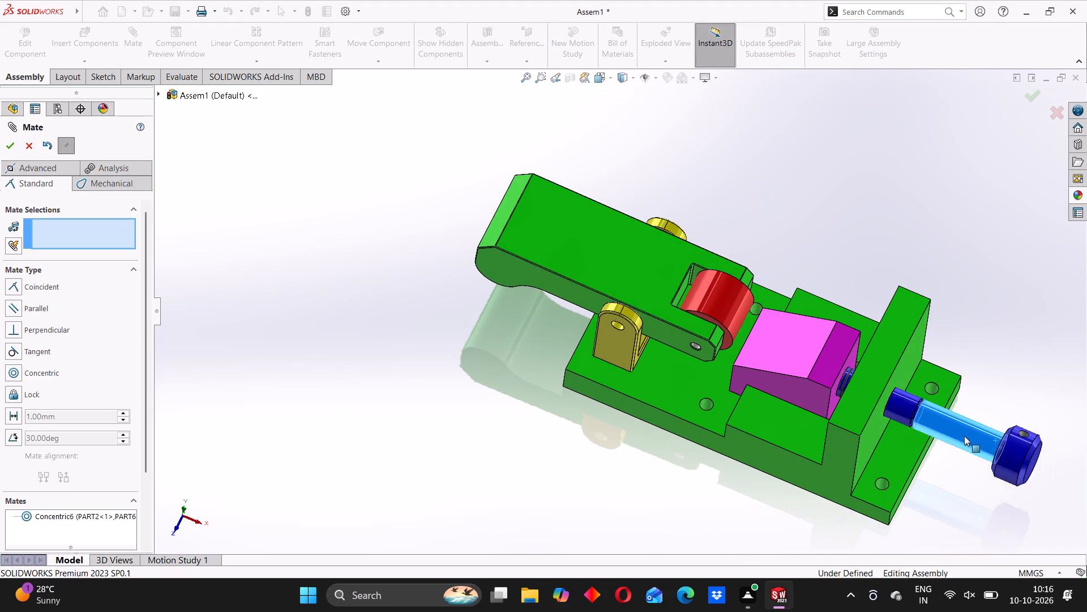
drag(964, 436, 1002, 449)
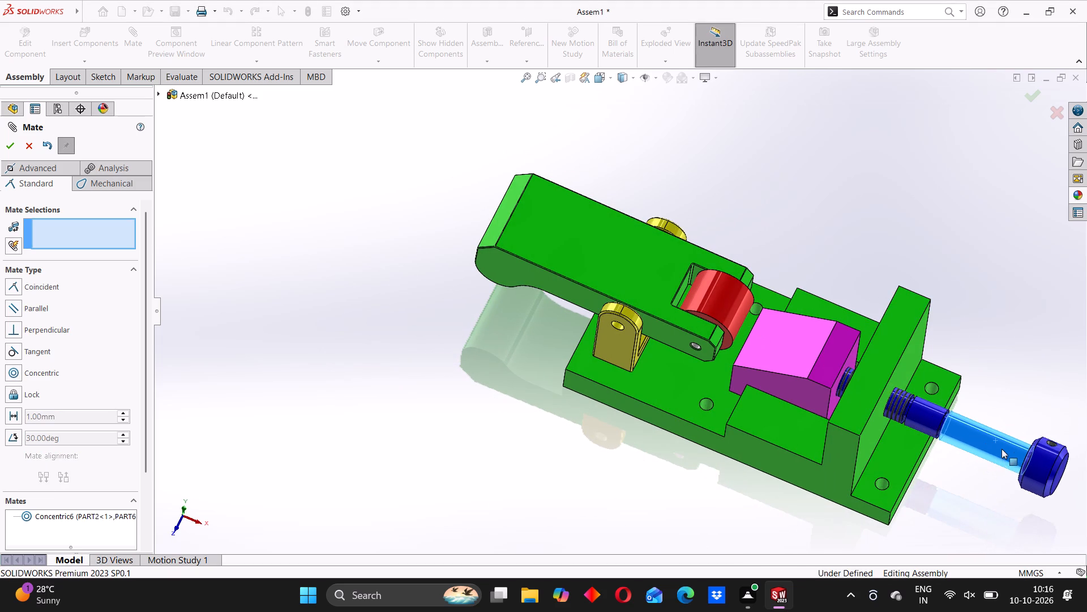
drag(1002, 449, 1013, 452)
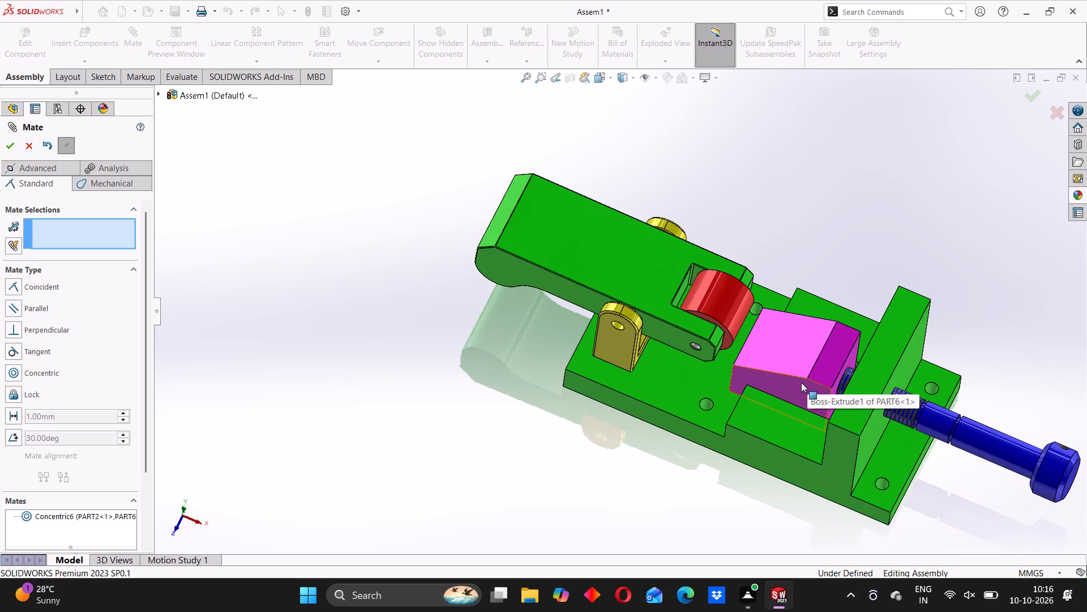
drag(798, 382, 752, 371)
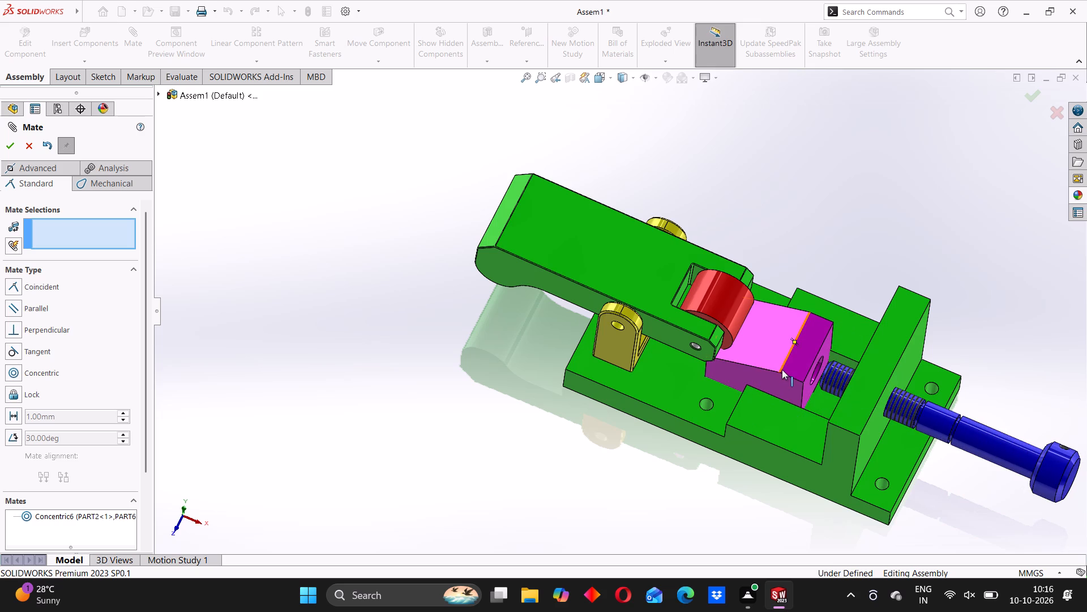
Examine from several angles how PART6 sits between the base's side blocks and against part5, and finish mating.
middle_drag(752, 374, 759, 378)
middle_drag(749, 371, 768, 384)
scroll(763, 373, down, 6)
middle_drag(708, 367, 724, 318)
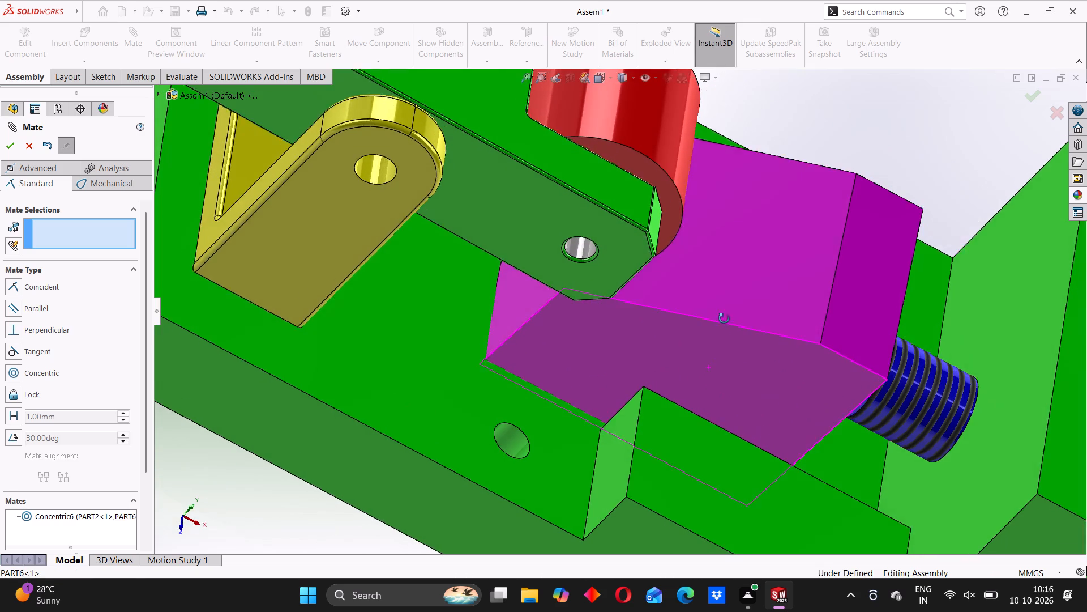
middle_drag(724, 318, 720, 311)
middle_drag(571, 345, 649, 384)
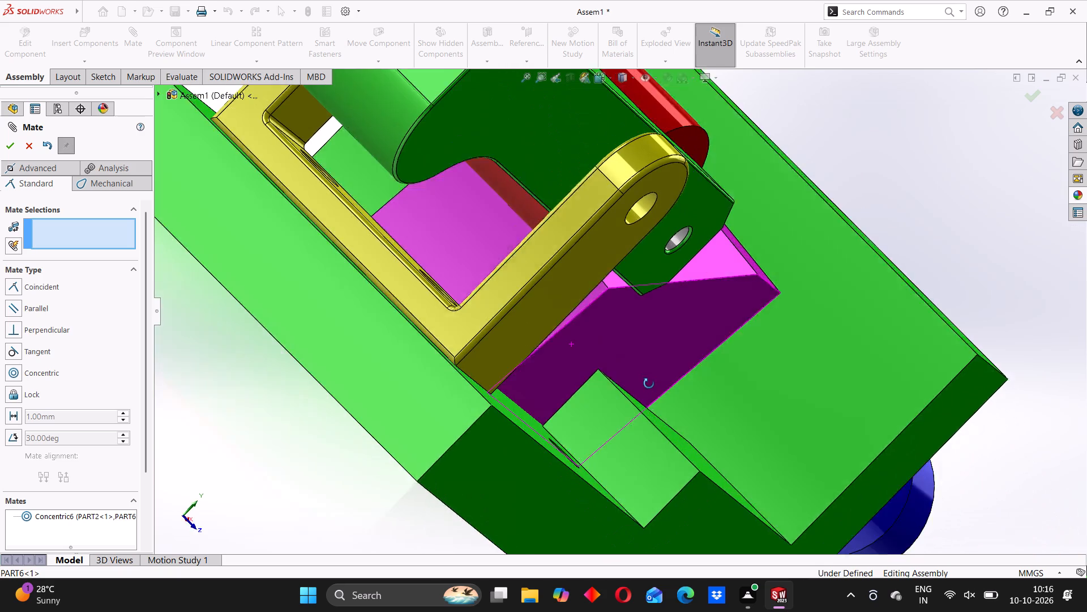
middle_drag(649, 384, 648, 384)
middle_drag(629, 389, 561, 383)
scroll(584, 342, up, 7)
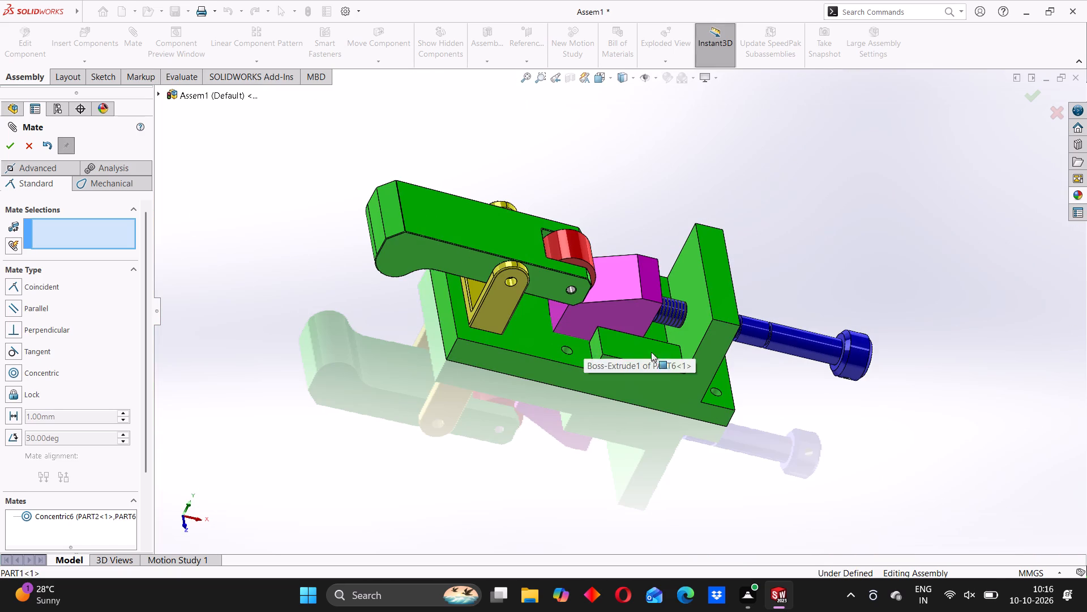
middle_drag(671, 372, 583, 351)
middle_drag(666, 426, 573, 403)
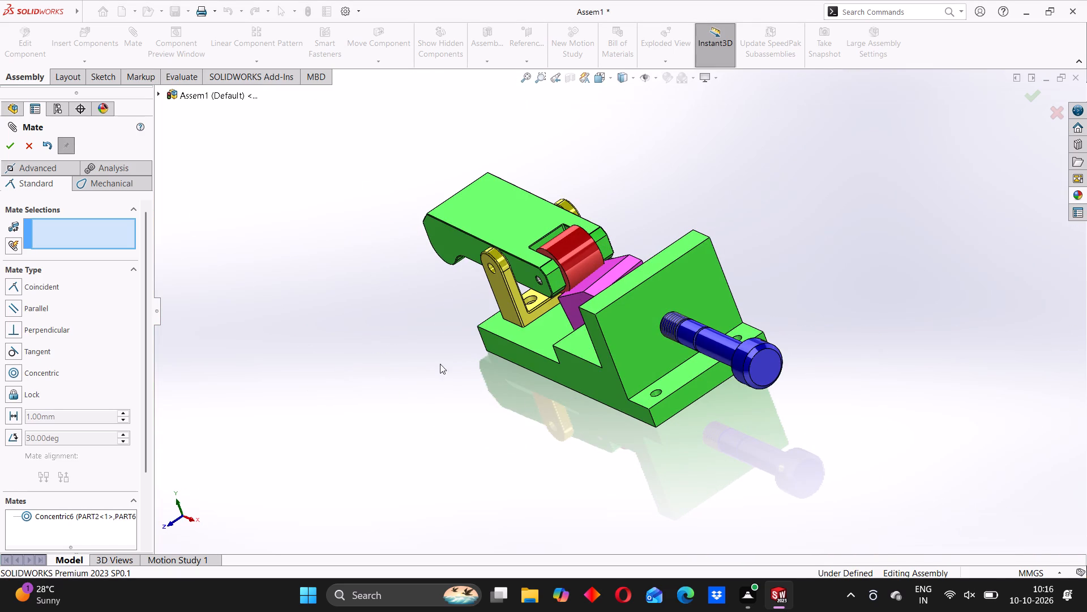
click(36, 145)
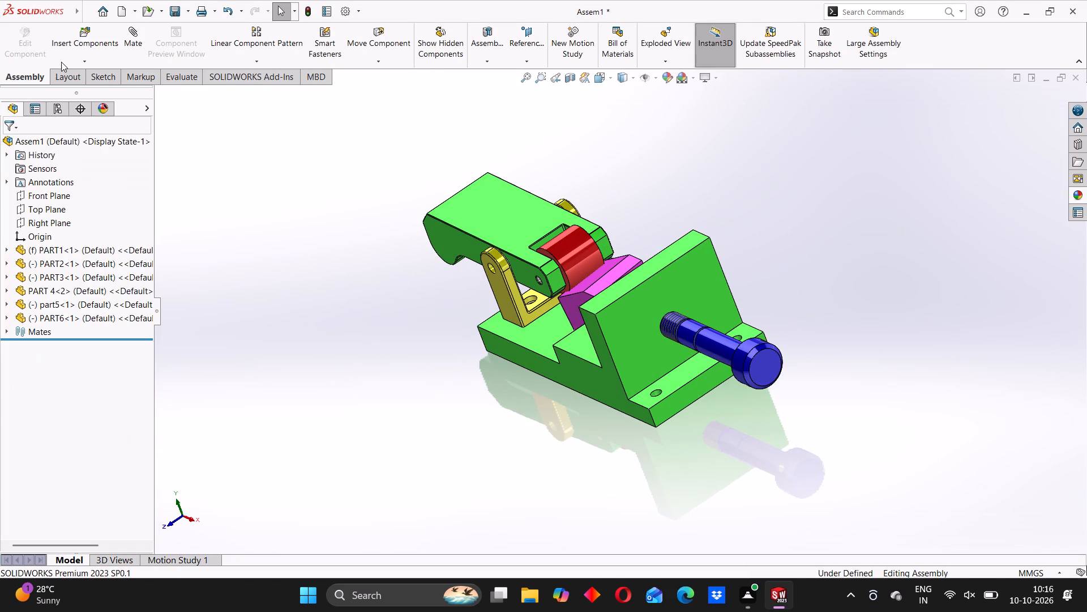
Insert PART7 from the ASSEMBLY 14 folder and place it above the assembly.
click(79, 42)
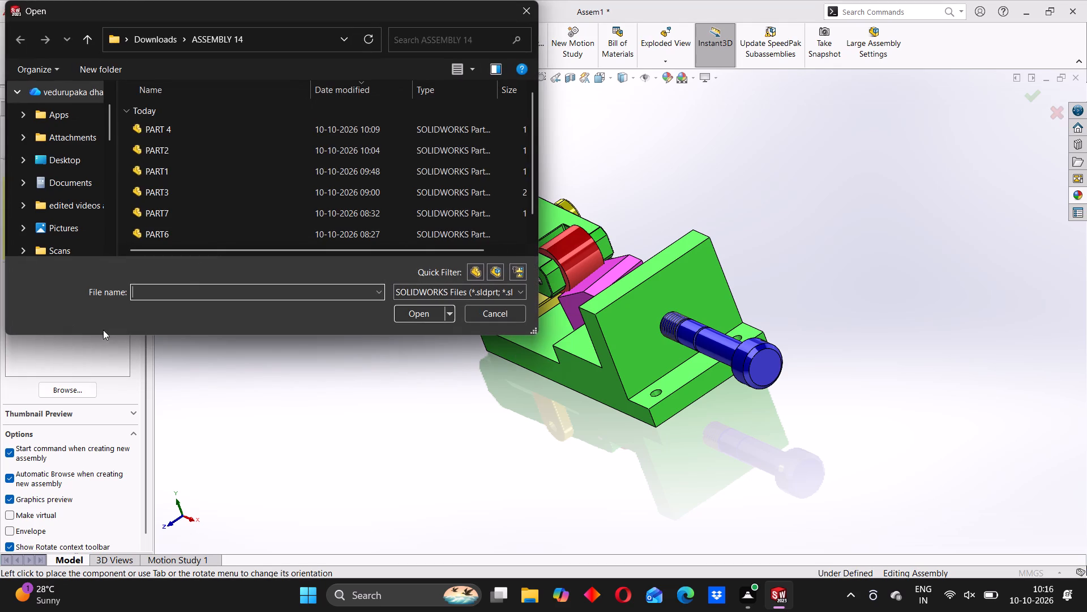
click(161, 215)
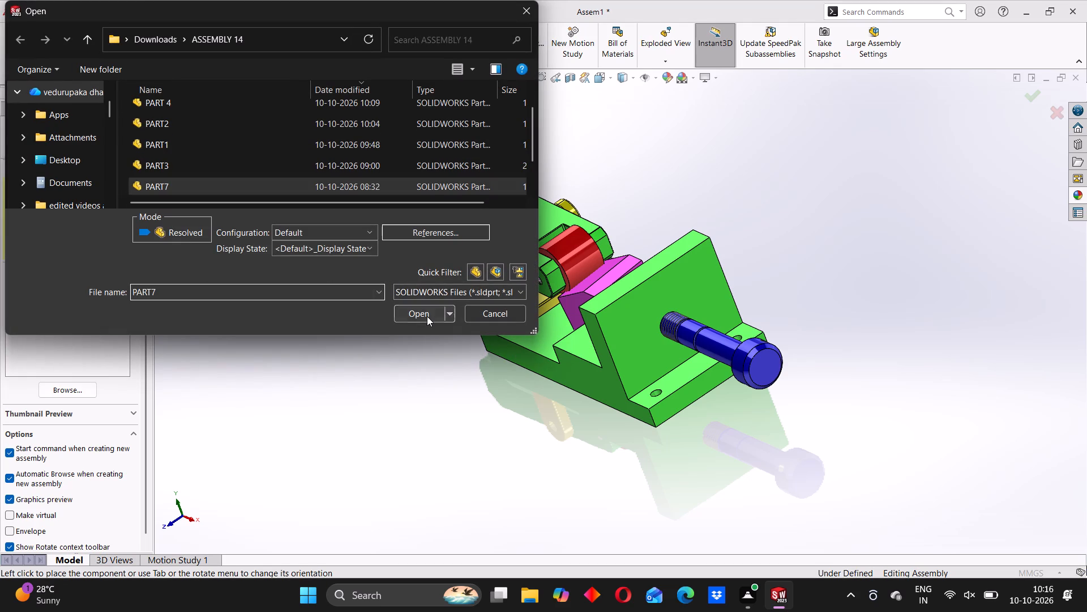
click(427, 316)
middle_drag(439, 308, 493, 320)
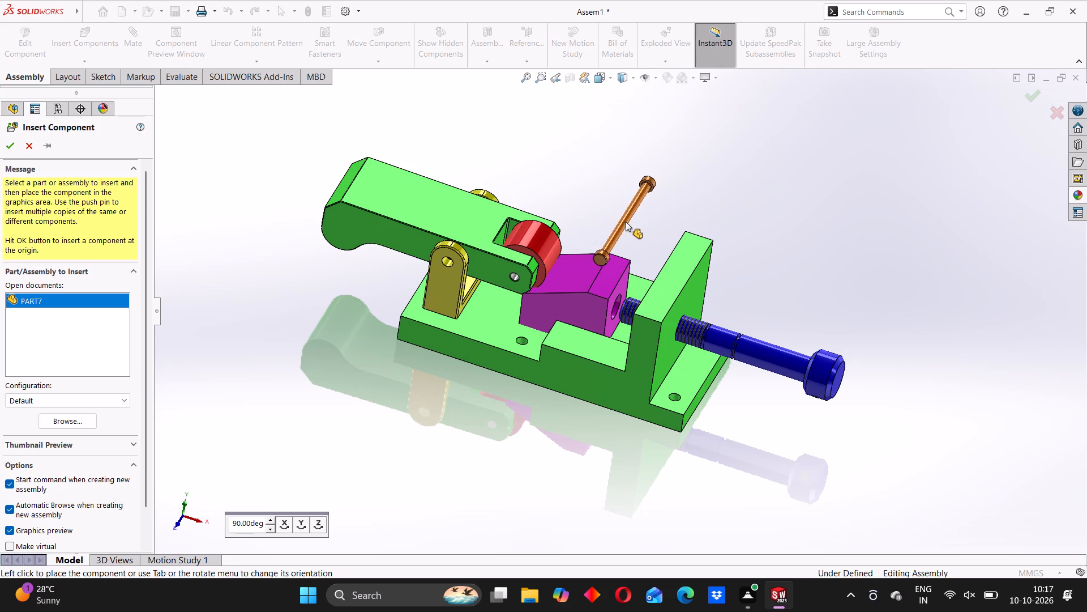
middle_drag(626, 222, 591, 240)
click(599, 167)
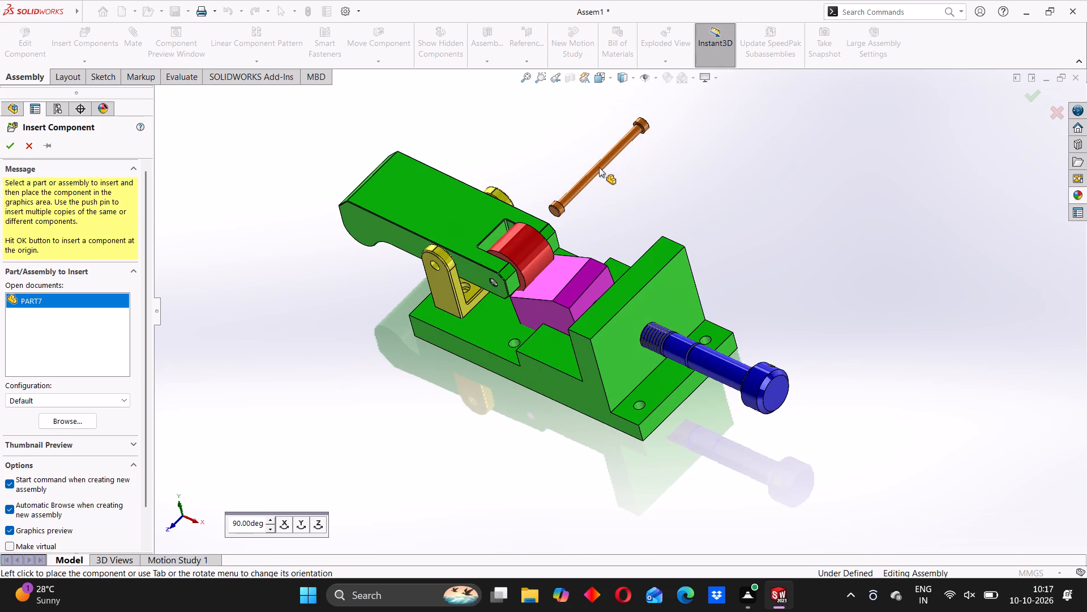
Add a concentric mate between PART7's cylindrical shaft and the hole at the part5 end of PART3.
scroll(583, 196, down, 4)
middle_drag(666, 229, 646, 246)
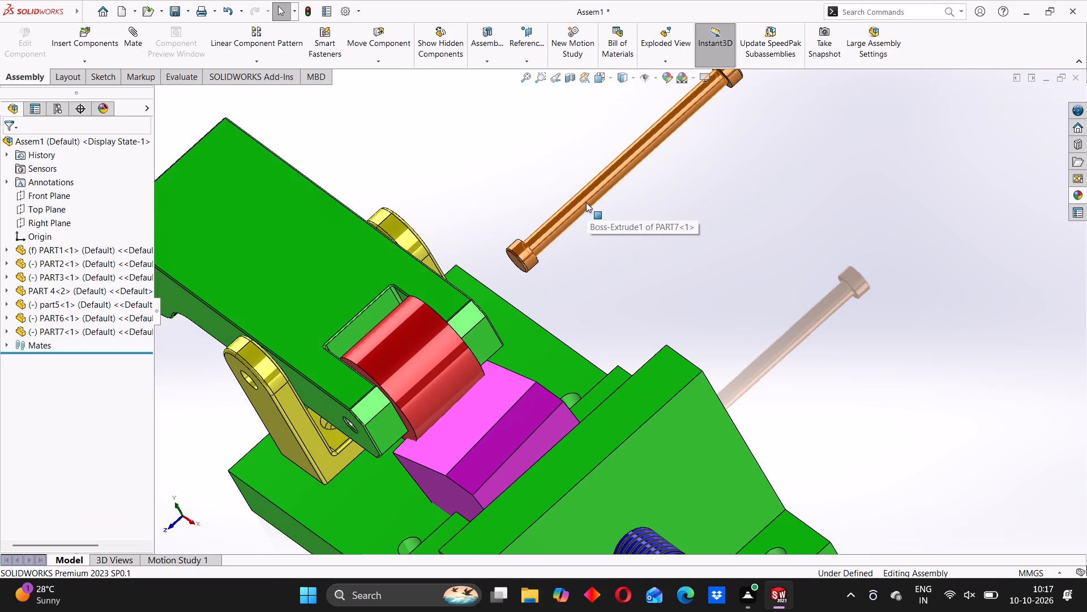
click(587, 201)
scroll(562, 265, up, 4)
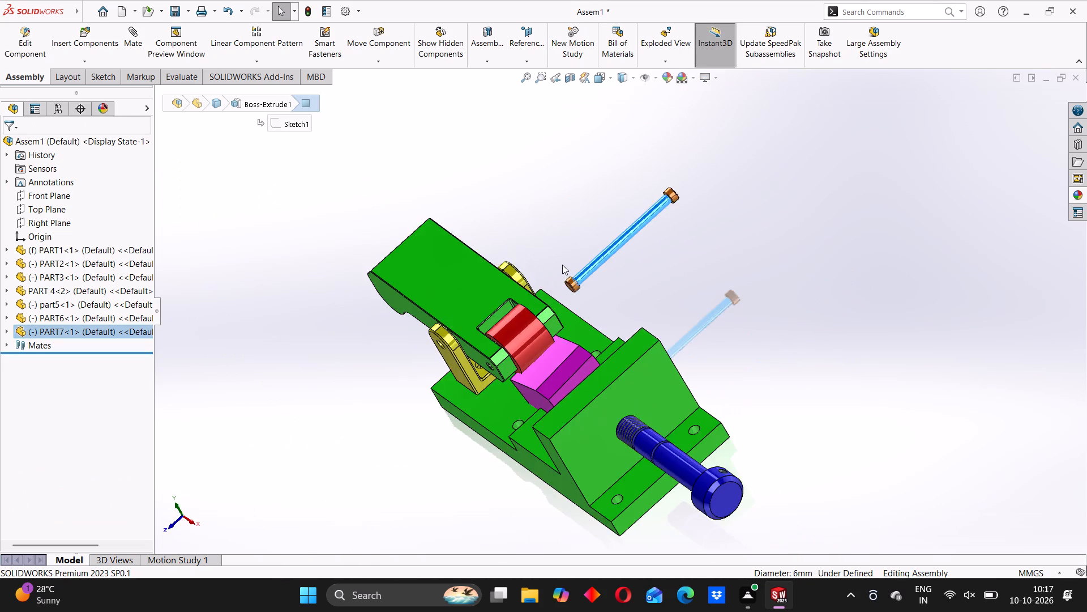
scroll(572, 279, up, 2)
middle_drag(568, 301, 616, 211)
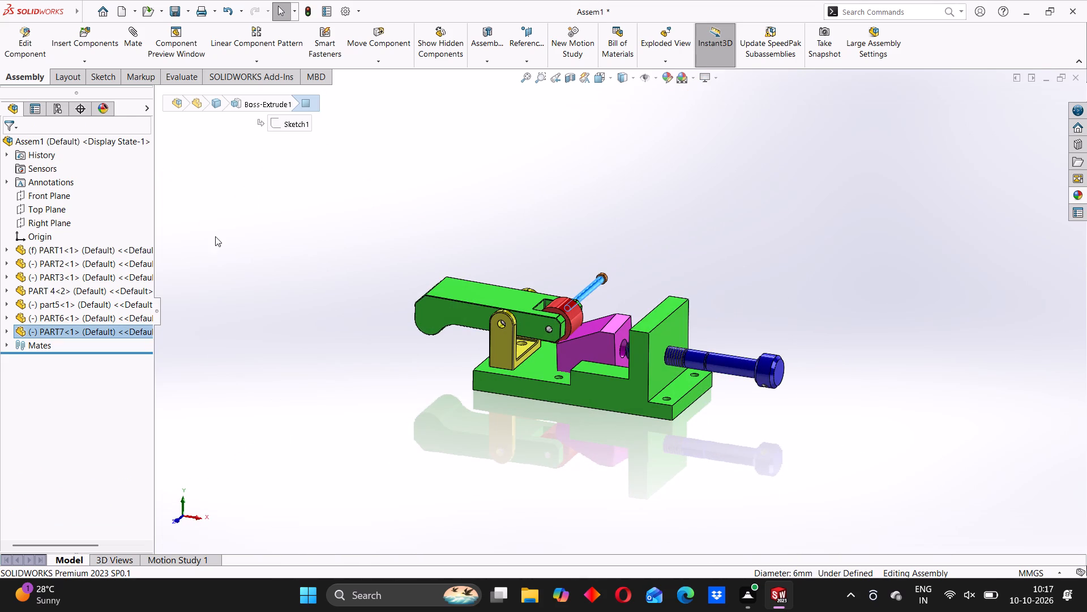
click(131, 36)
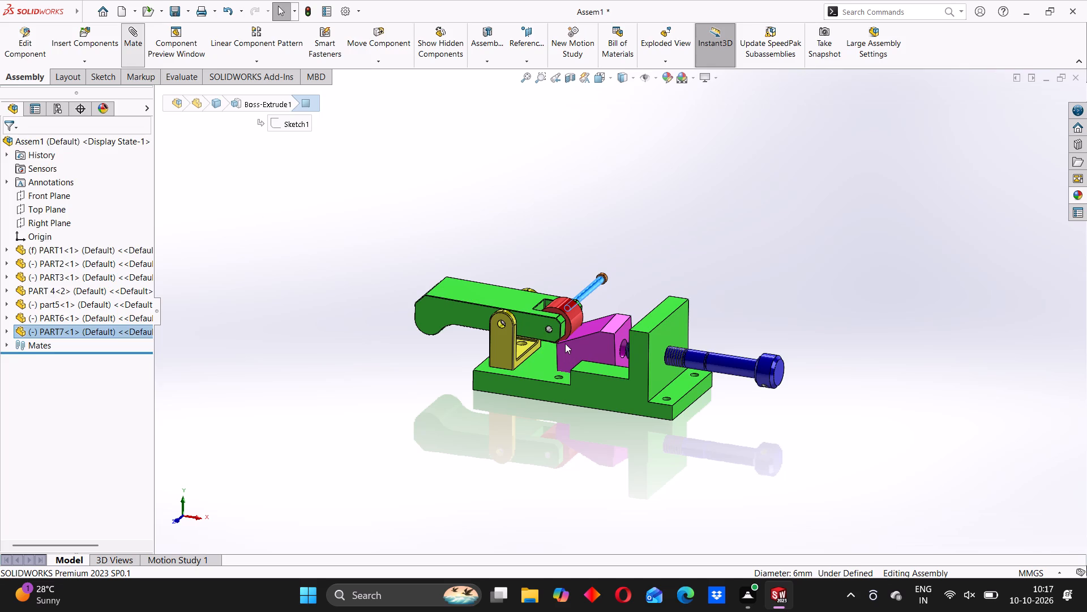
scroll(546, 329, down, 7)
click(585, 324)
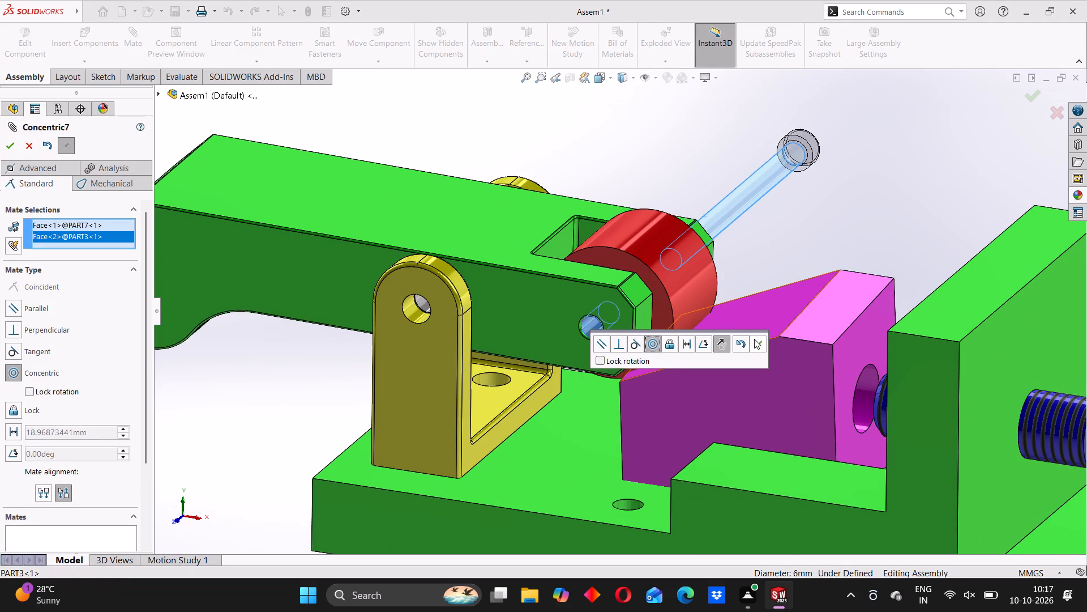
click(756, 345)
Slide PART7 along its axis through PART3 and part5 until its heads stand out on both sides of PART3.
drag(748, 193, 644, 258)
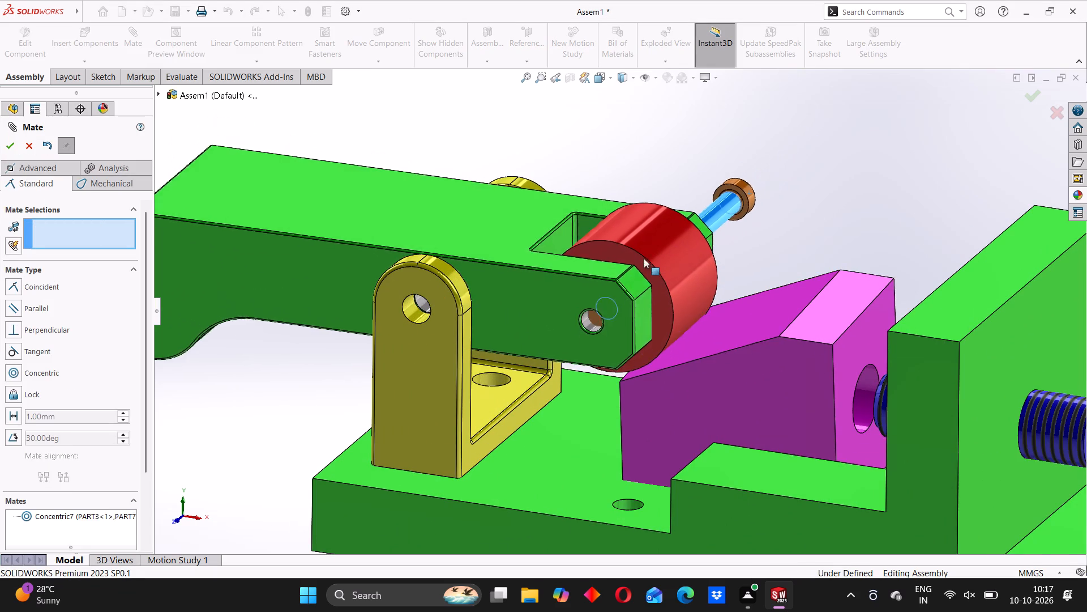
drag(644, 258, 628, 263)
middle_drag(822, 224, 763, 262)
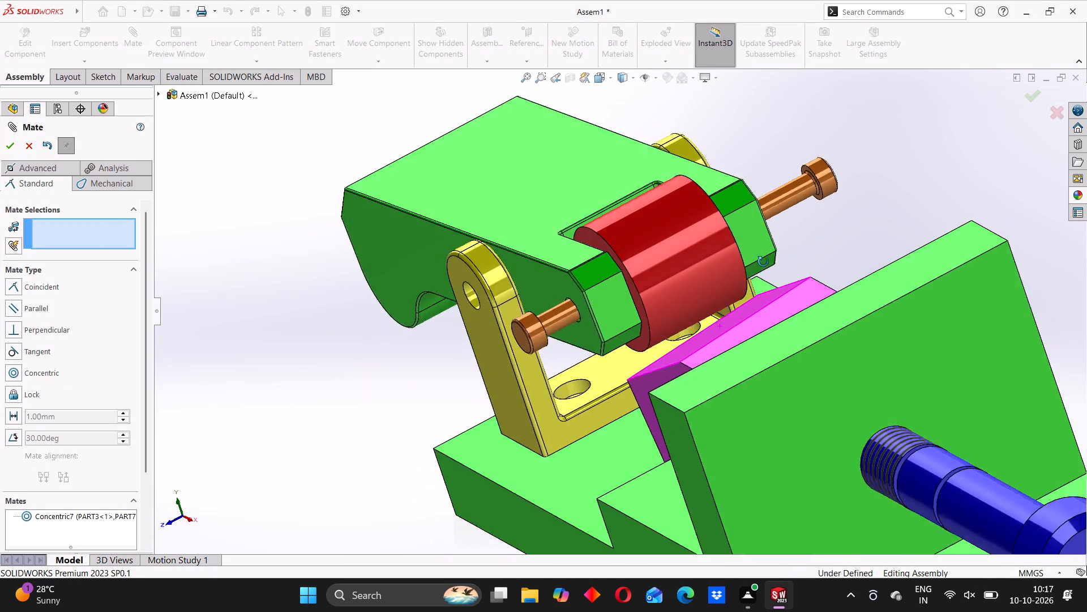
middle_drag(763, 262, 756, 308)
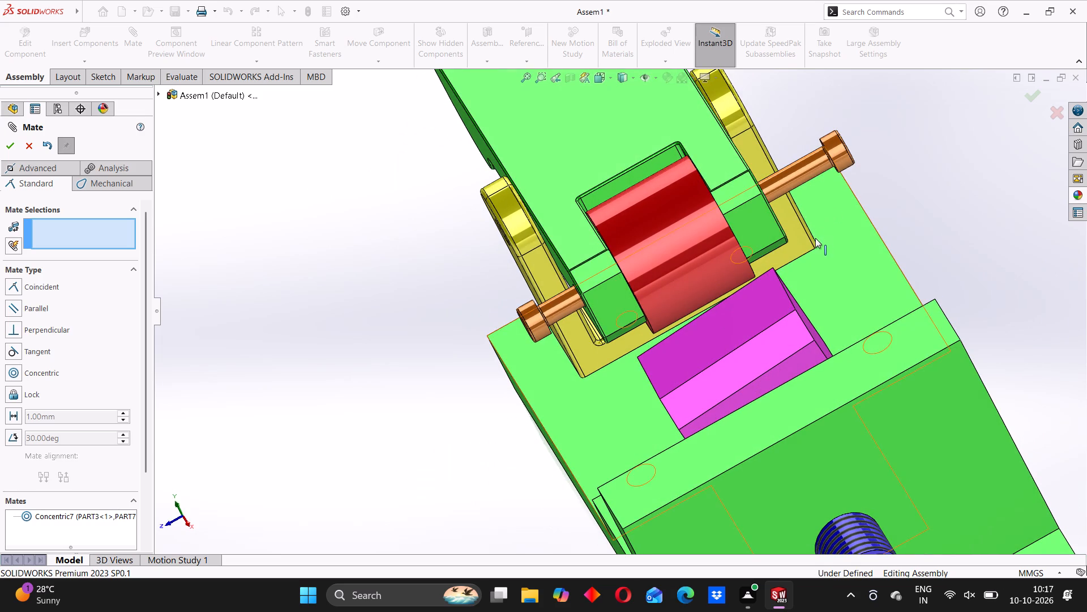
middle_drag(815, 239, 837, 273)
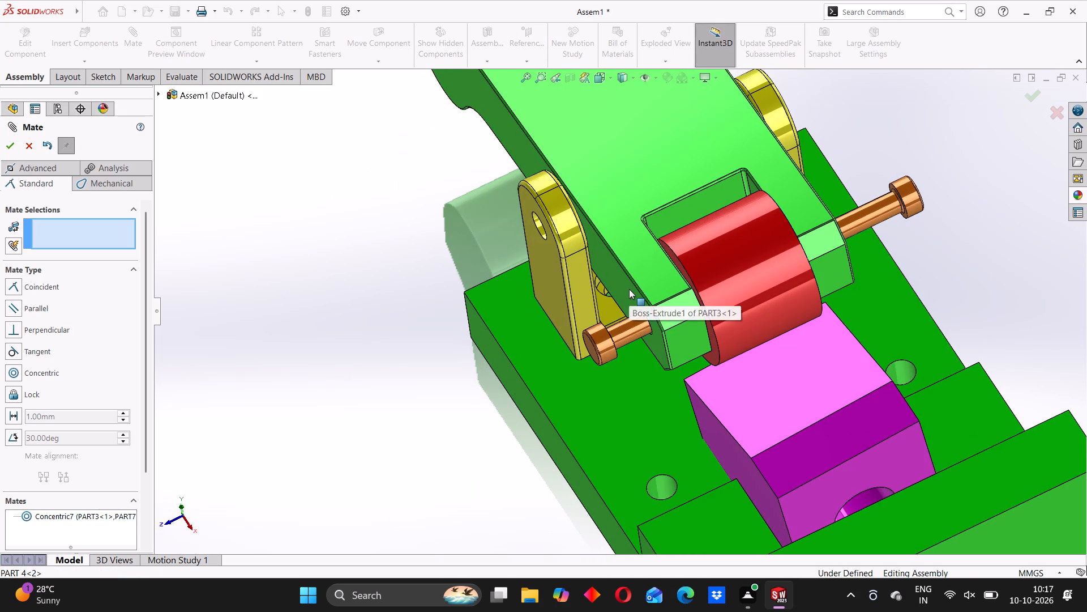
Add a centered width mate between PART3's two outer side faces and the inner faces of PART7's two heads.
click(47, 168)
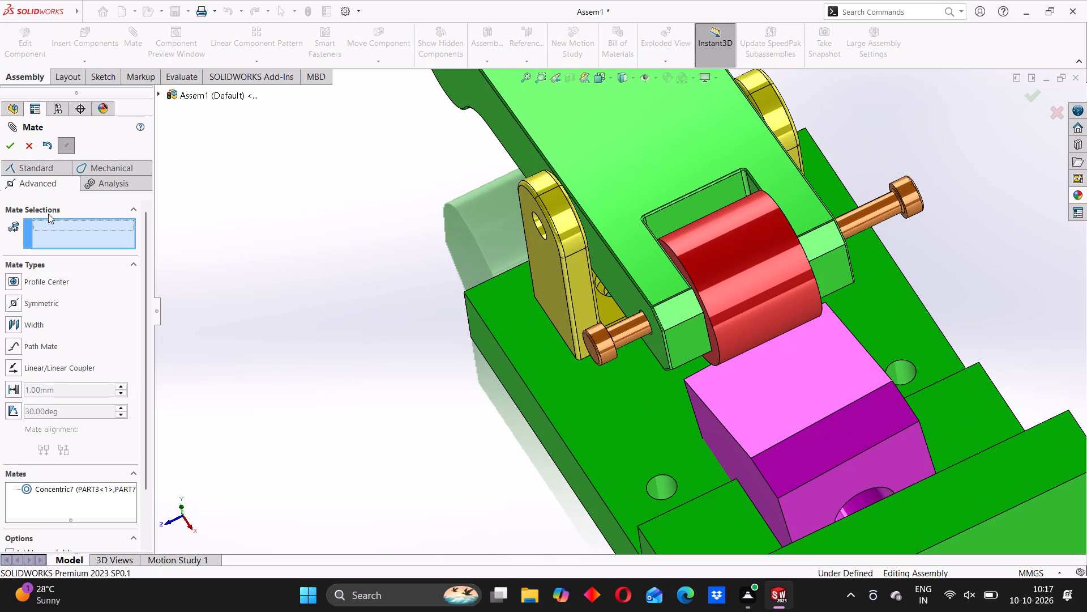
click(18, 322)
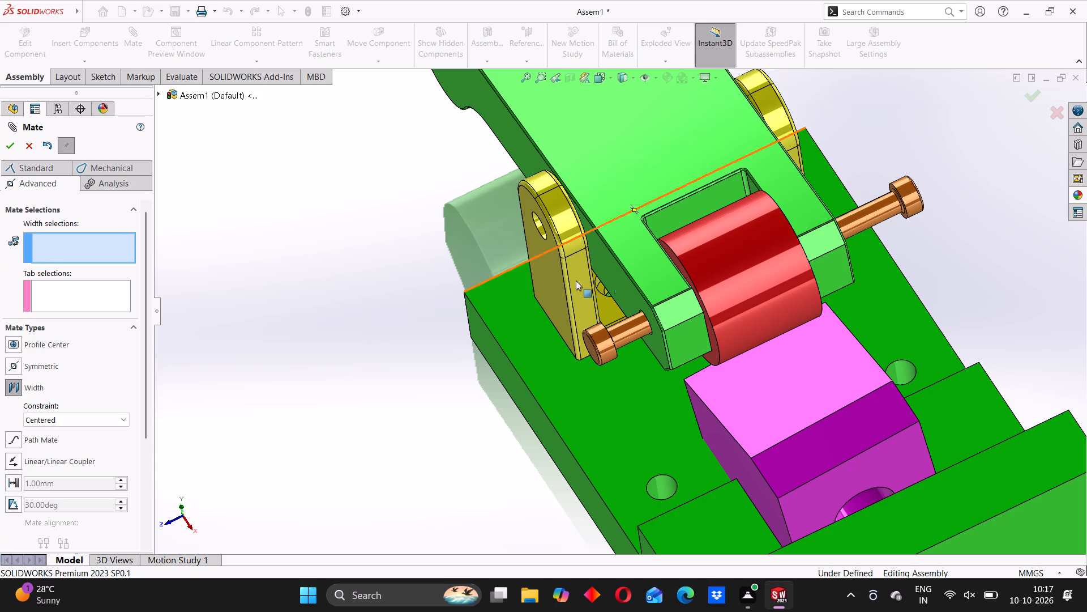
click(622, 279)
middle_drag(875, 229, 850, 260)
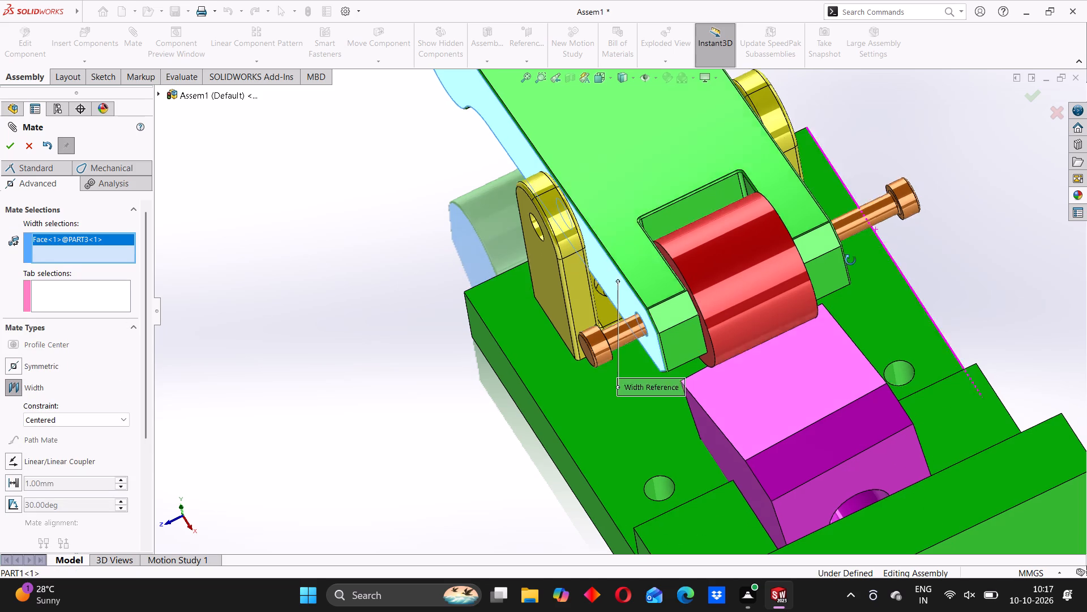
middle_drag(850, 260, 836, 279)
click(694, 239)
middle_drag(721, 260, 741, 253)
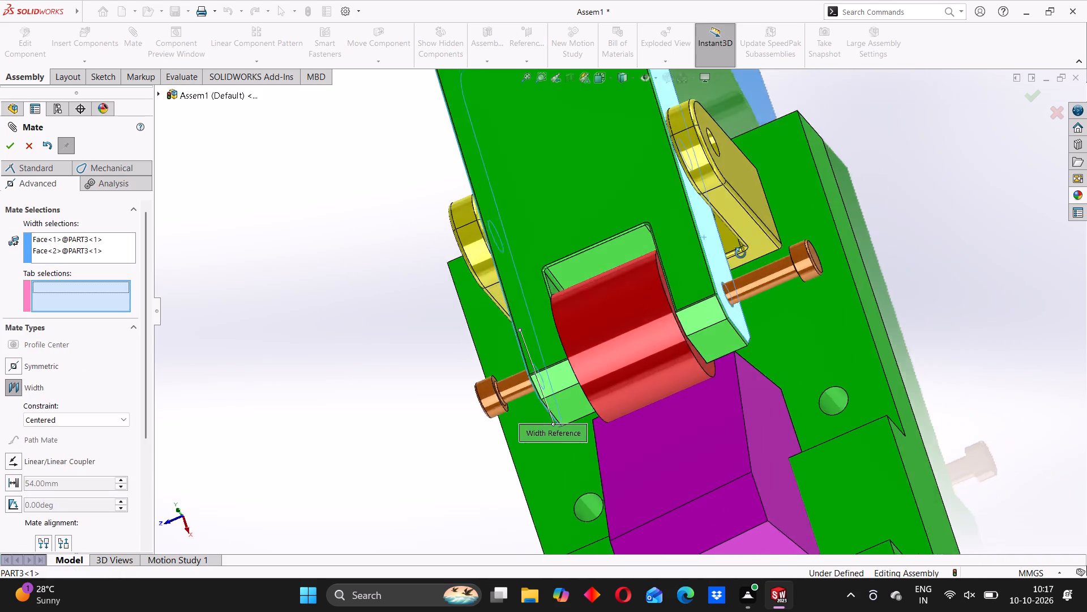
middle_drag(741, 253, 786, 230)
scroll(817, 267, down, 7)
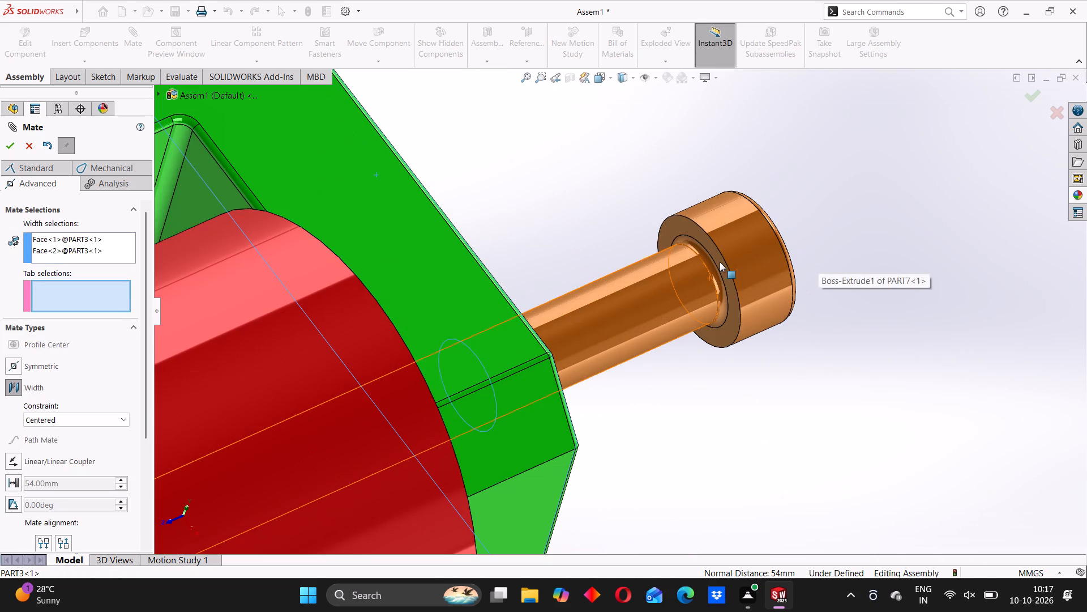
click(721, 262)
scroll(648, 278, up, 7)
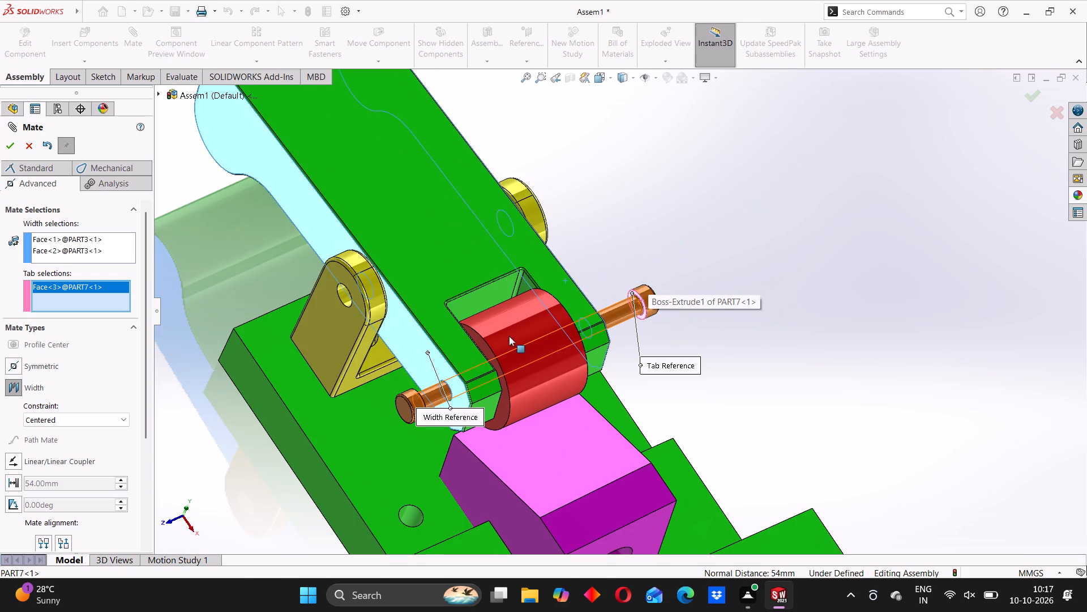
middle_drag(447, 389, 399, 401)
scroll(457, 386, down, 3)
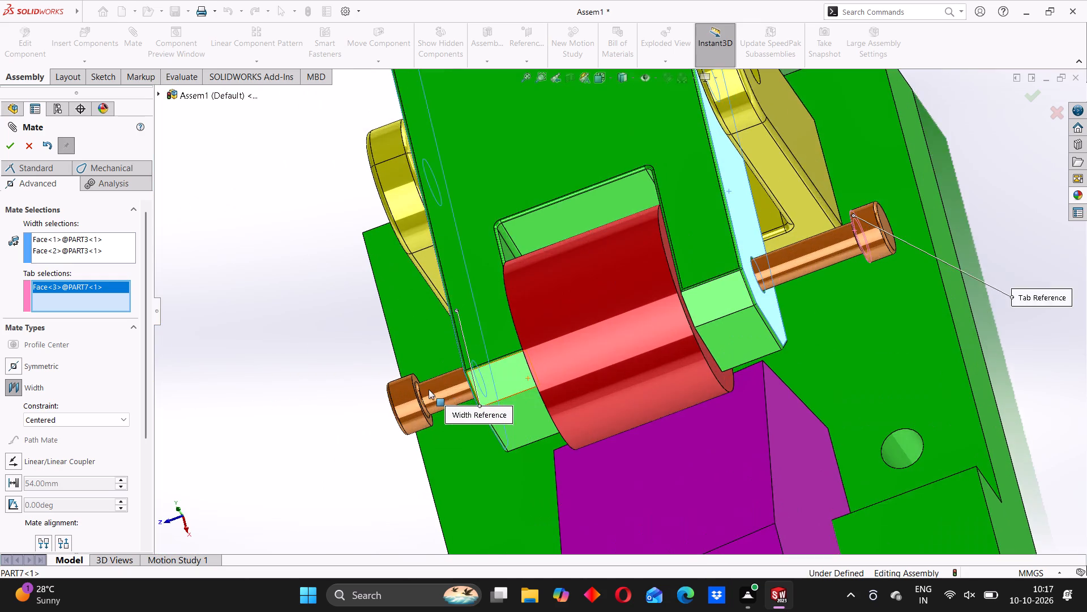
scroll(427, 389, down, 3)
middle_drag(446, 364, 440, 381)
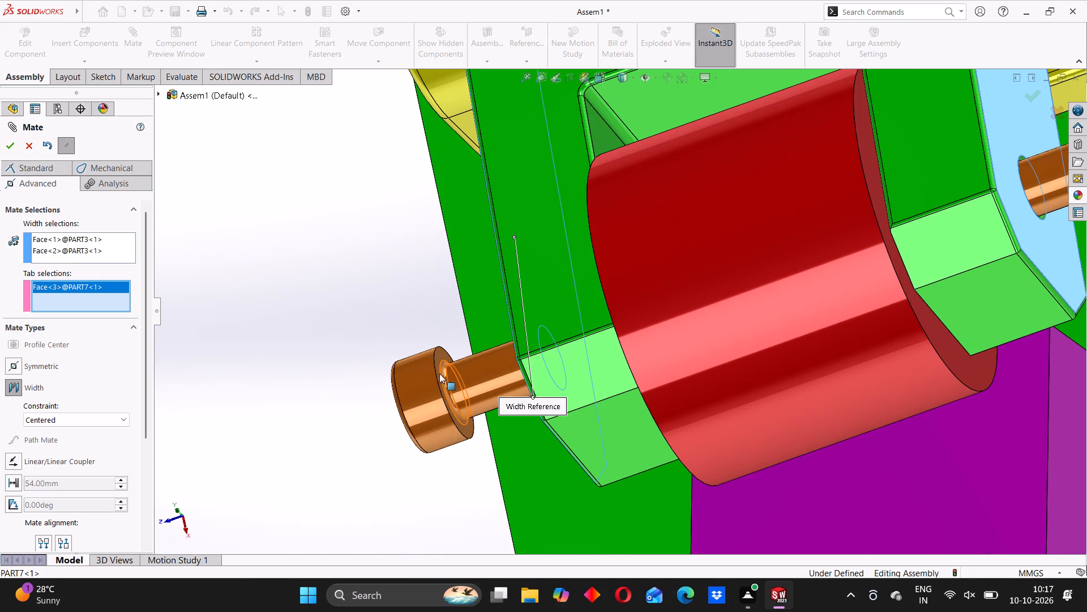
click(438, 361)
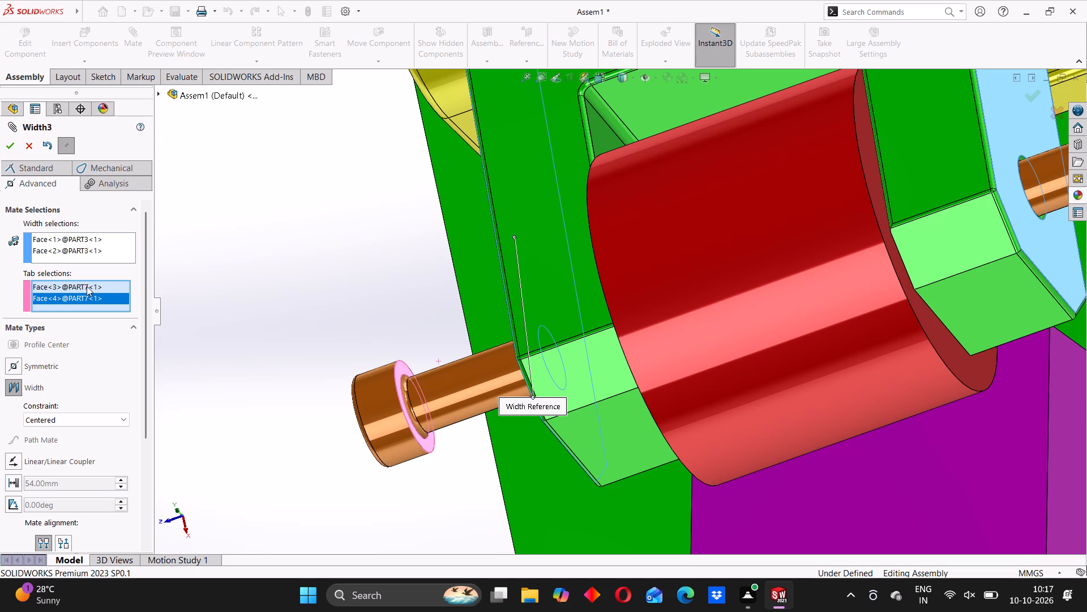
scroll(667, 308, up, 5)
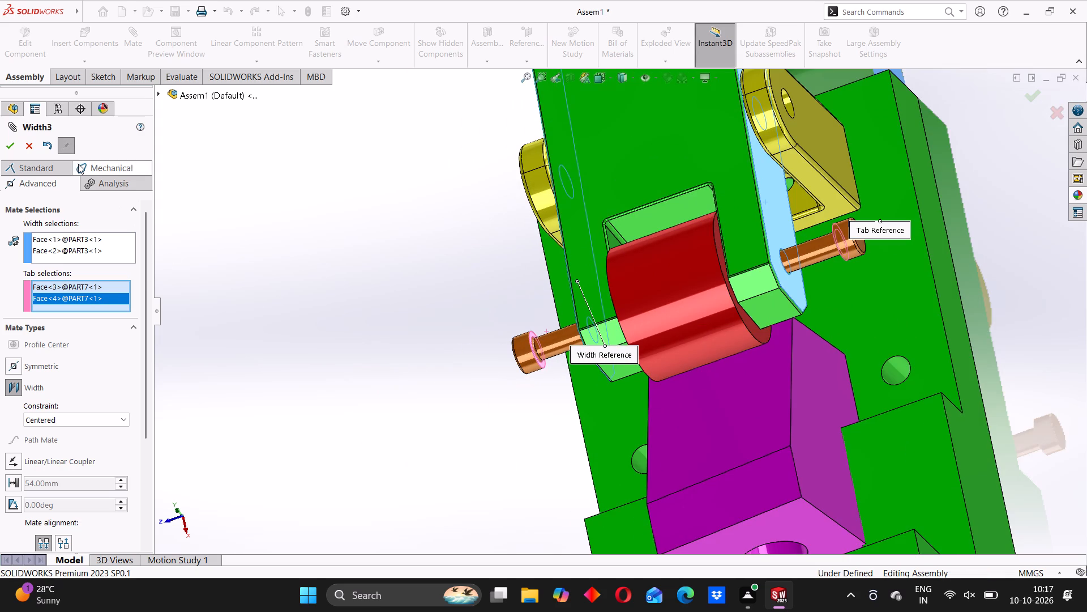
click(14, 149)
Examine the fitted PART7 from several angles and test how PART6 moves beneath part5.
scroll(587, 284, up, 1)
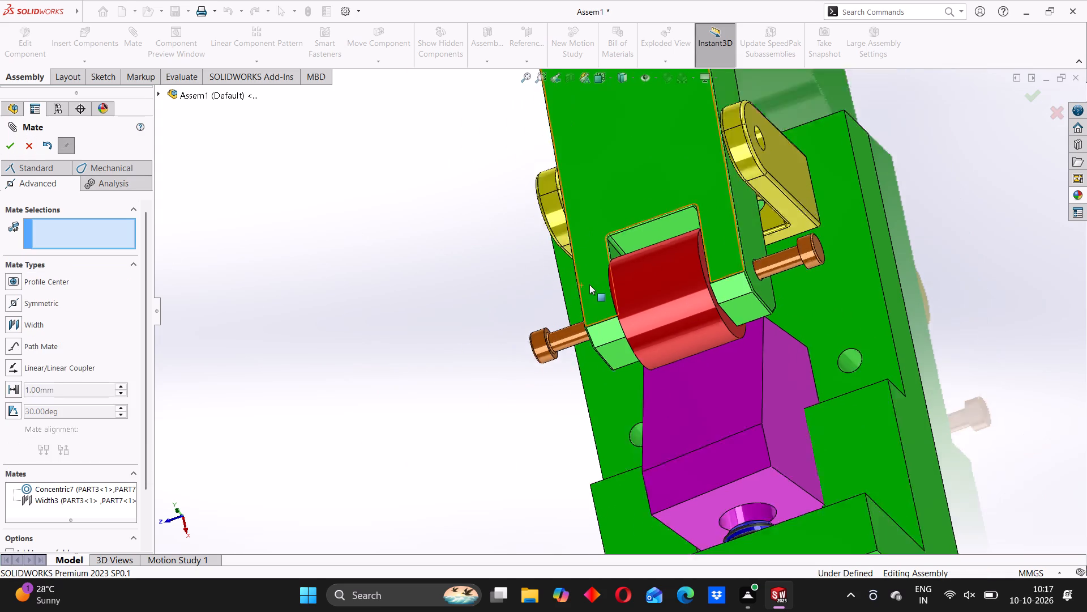
scroll(589, 284, up, 2)
middle_drag(566, 300, 621, 245)
scroll(653, 278, up, 3)
middle_drag(640, 328, 658, 310)
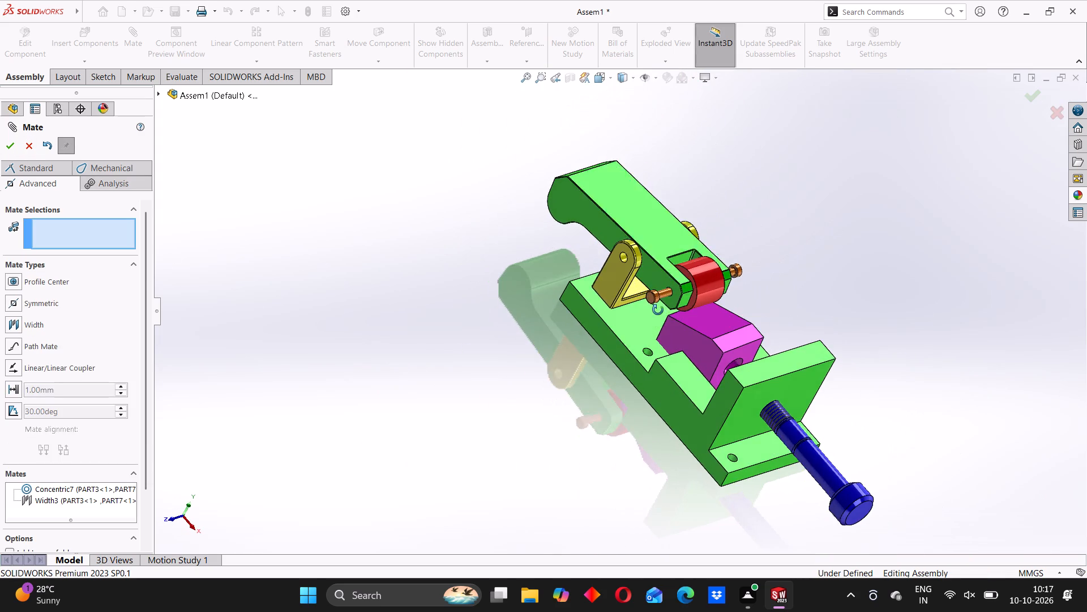
middle_drag(658, 310, 660, 304)
drag(708, 315, 721, 328)
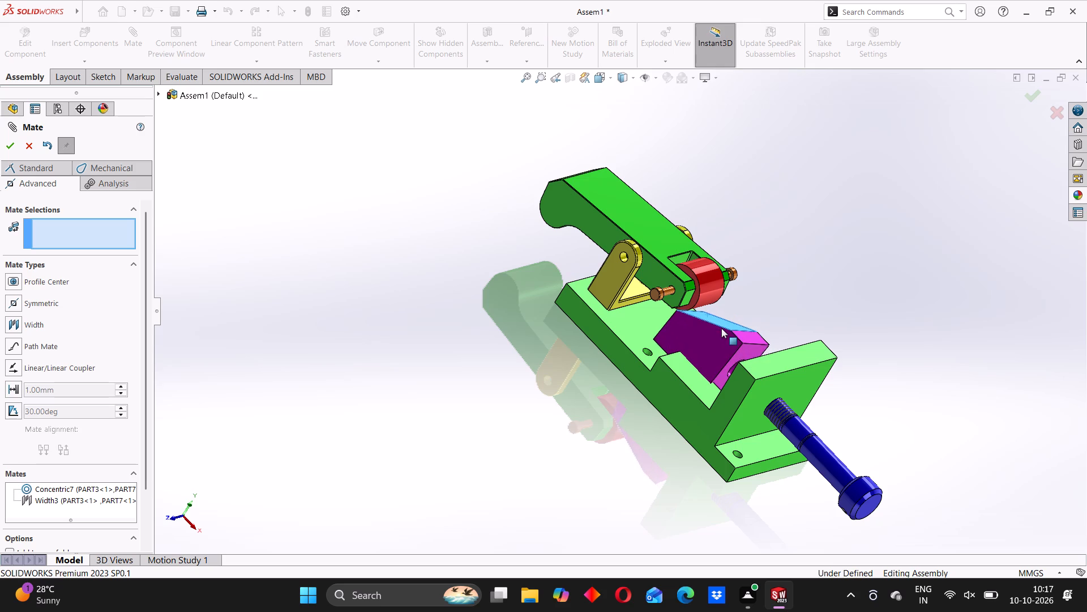
drag(721, 328, 720, 326)
middle_drag(768, 341, 703, 406)
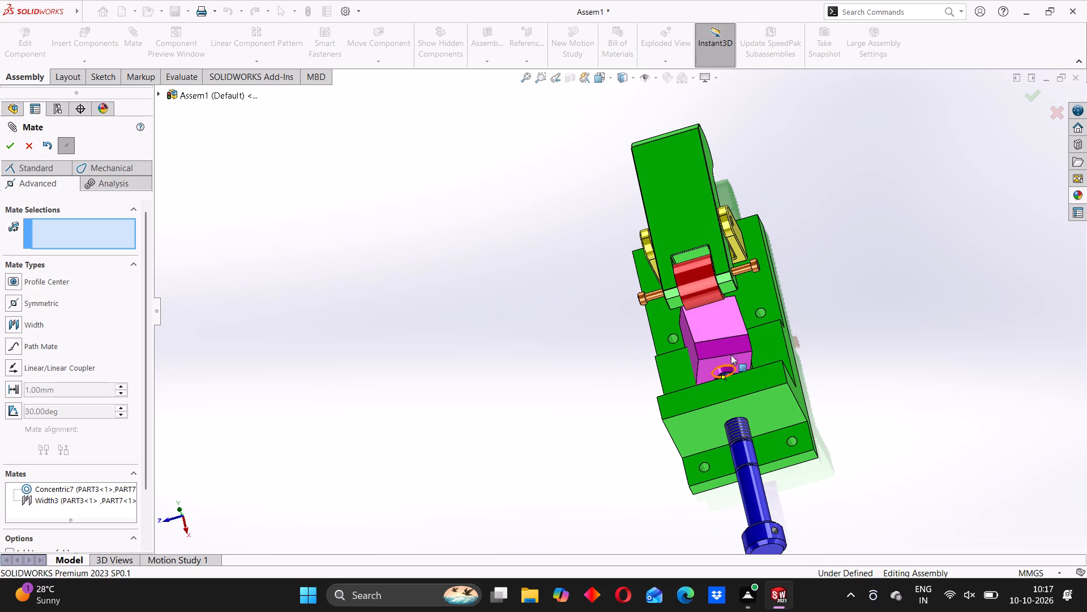
drag(735, 345, 717, 349)
middle_drag(718, 349, 772, 311)
middle_drag(691, 336, 707, 316)
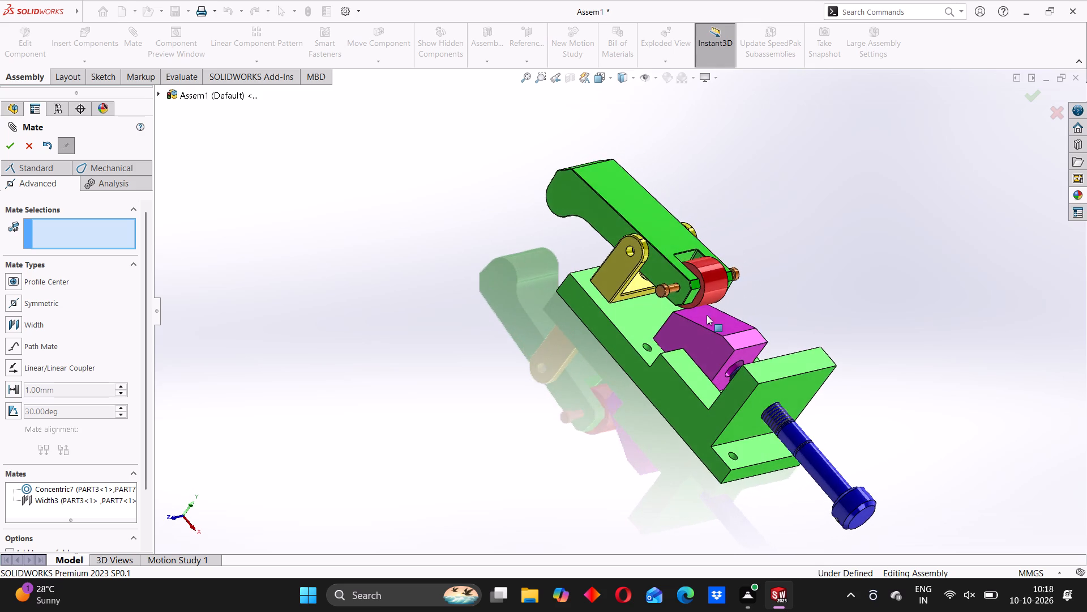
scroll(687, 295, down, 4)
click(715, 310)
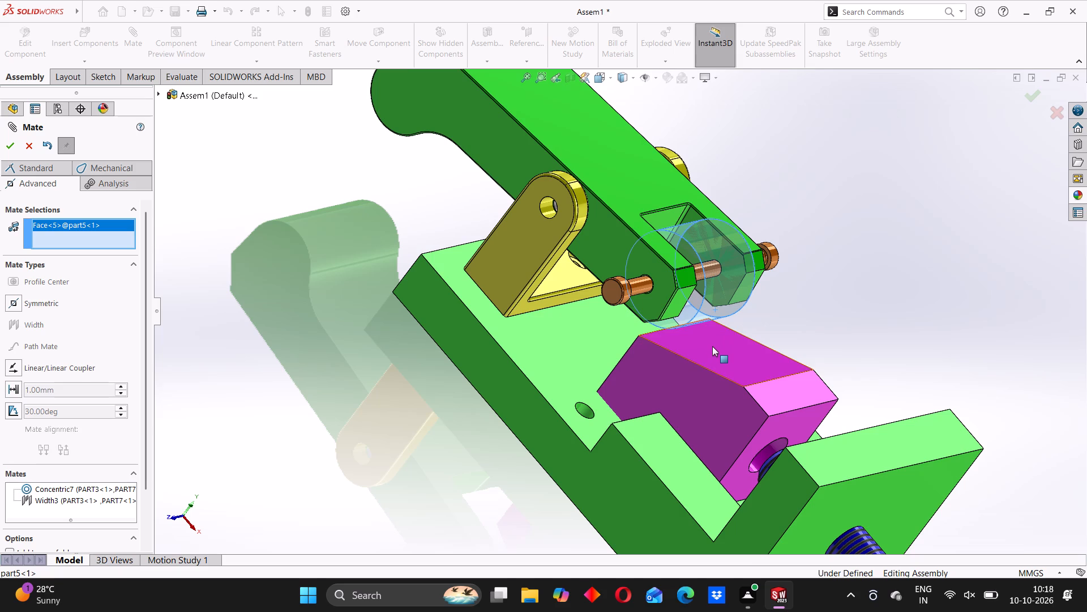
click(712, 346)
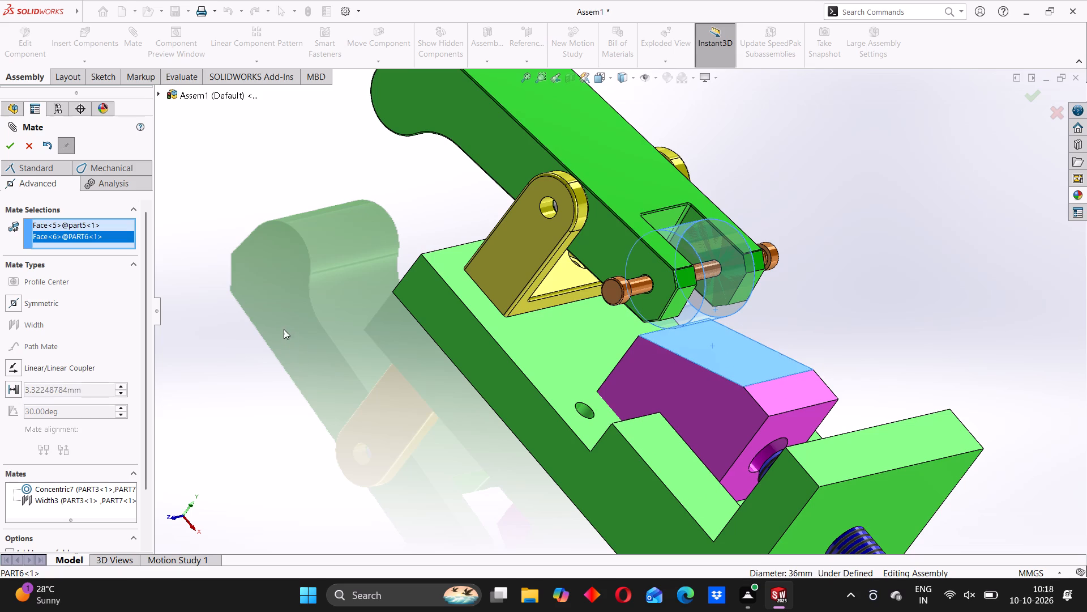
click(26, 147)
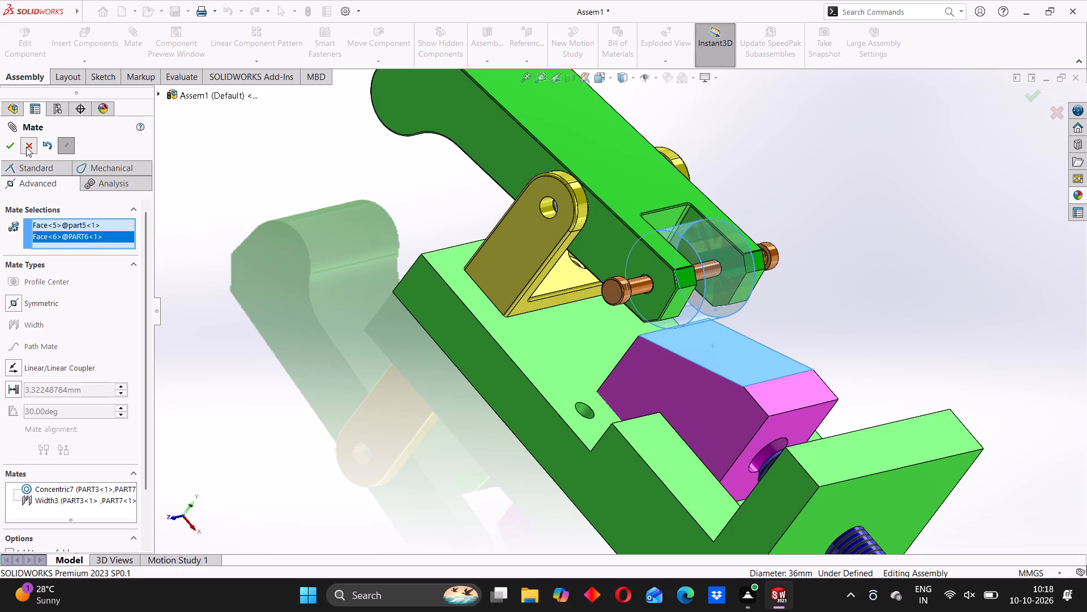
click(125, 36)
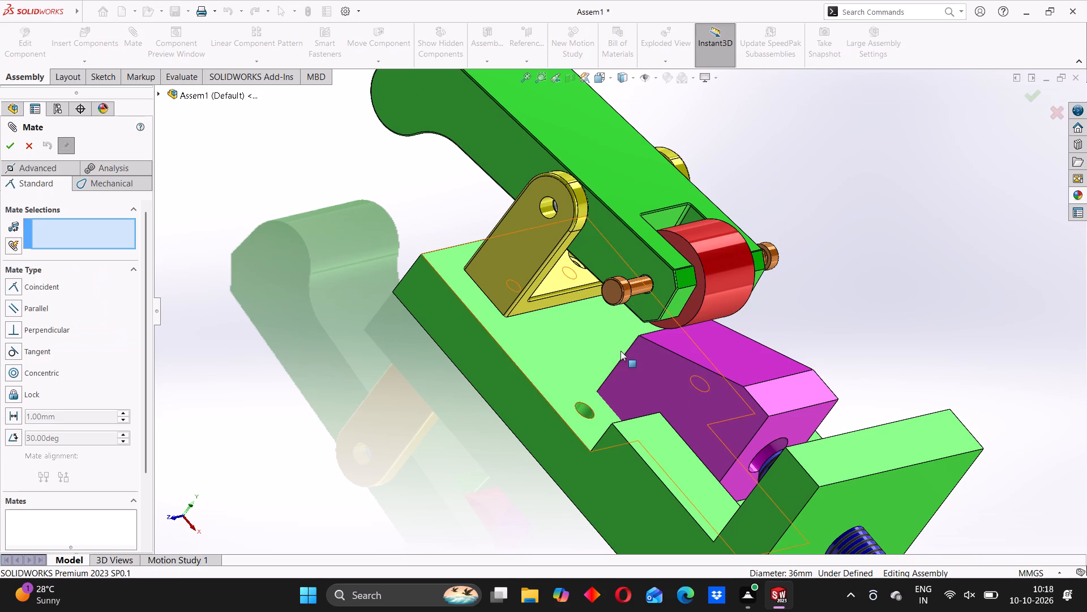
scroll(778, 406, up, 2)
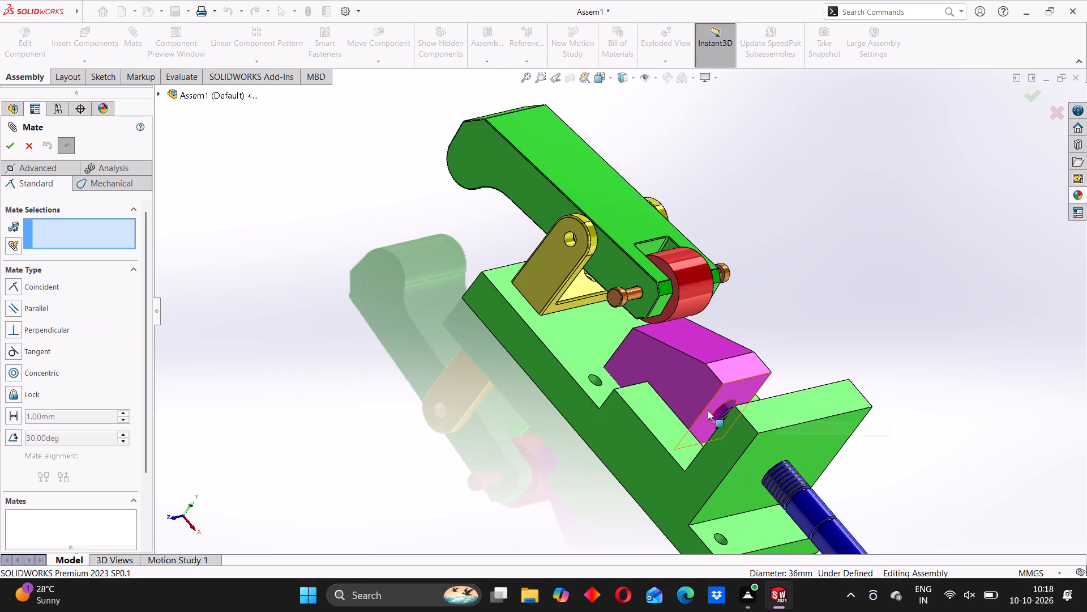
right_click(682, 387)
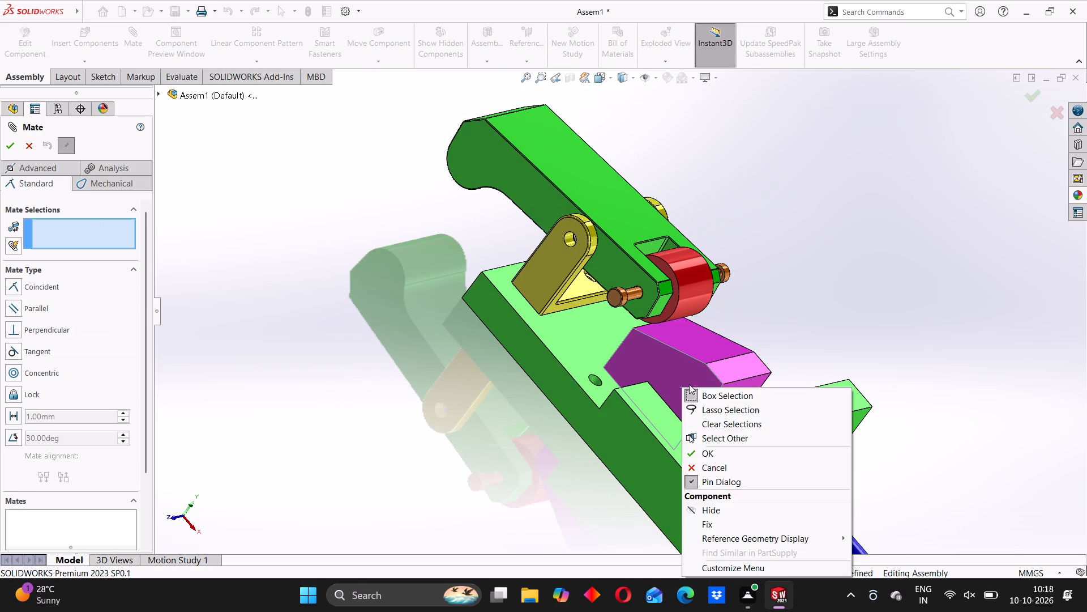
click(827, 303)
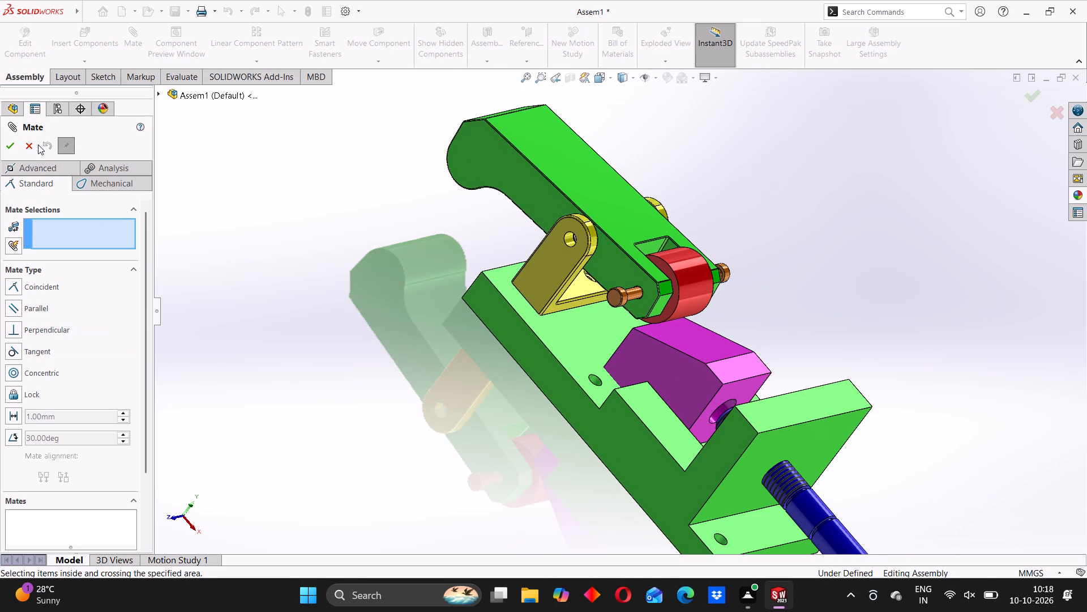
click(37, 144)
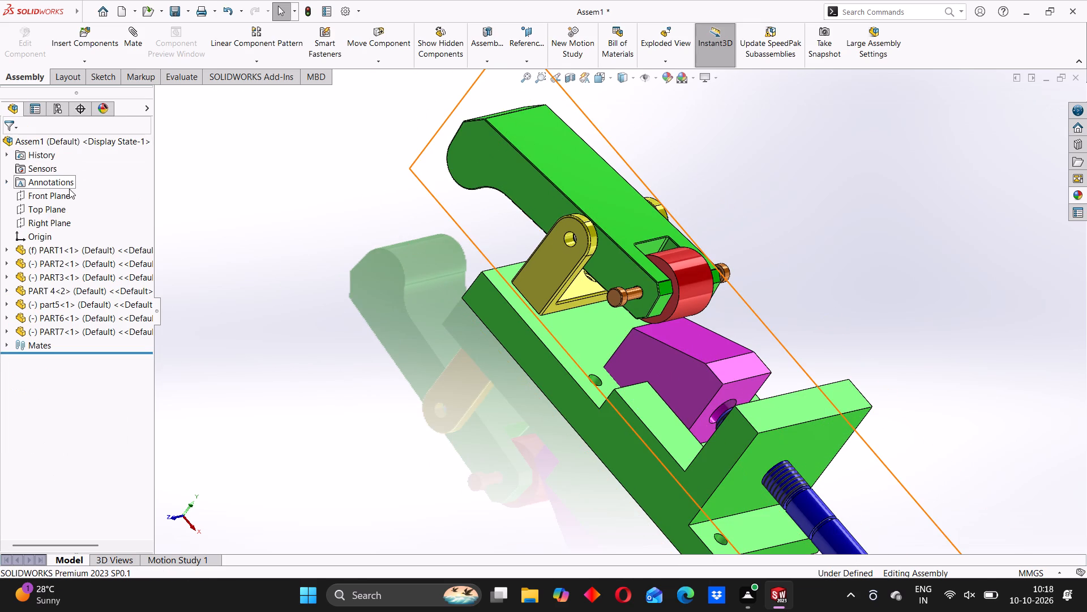
Make PART6 transparent.
right_click(666, 365)
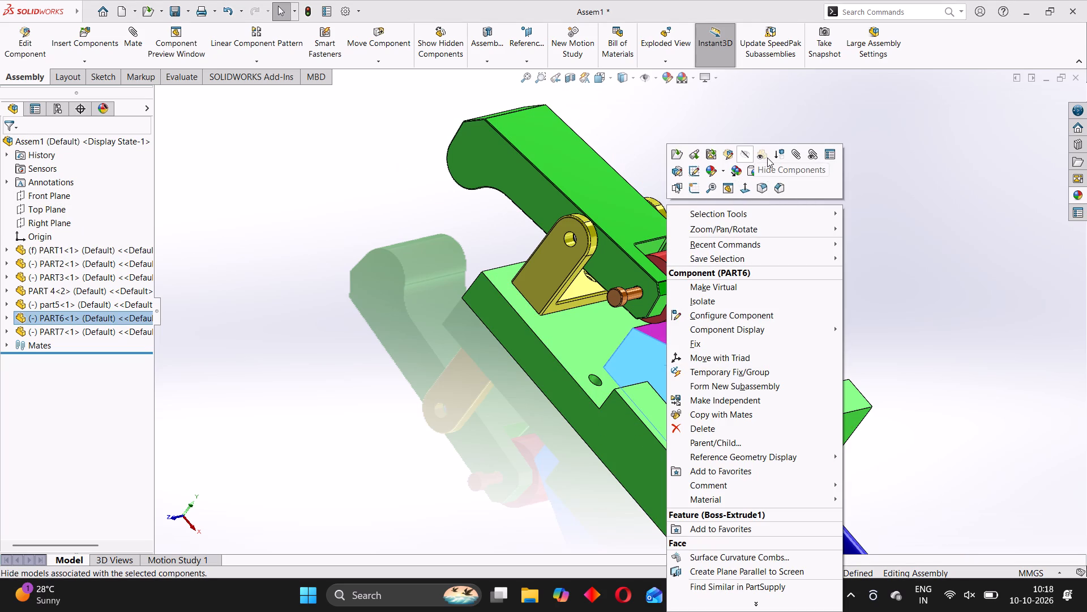
click(766, 156)
middle_drag(738, 387, 705, 413)
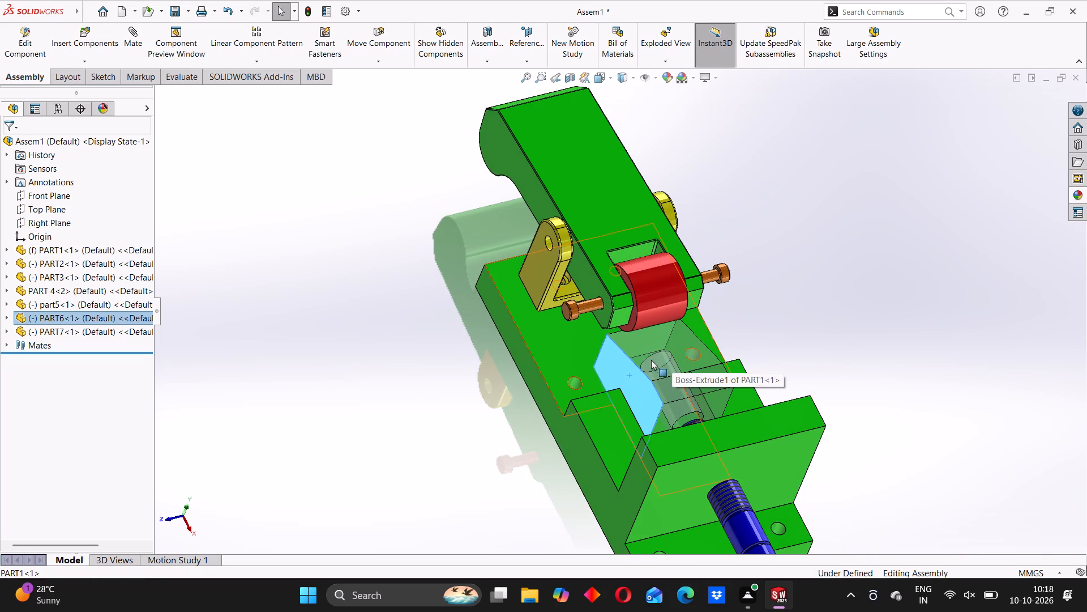
click(289, 354)
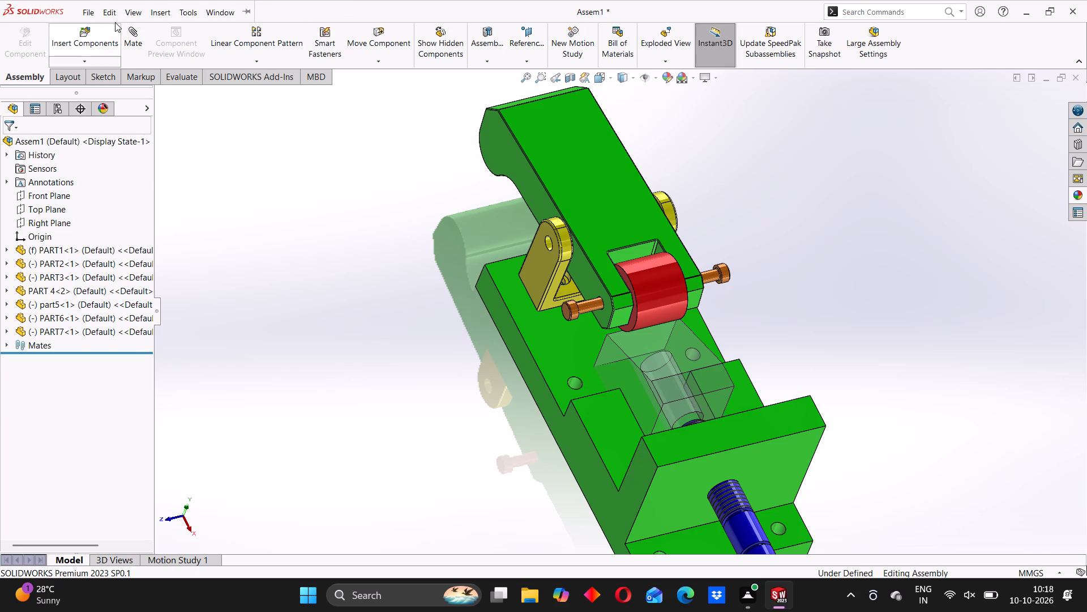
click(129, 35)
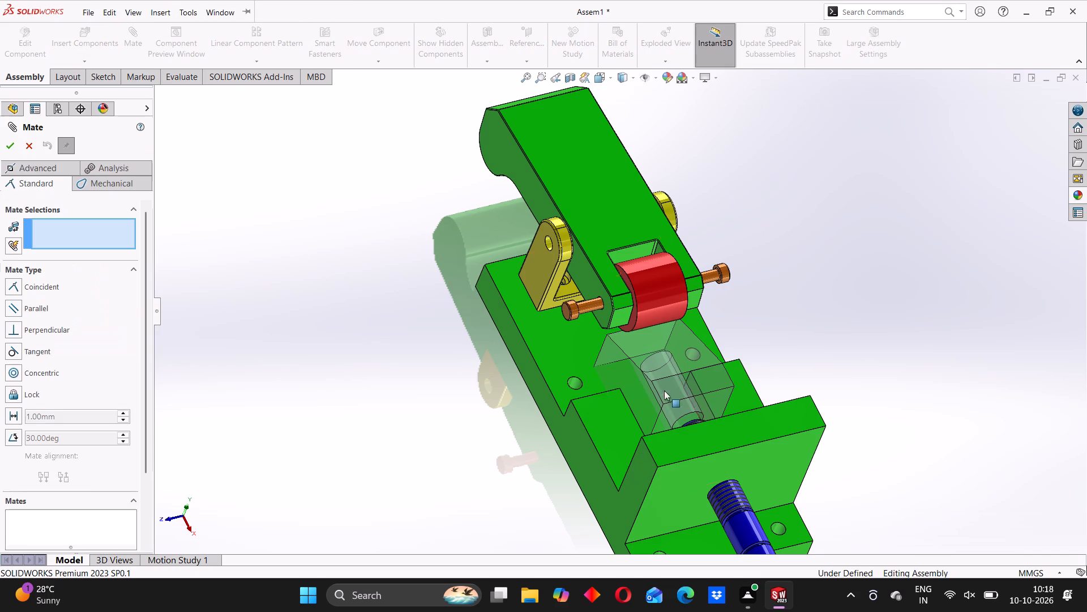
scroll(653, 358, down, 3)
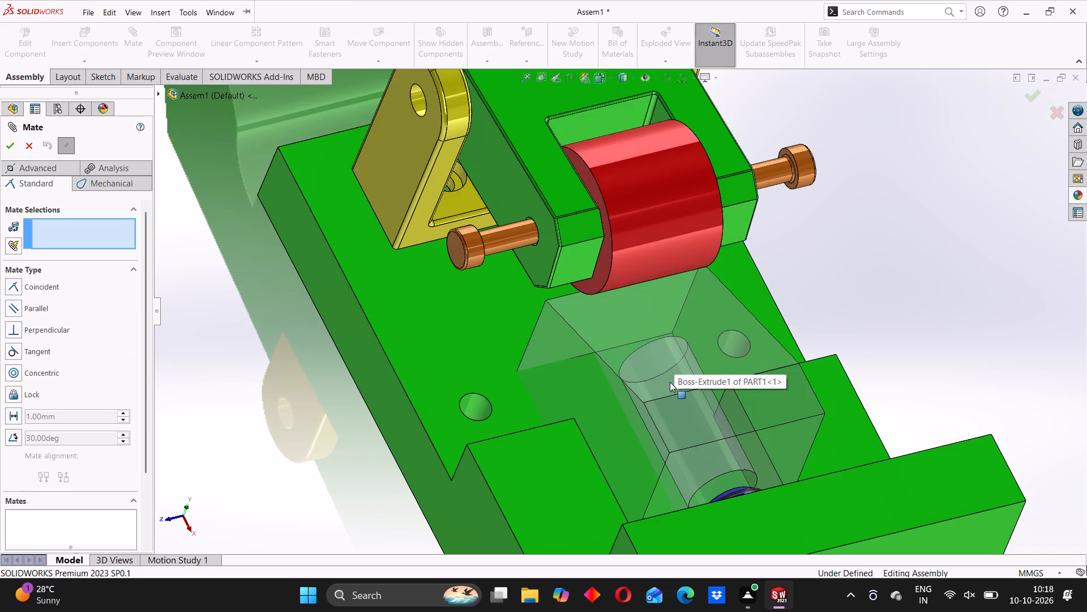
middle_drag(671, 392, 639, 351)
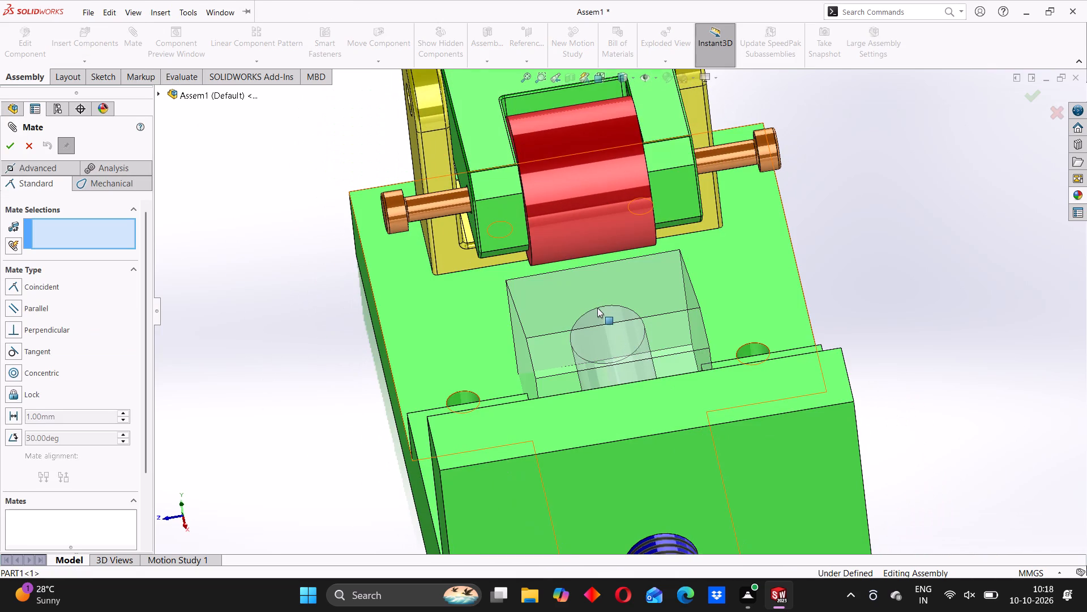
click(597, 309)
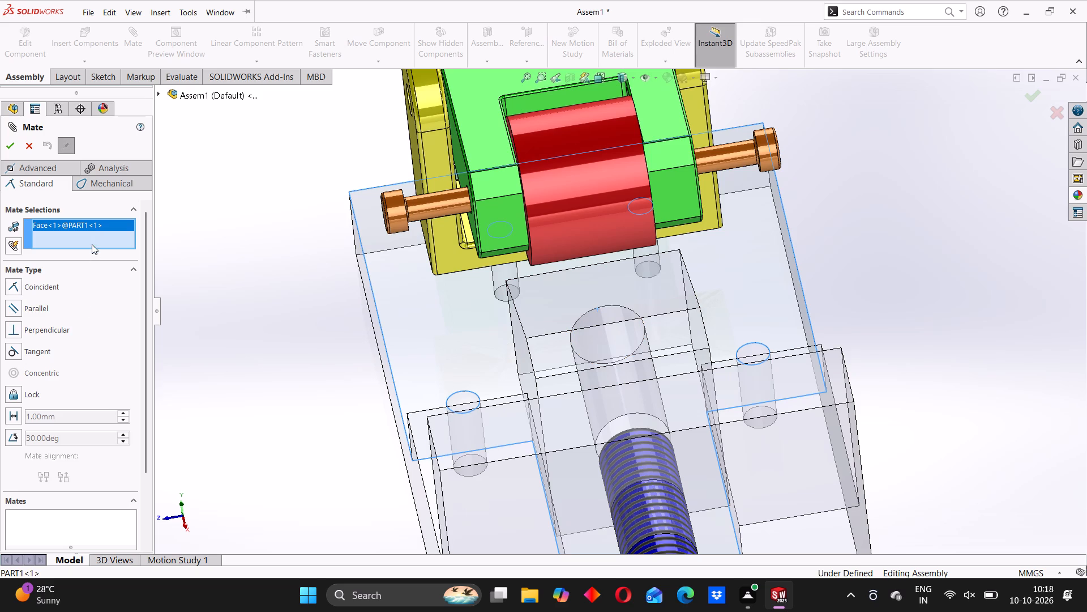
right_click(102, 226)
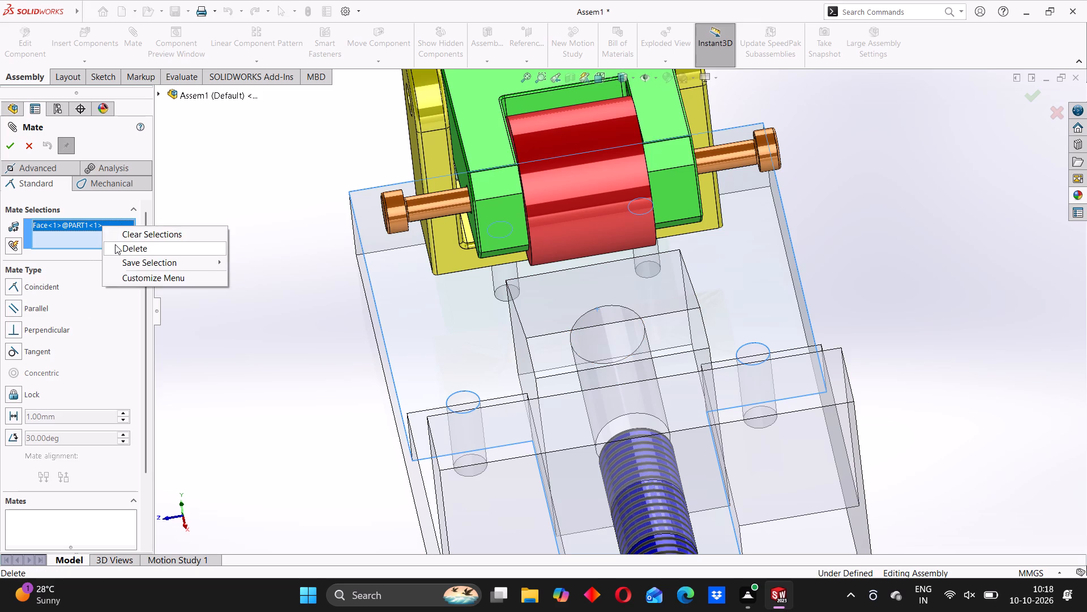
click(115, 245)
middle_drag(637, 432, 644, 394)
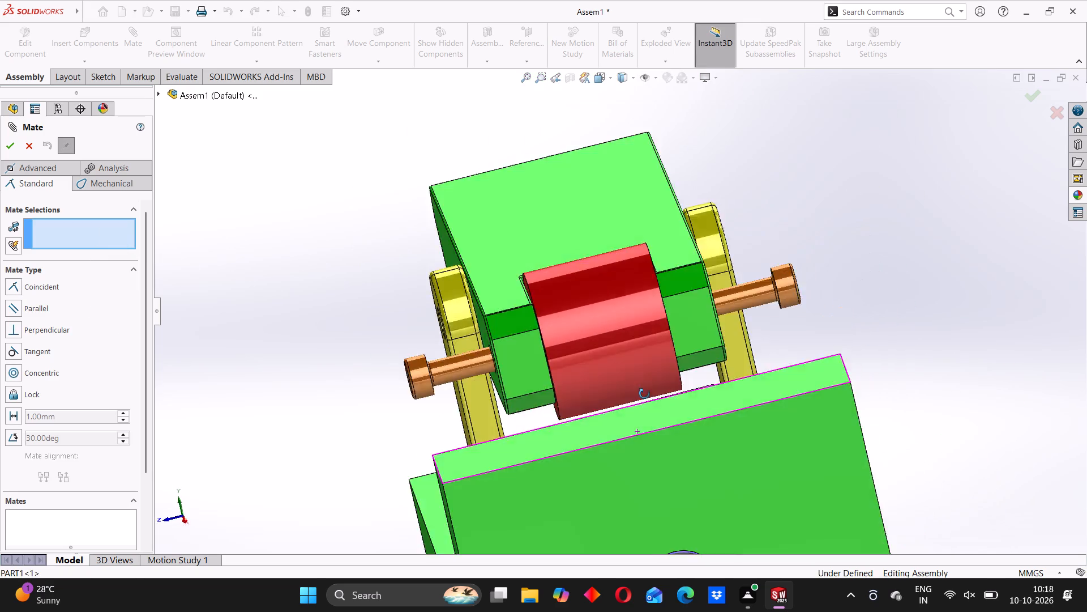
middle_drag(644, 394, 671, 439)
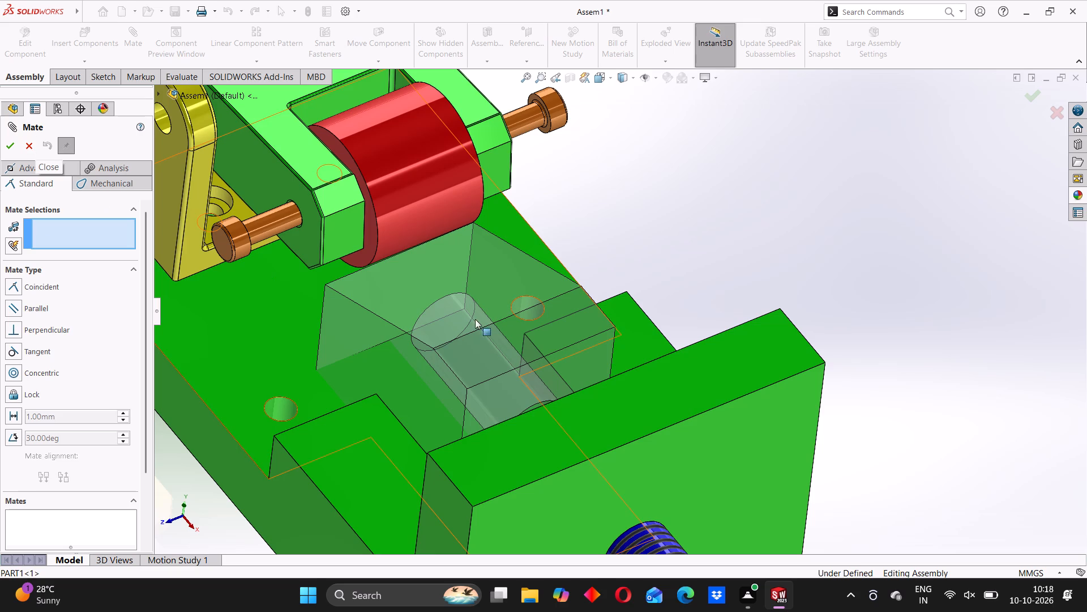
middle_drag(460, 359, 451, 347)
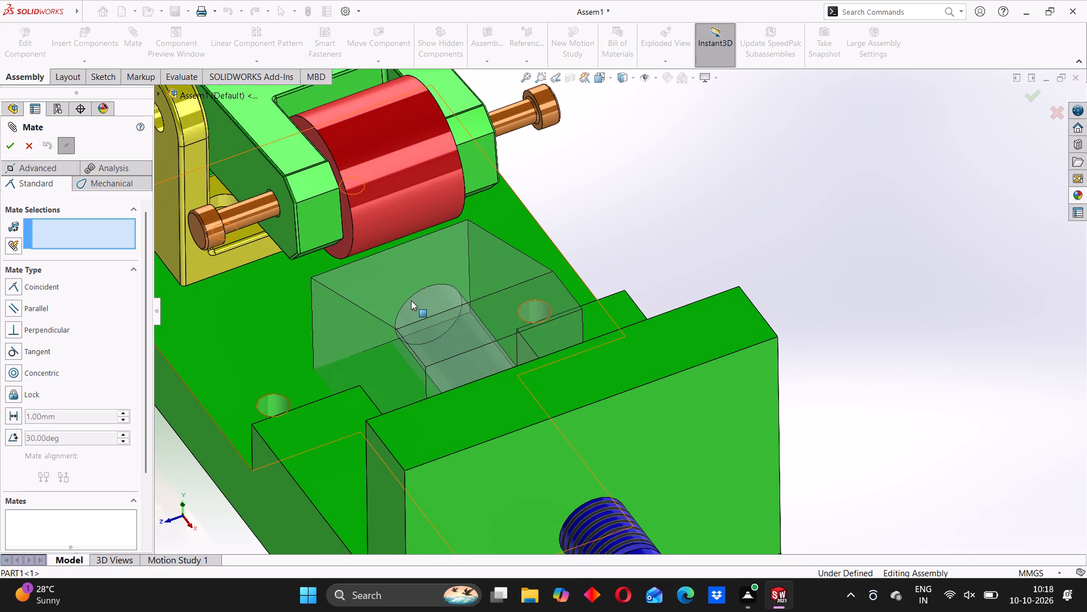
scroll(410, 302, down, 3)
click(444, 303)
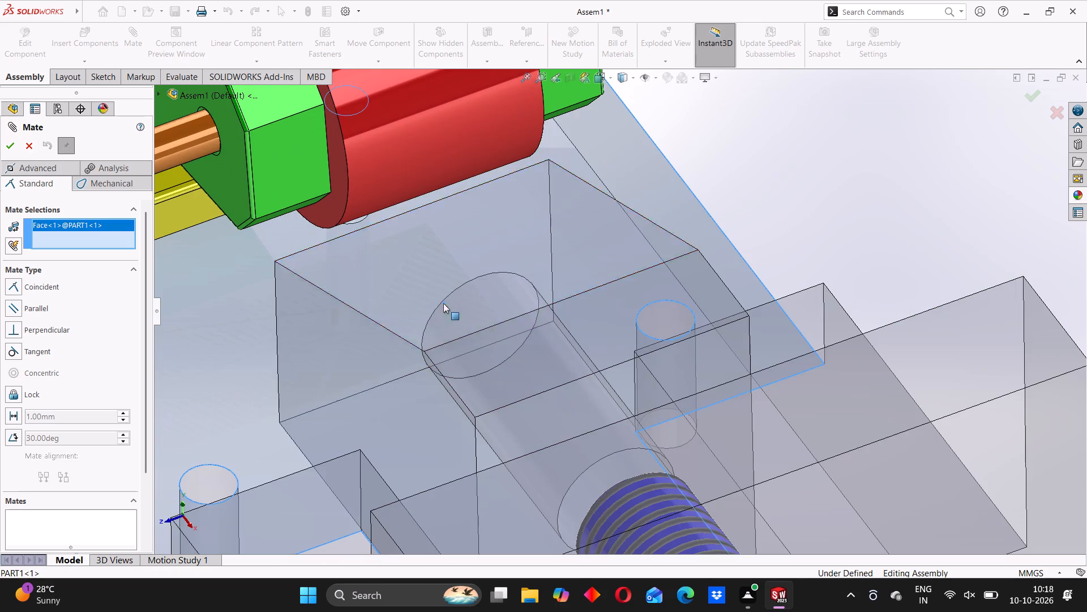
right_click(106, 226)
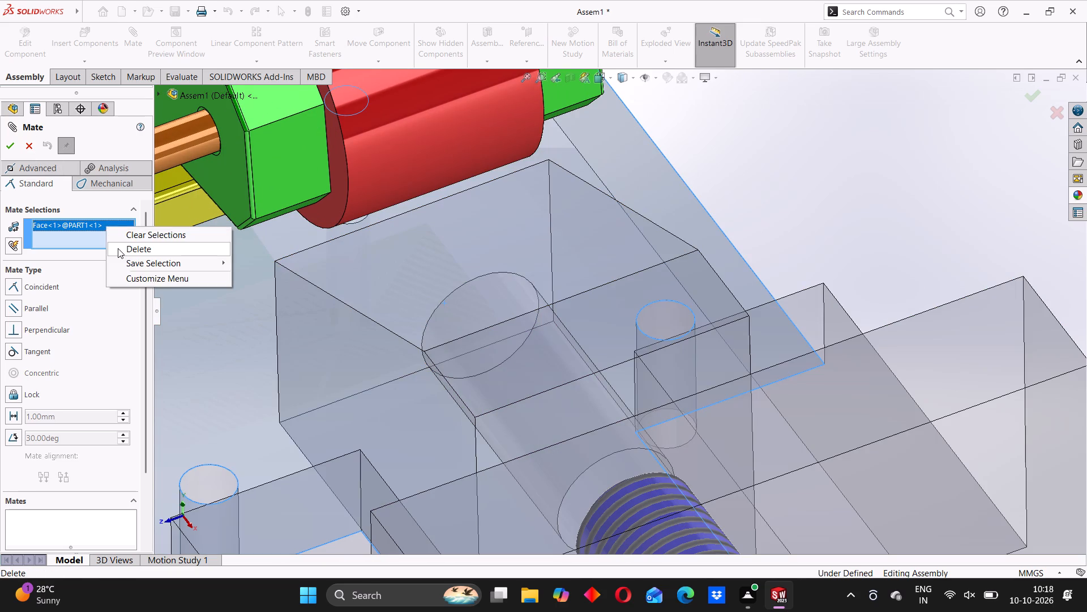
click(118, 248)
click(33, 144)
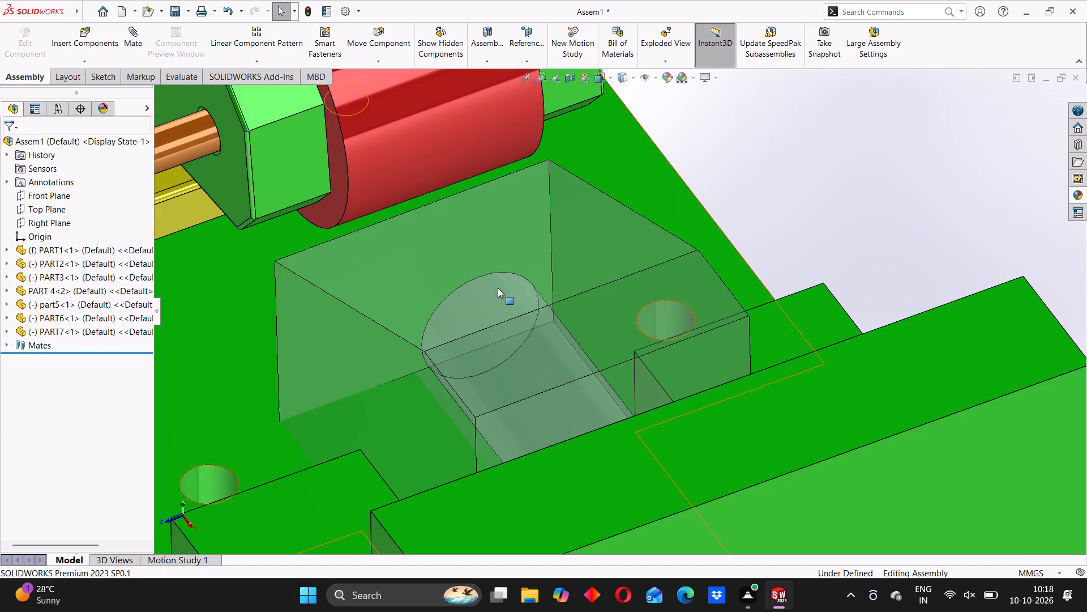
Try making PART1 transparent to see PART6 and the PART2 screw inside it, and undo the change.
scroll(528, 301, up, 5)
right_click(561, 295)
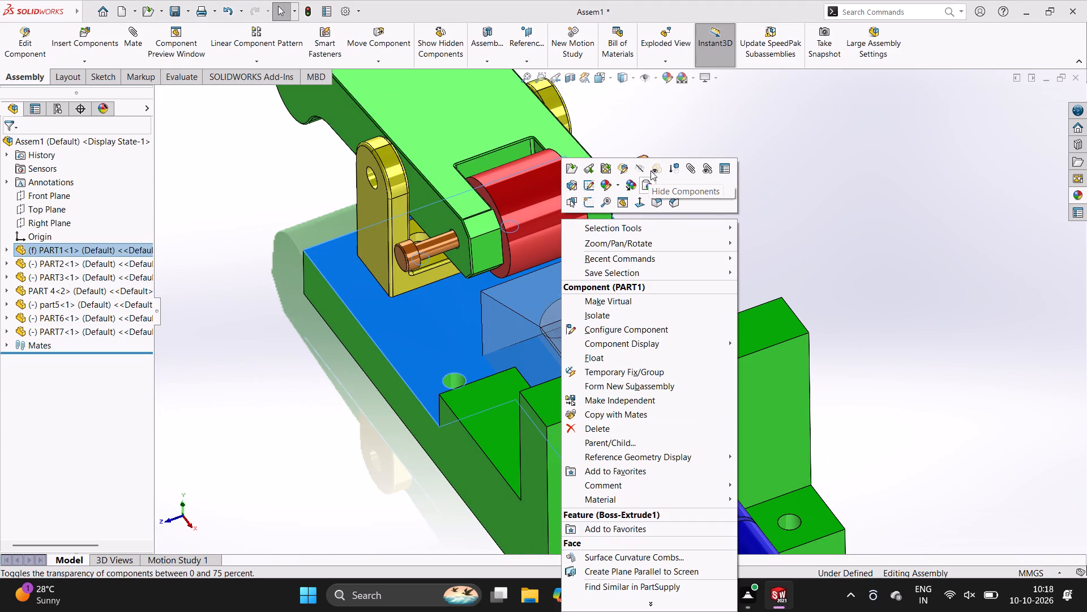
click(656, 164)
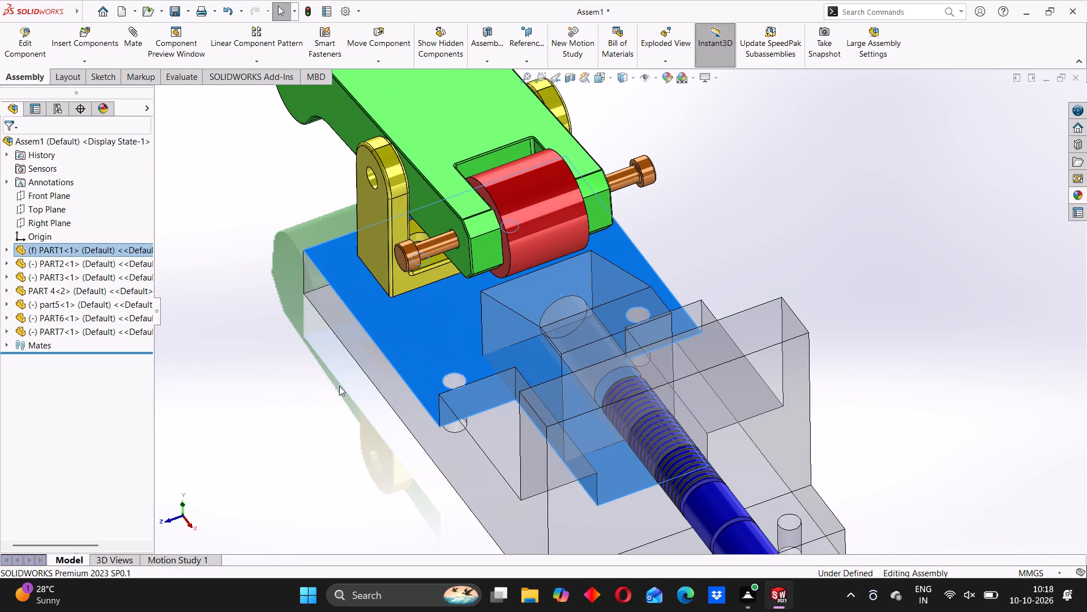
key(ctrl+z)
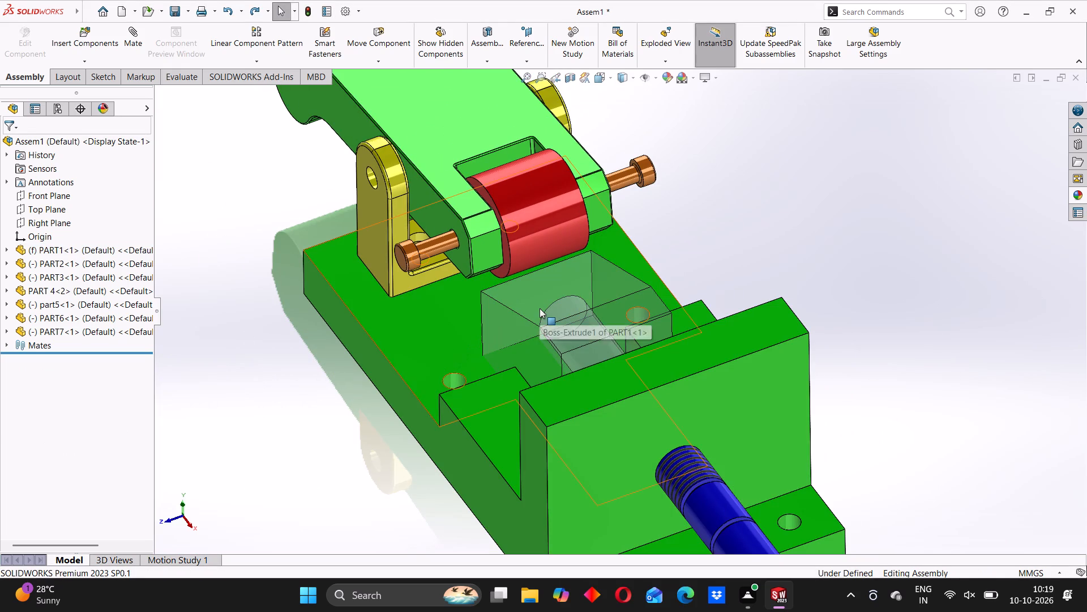
Turn off PART6's transparency so it displays as a solid part again.
middle_drag(540, 308, 627, 354)
click(917, 236)
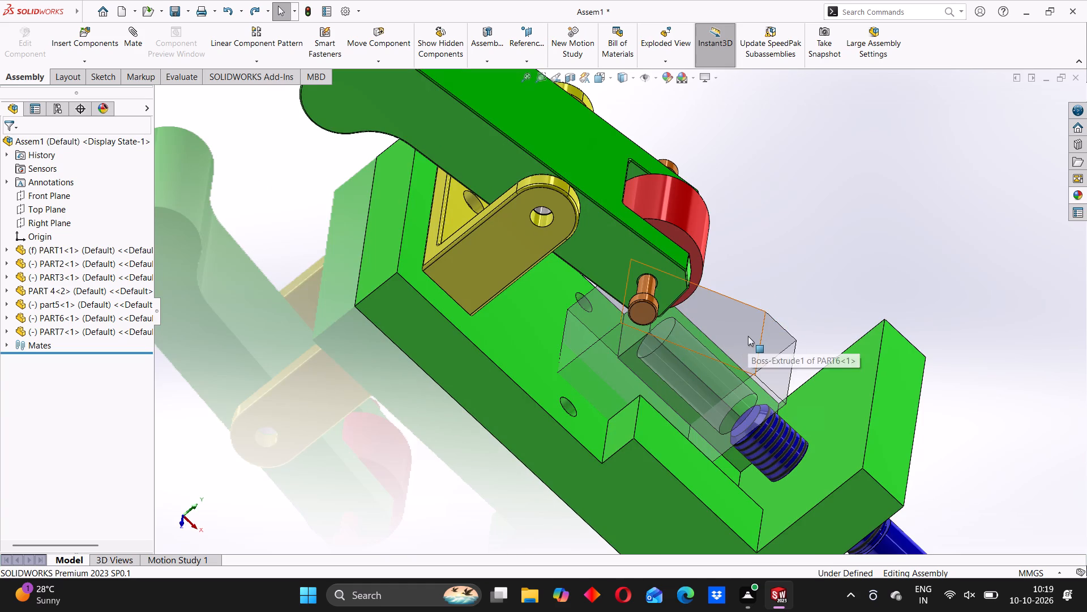
right_click(748, 336)
click(840, 160)
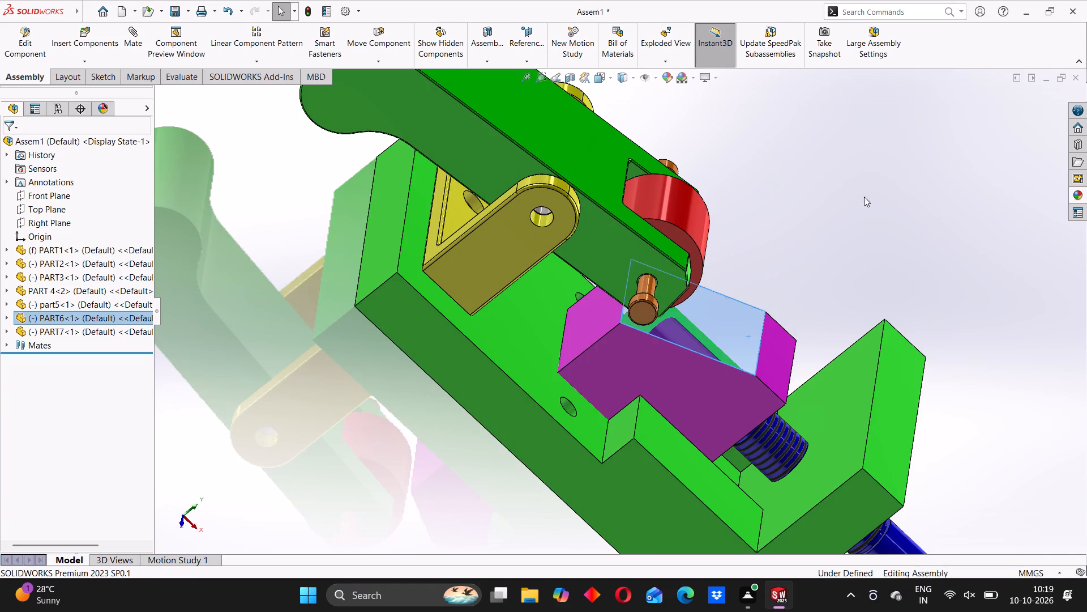
middle_drag(962, 380, 942, 381)
middle_click(863, 365)
click(856, 246)
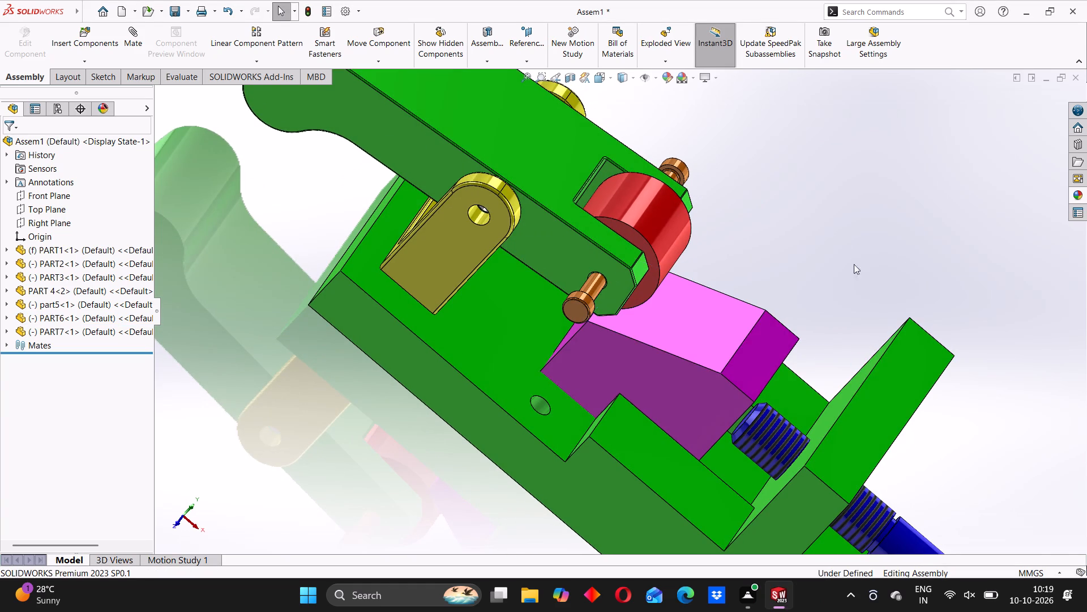
Rotate PART6 around the PART2 screw until its bottom face is exposed for selection.
middle_drag(834, 409, 771, 383)
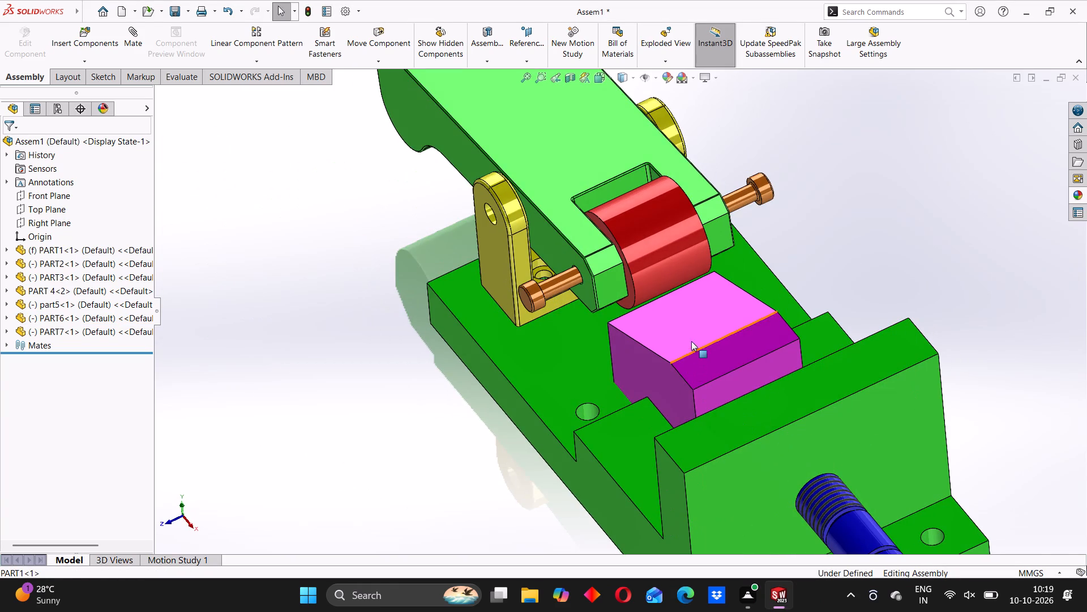
drag(691, 341, 706, 364)
middle_drag(694, 393, 762, 443)
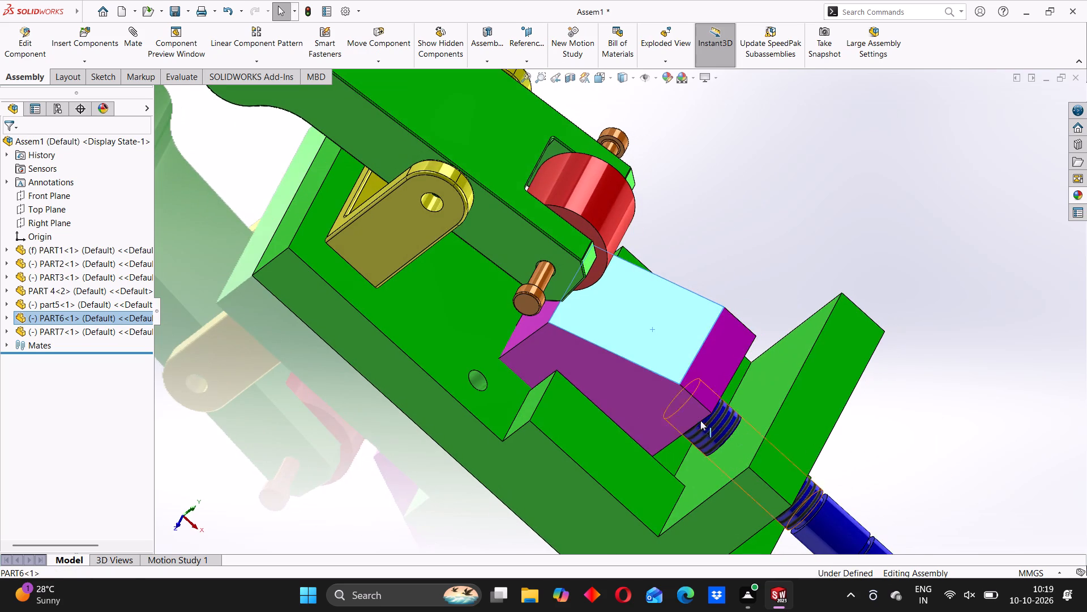
middle_drag(579, 391, 627, 382)
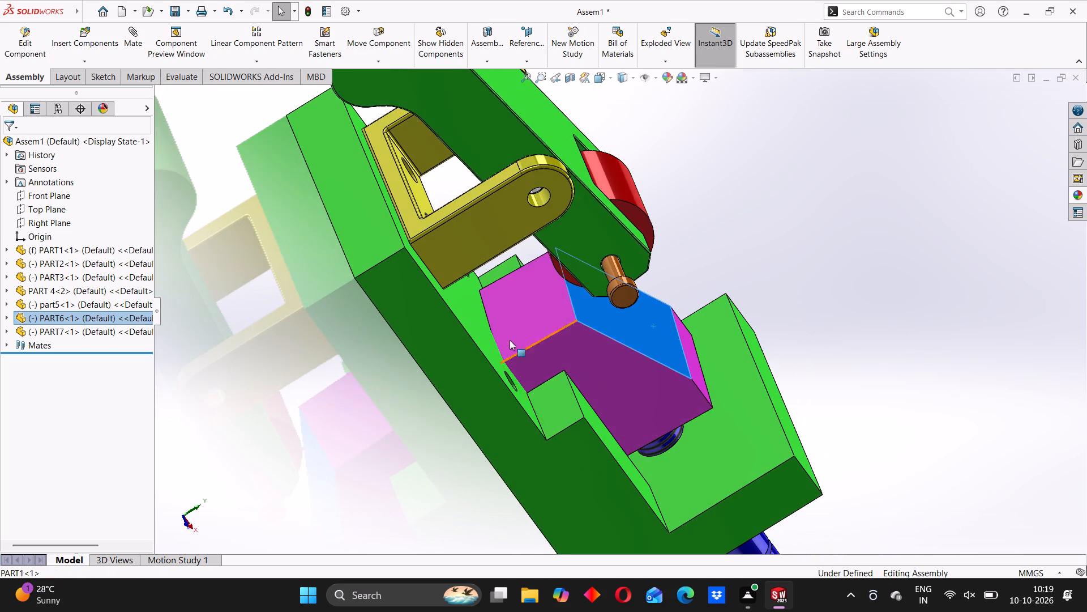
scroll(506, 337, down, 4)
scroll(701, 372, up, 3)
middle_drag(739, 405, 713, 407)
drag(712, 378, 748, 282)
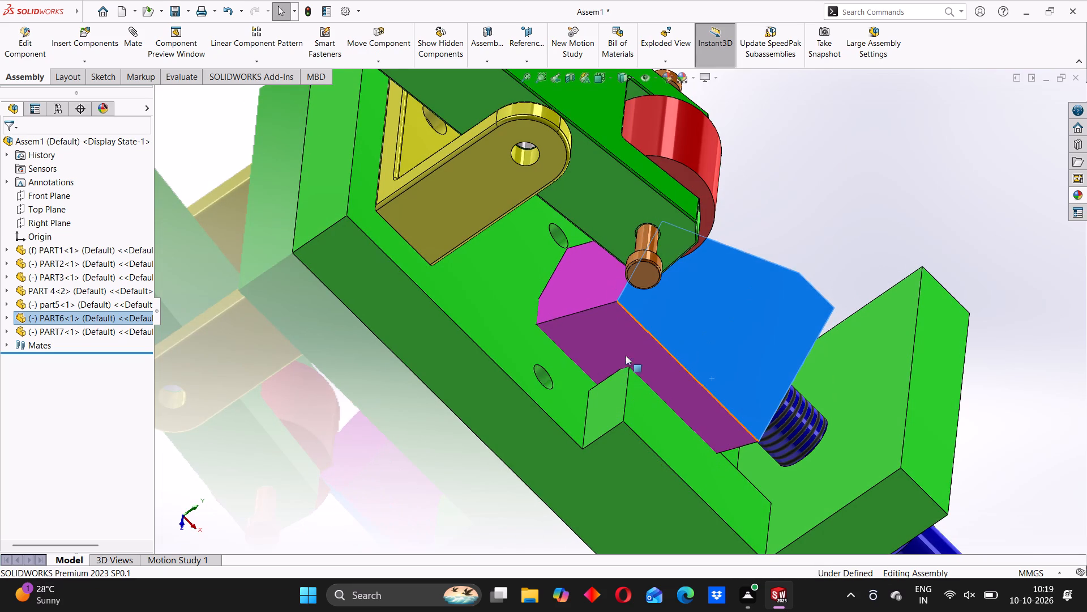
click(258, 403)
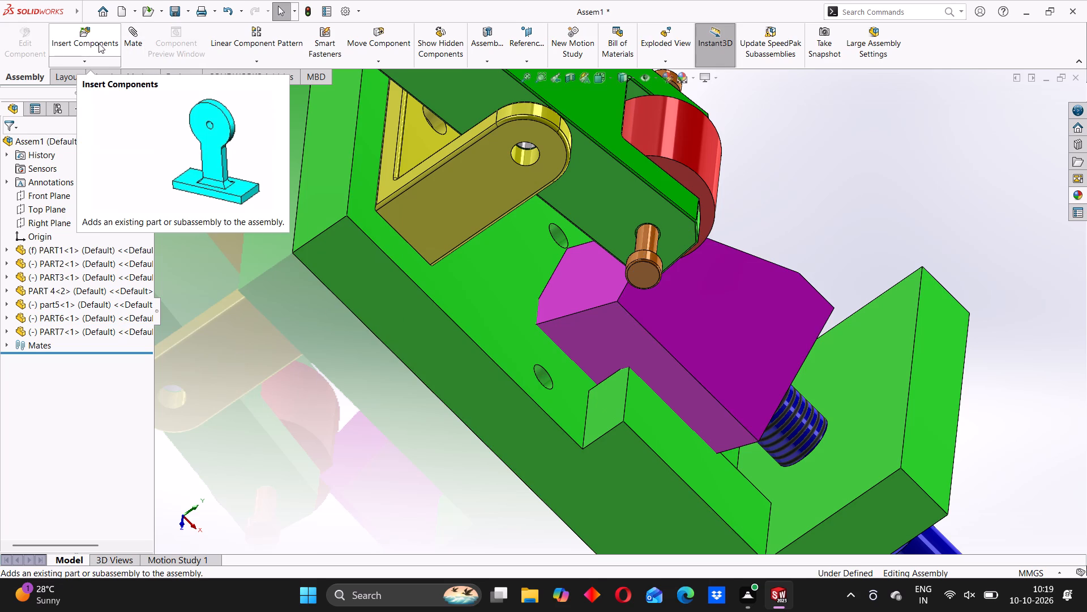
Add a coincident mate between PART6's bottom face and the flat top face of PART1's base.
click(129, 29)
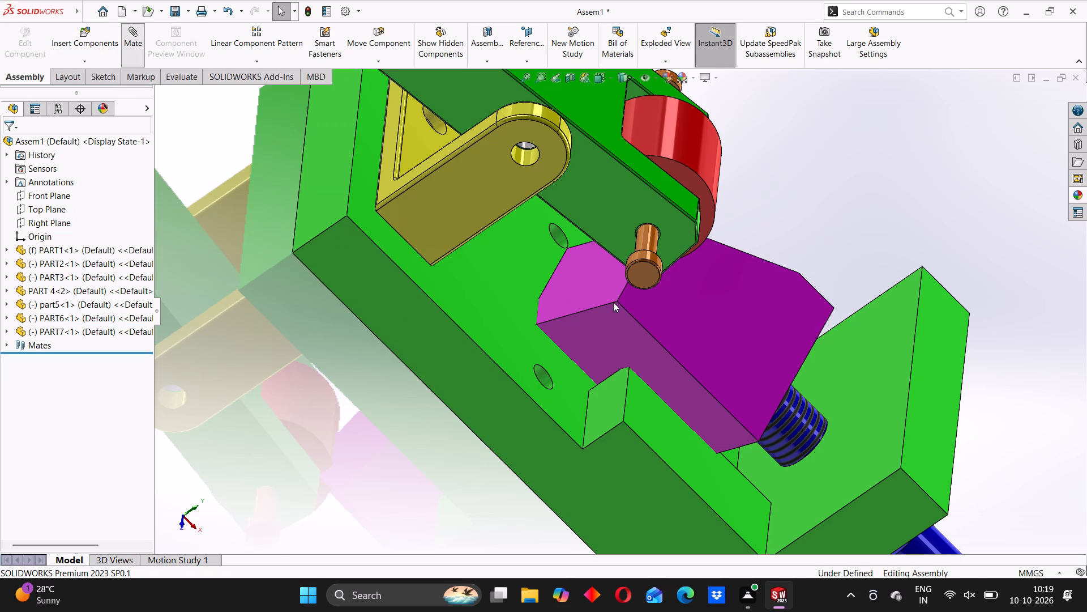
click(611, 334)
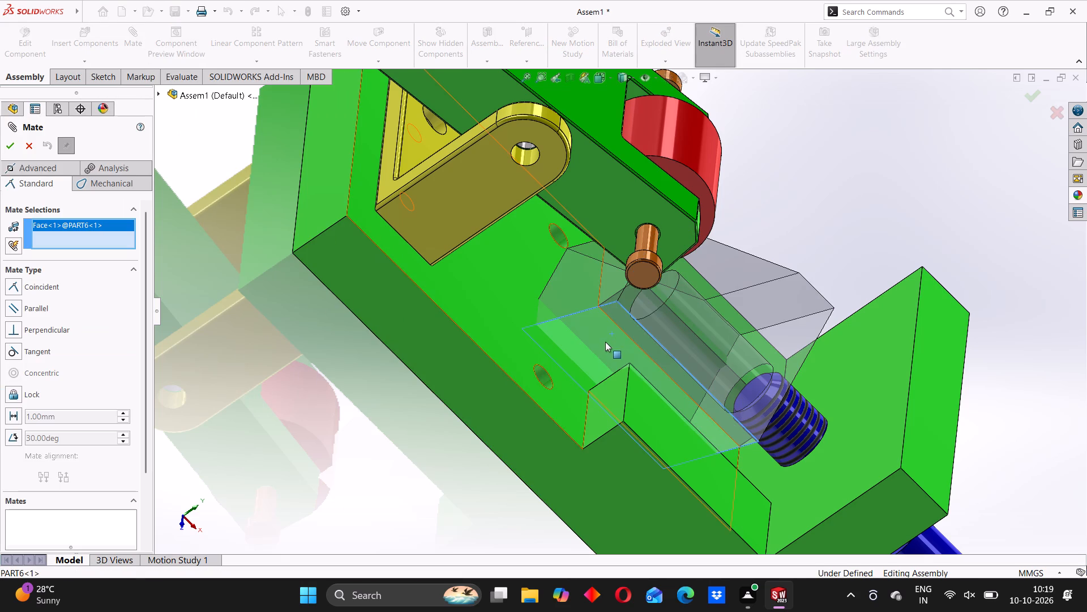
click(515, 343)
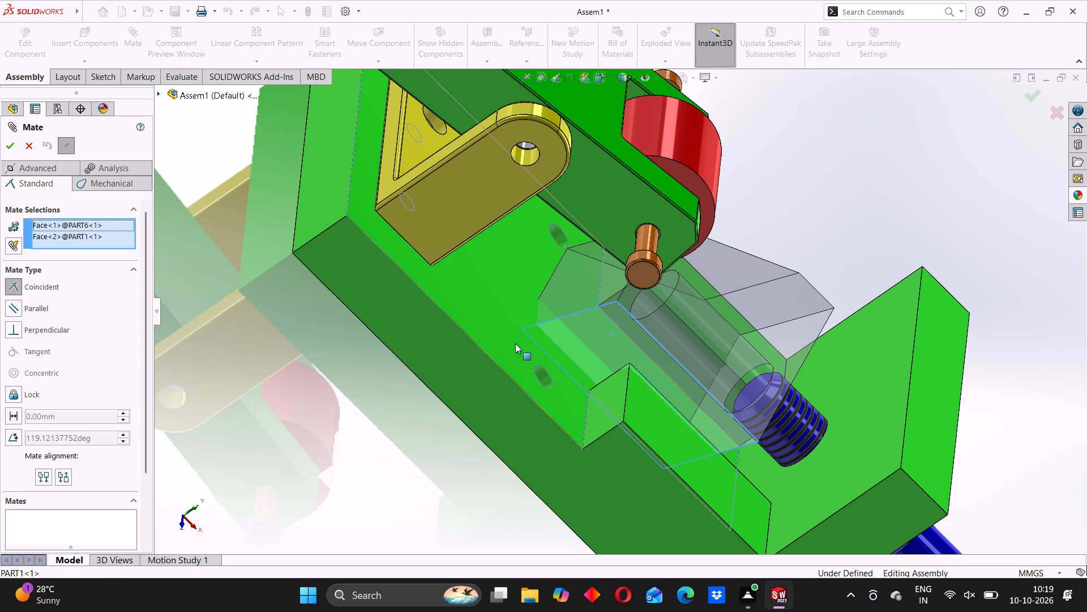
click(497, 362)
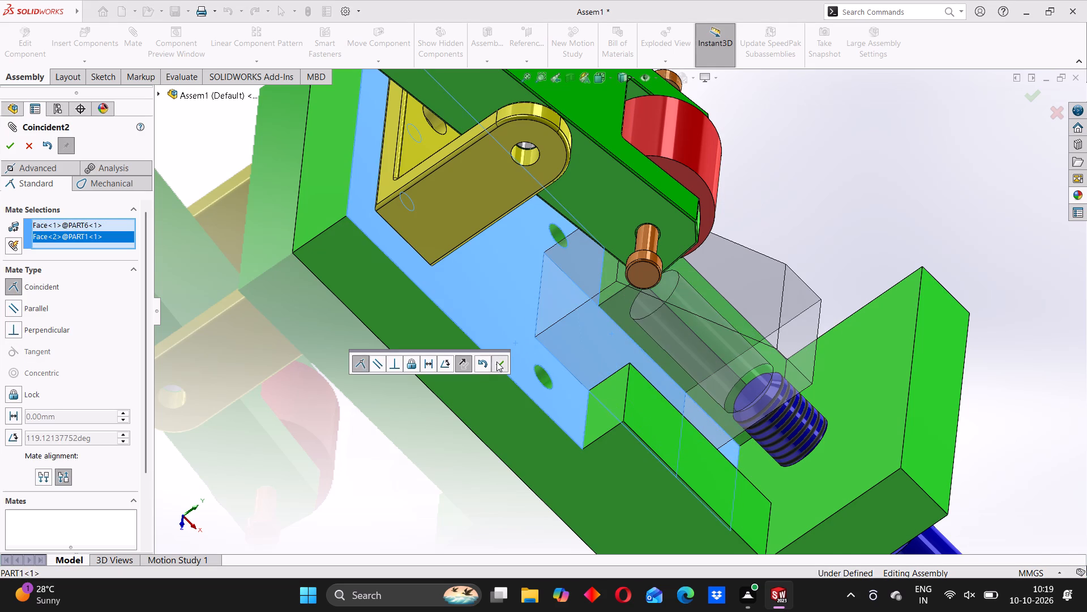
Test how the PART2 screw and the mated PART6 move along PART1, and examine the whole assembly from several angles.
scroll(681, 413, up, 2)
middle_drag(680, 430, 618, 405)
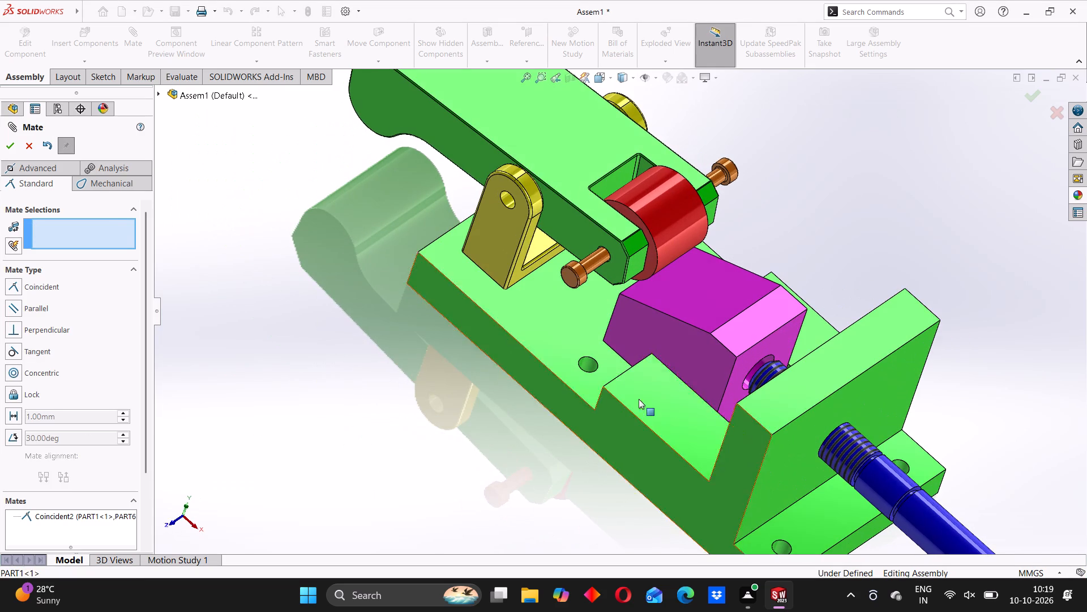
drag(876, 461, 787, 382)
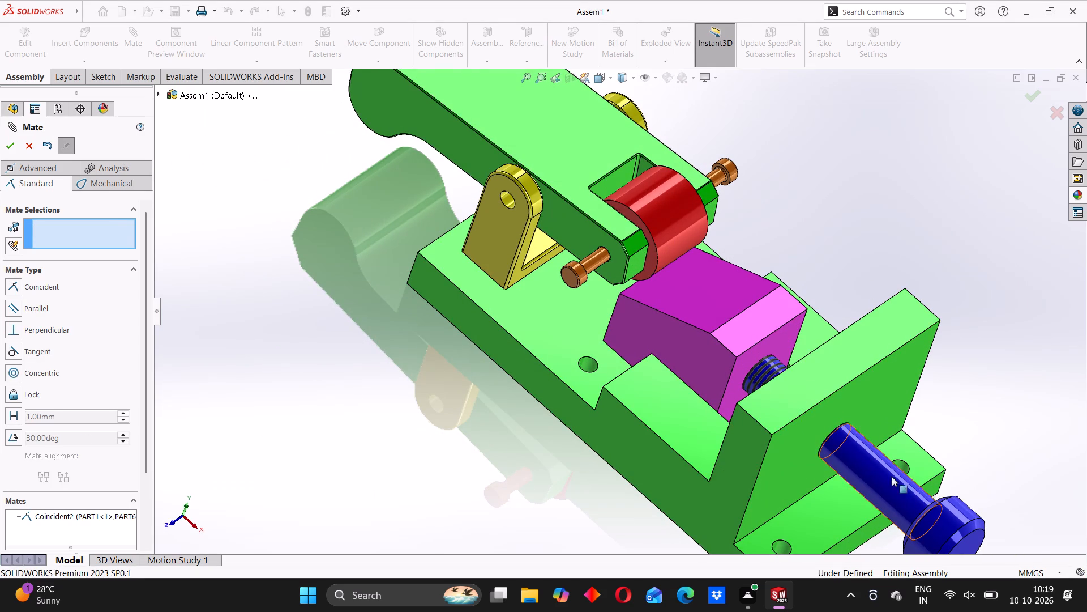
drag(900, 483, 893, 491)
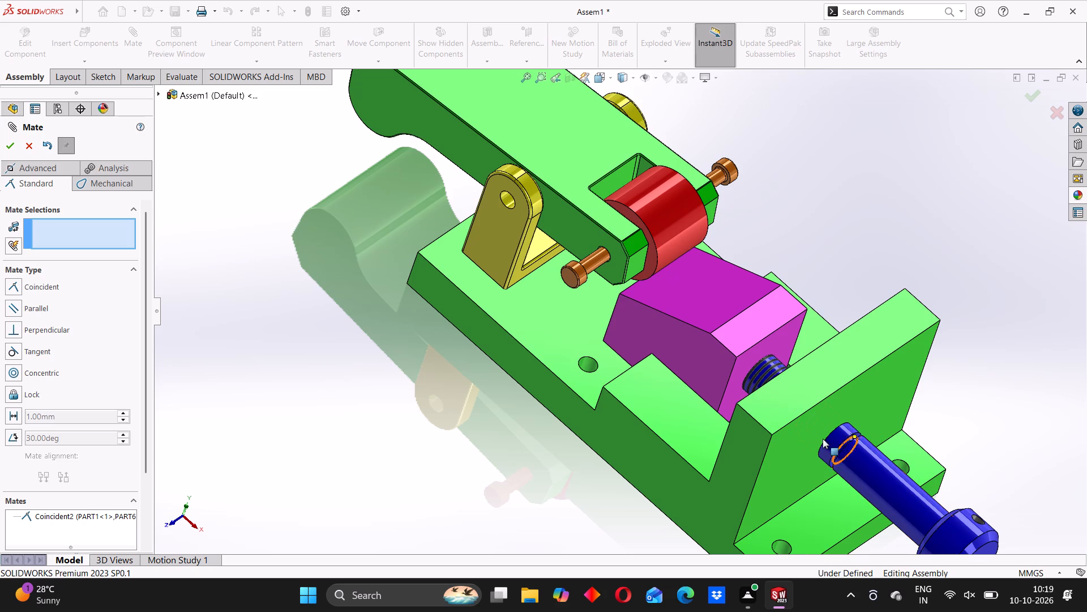
drag(677, 338, 670, 311)
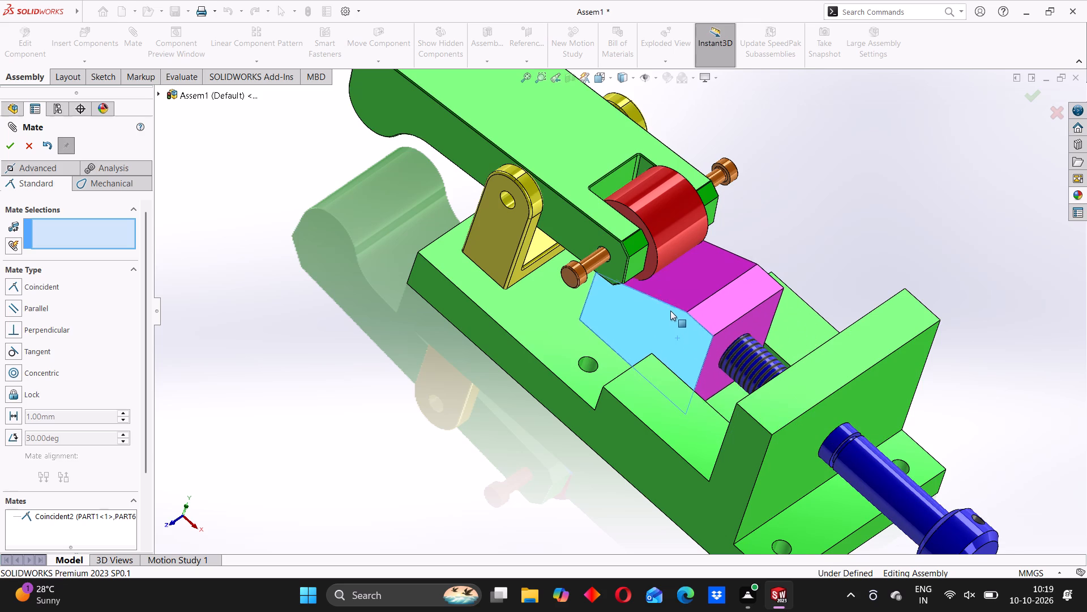
drag(670, 311, 688, 344)
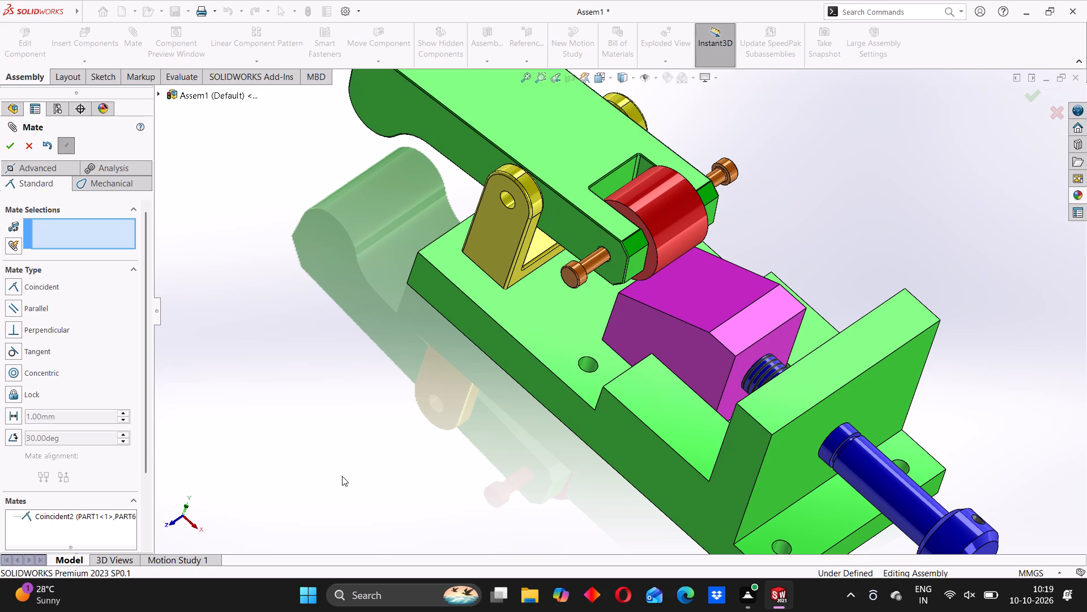
scroll(348, 470, up, 1)
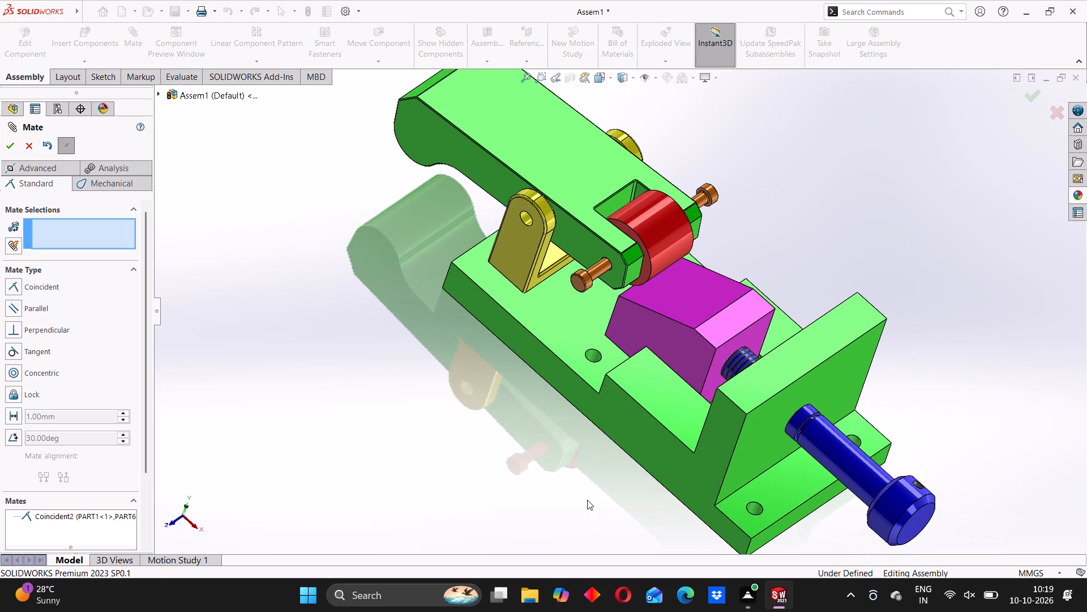
scroll(667, 394, up, 1)
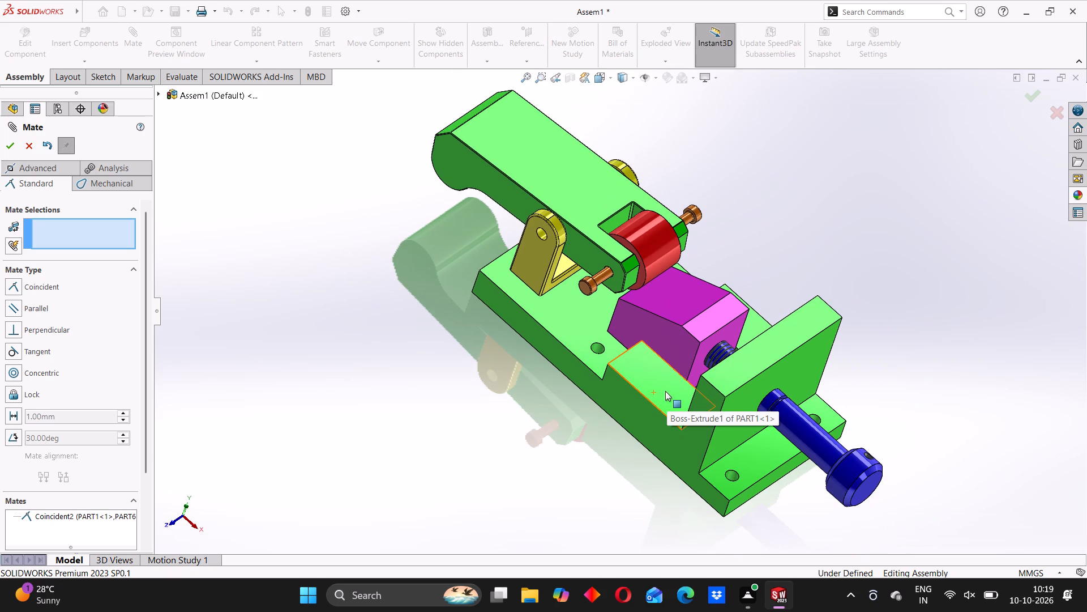
scroll(756, 339, up, 3)
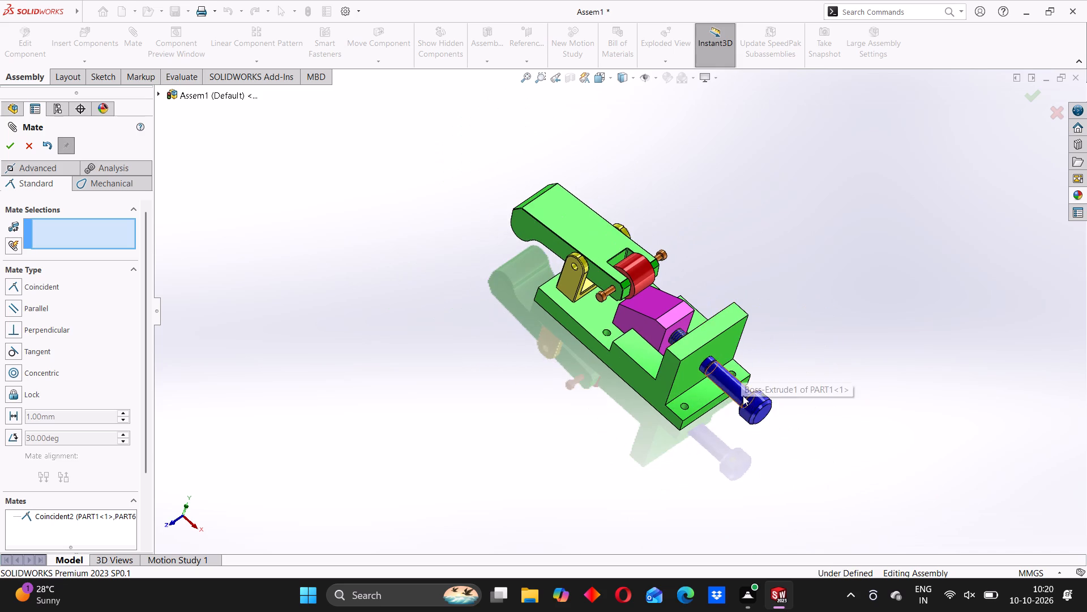
middle_drag(739, 419, 671, 240)
middle_drag(671, 287, 584, 367)
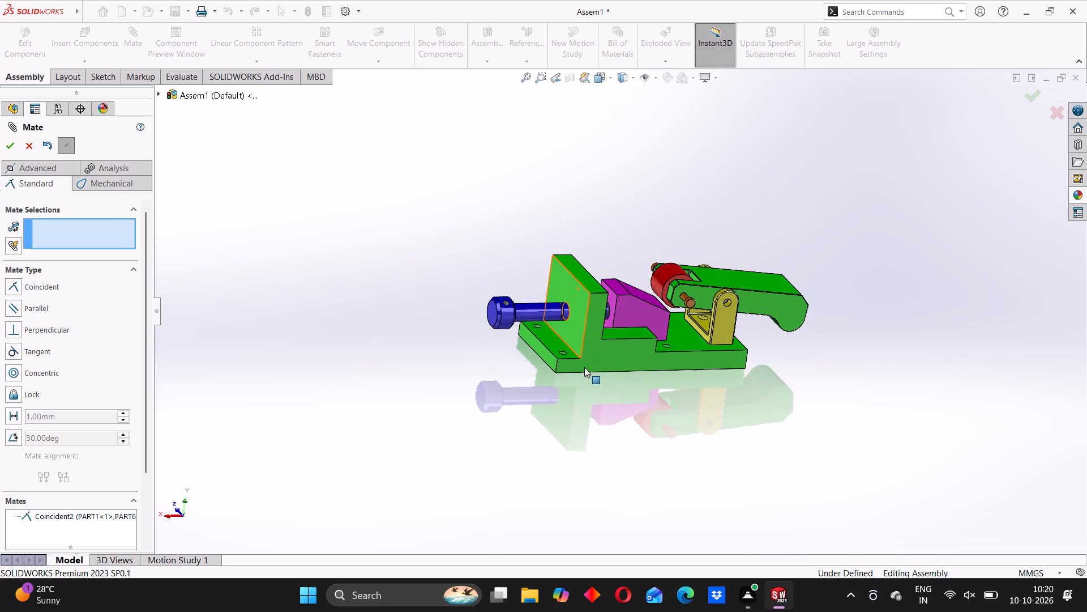
Examine the mated assembly around the PART2 screw head, PART1 and PART6 from several angles, and finish mating.
scroll(579, 324, down, 3)
middle_drag(625, 302, 561, 335)
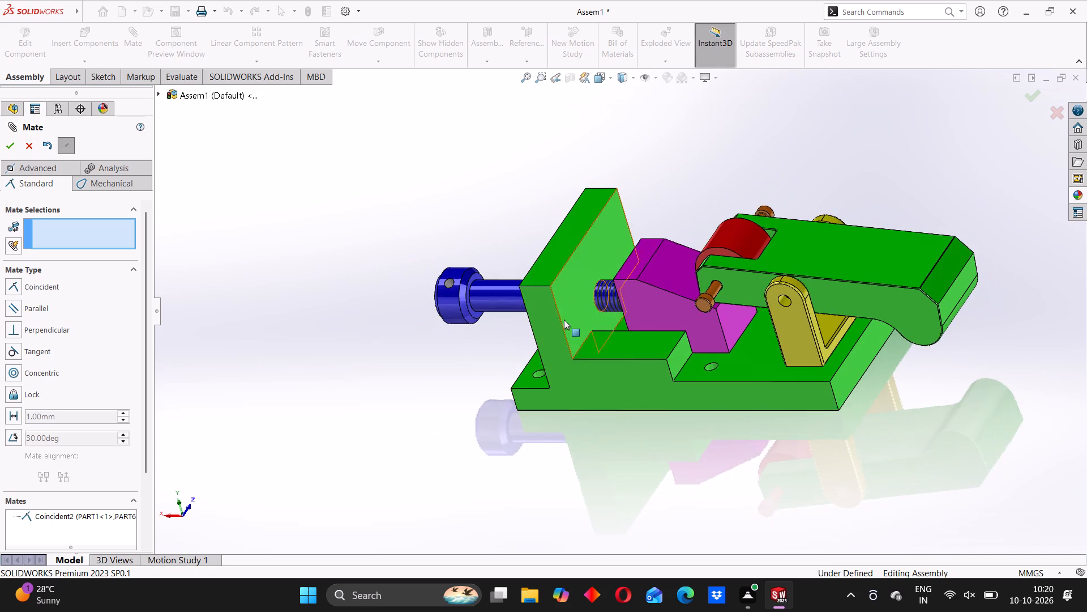
scroll(537, 304, down, 2)
middle_drag(533, 314, 635, 316)
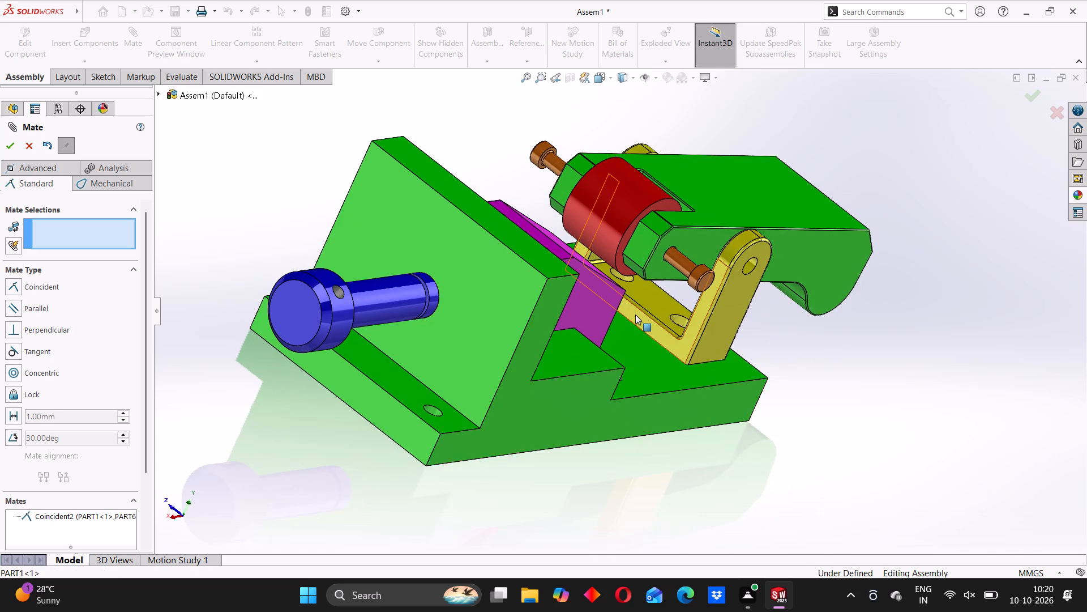
scroll(635, 314, up, 1)
scroll(461, 332, down, 3)
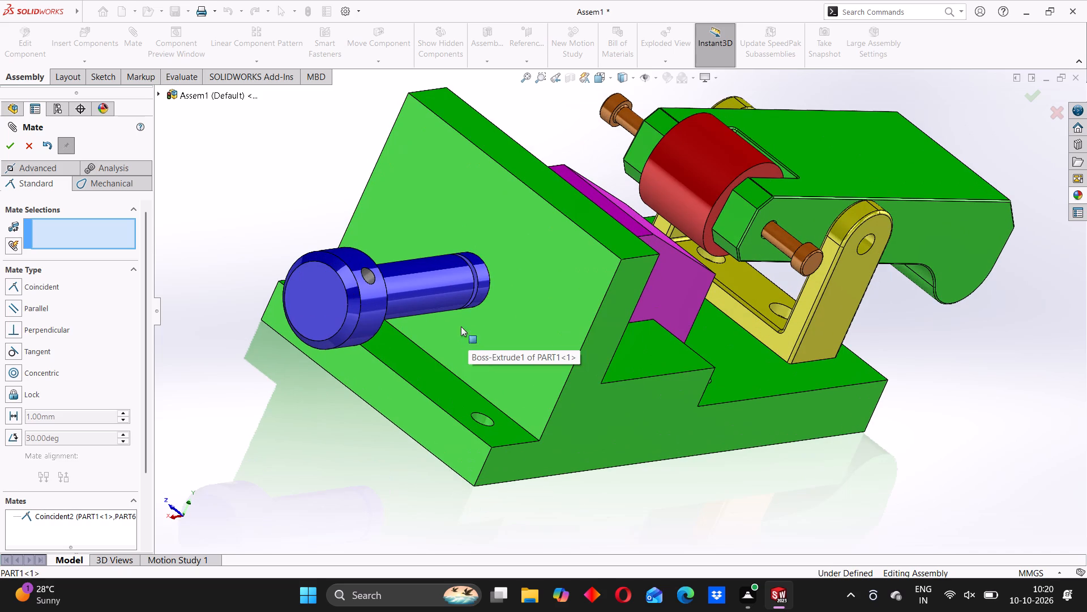
scroll(531, 253, up, 3)
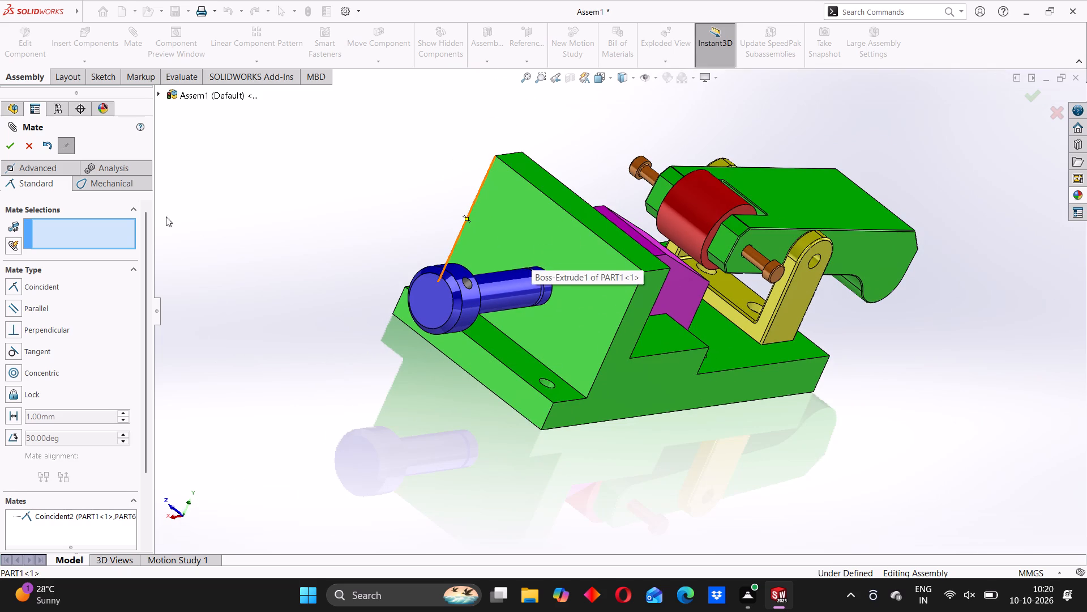
click(26, 145)
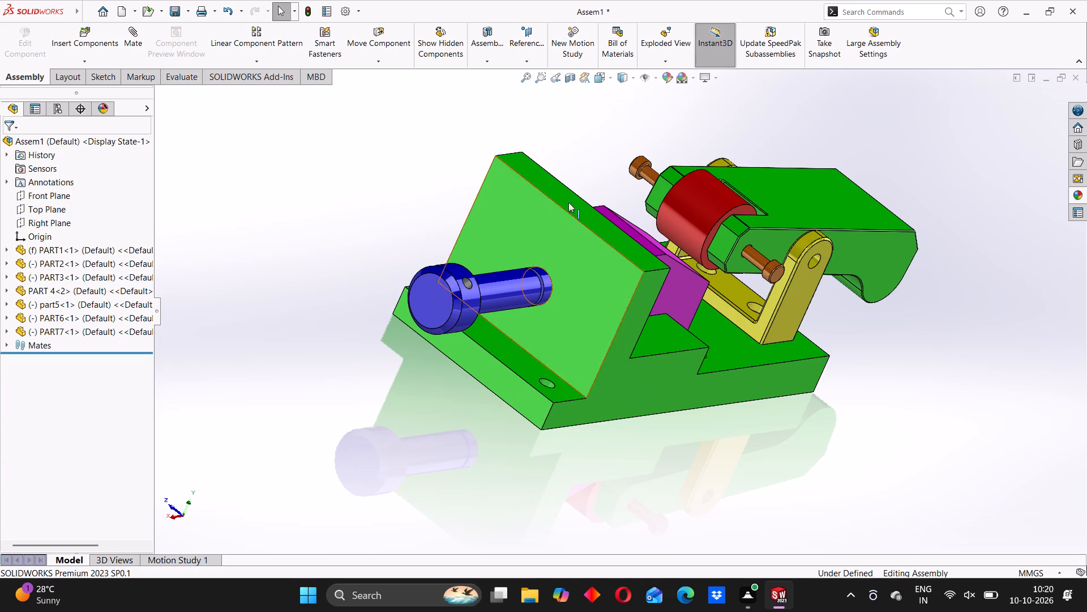
Delete the Width3 and Concentric7 mates that hold PART7 in PART3.
scroll(700, 196, down, 2)
scroll(637, 177, down, 2)
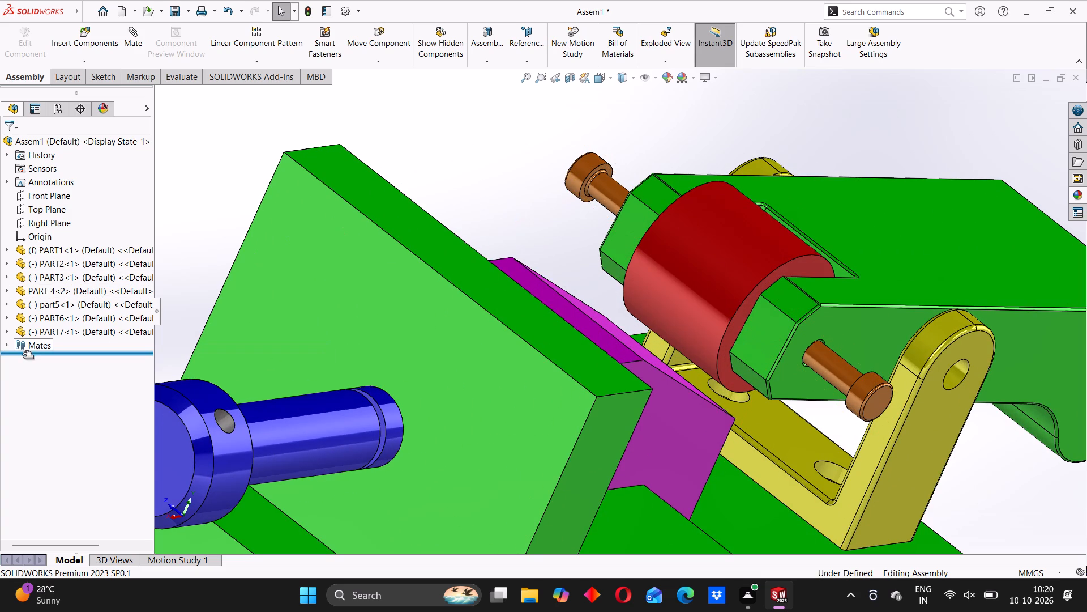
click(7, 348)
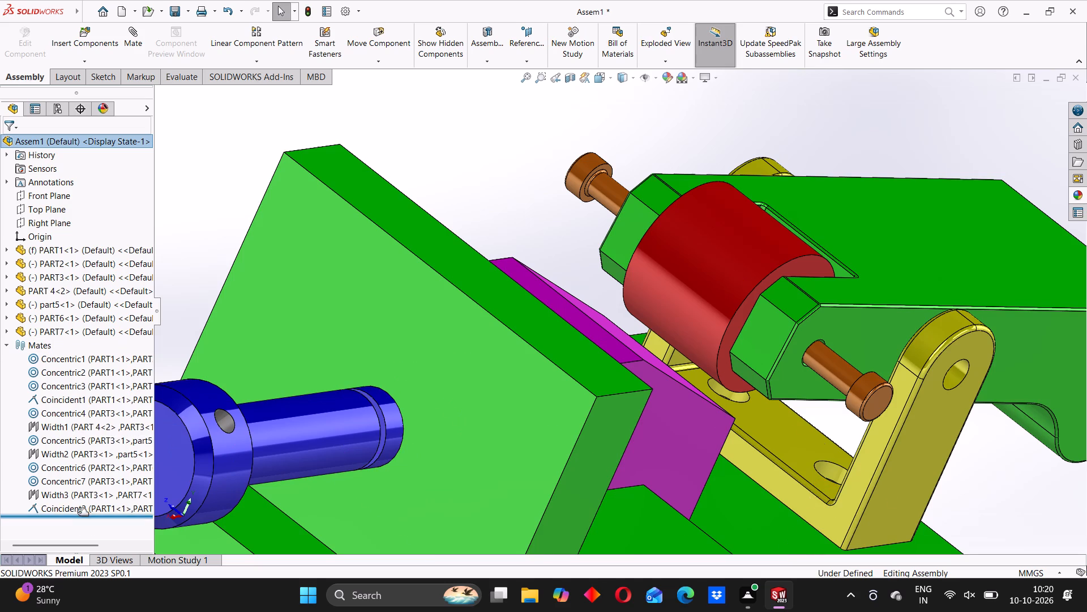
right_click(65, 494)
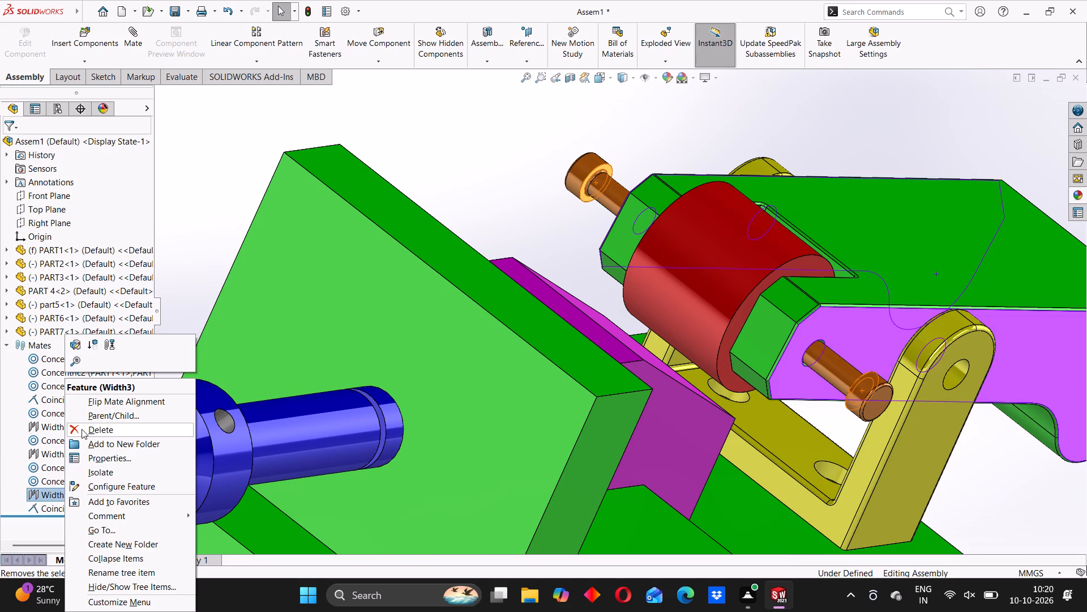
click(82, 429)
click(624, 222)
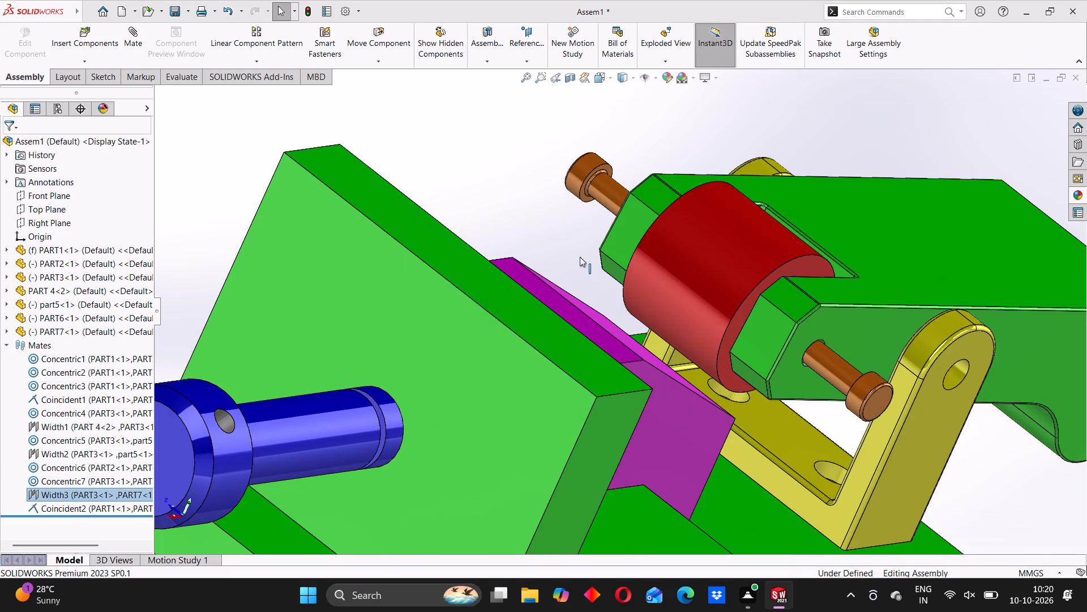
right_click(71, 483)
click(95, 432)
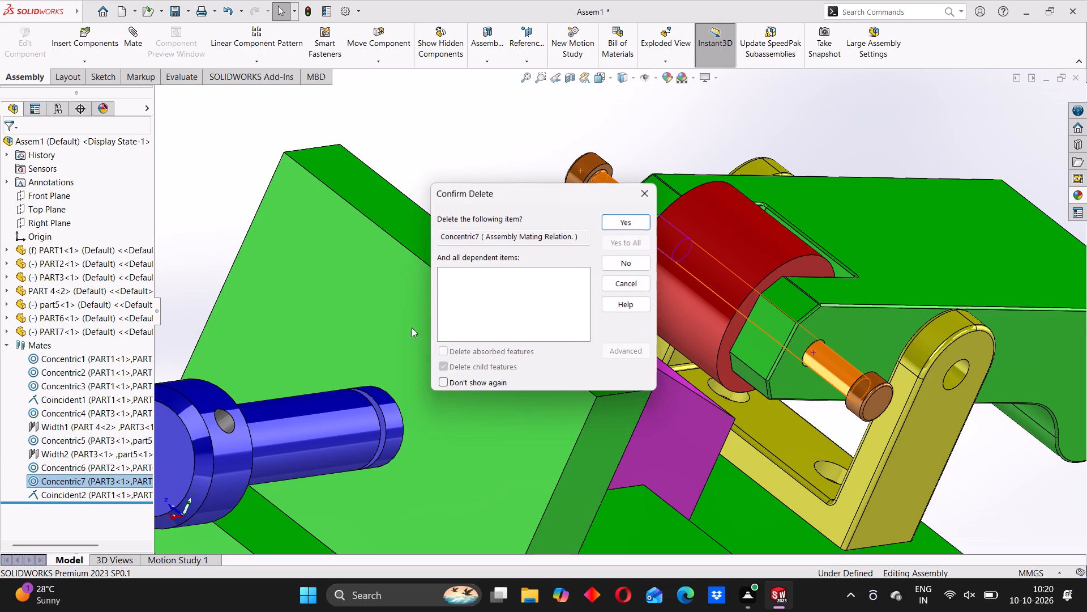
click(632, 223)
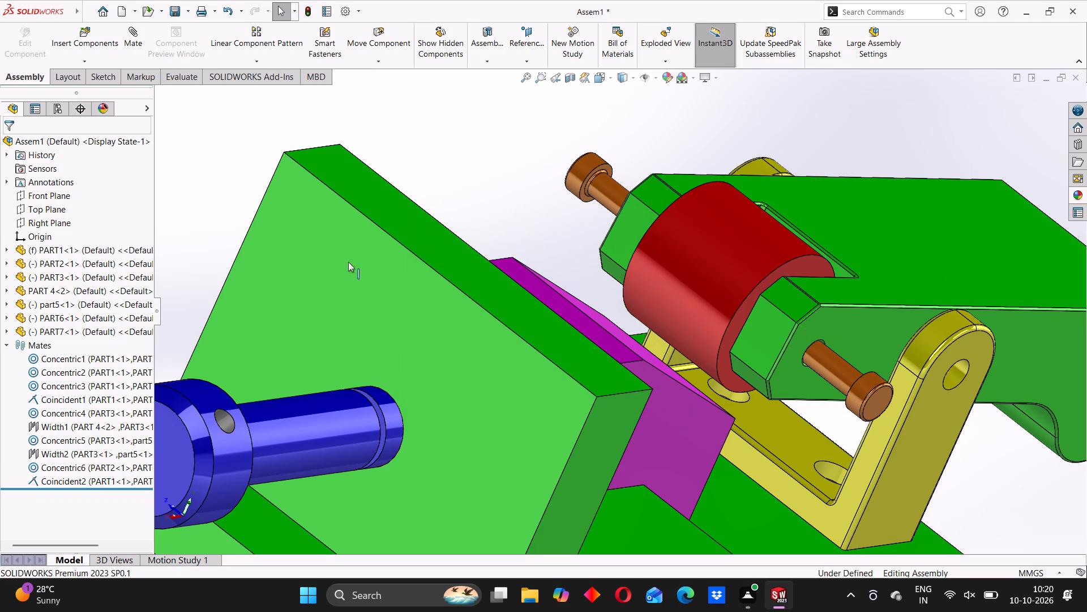
click(8, 345)
Move the freed PART7 pin out of PART3 into the open space beside PART1.
scroll(704, 248, up, 4)
middle_drag(704, 248, 735, 300)
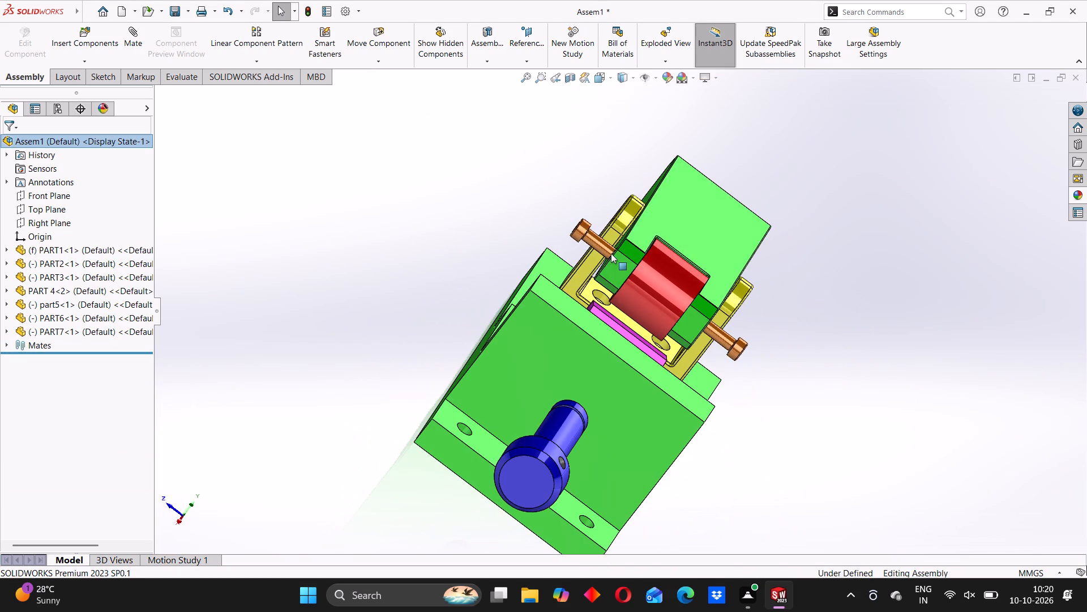
drag(603, 248, 262, 297)
Add a concentric mate between PART7's cylindrical shaft and the cross hole in the PART2 screw head.
scroll(452, 263, up, 1)
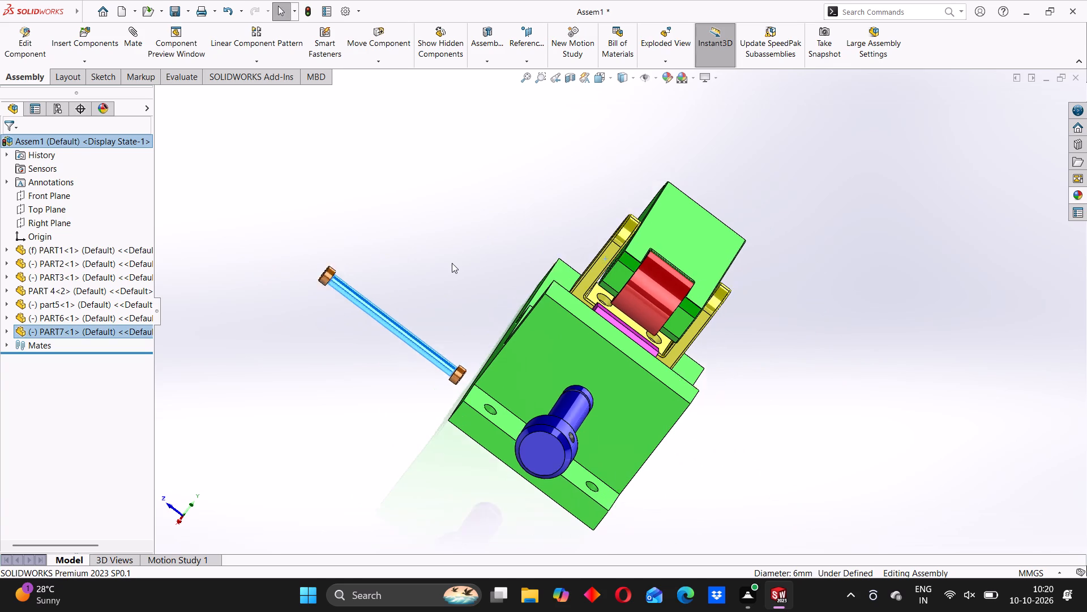
scroll(452, 263, up, 1)
middle_drag(473, 305, 520, 410)
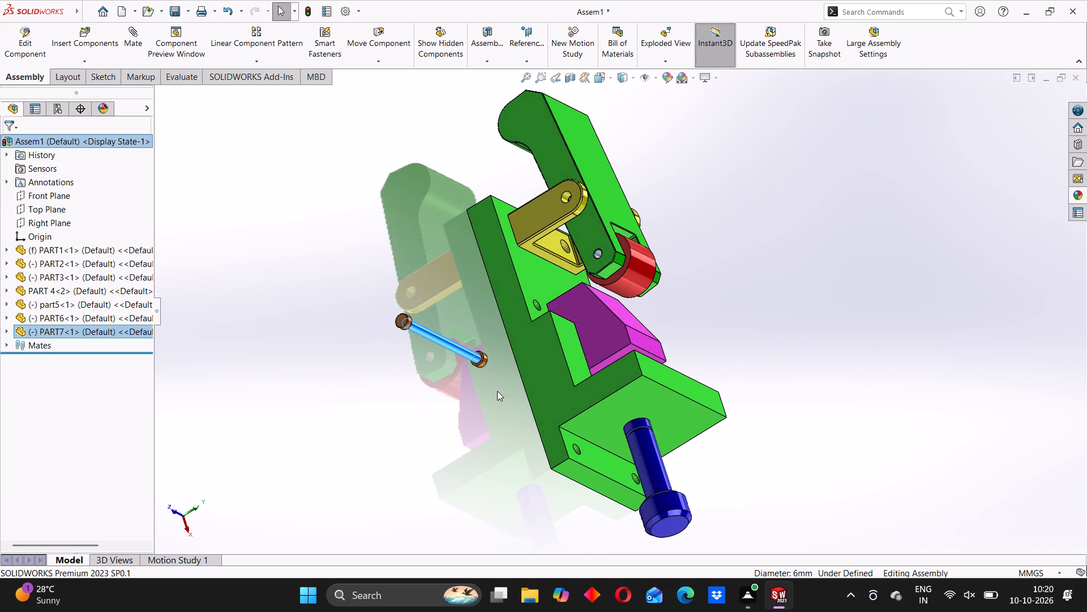
click(142, 37)
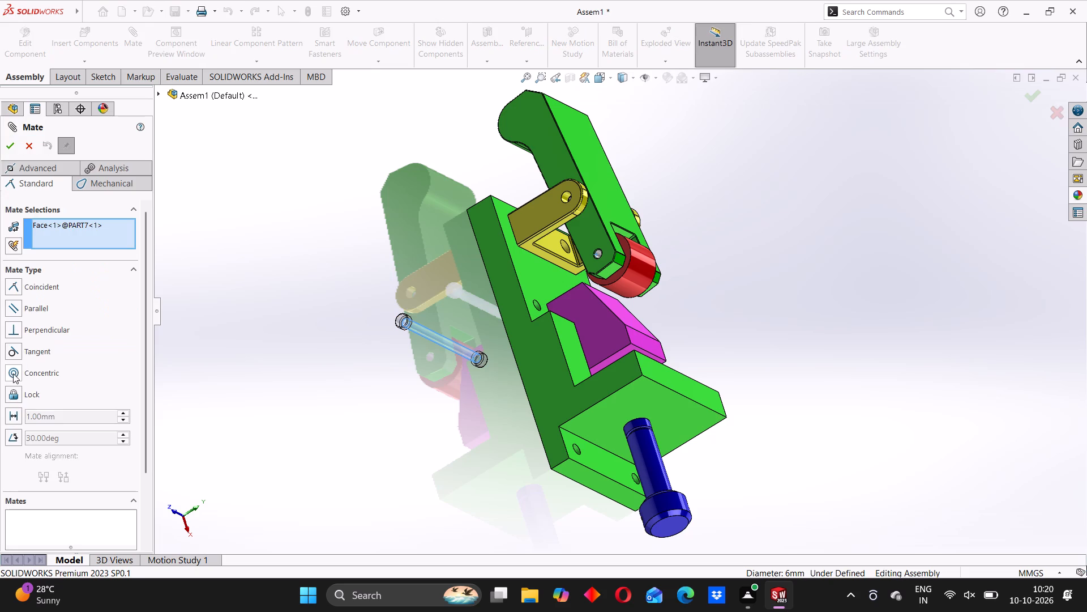
middle_drag(575, 481, 443, 447)
scroll(469, 457, down, 1)
middle_drag(470, 460, 501, 506)
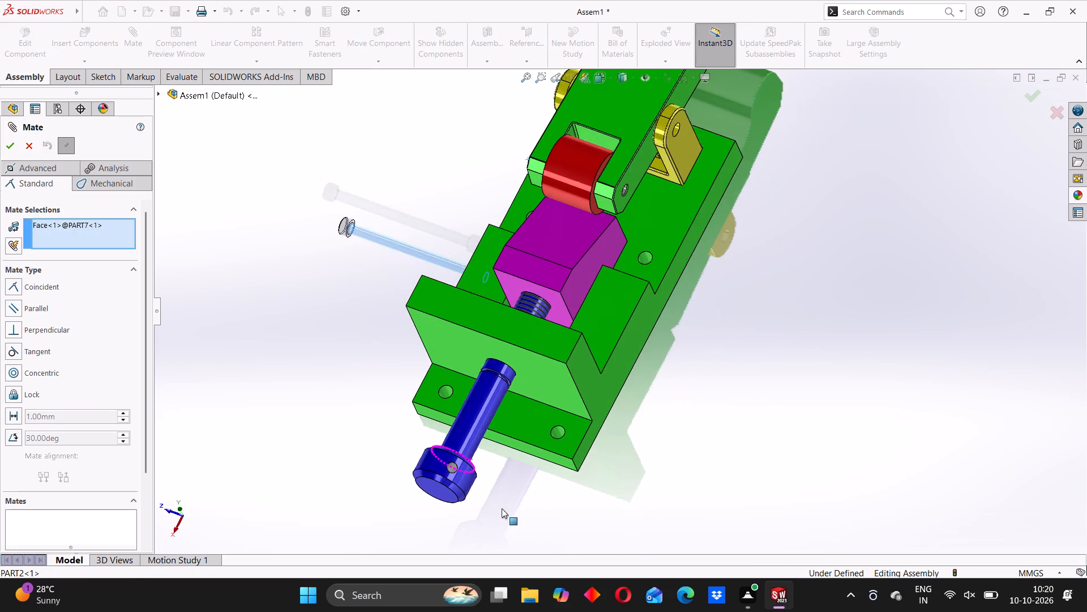
scroll(463, 479, down, 5)
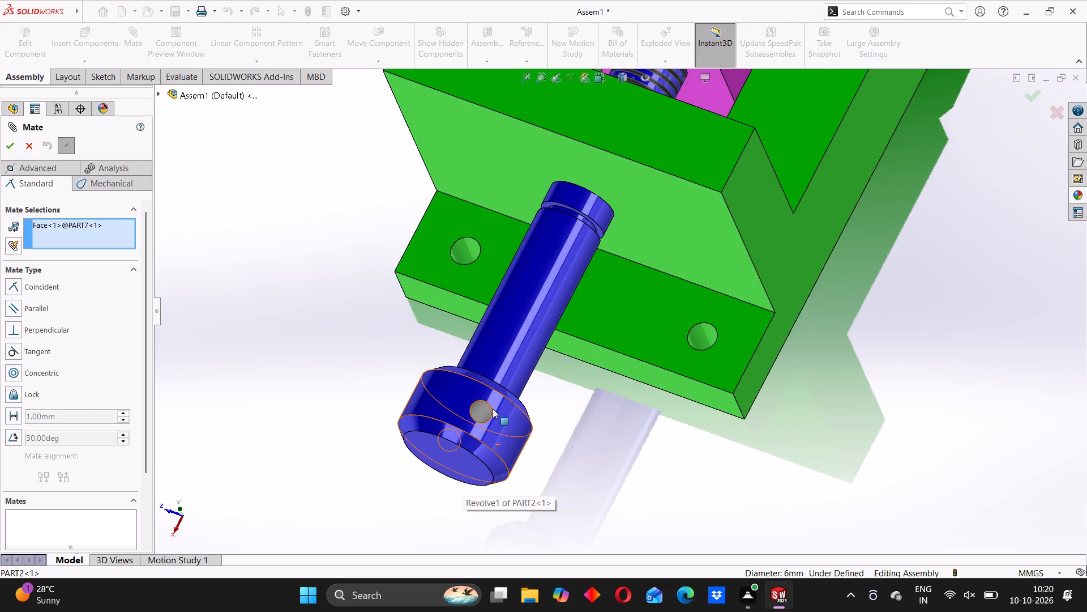
click(494, 392)
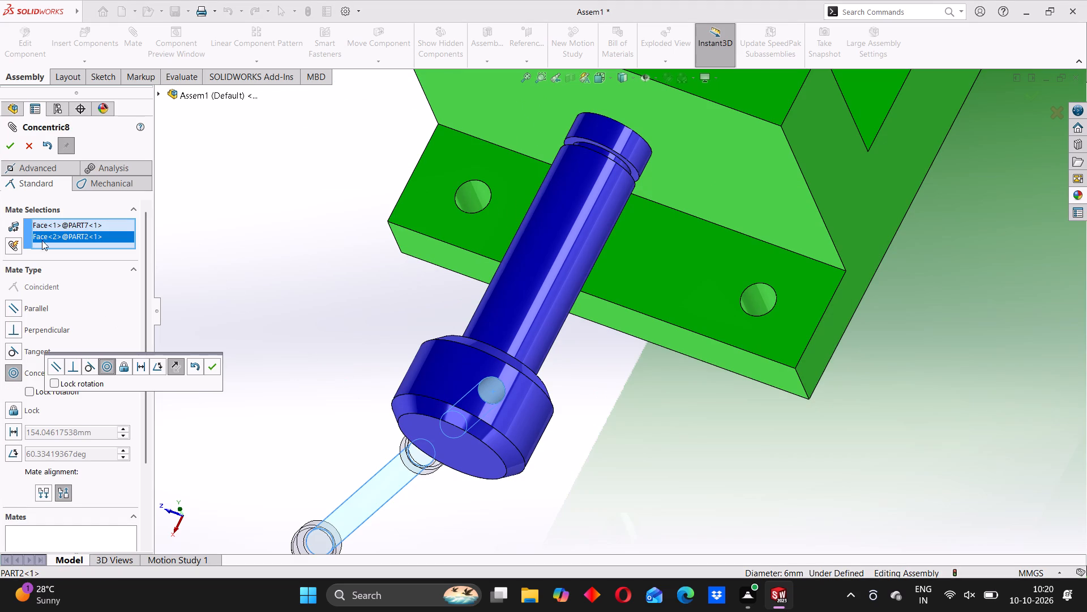
click(215, 372)
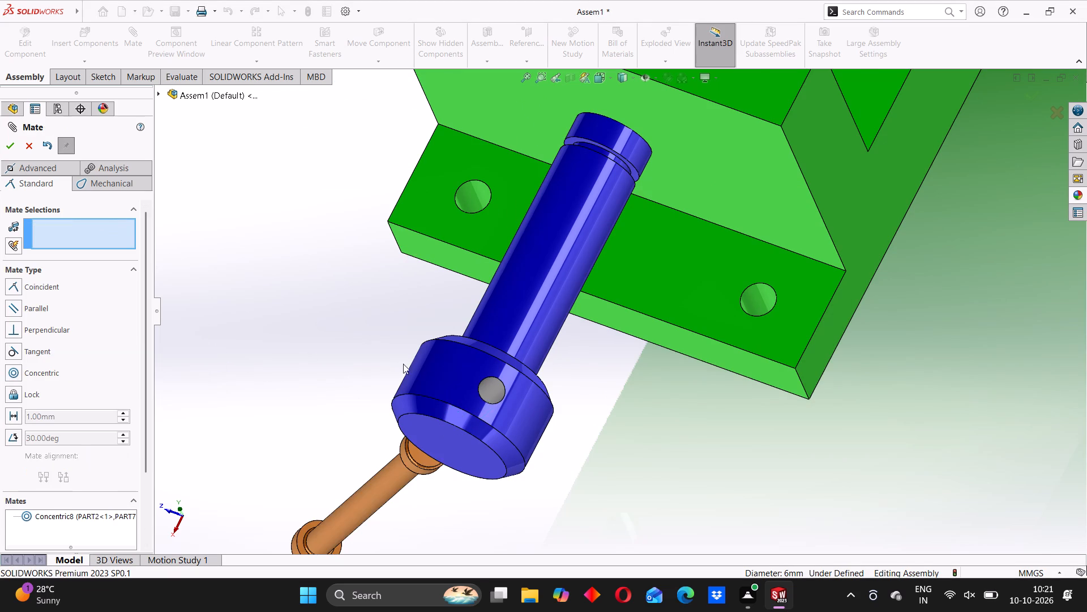
Slide PART7 along the cross hole until its shaft passes through the PART2 screw head.
scroll(405, 367, up, 2)
middle_drag(412, 373, 492, 282)
drag(487, 389, 579, 329)
drag(517, 385, 713, 300)
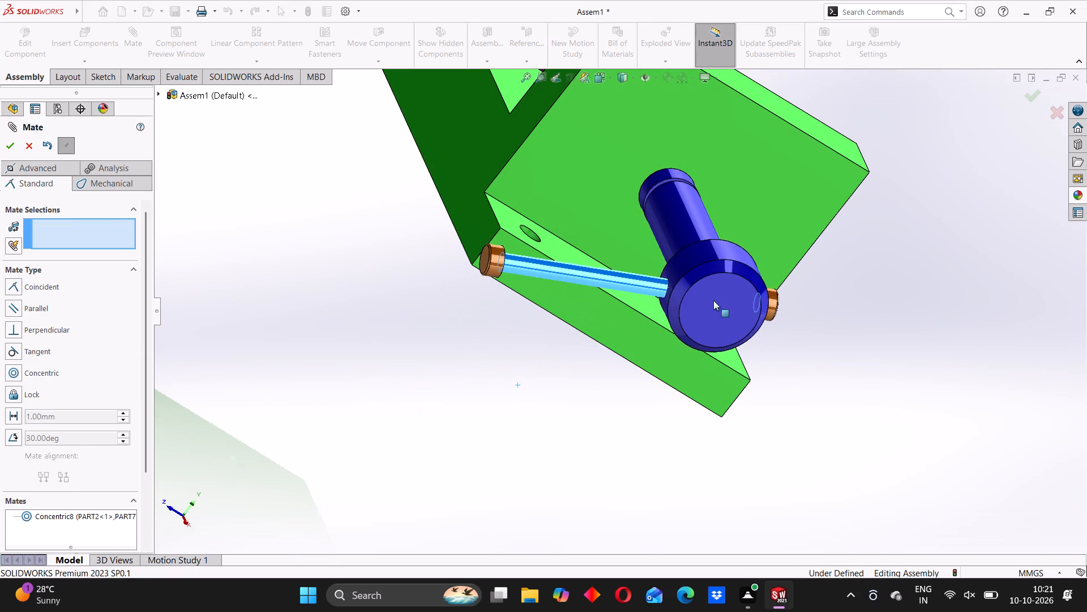
drag(713, 300, 747, 305)
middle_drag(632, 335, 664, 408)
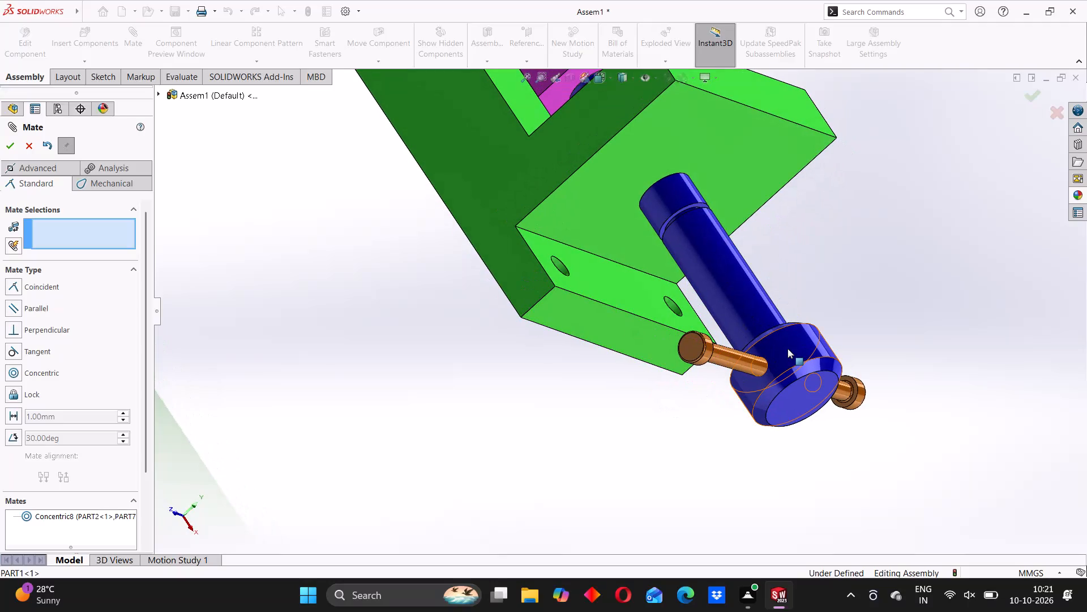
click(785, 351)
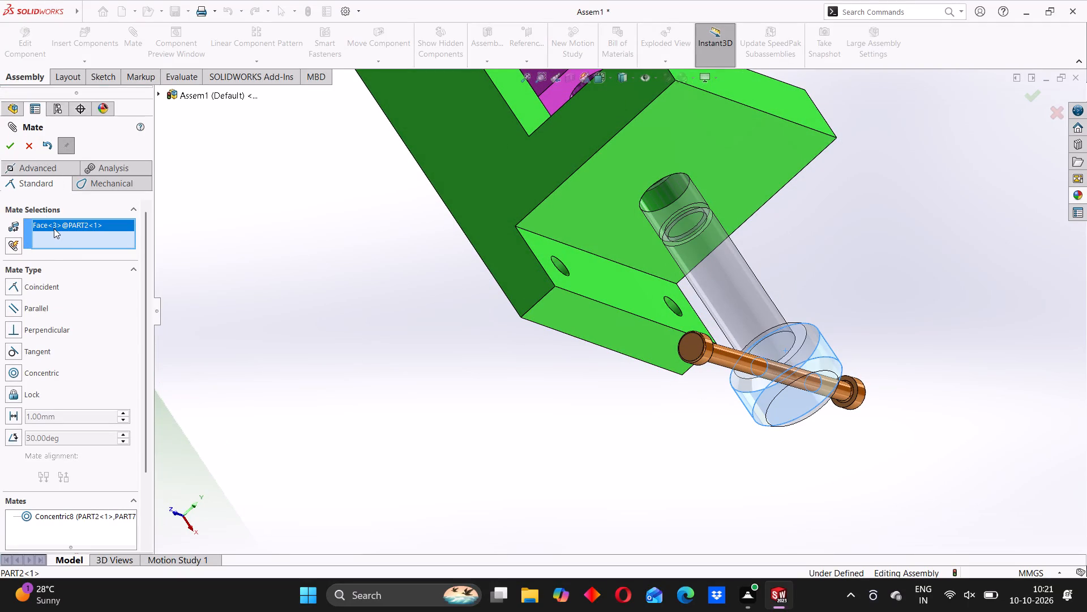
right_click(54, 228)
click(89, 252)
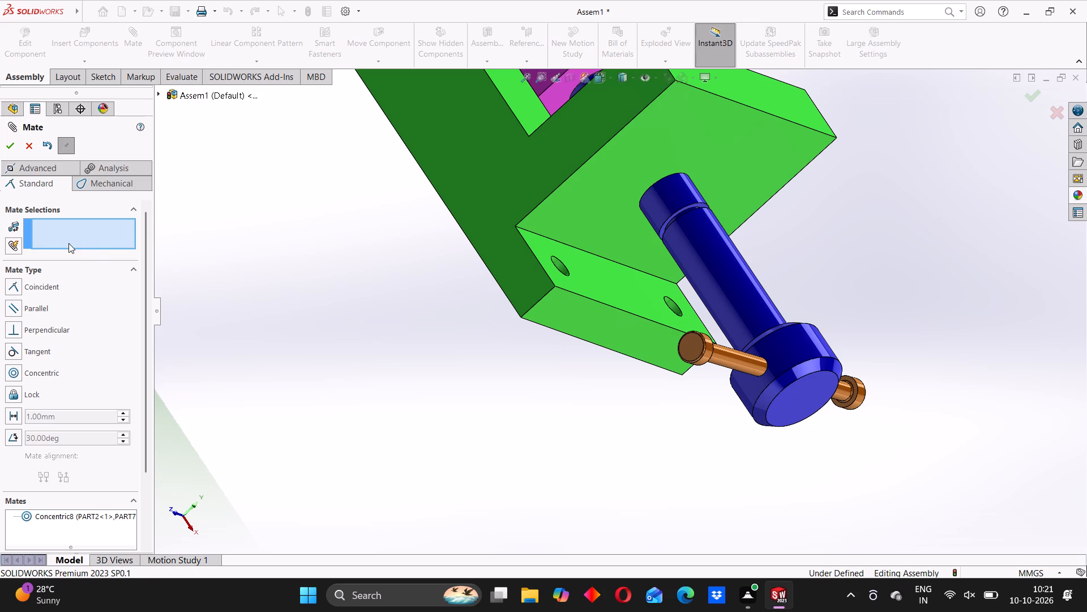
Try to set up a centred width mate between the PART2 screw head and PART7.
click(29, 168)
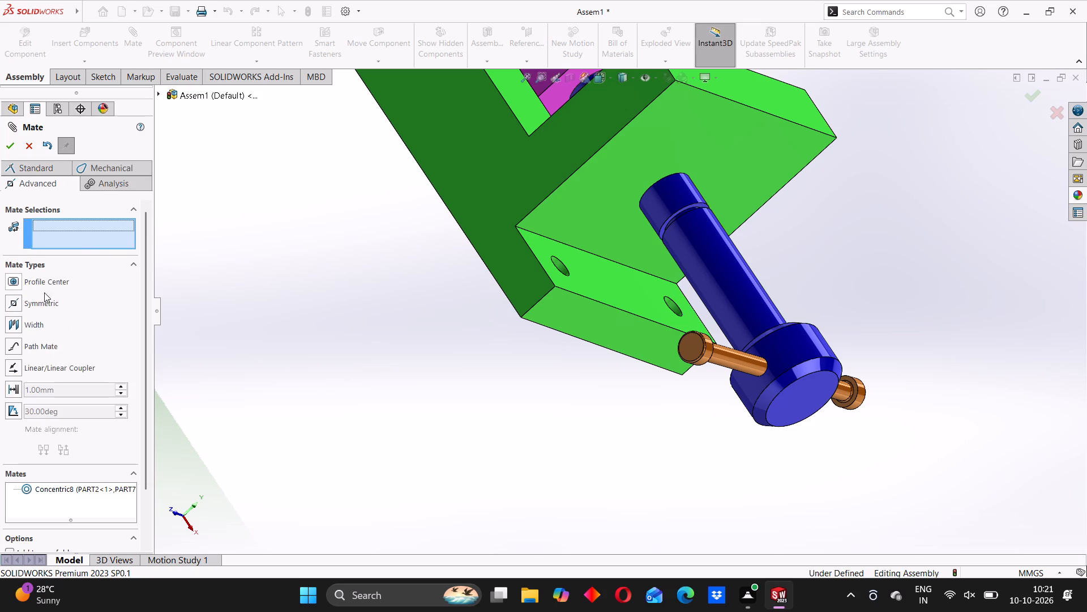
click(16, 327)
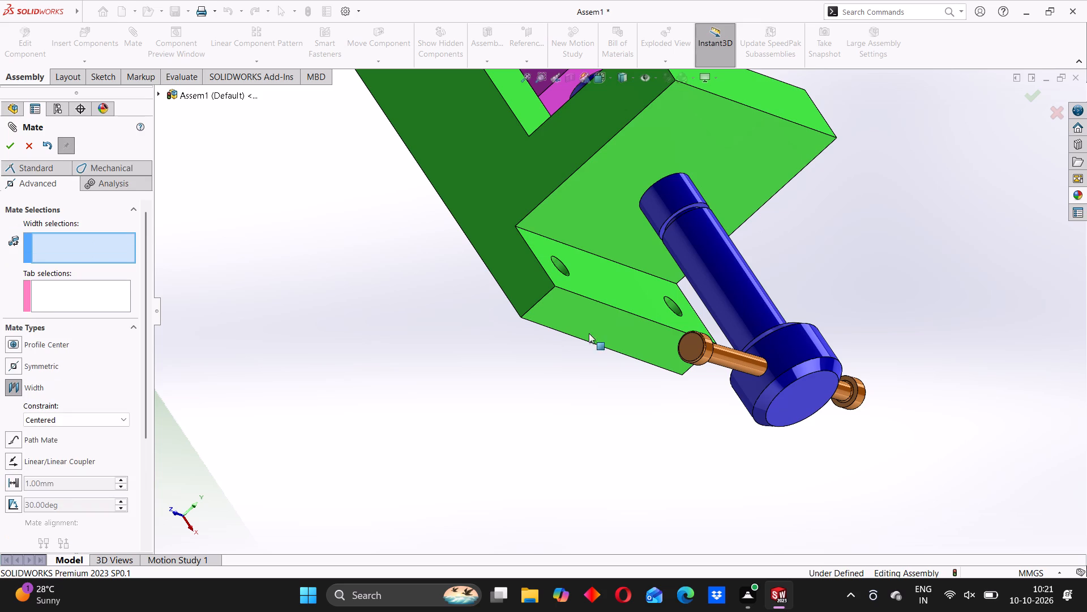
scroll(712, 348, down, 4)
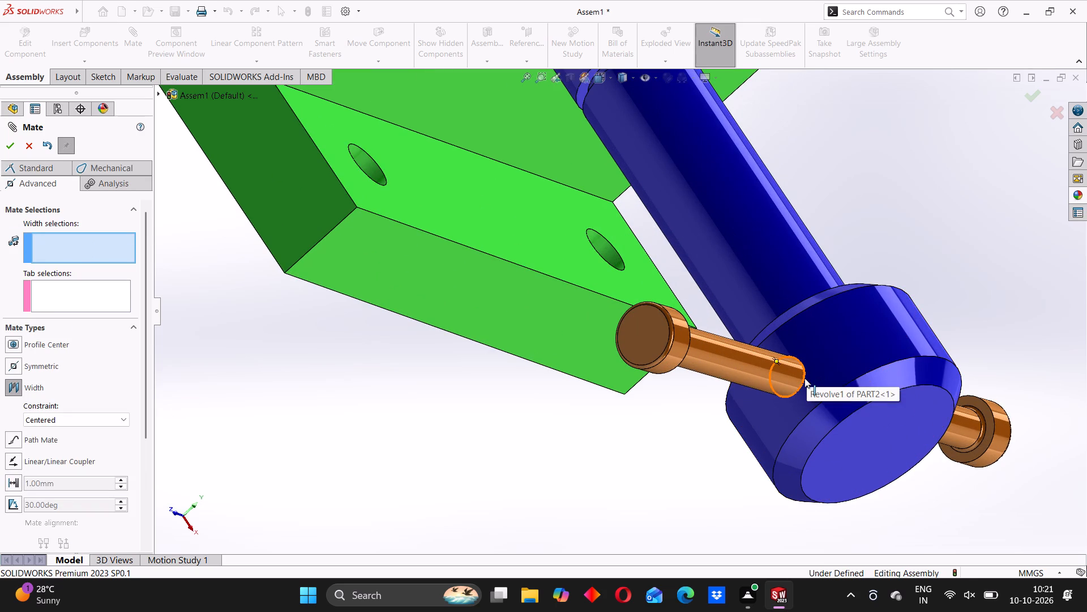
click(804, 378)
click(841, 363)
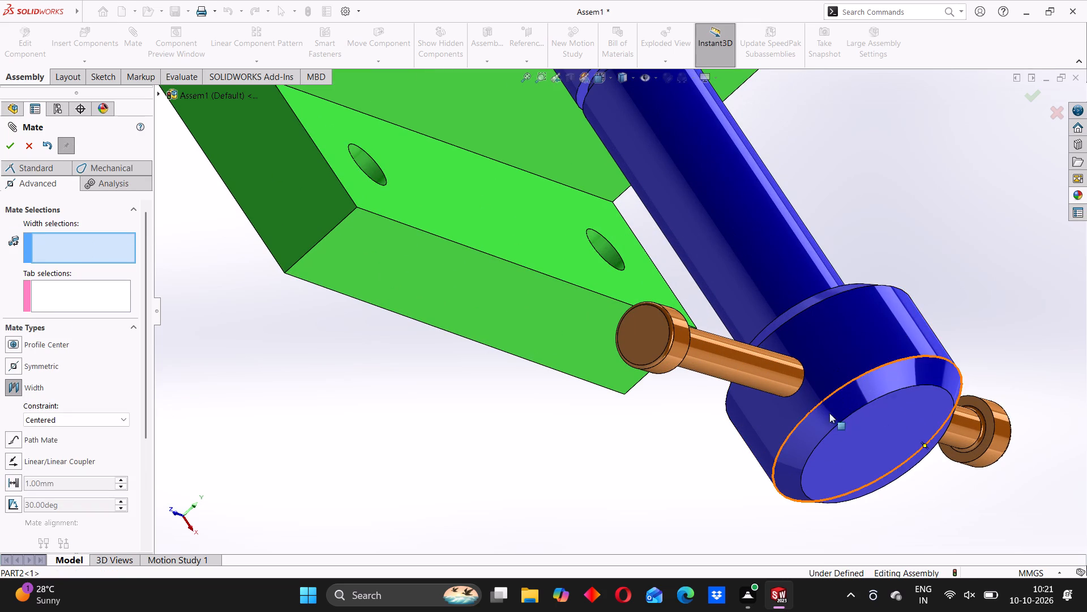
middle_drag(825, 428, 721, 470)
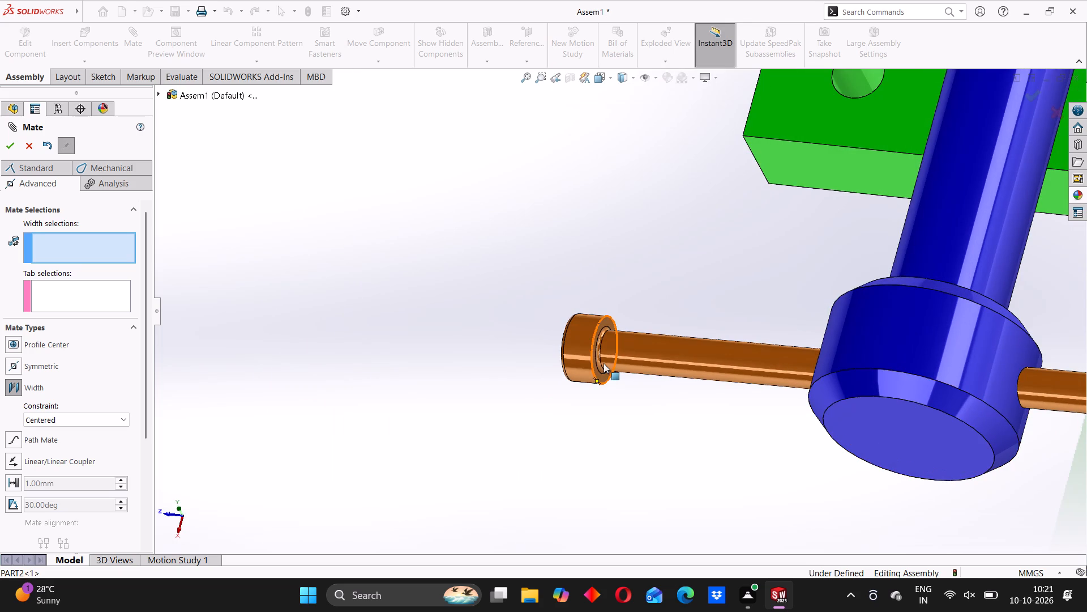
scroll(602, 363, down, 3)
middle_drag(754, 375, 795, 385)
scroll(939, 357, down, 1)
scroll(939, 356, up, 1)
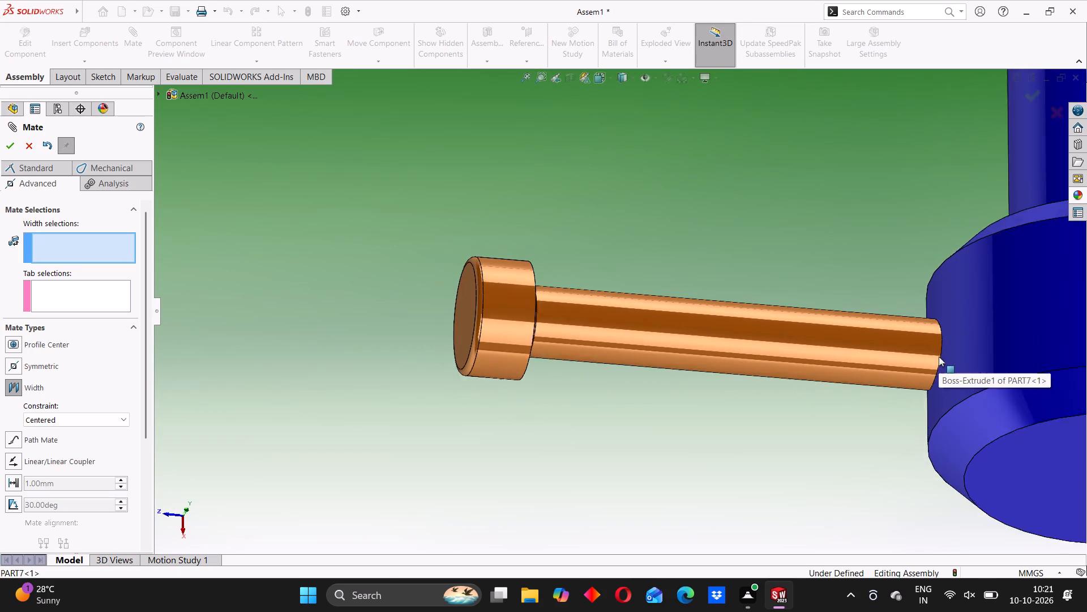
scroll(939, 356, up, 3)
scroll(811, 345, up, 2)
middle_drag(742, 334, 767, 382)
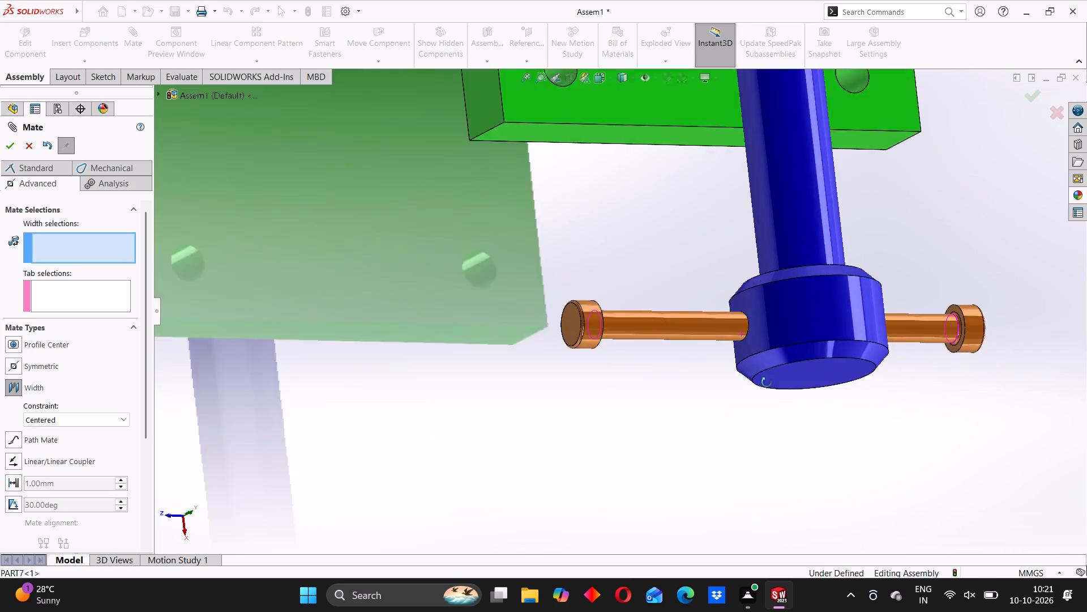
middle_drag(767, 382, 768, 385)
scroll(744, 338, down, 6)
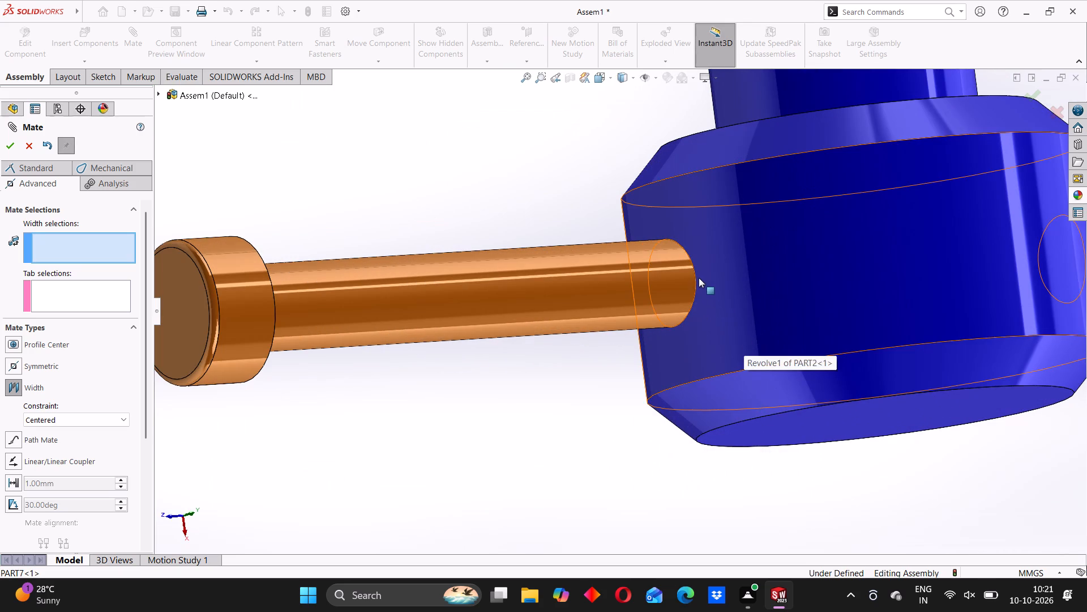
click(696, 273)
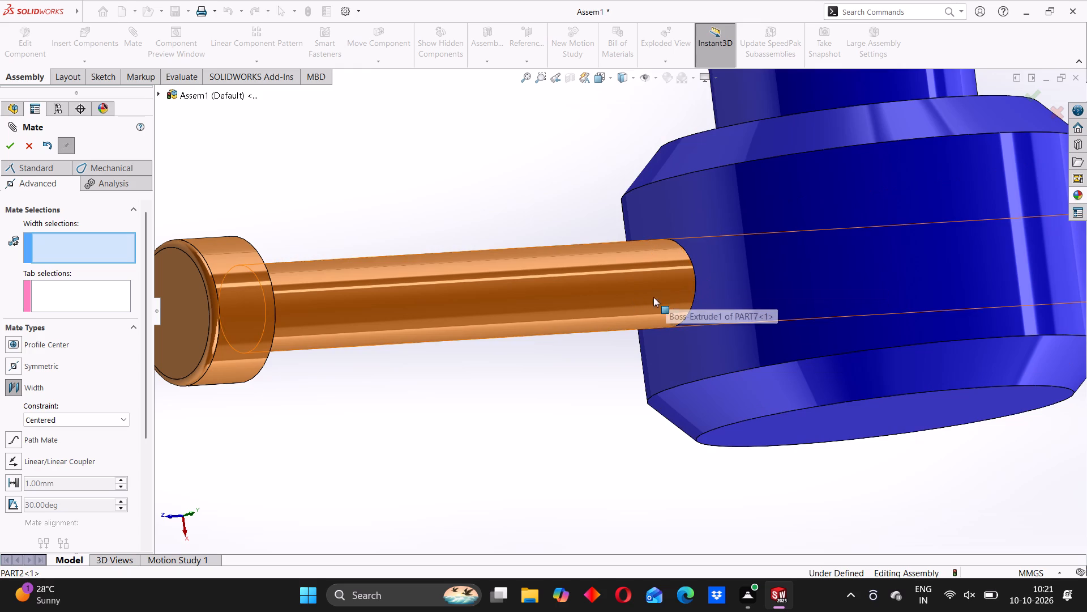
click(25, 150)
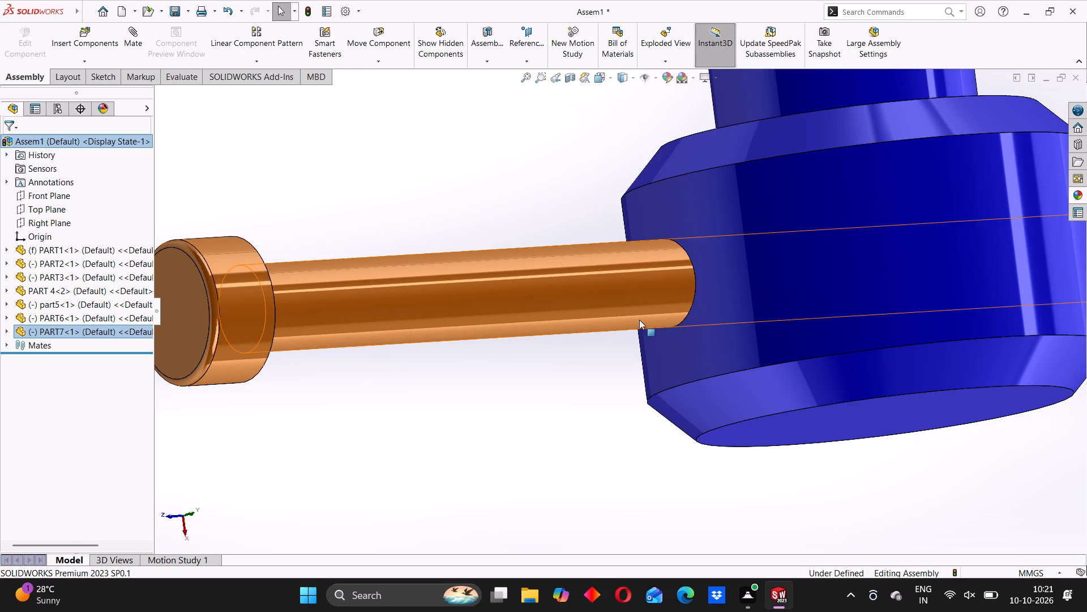
Drag the PART7 pin around to check how it moves in the PART2 screw head's cross hole.
scroll(662, 321, up, 6)
middle_drag(662, 321, 618, 282)
drag(570, 302, 575, 334)
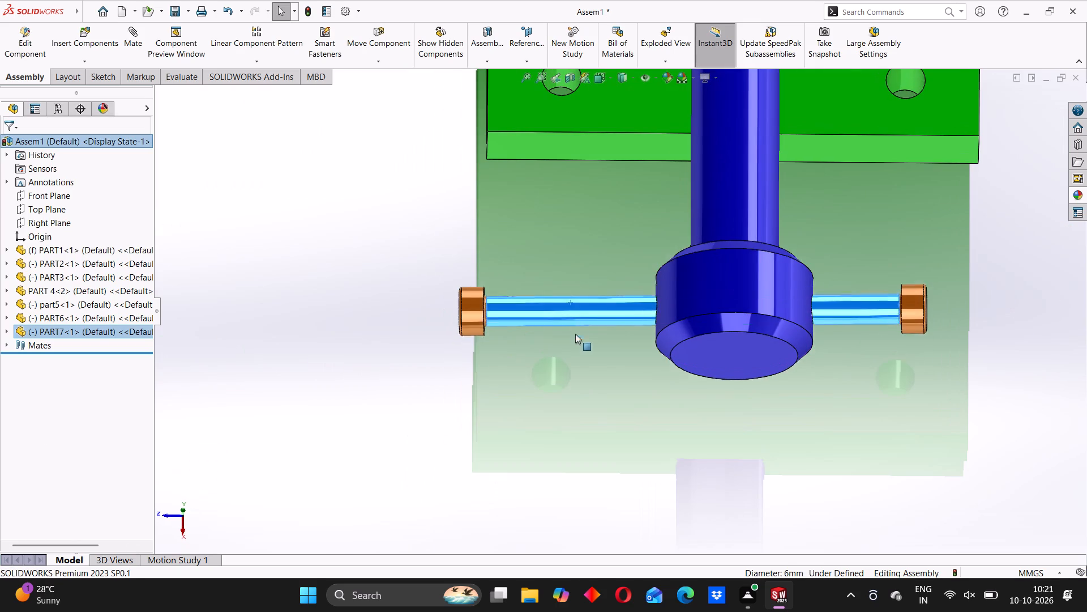
drag(575, 334, 803, 244)
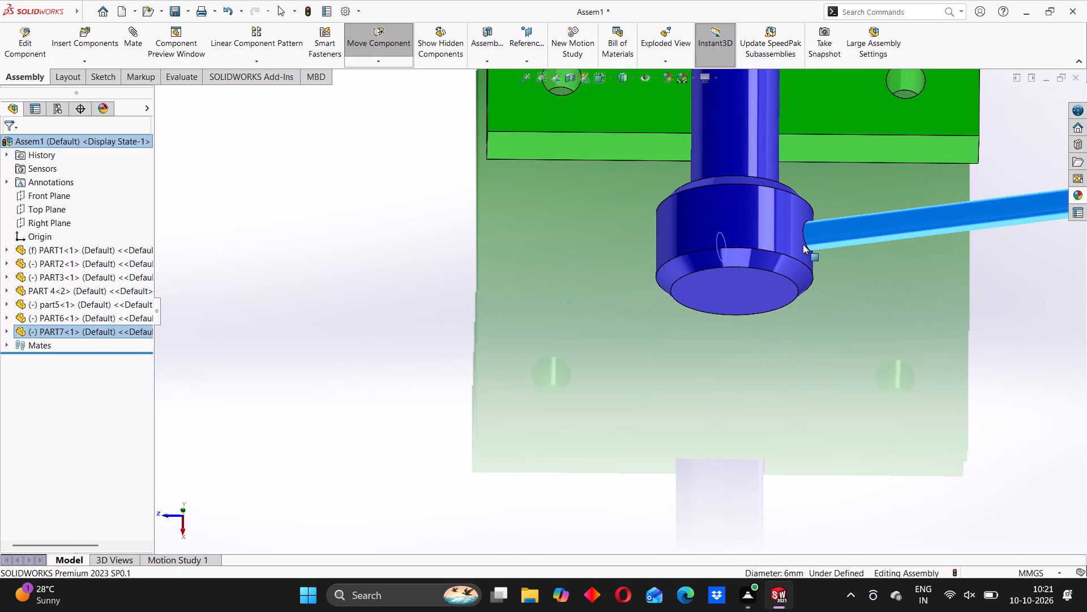
drag(803, 244, 608, 287)
middle_drag(667, 260, 665, 318)
middle_drag(592, 335, 604, 236)
scroll(592, 326, up, 1)
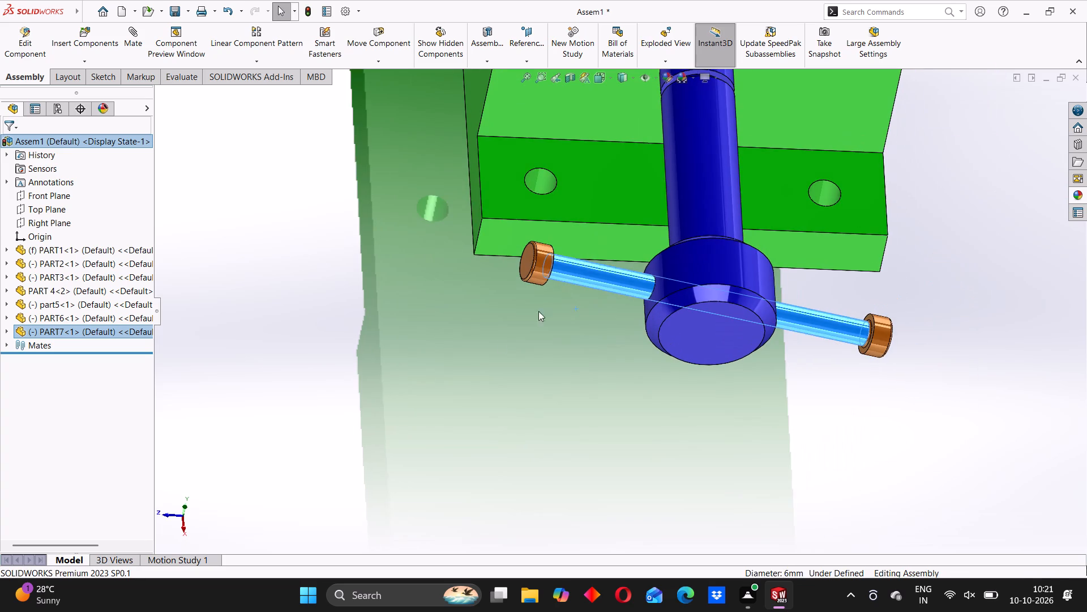
click(481, 352)
Slide and rotate the PART2 screw in PART1 to check how the PART7 pin follows it.
middle_drag(669, 384, 642, 342)
scroll(717, 299, up, 6)
middle_drag(701, 315, 827, 348)
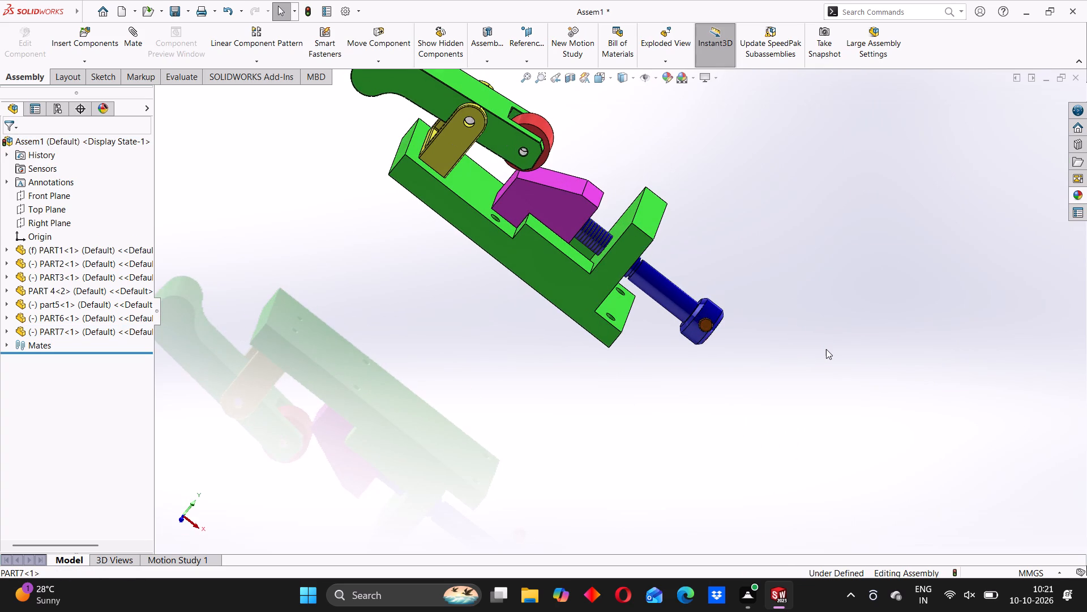
drag(660, 301, 586, 271)
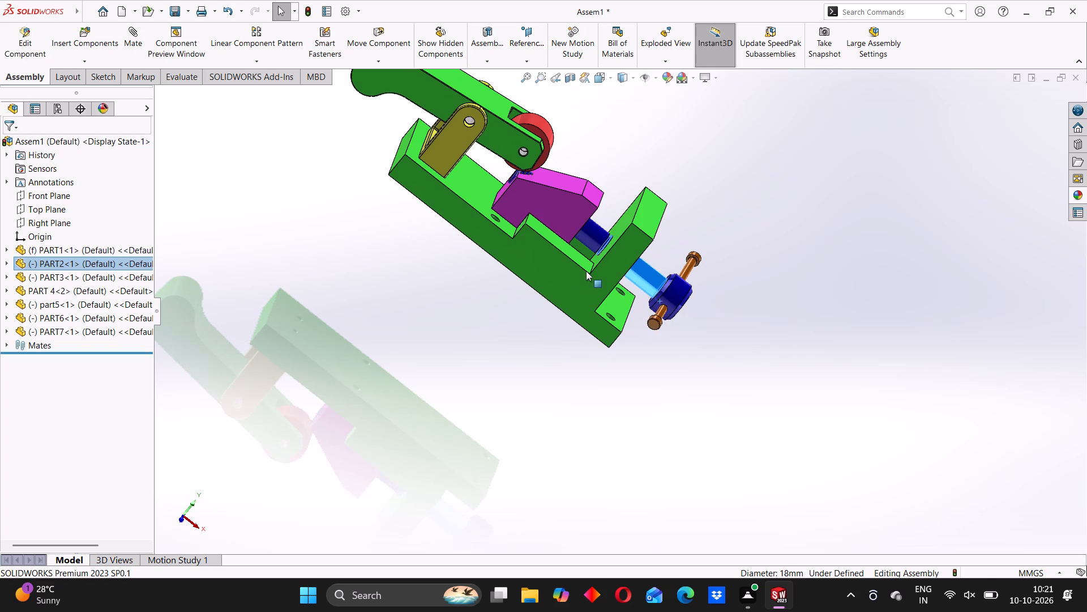
drag(586, 271, 661, 303)
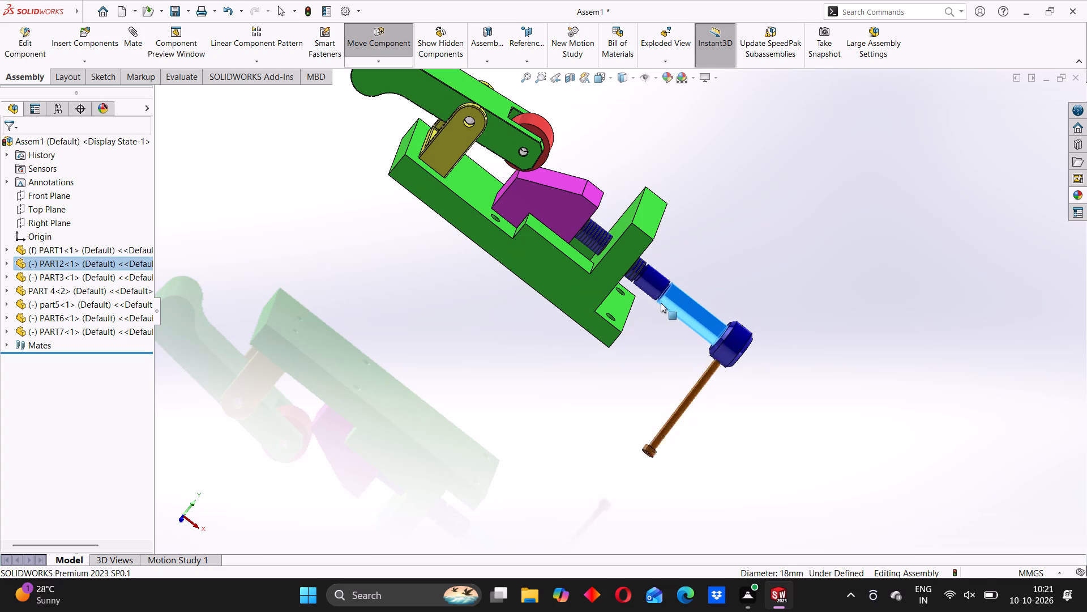
drag(661, 303, 649, 340)
middle_drag(768, 343, 720, 359)
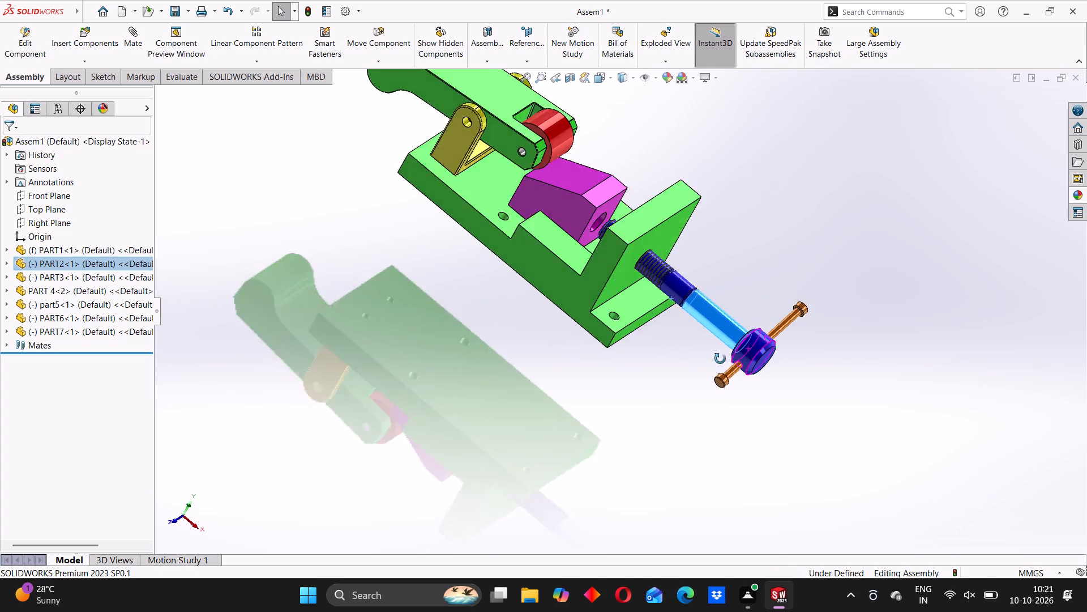
middle_drag(720, 359, 681, 376)
click(664, 390)
scroll(741, 363, down, 5)
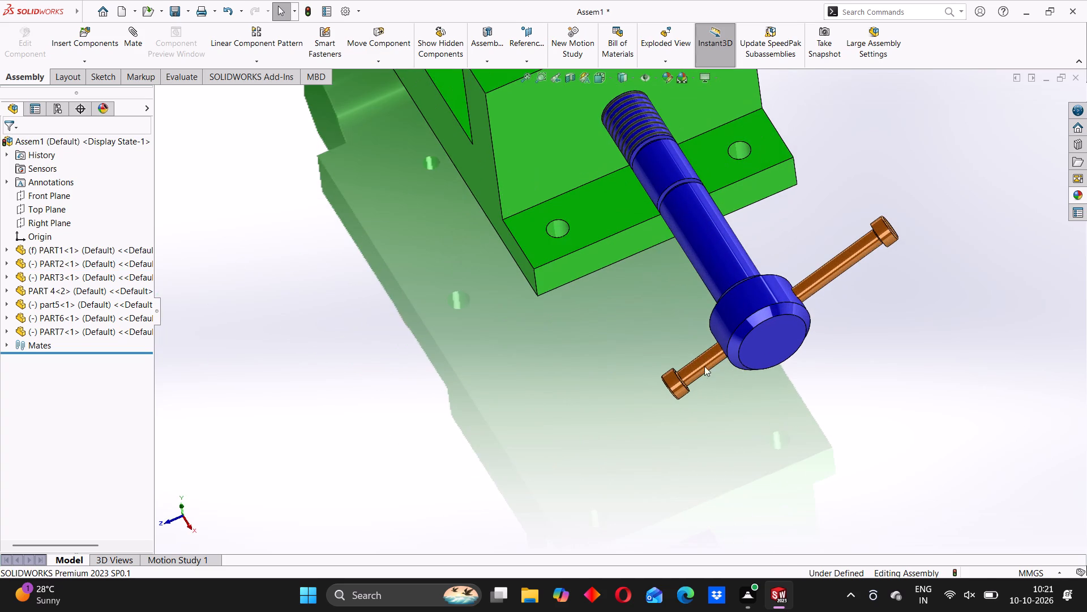
click(682, 364)
click(550, 398)
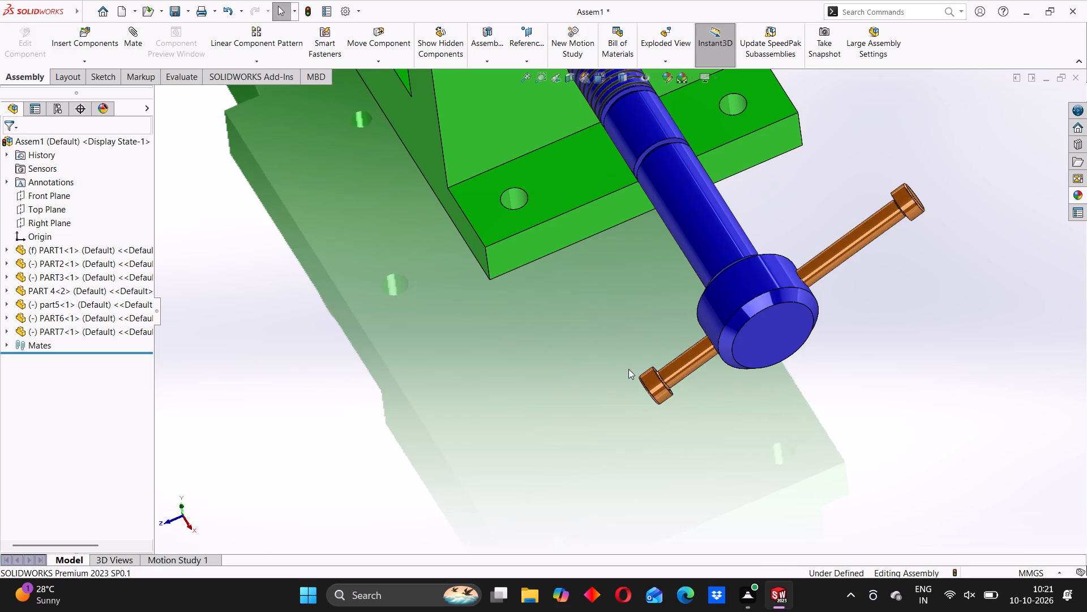
Add a coincident mate between PART7's Front Plane and PART2's Front Plane to centre the pin in the screw head.
scroll(629, 368, up, 6)
middle_drag(546, 401, 577, 352)
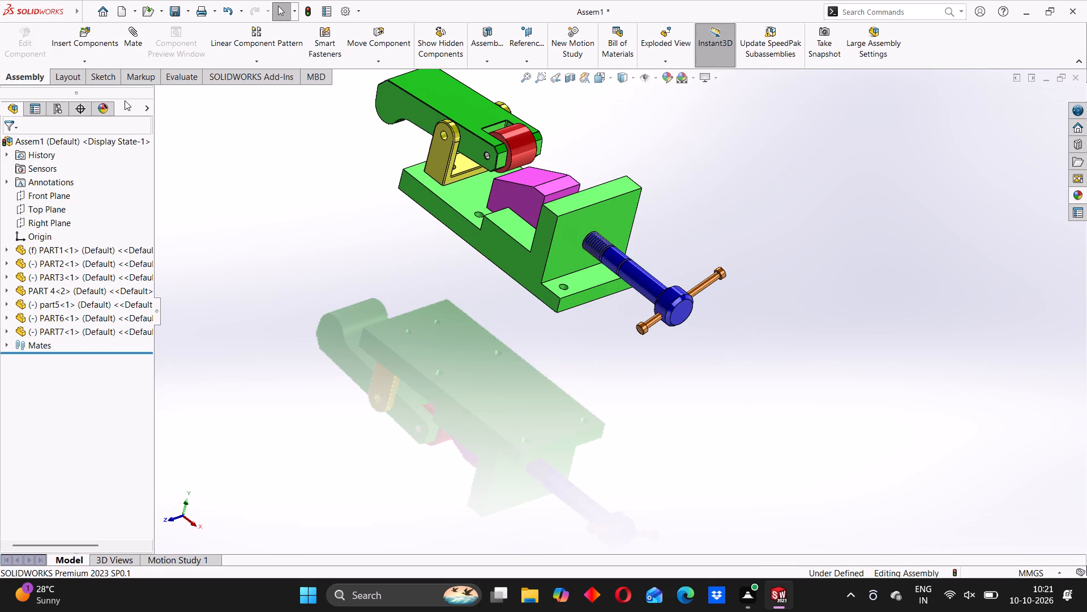
click(142, 45)
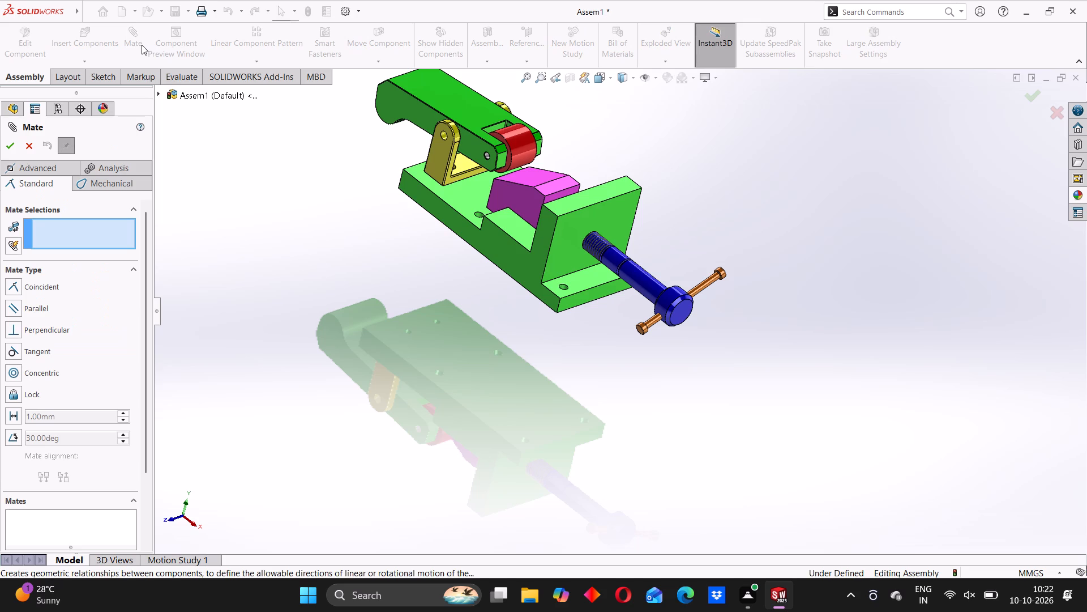
click(158, 93)
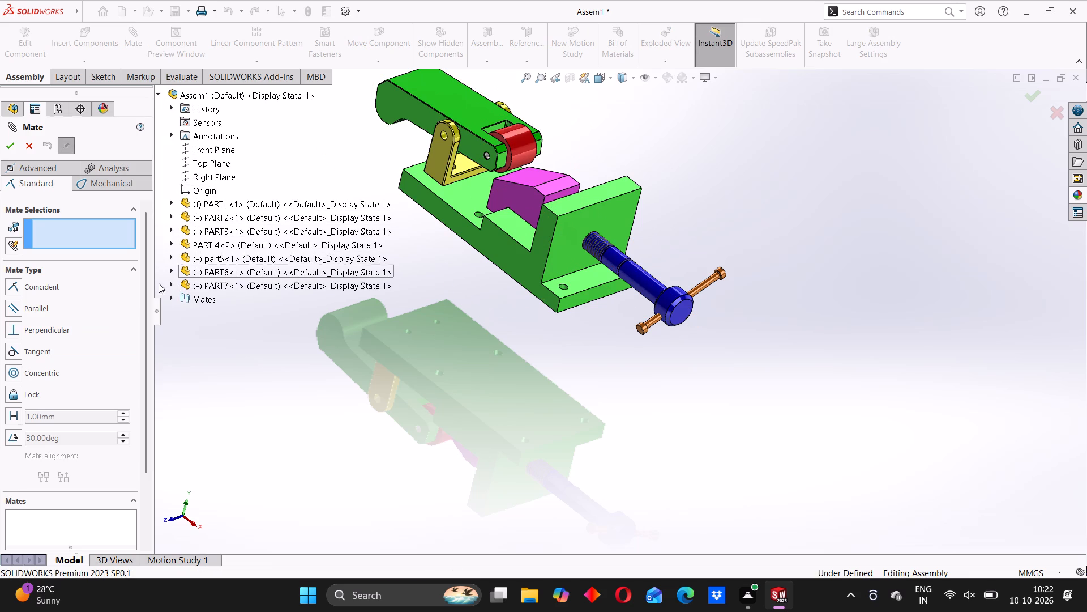
click(173, 286)
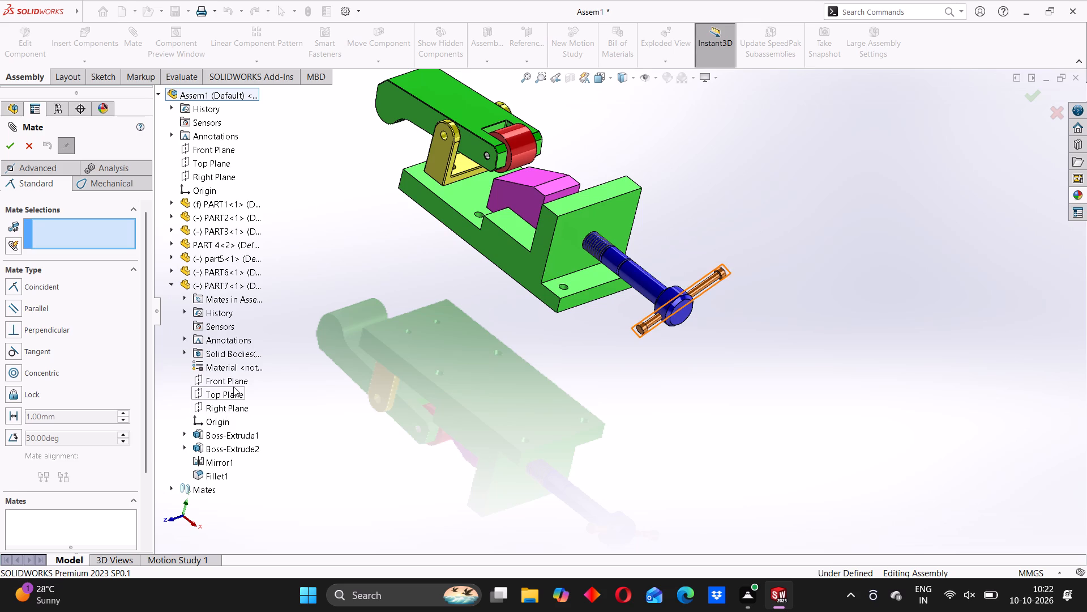
click(236, 381)
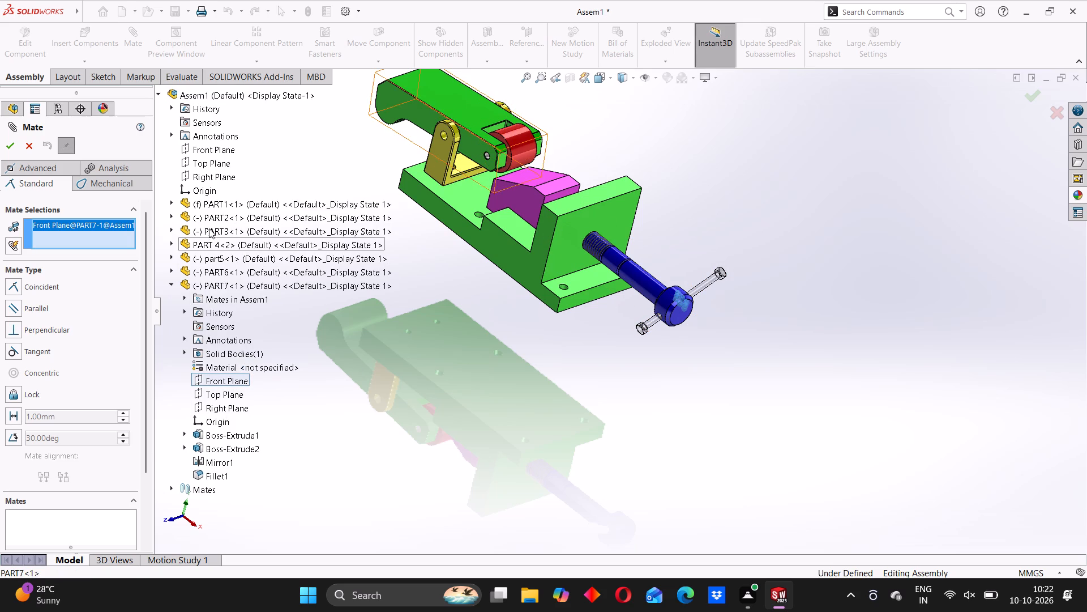
click(170, 215)
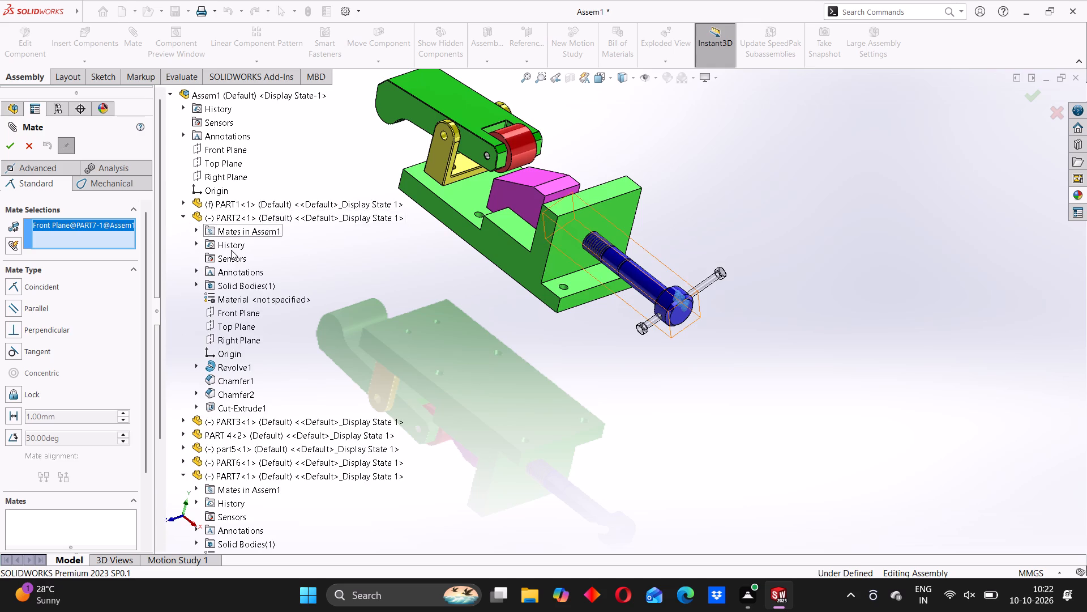
click(236, 331)
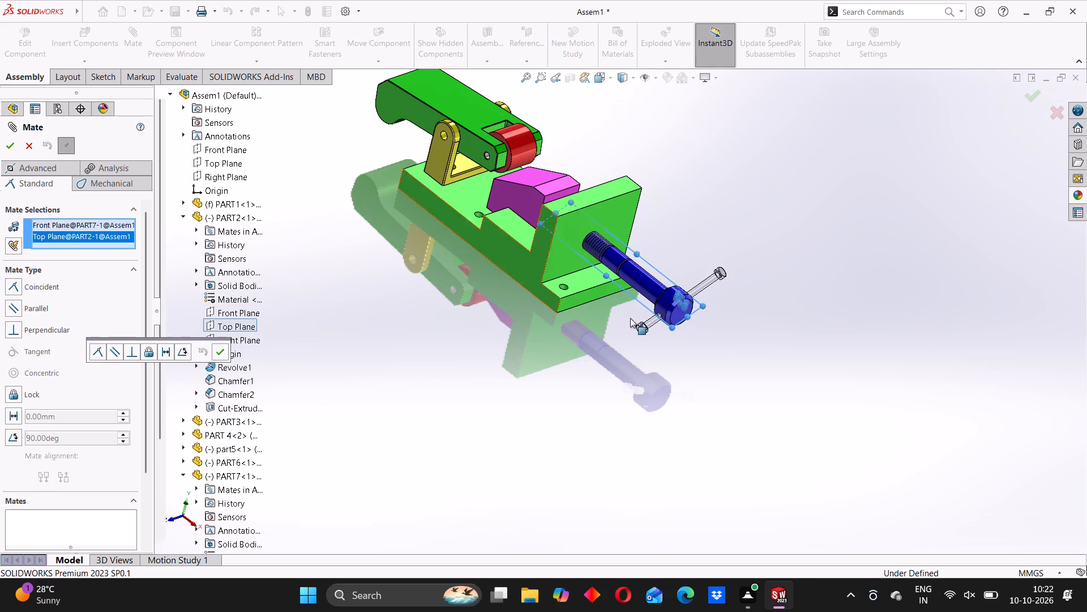
middle_drag(696, 400, 653, 350)
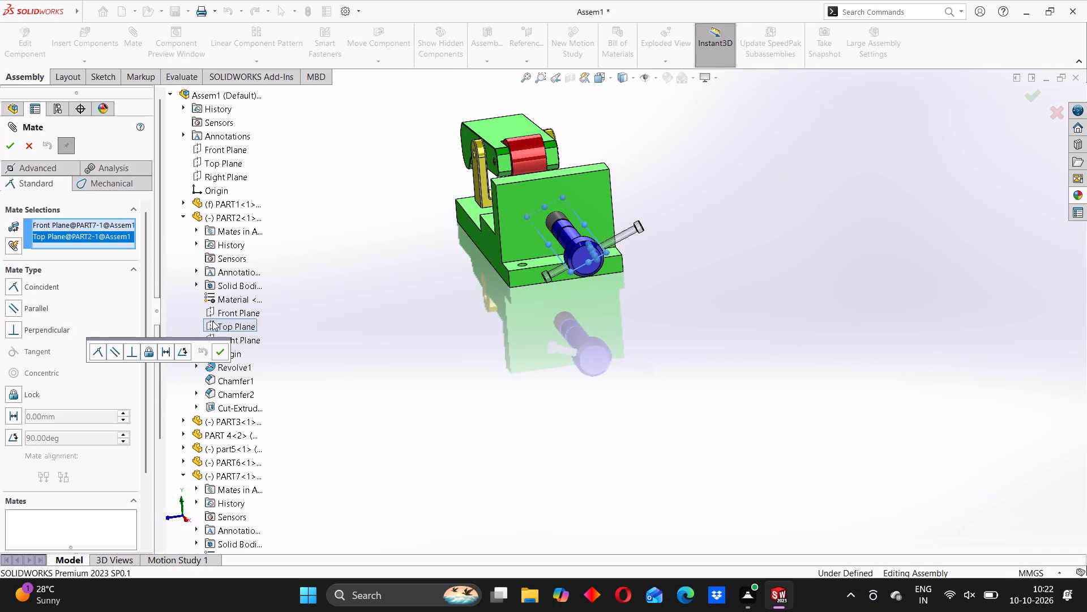
right_click(112, 236)
click(129, 257)
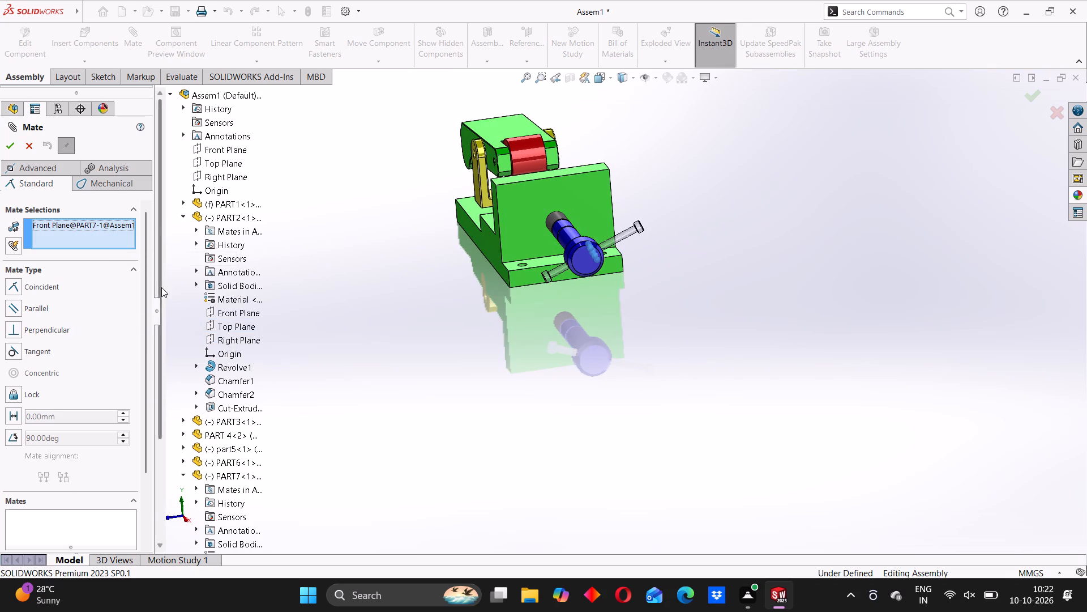
click(213, 310)
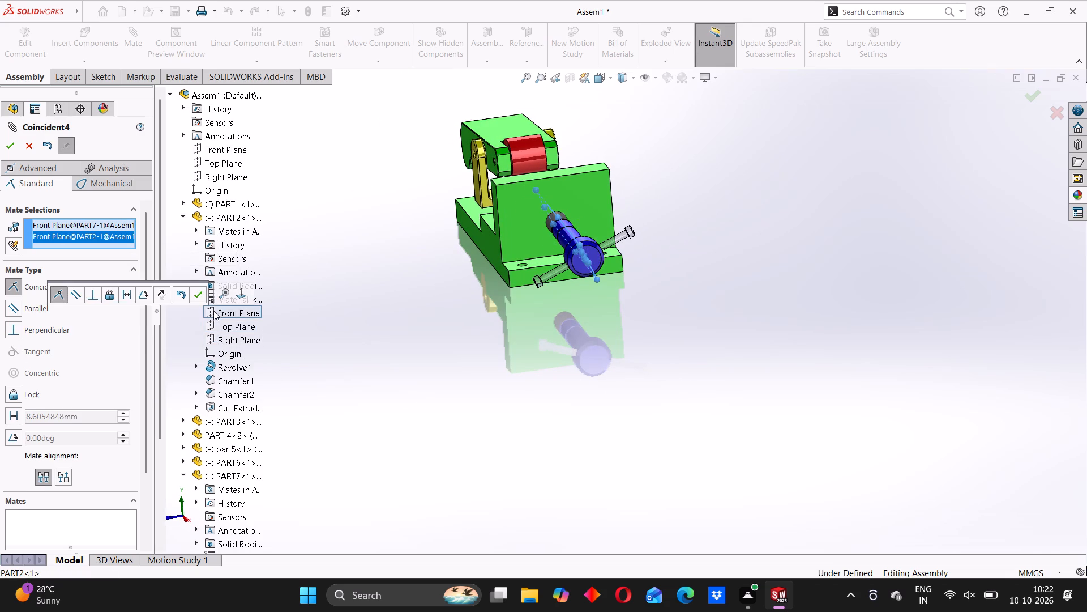
click(14, 141)
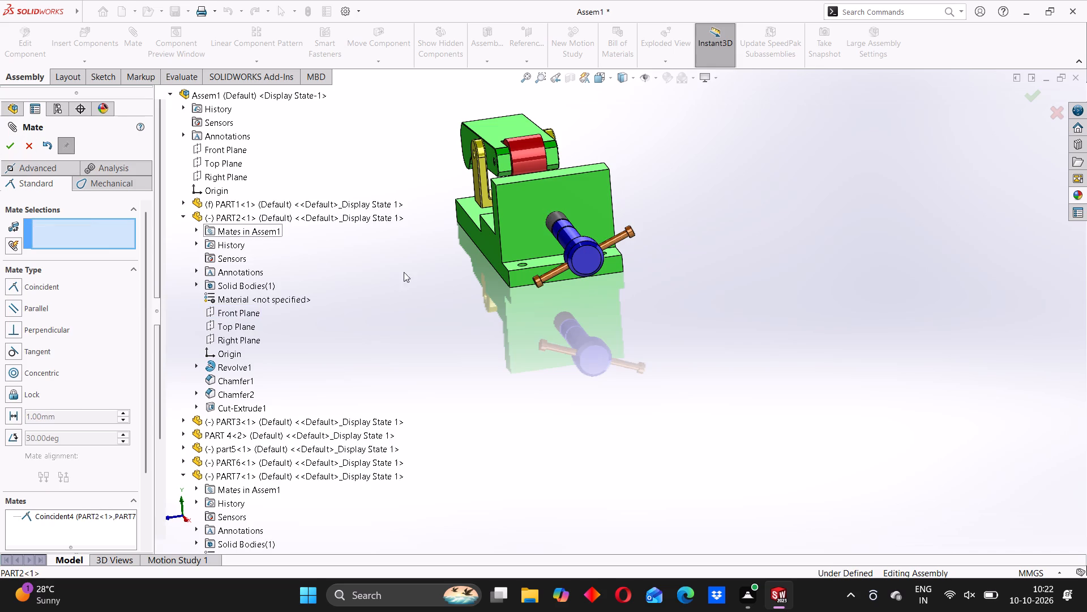
scroll(487, 308, up, 1)
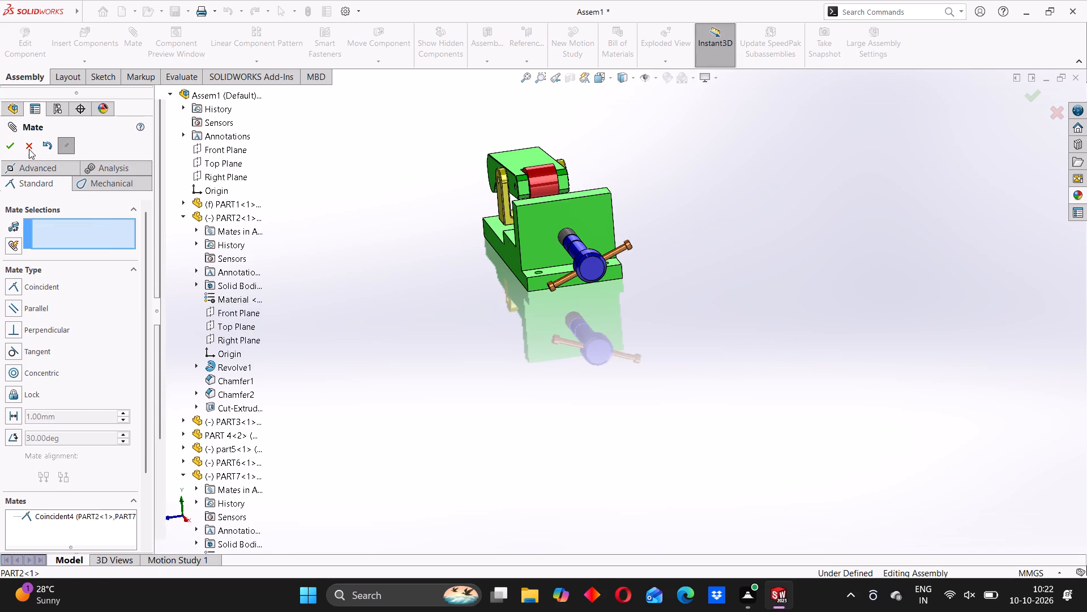
click(4, 144)
Slide and rotate the PART2 screw to check that the centred PART7 pin moves with it.
middle_drag(471, 306, 508, 333)
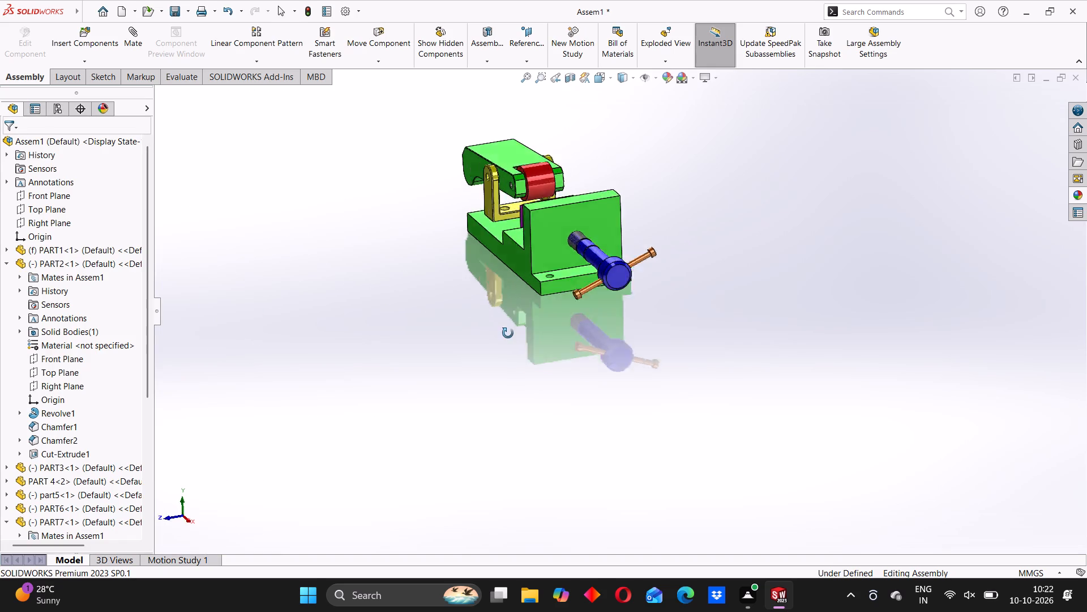
middle_drag(508, 333, 531, 372)
drag(669, 290, 648, 307)
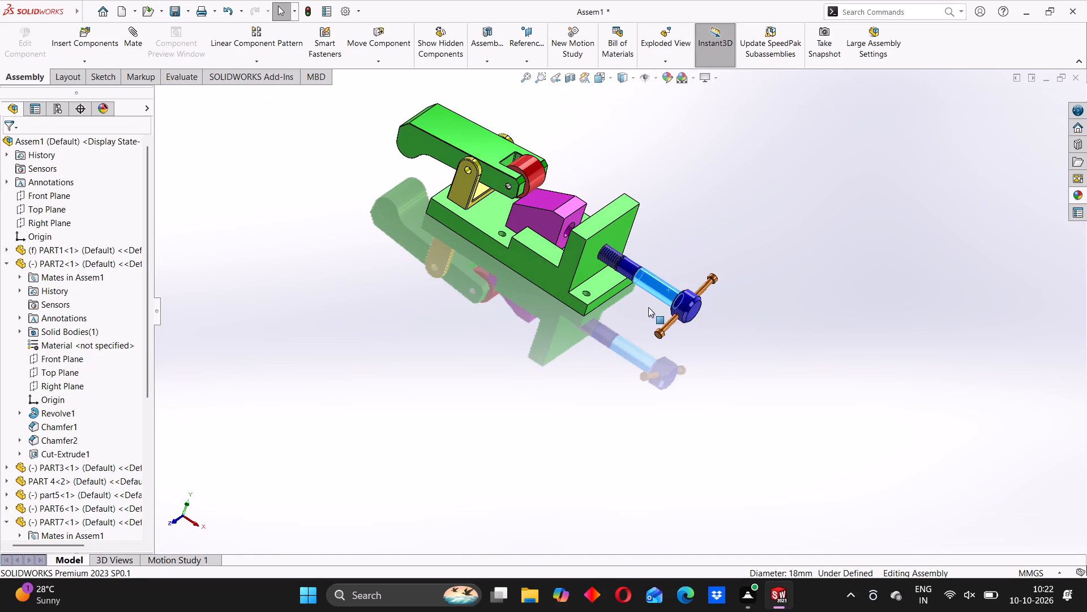
drag(648, 307, 675, 303)
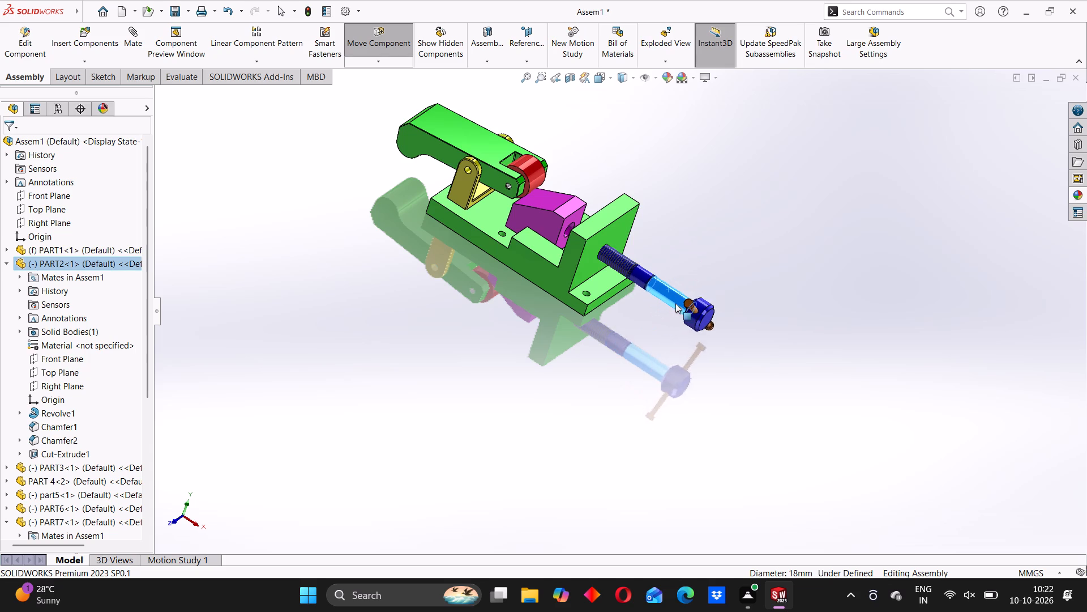
drag(675, 303, 644, 278)
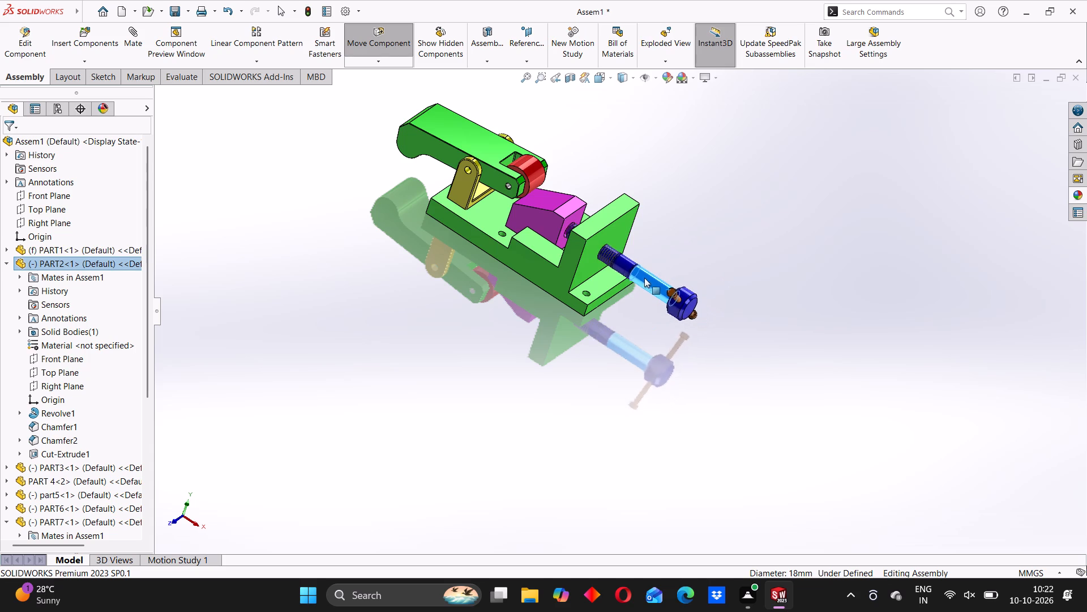
drag(644, 278, 656, 298)
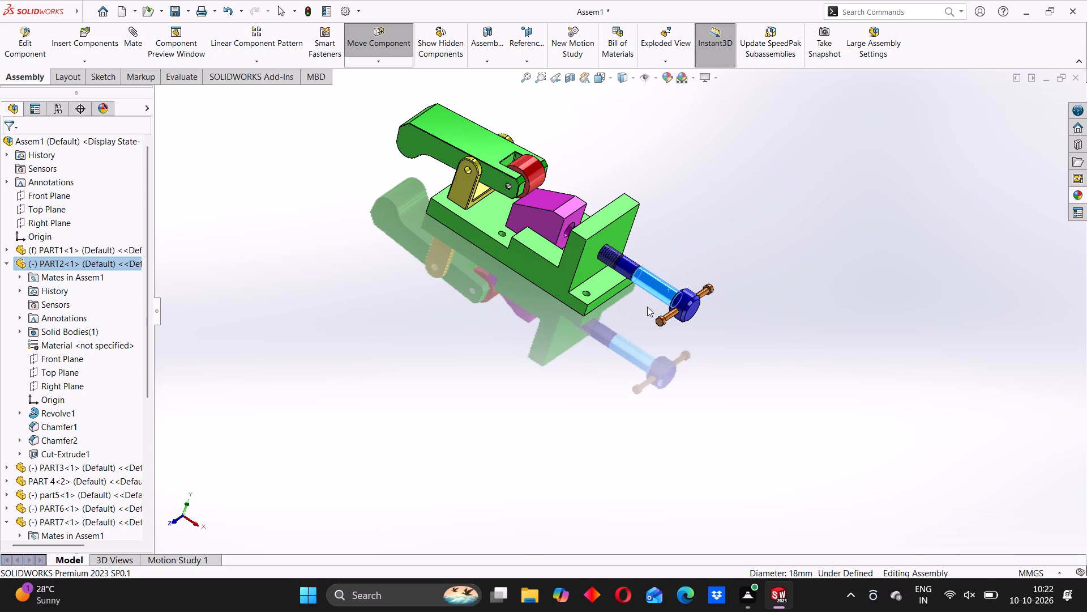
drag(665, 288, 687, 309)
click(640, 342)
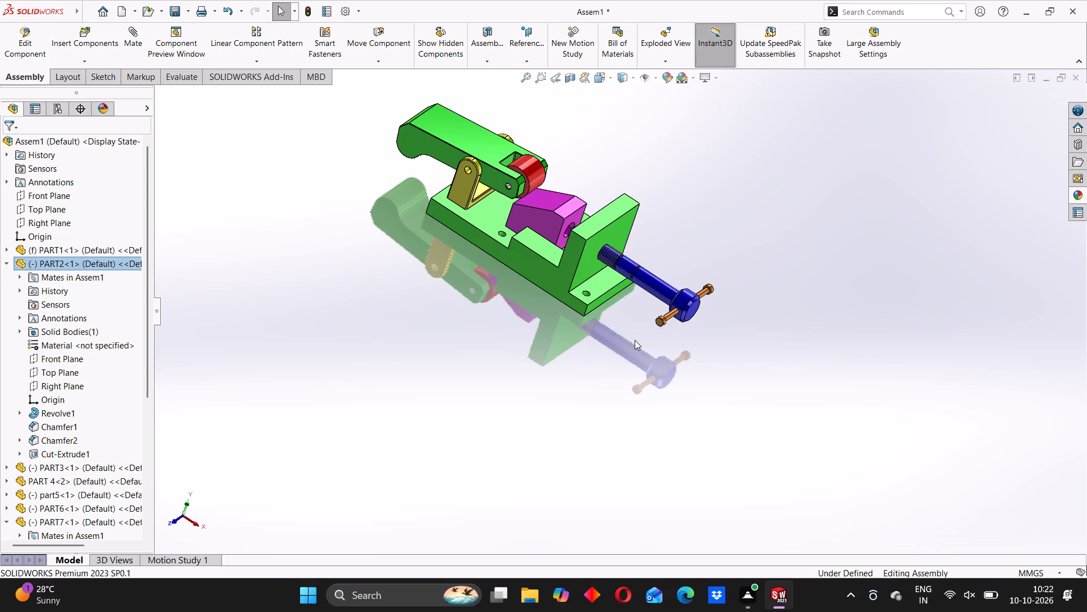
Add a coincident mate between PART2's Front Plane and PART6's Front Plane to align the screw with the sliding block.
scroll(636, 337, down, 2)
middle_drag(637, 360, 601, 358)
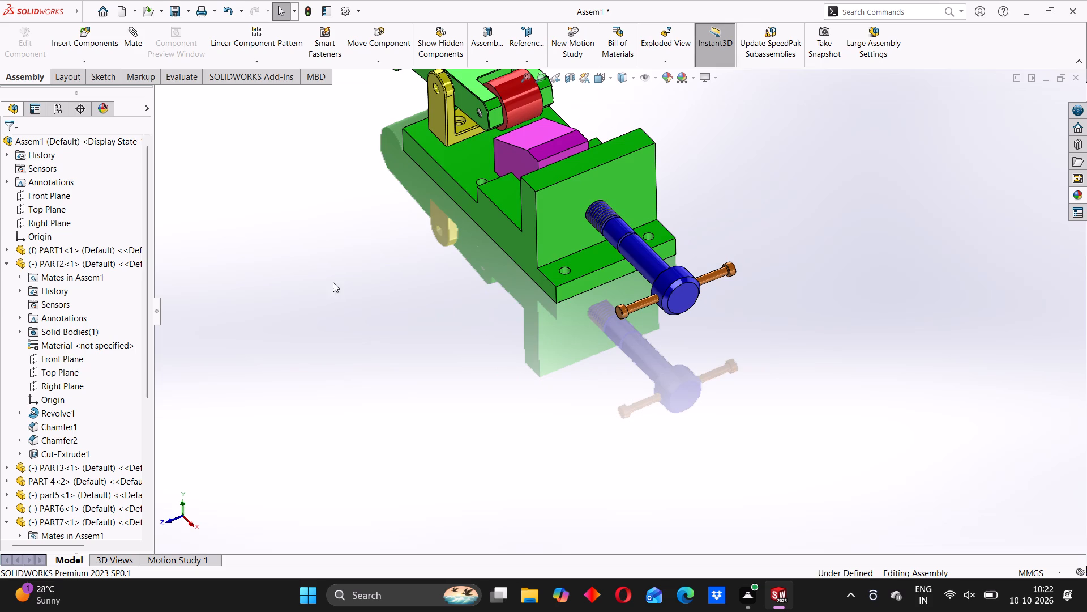
click(129, 31)
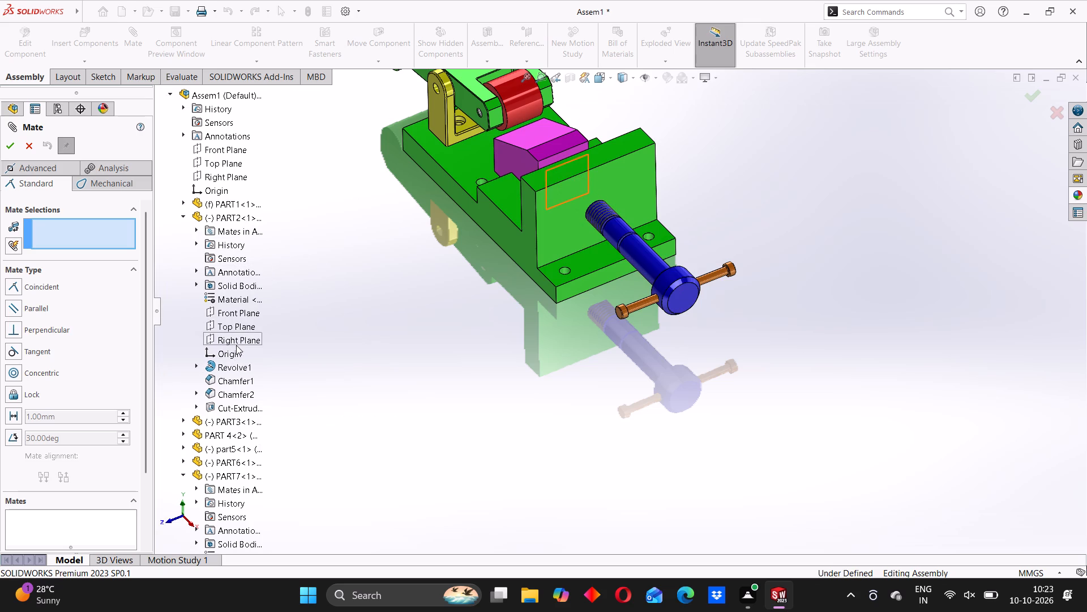
click(243, 311)
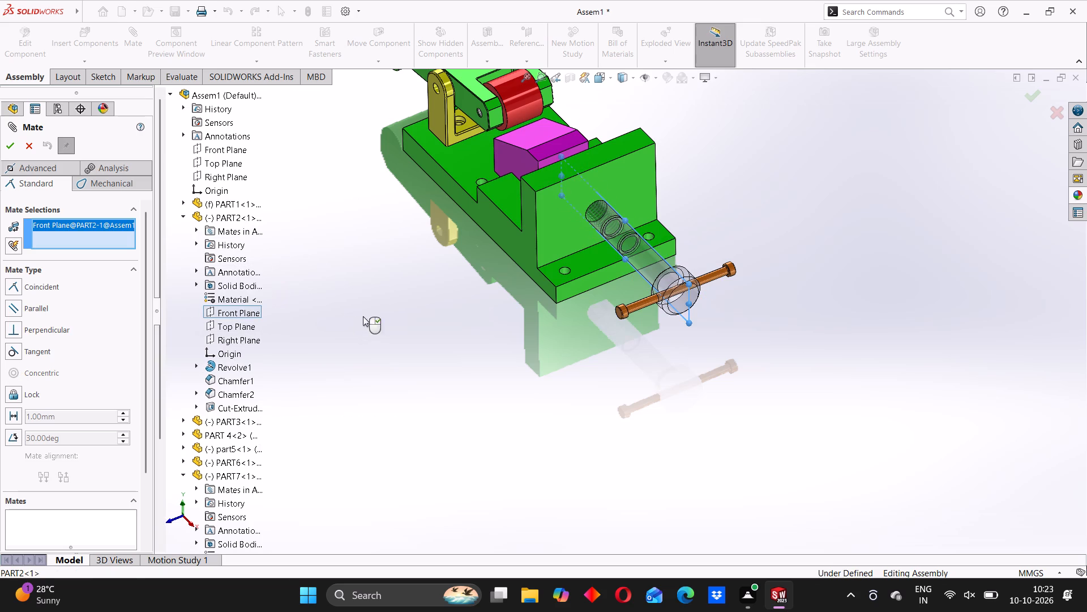
scroll(469, 318, up, 1)
middle_drag(453, 333, 459, 341)
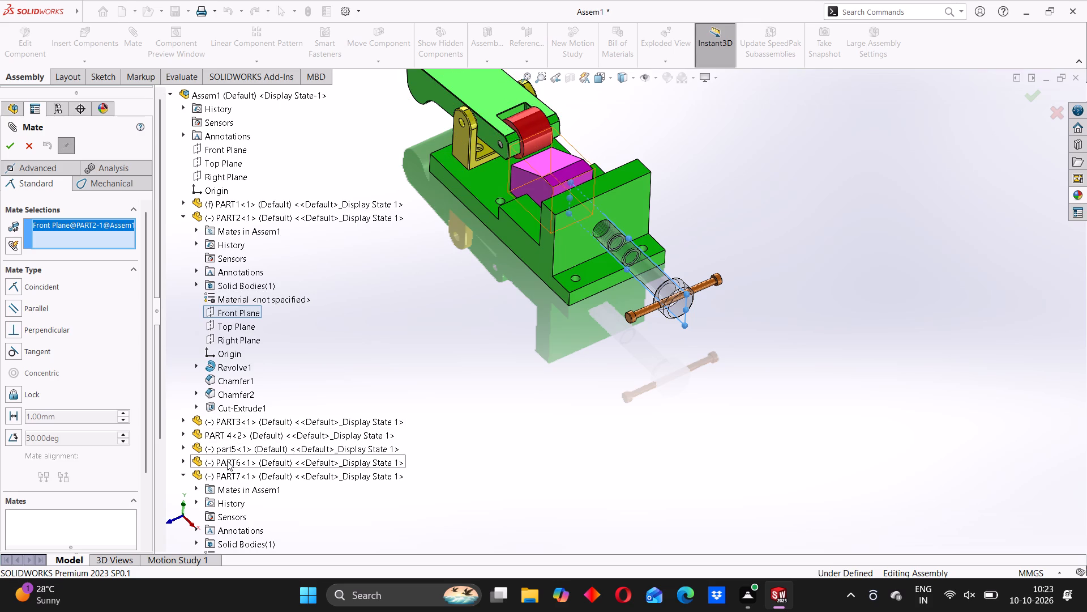
click(182, 460)
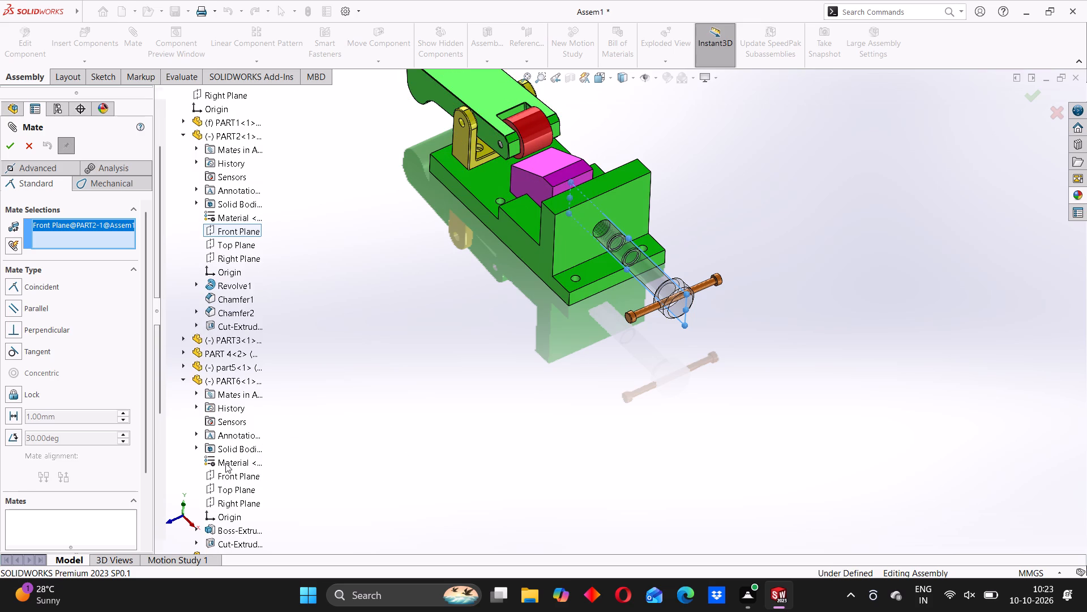
click(225, 478)
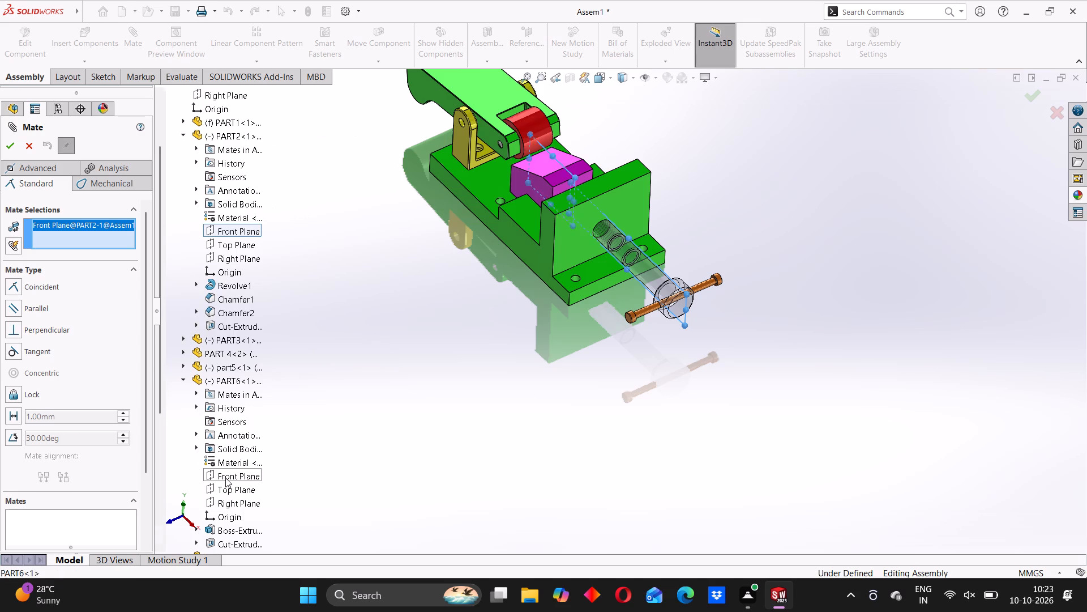
middle_drag(537, 415, 526, 417)
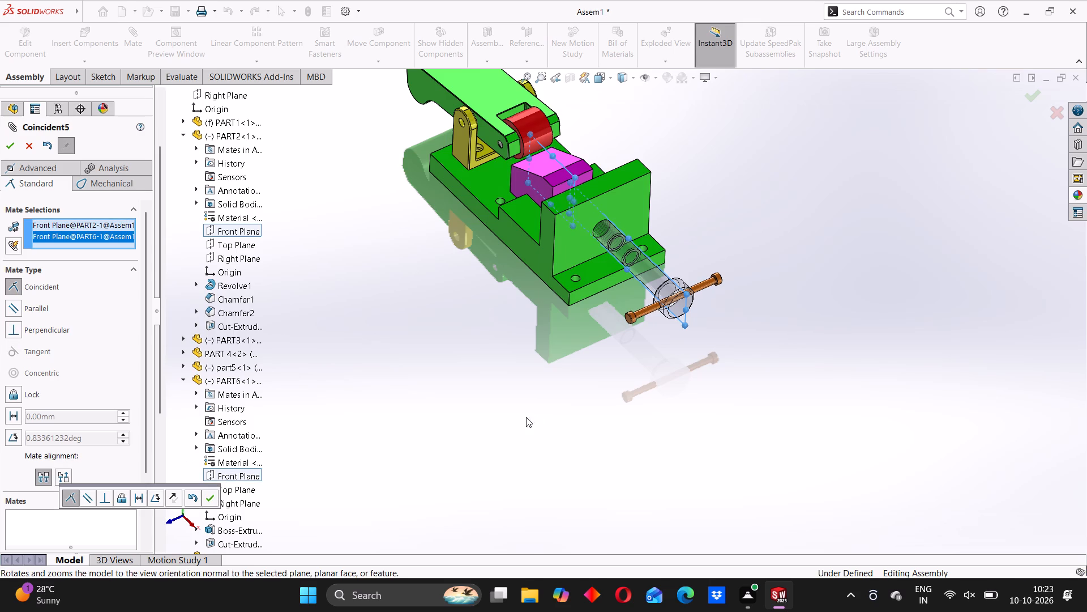
middle_drag(526, 417, 503, 428)
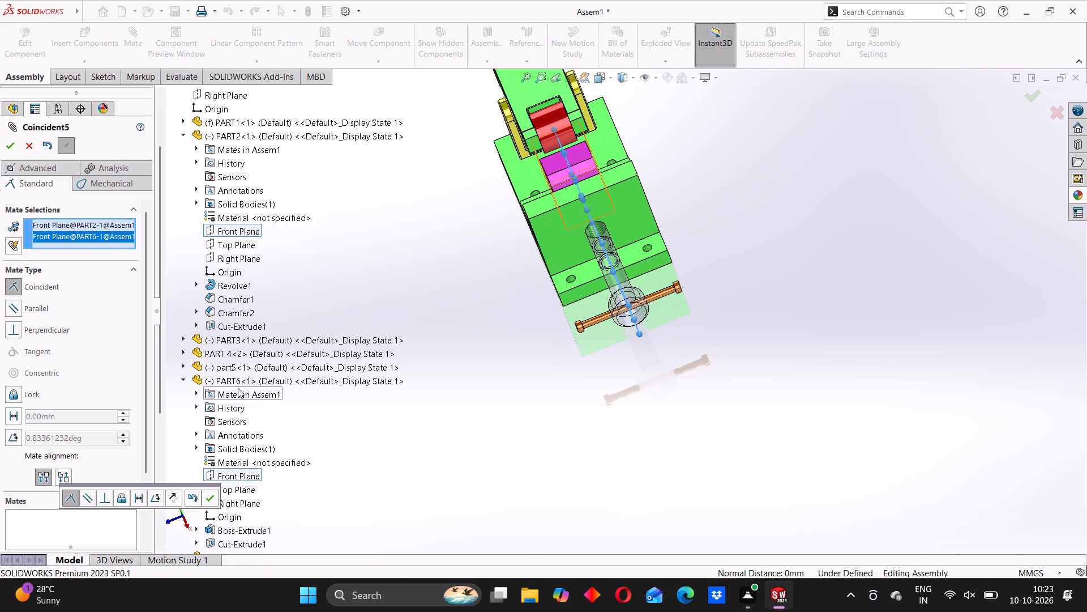
click(7, 147)
Slide the PART2 screw in and out of PART1 to check its movement, and finish mating.
middle_drag(494, 316, 556, 295)
drag(661, 281, 617, 246)
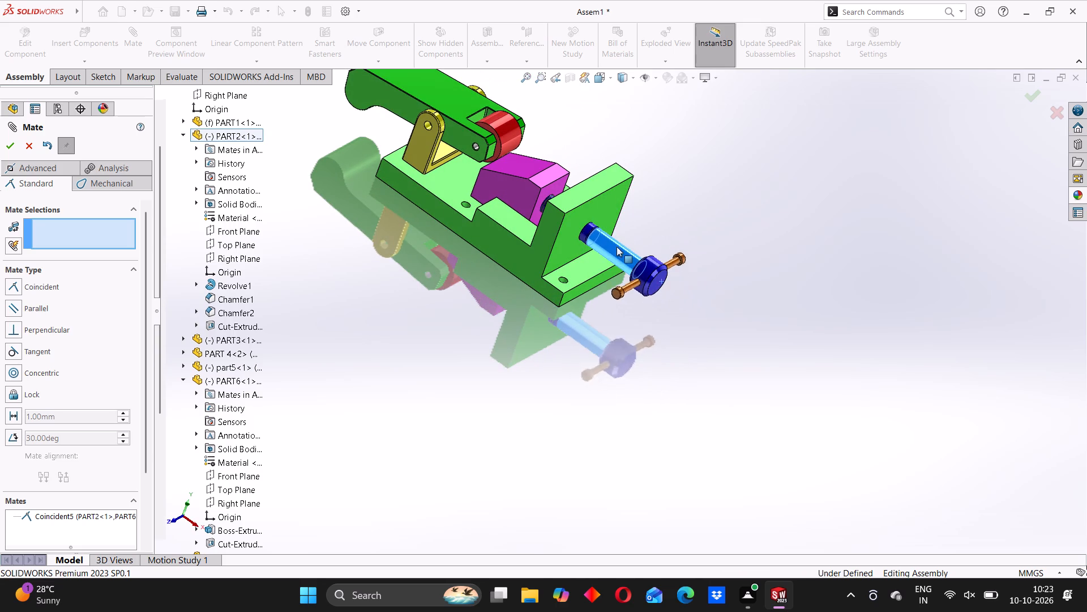
drag(617, 246, 677, 298)
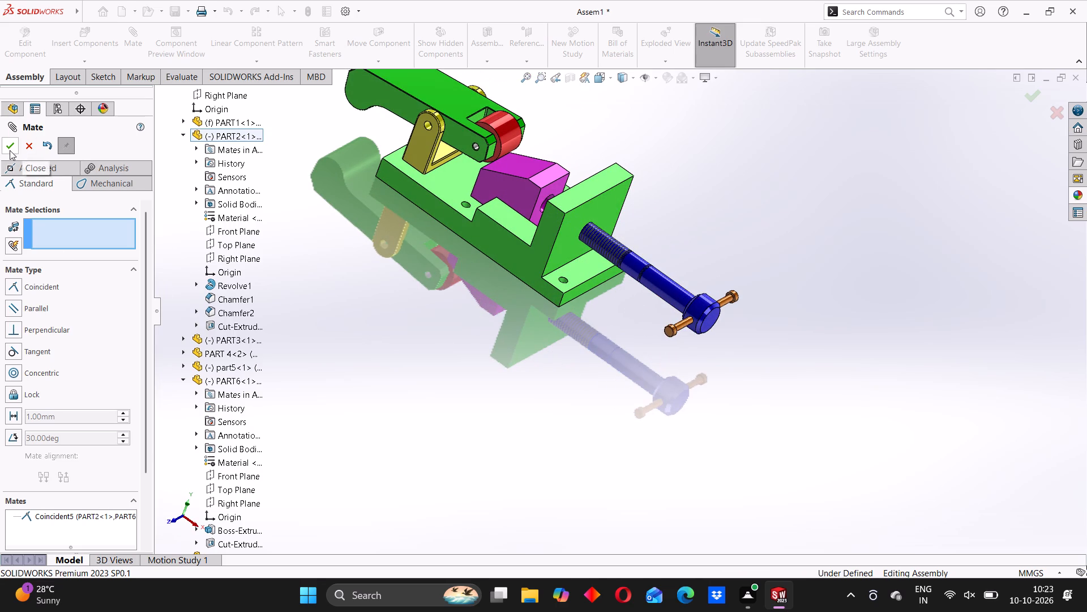
scroll(542, 199, down, 7)
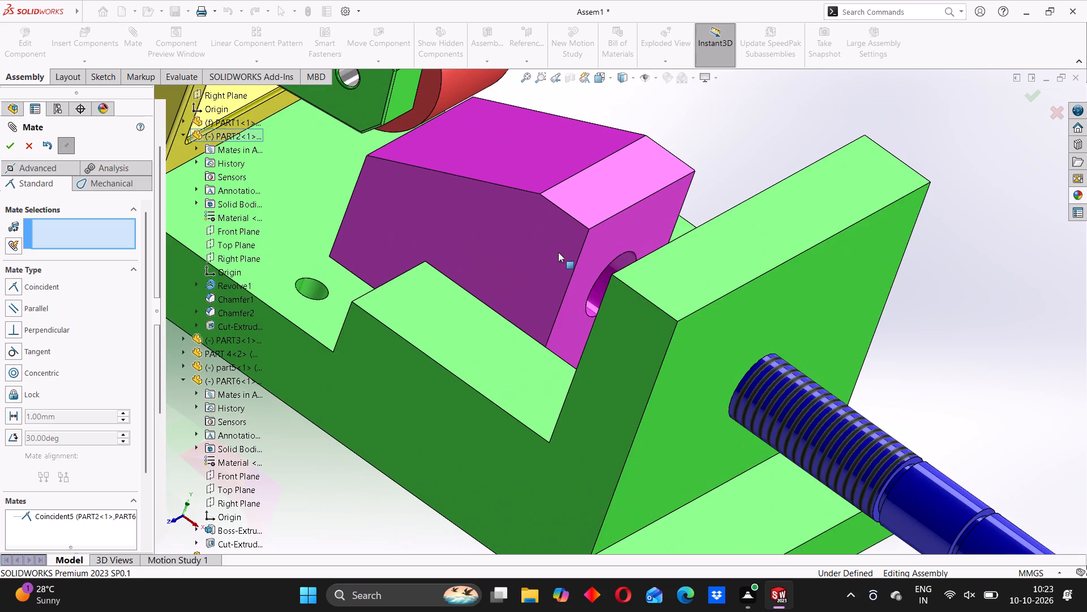
middle_drag(562, 254, 518, 267)
click(15, 138)
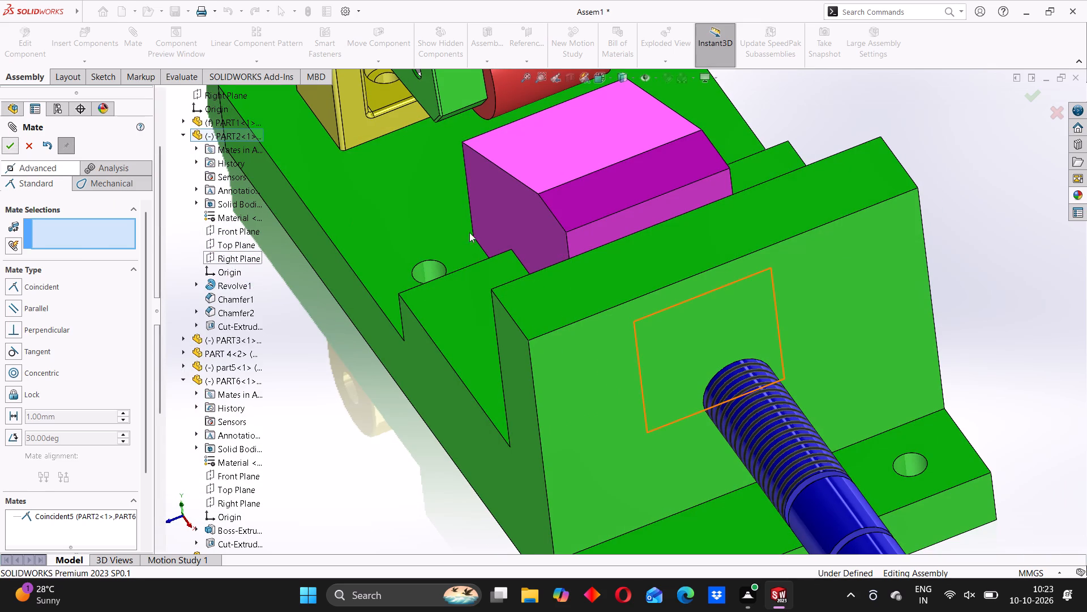
Slide PART6 out past PART1's upright wall and pull the PART2 screw clear of it, exposing PART6's hole.
scroll(759, 339, up, 4)
middle_drag(706, 362, 782, 421)
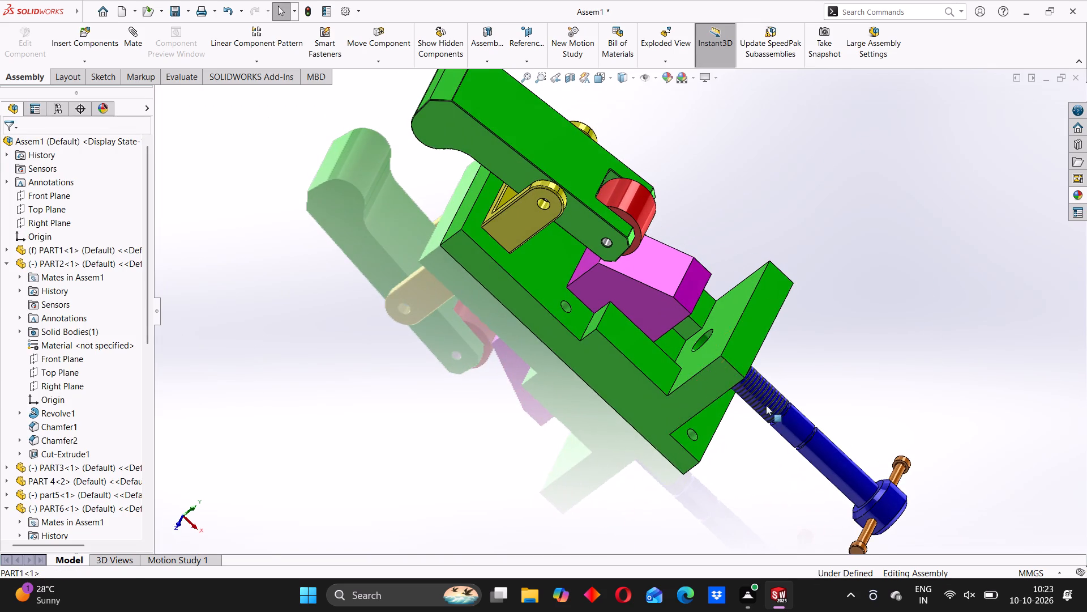
drag(778, 401, 805, 435)
drag(652, 282, 750, 378)
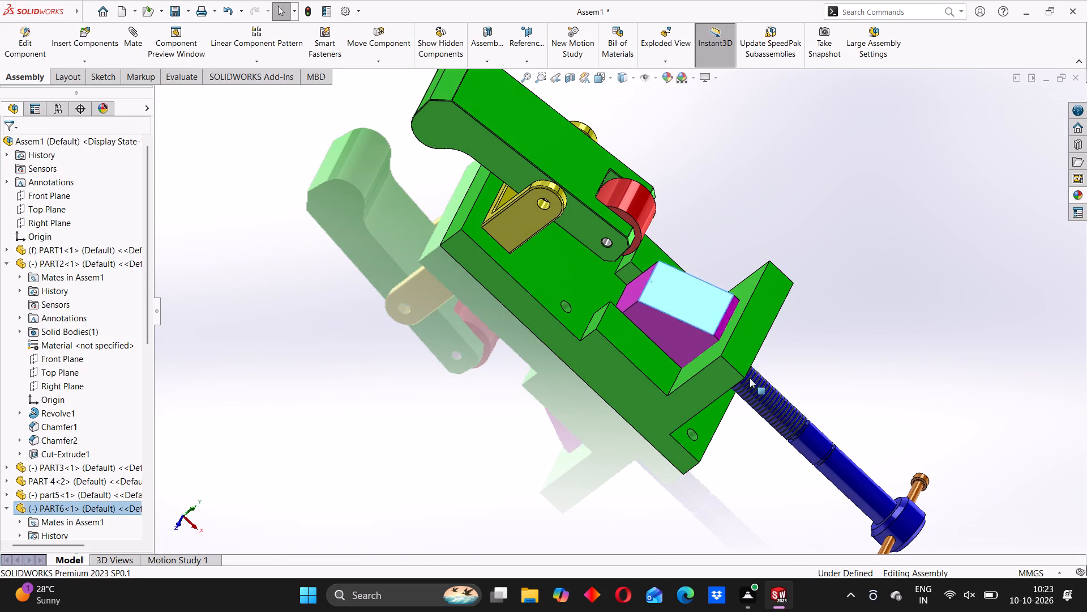
drag(750, 378, 818, 435)
middle_drag(808, 434, 718, 350)
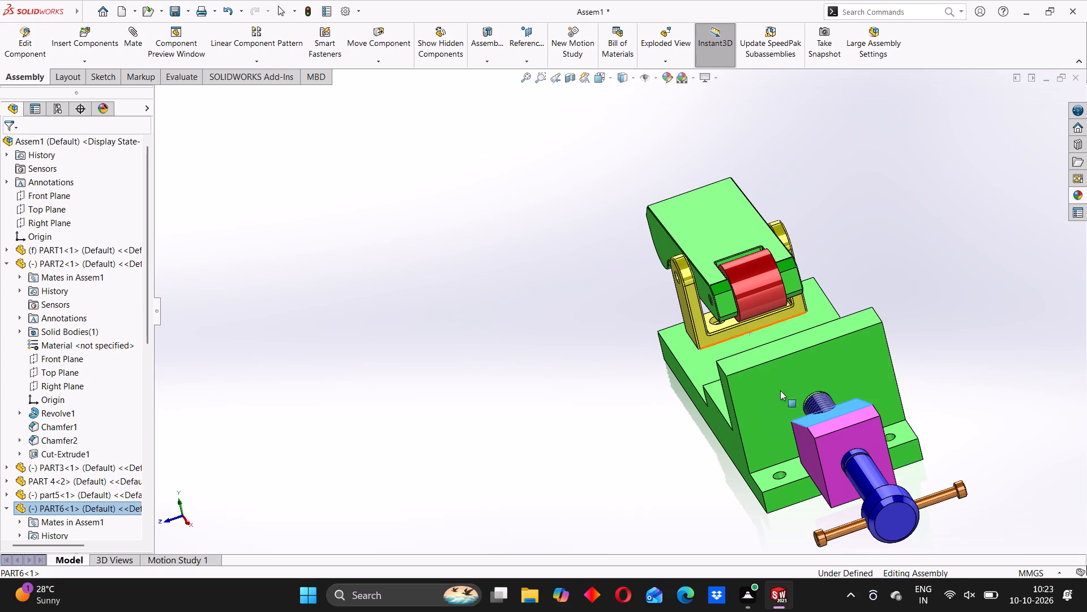
drag(850, 461, 914, 610)
scroll(905, 493, up, 5)
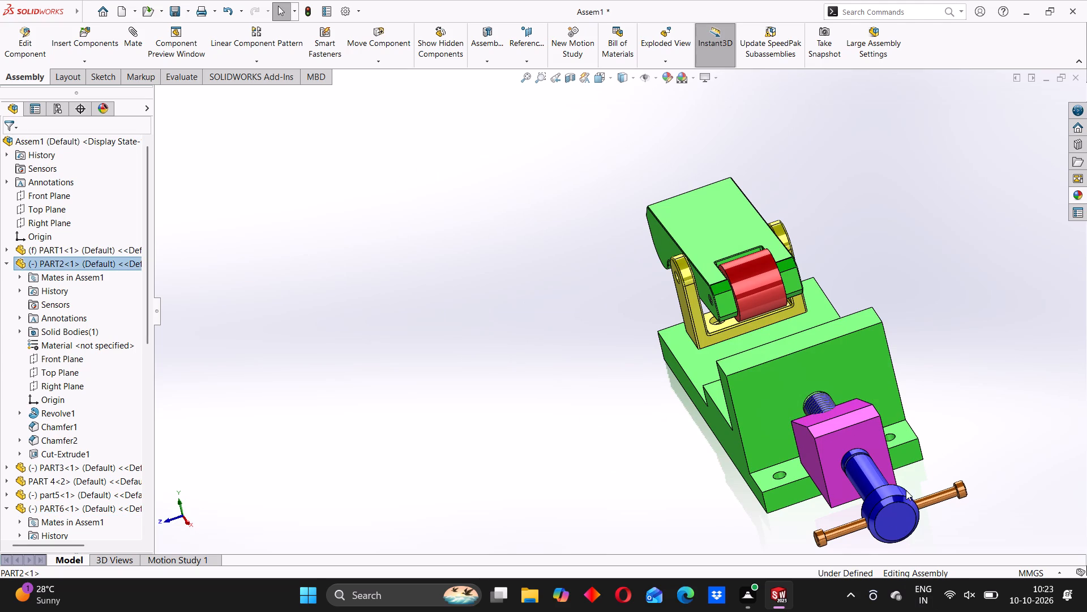
scroll(906, 490, up, 2)
scroll(598, 337, up, 7)
scroll(621, 335, down, 6)
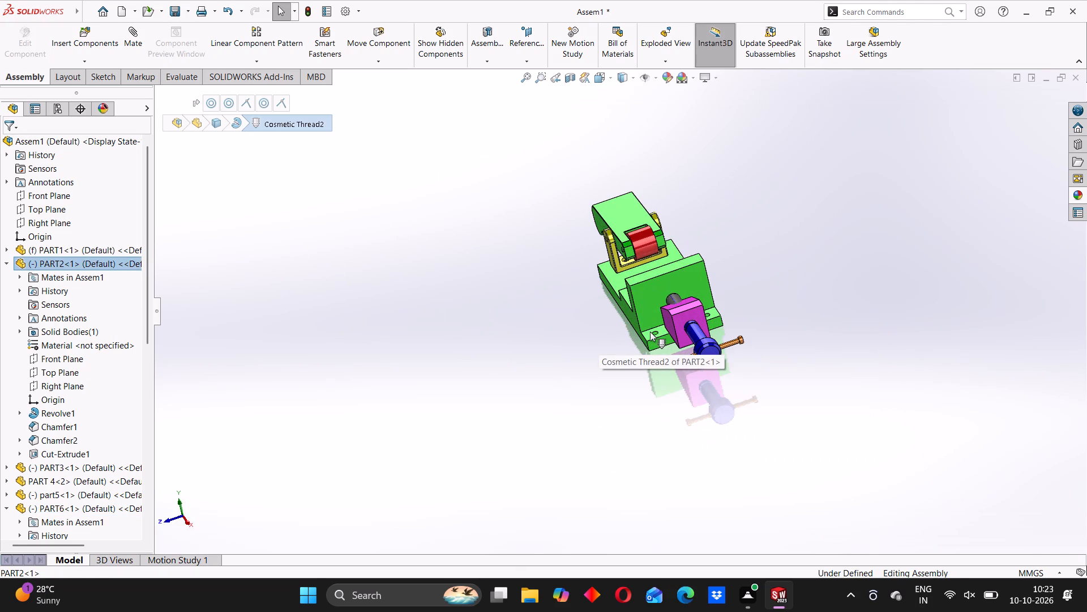
click(436, 318)
drag(701, 330, 735, 414)
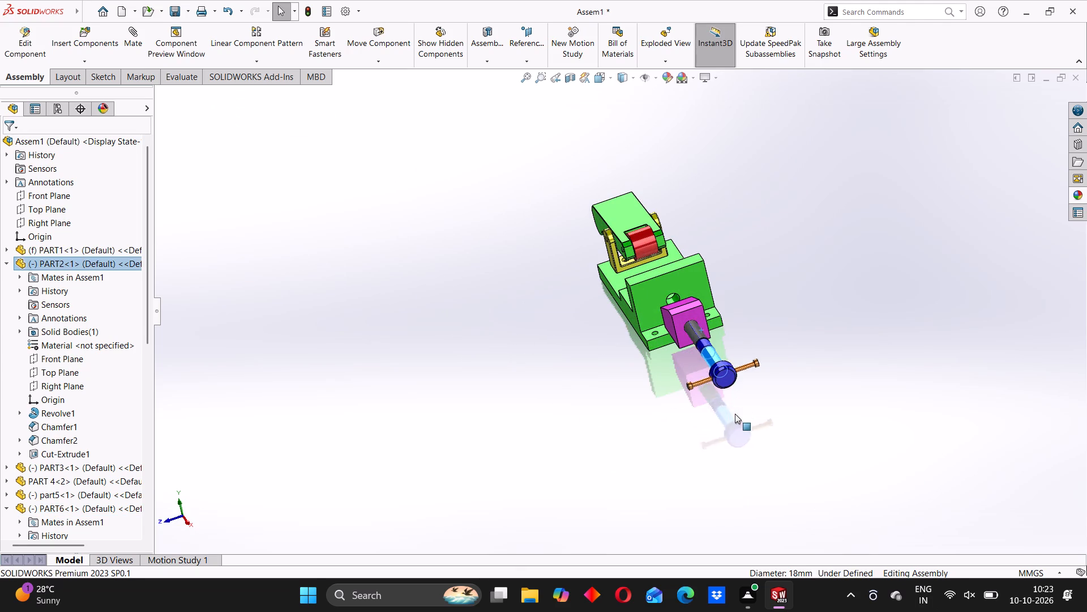
drag(735, 414, 782, 505)
Add a coincident mate between the bottom face of PART6's hole and the flat threaded end face of the PART2 screw.
scroll(691, 342, down, 1)
middle_drag(688, 342, 653, 294)
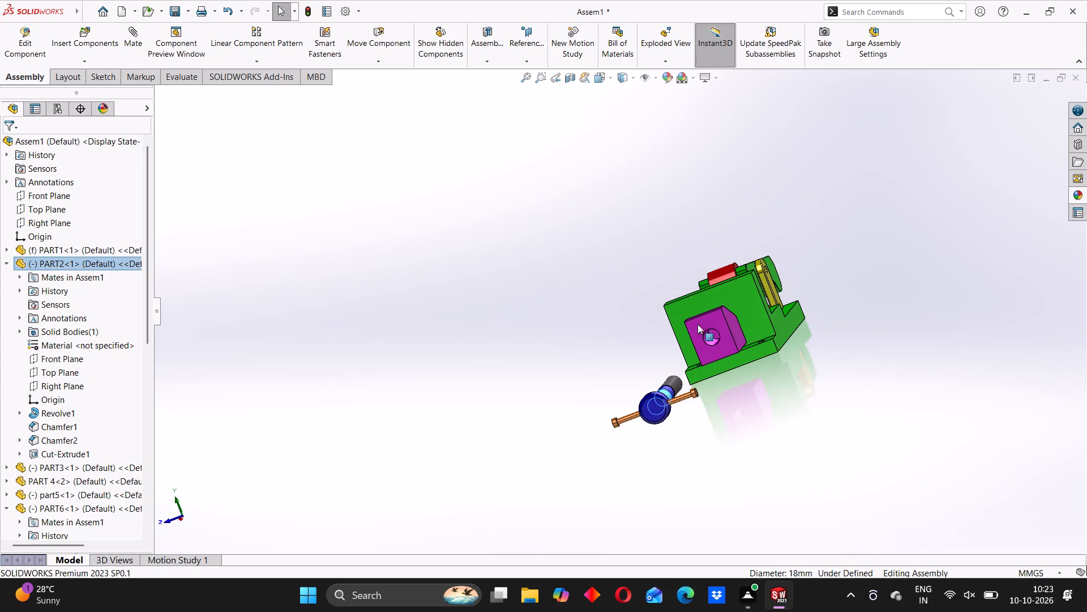
scroll(712, 335, down, 6)
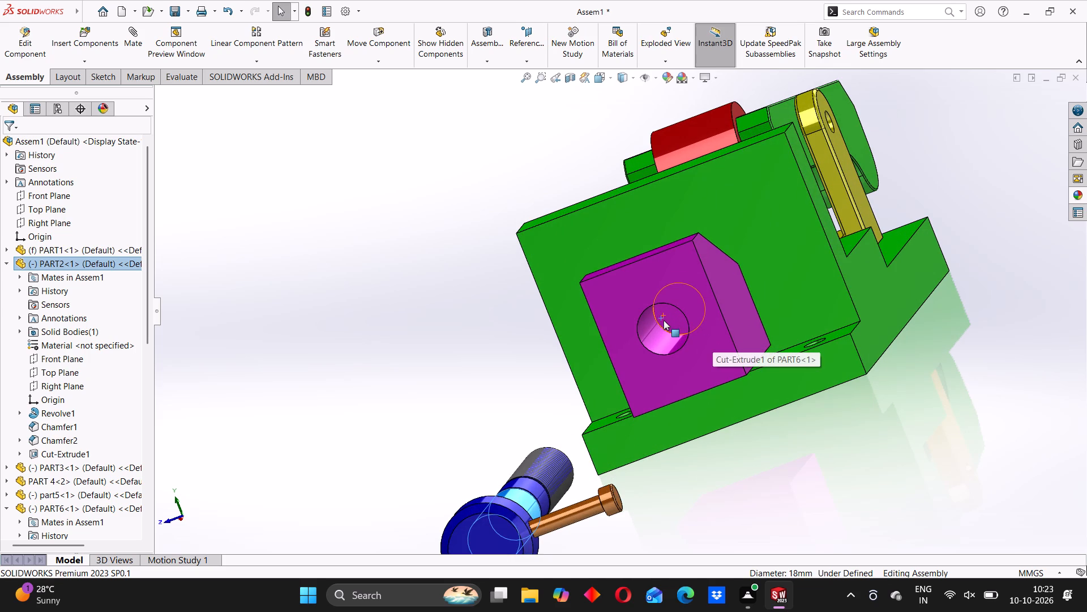
click(663, 317)
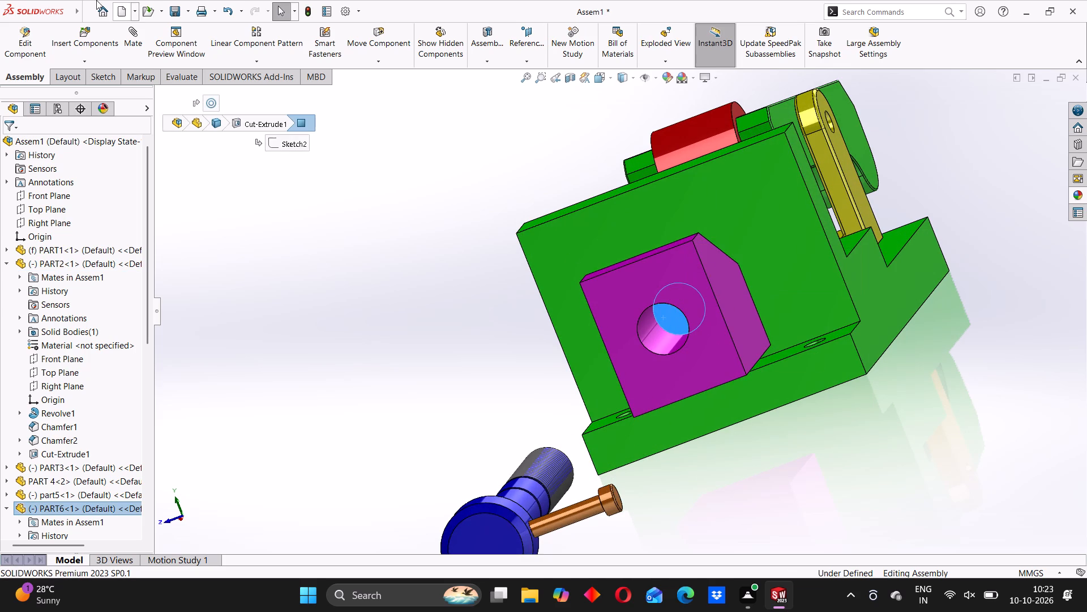
click(126, 36)
scroll(673, 387, up, 2)
middle_drag(684, 416, 667, 433)
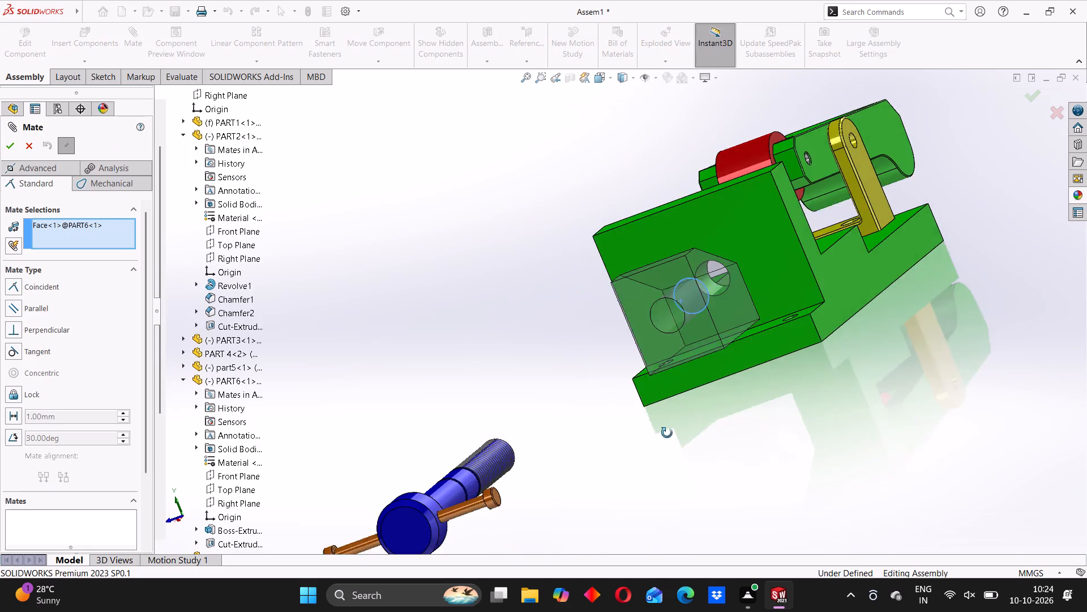
middle_drag(667, 433, 632, 466)
scroll(537, 440, up, 5)
middle_drag(554, 394, 524, 426)
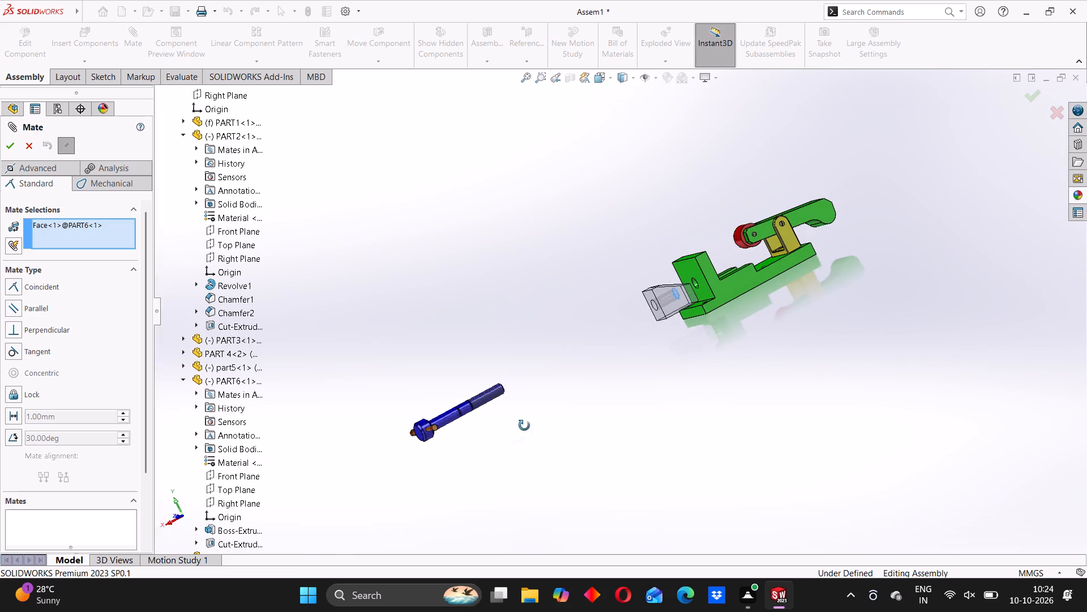
middle_drag(524, 426, 508, 458)
scroll(483, 386, down, 9)
middle_drag(493, 364, 485, 384)
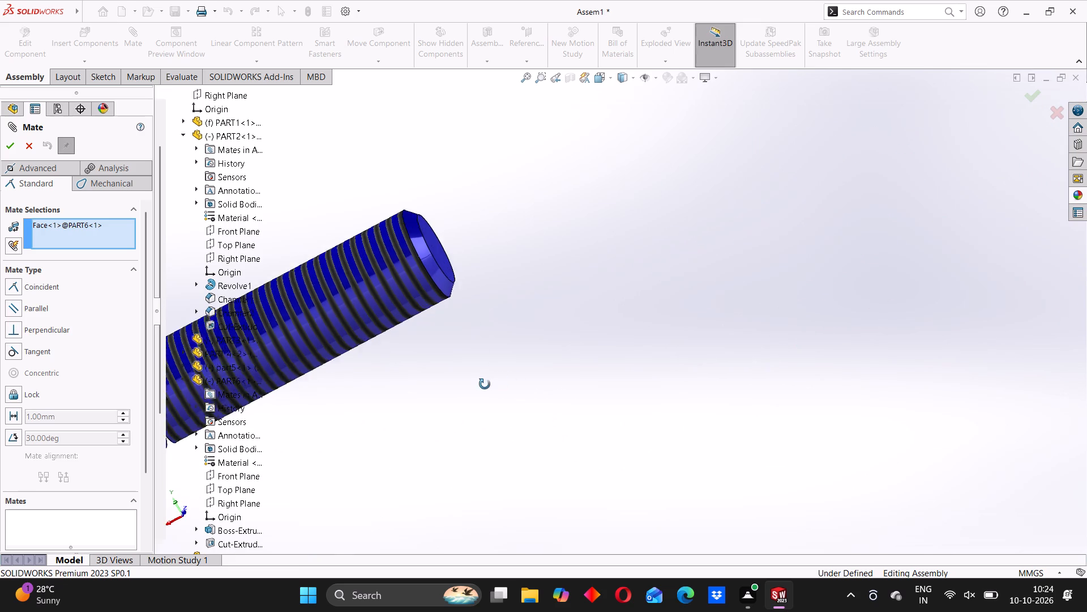
middle_drag(485, 384, 485, 385)
click(457, 221)
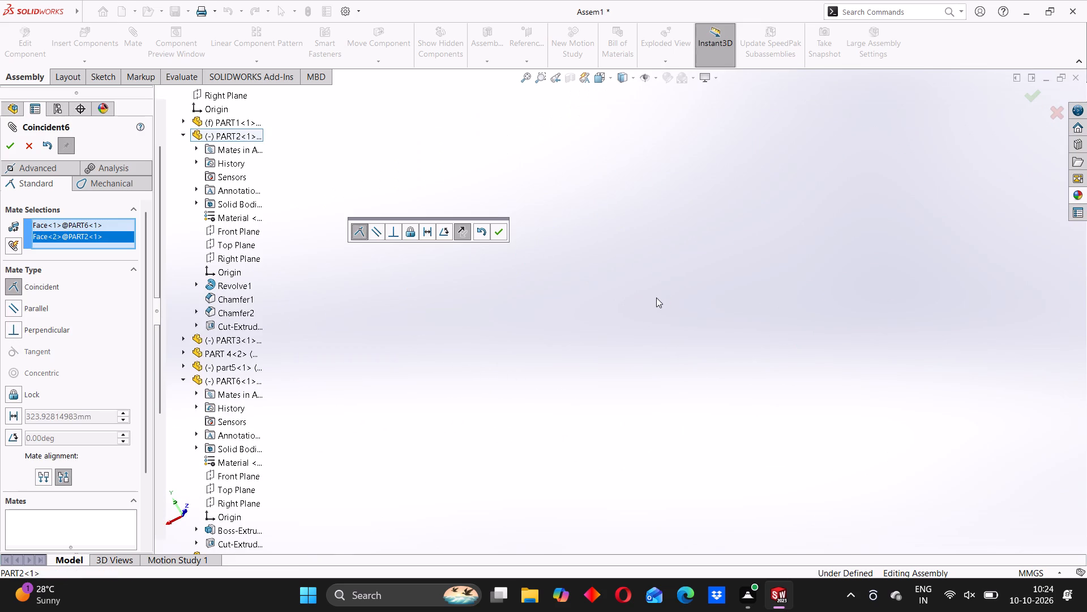
scroll(656, 297, up, 8)
middle_drag(623, 296, 708, 275)
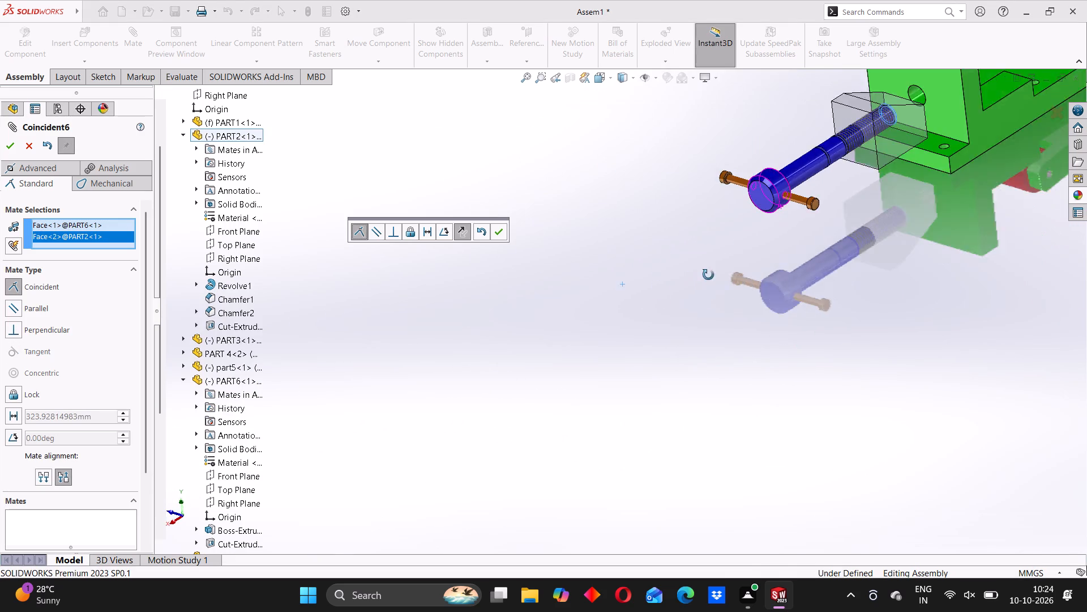
middle_drag(708, 275, 732, 269)
click(497, 229)
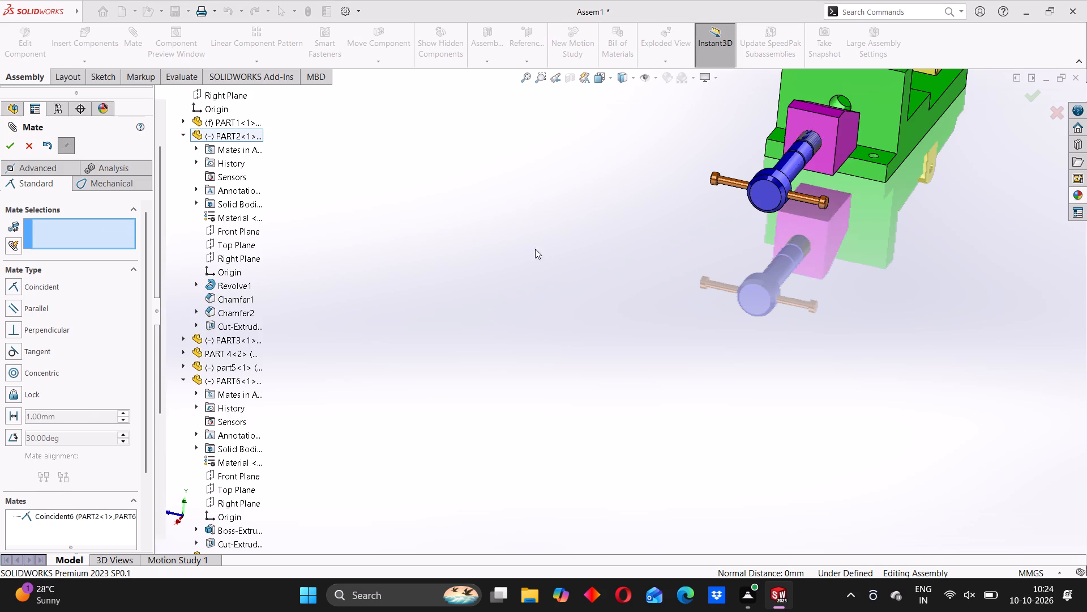
Slide PART6 with the attached PART2 screw back along PART1 until the block sits under the red roller, and finish mating.
middle_drag(601, 276, 714, 321)
scroll(566, 195, up, 5)
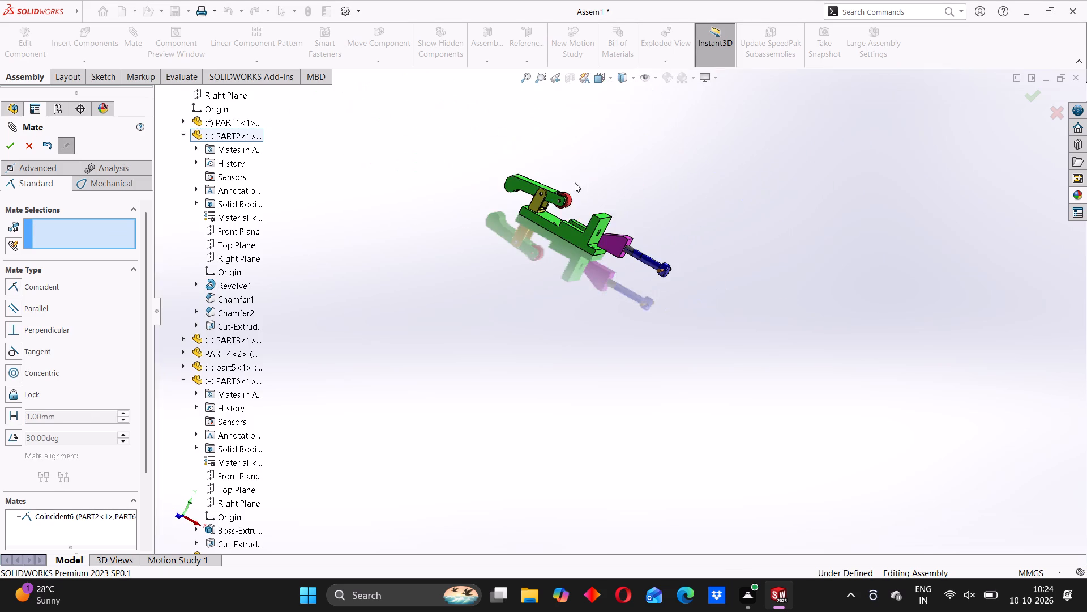
scroll(575, 182, up, 2)
scroll(550, 224, down, 6)
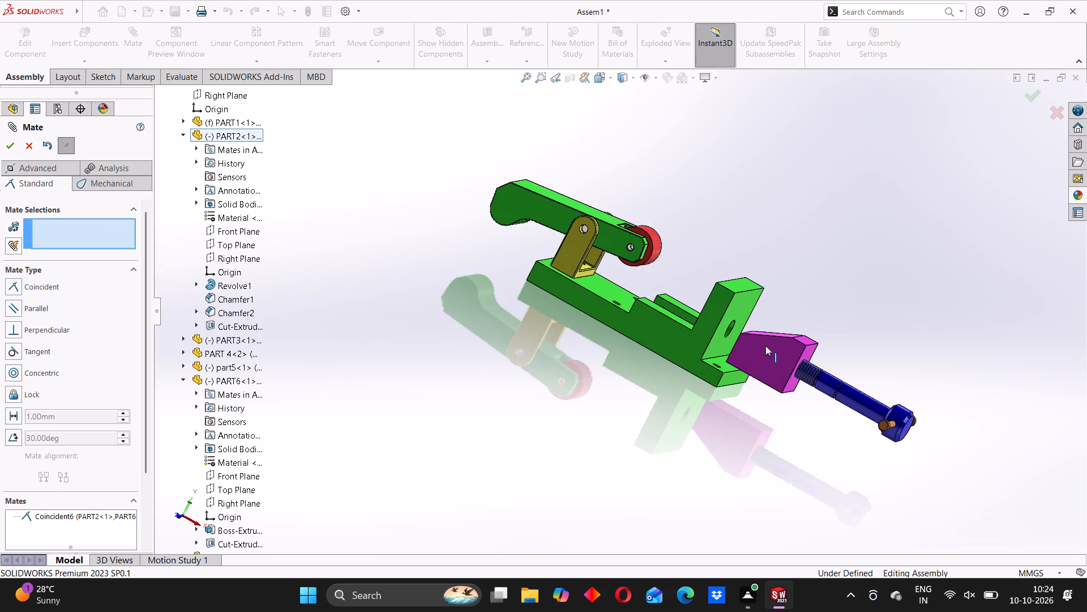
drag(768, 353, 642, 262)
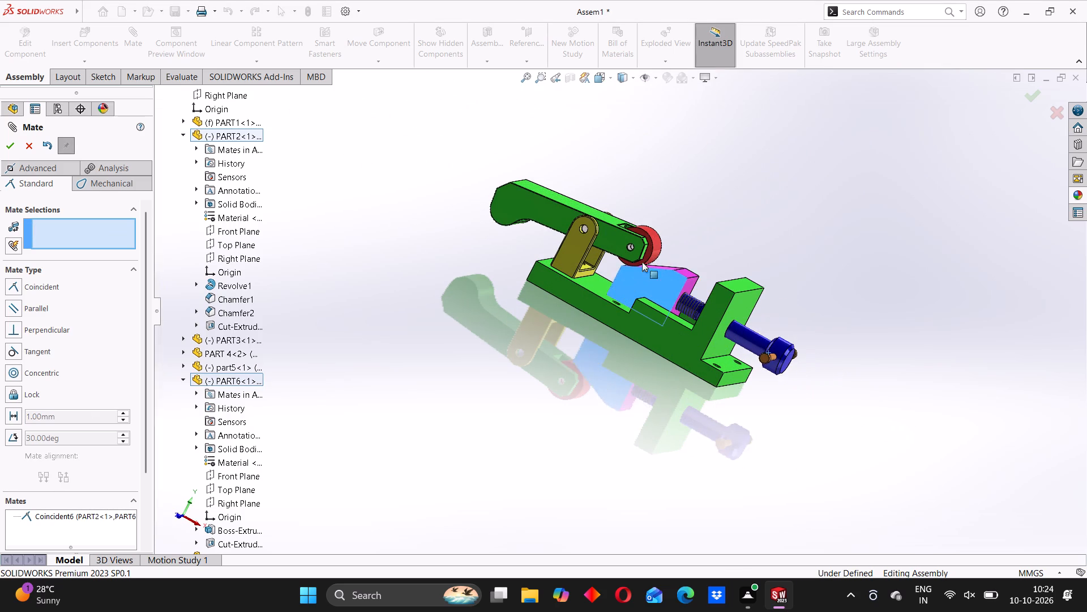
drag(642, 262, 632, 257)
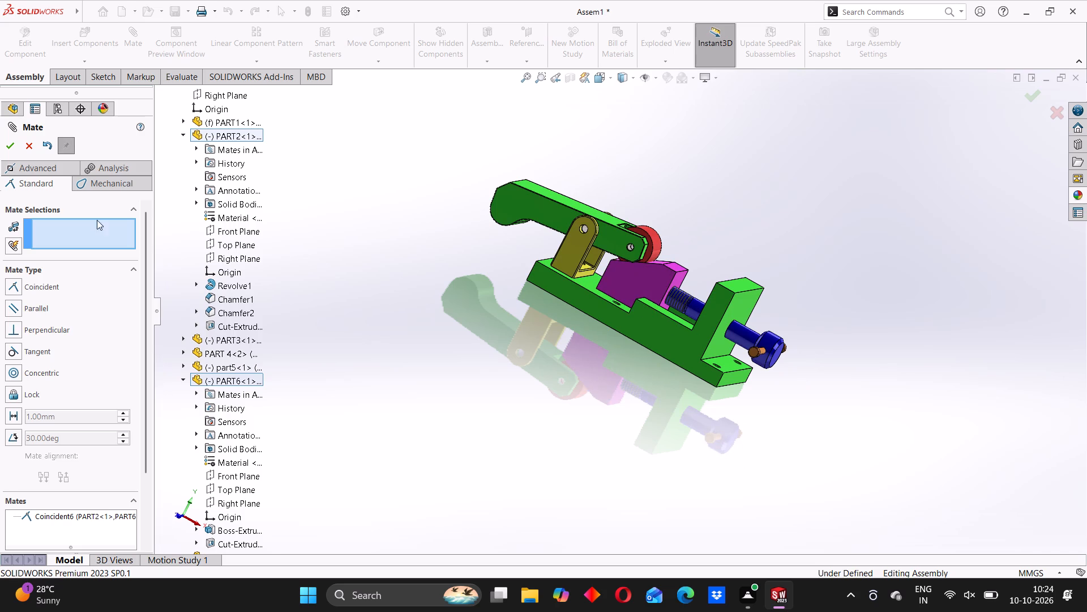
click(25, 145)
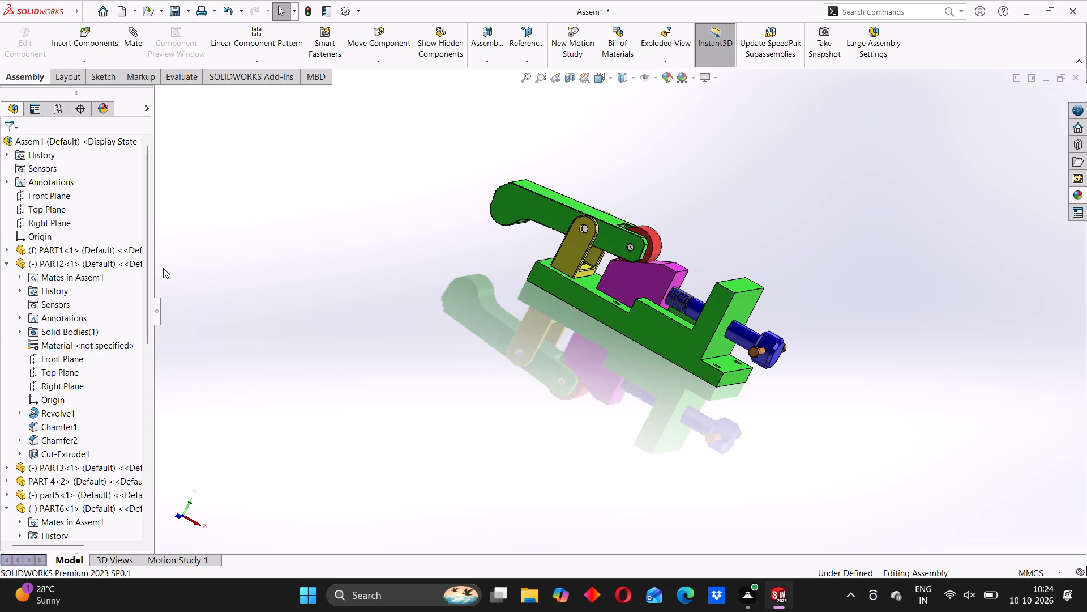
Delete the Coincident6 mate between the PART2 screw and PART6 from the assembly's mates.
drag(145, 304, 162, 509)
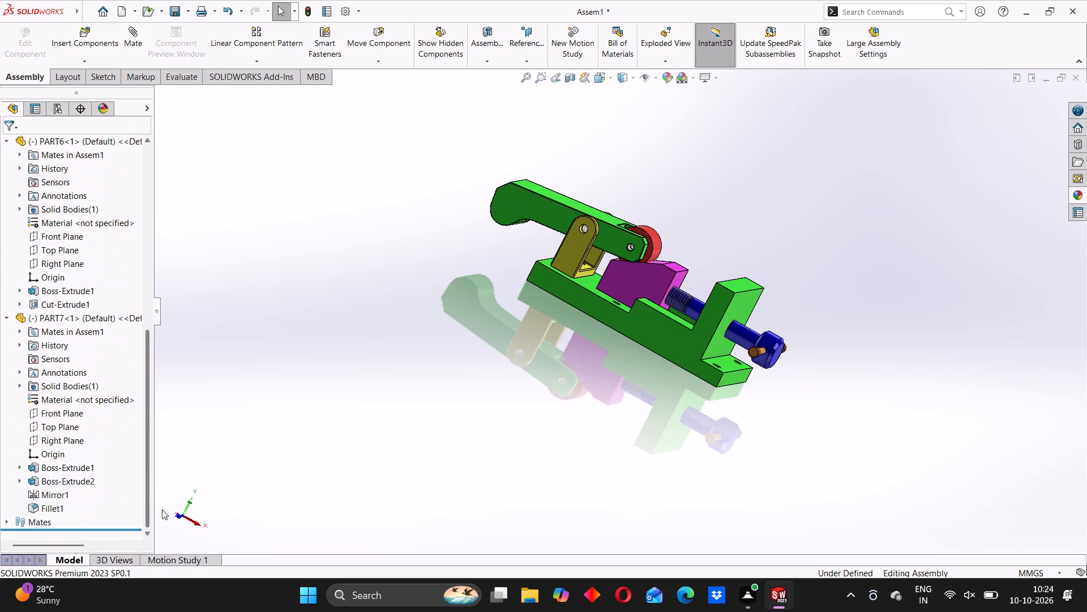
drag(162, 509, 164, 514)
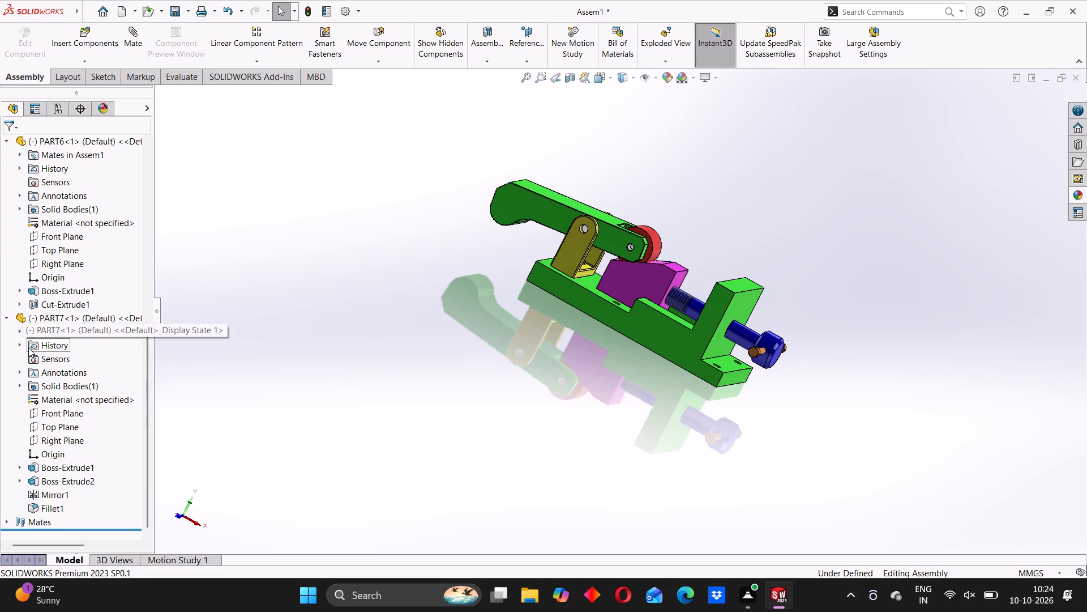
click(7, 520)
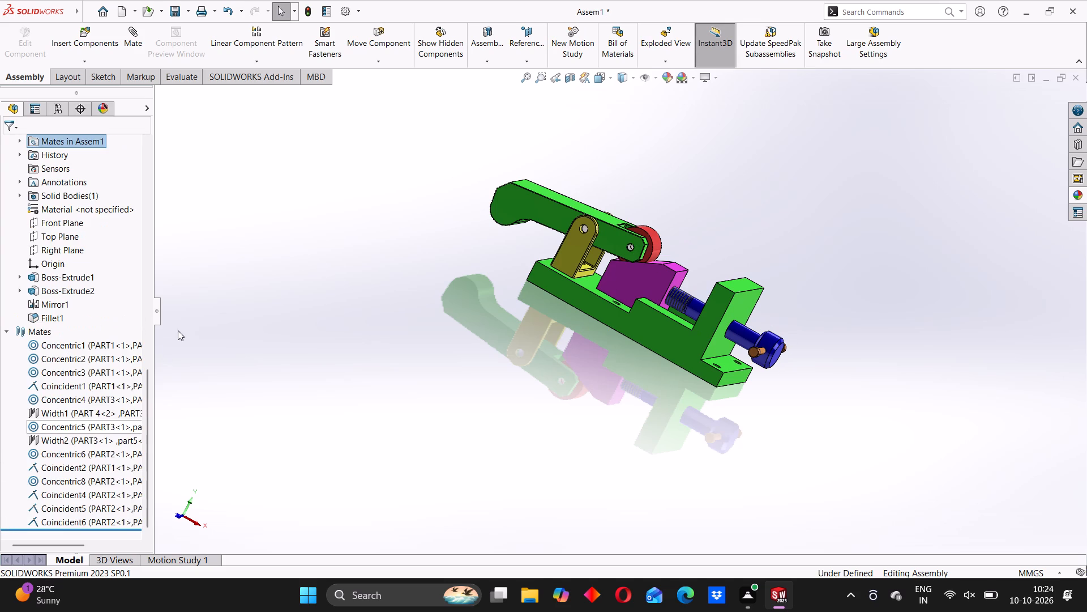
drag(148, 388, 121, 508)
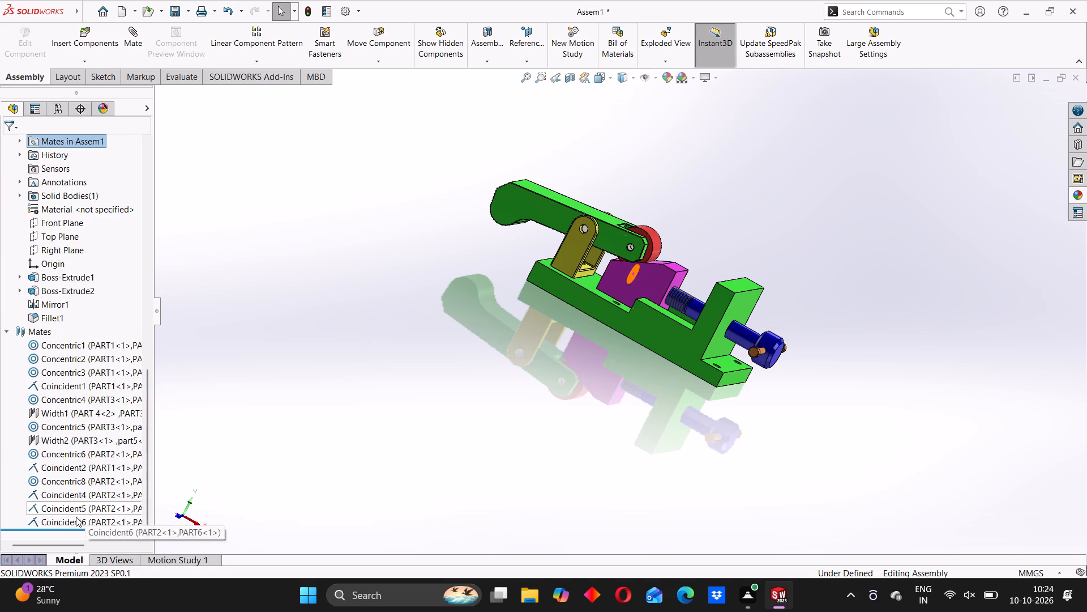
scroll(67, 453, down, 3)
click(59, 521)
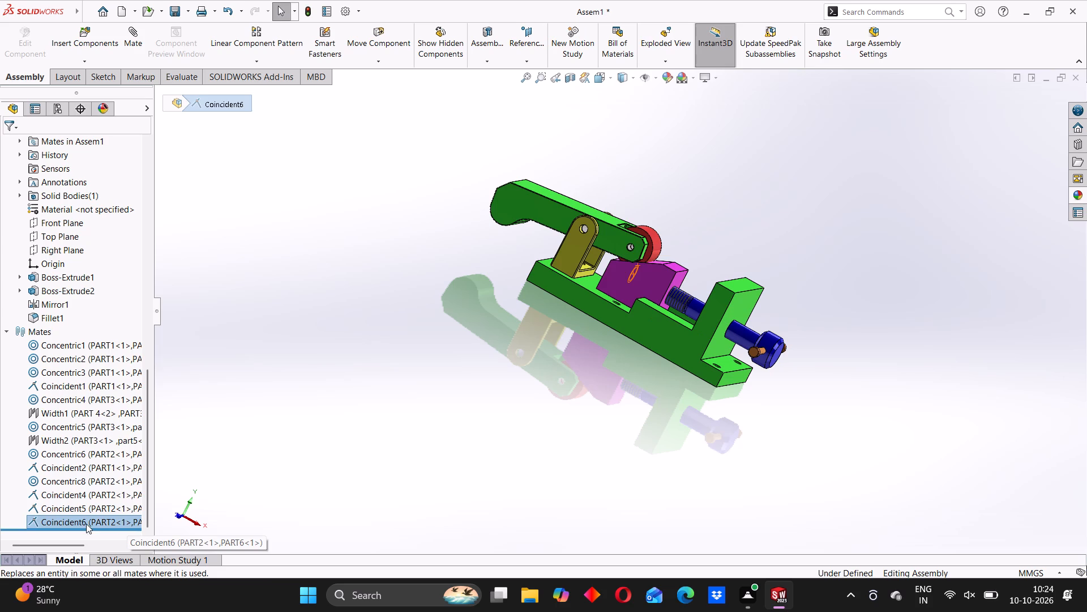
right_click(84, 520)
click(119, 426)
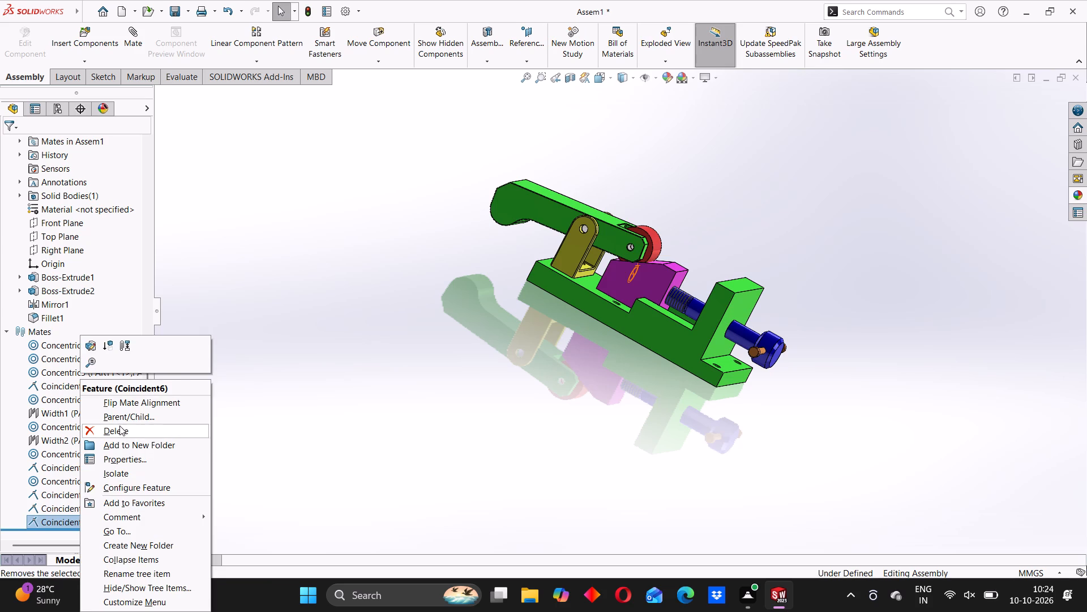
click(637, 218)
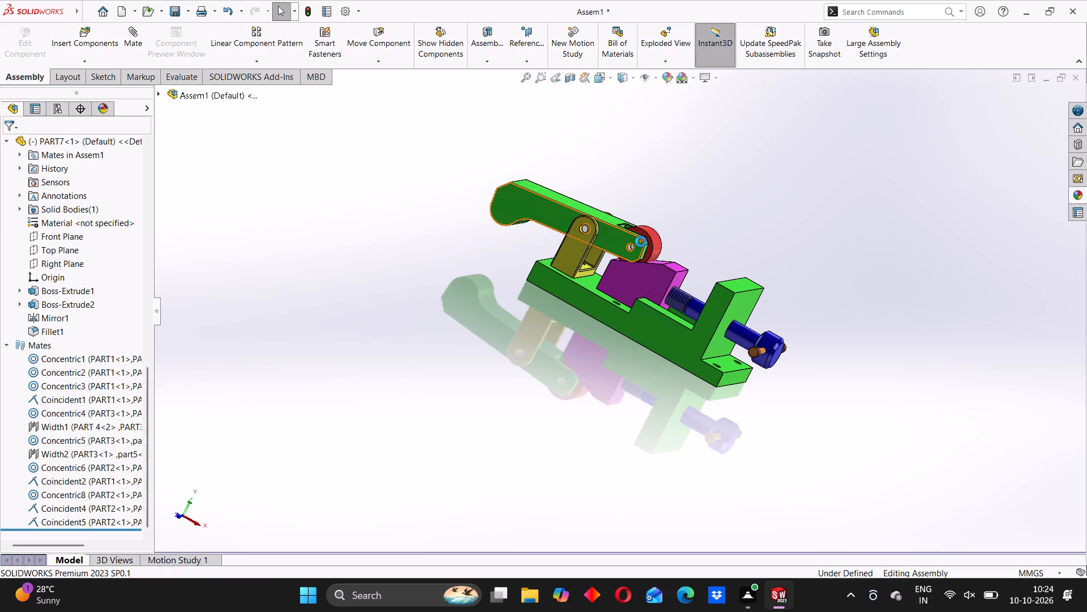
Slide the PART2 screw with PART7 outward through PART1's upright wall, pulling its threaded end away from PART6.
drag(757, 348, 757, 348)
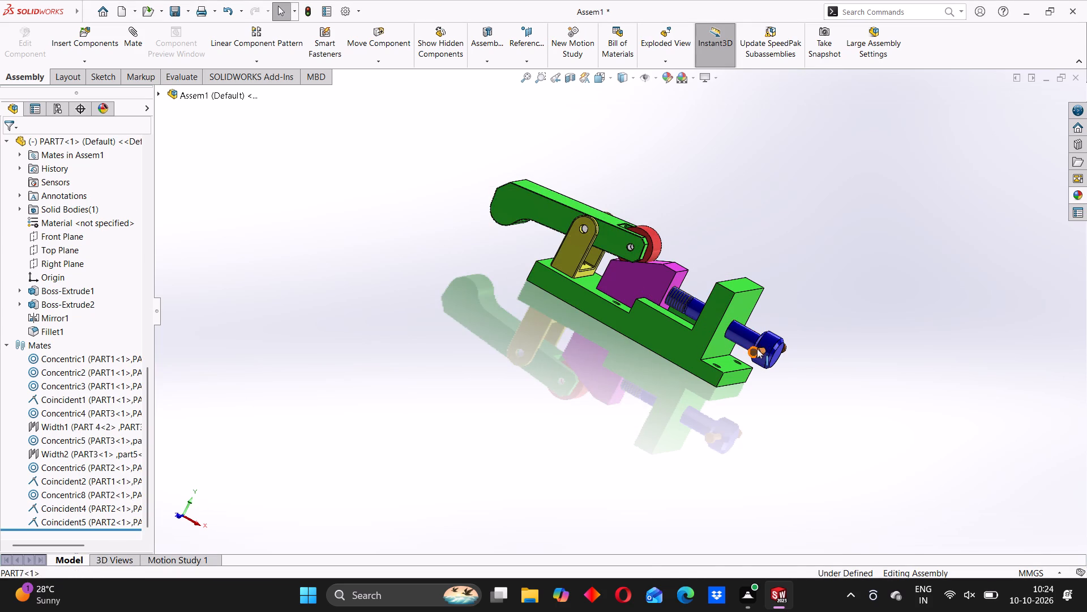
drag(757, 348, 802, 424)
click(845, 334)
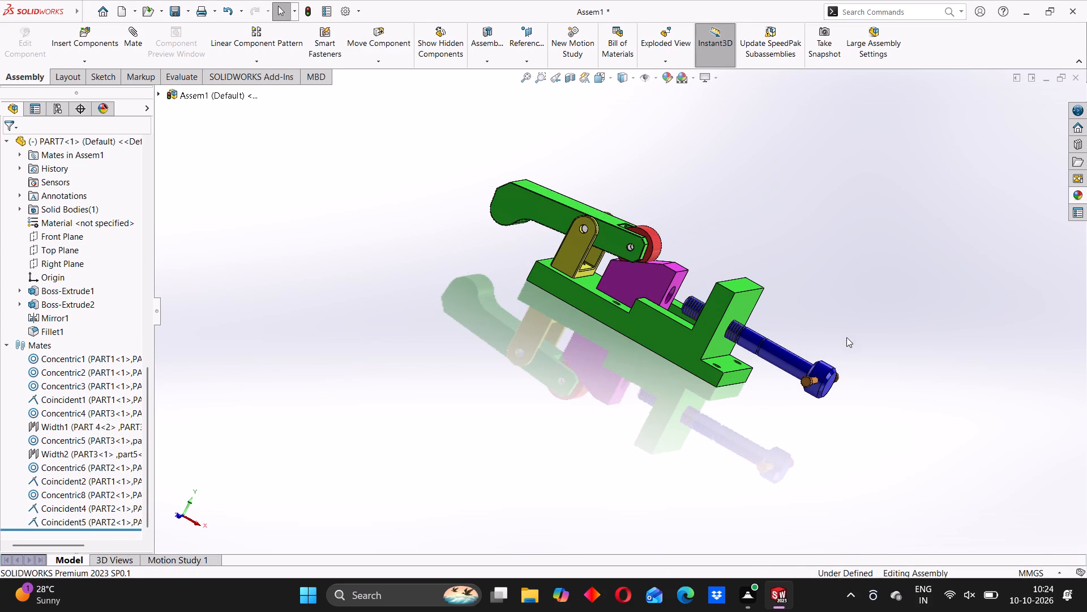
middle_drag(841, 354, 788, 380)
drag(806, 379, 784, 418)
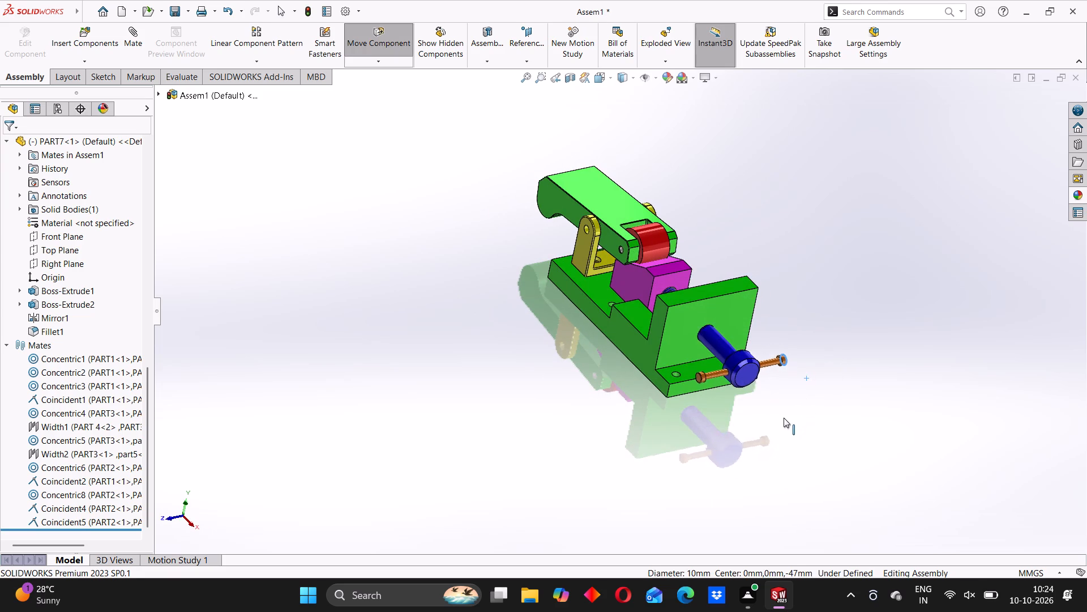
drag(784, 418, 816, 393)
click(831, 360)
drag(767, 395, 750, 414)
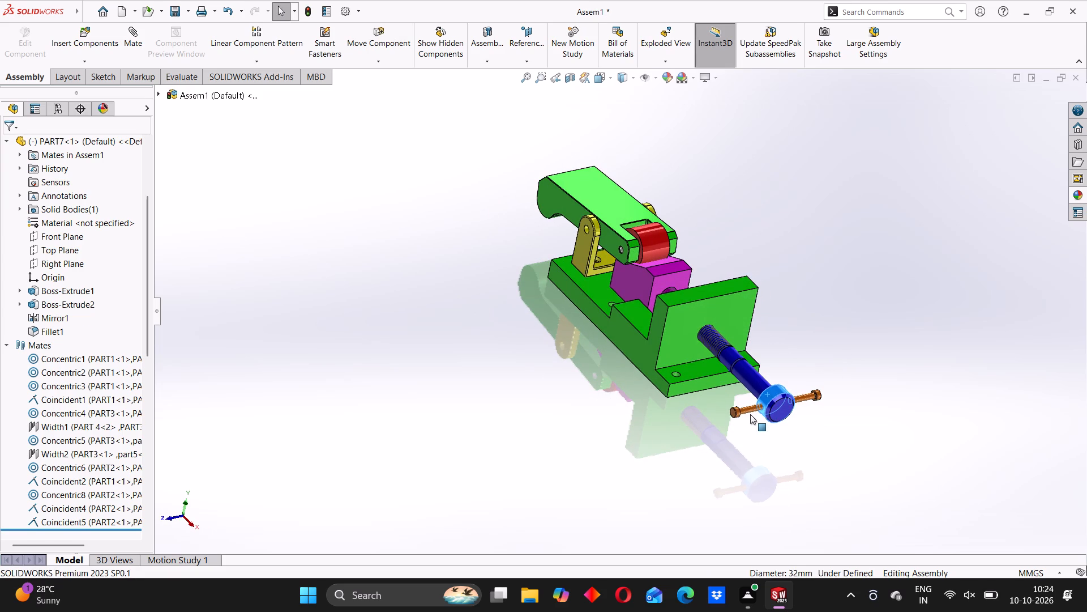
drag(750, 414, 752, 408)
click(840, 352)
drag(775, 390, 755, 414)
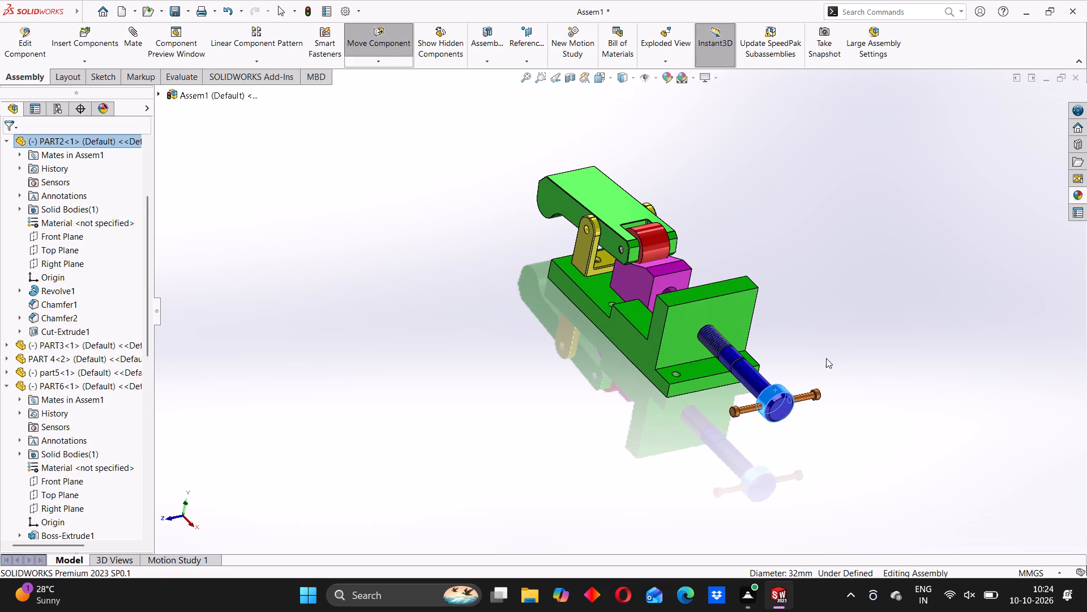
click(835, 350)
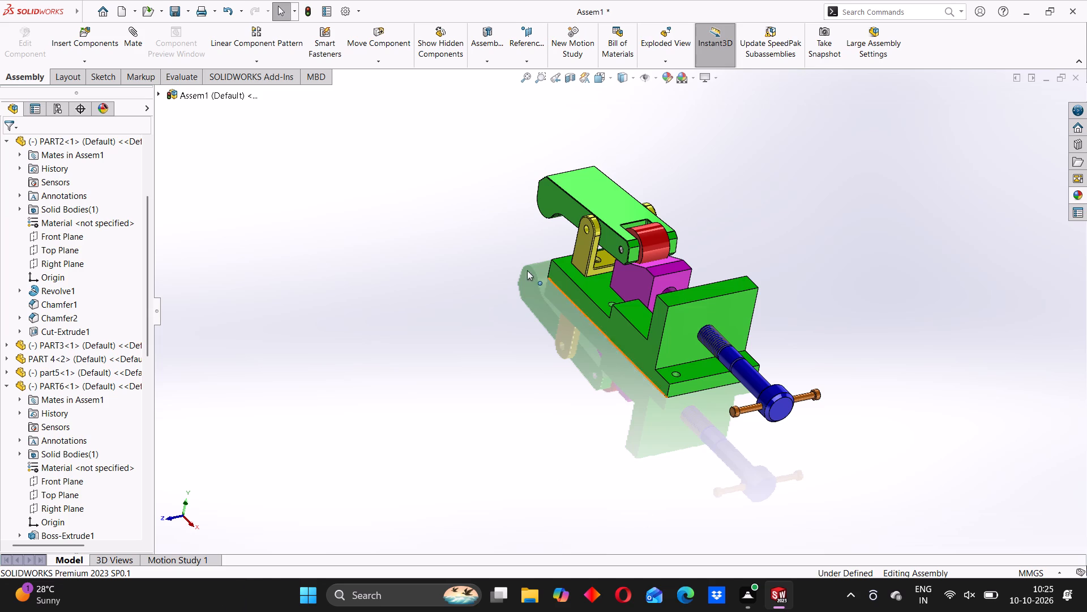
Examine the assembly from several sides, focusing on PART6's hole, PART1's upright wall and the withdrawn PART2 screw.
middle_drag(741, 469, 655, 354)
scroll(615, 248, down, 3)
middle_drag(523, 303, 582, 334)
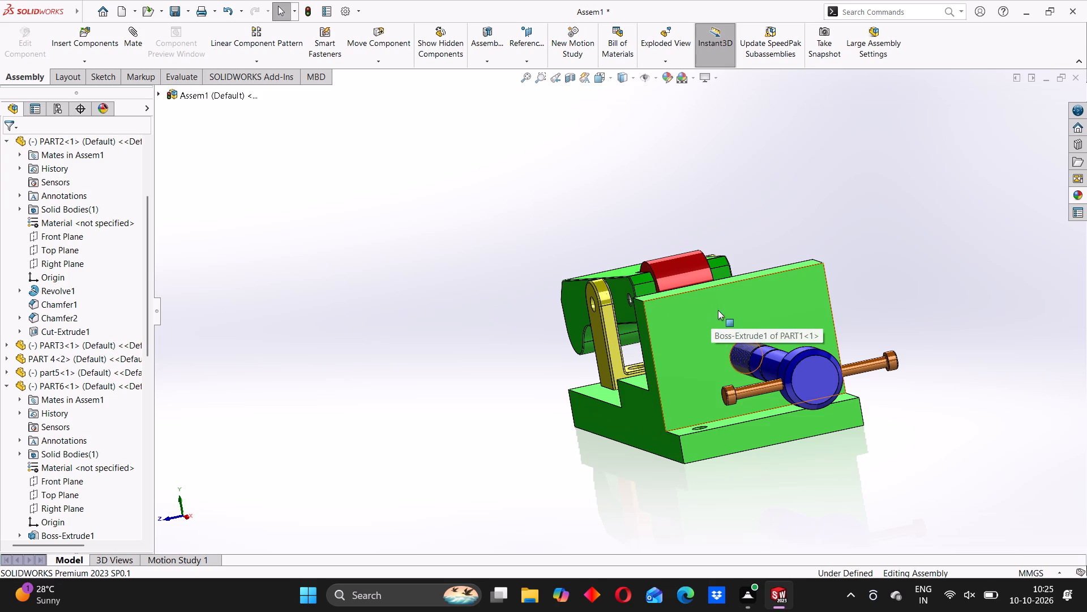
scroll(699, 287, down, 1)
middle_drag(600, 337, 673, 371)
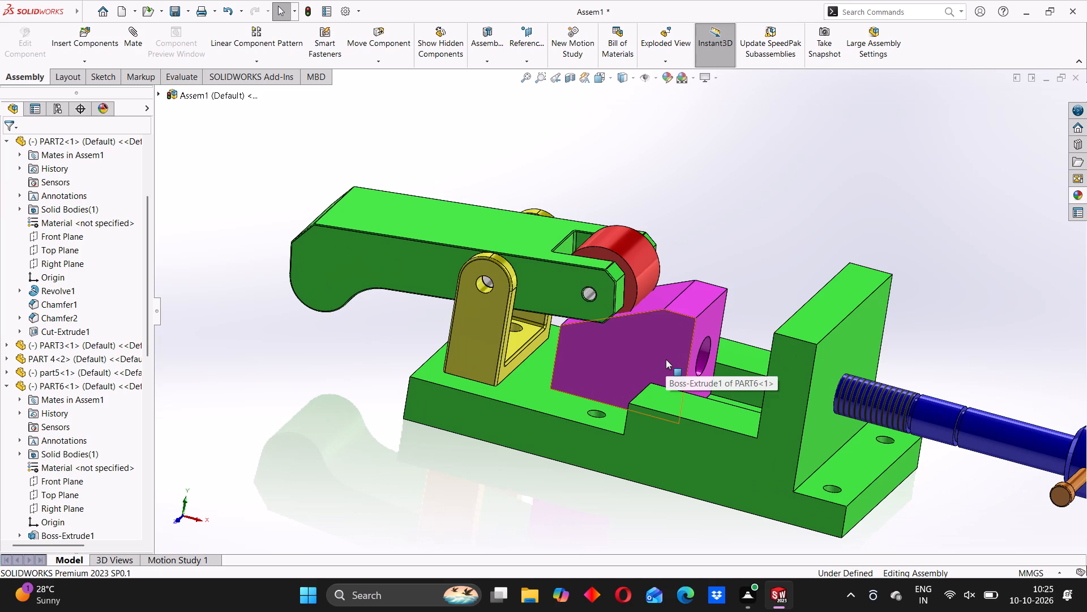
scroll(666, 335, down, 1)
scroll(807, 390, up, 3)
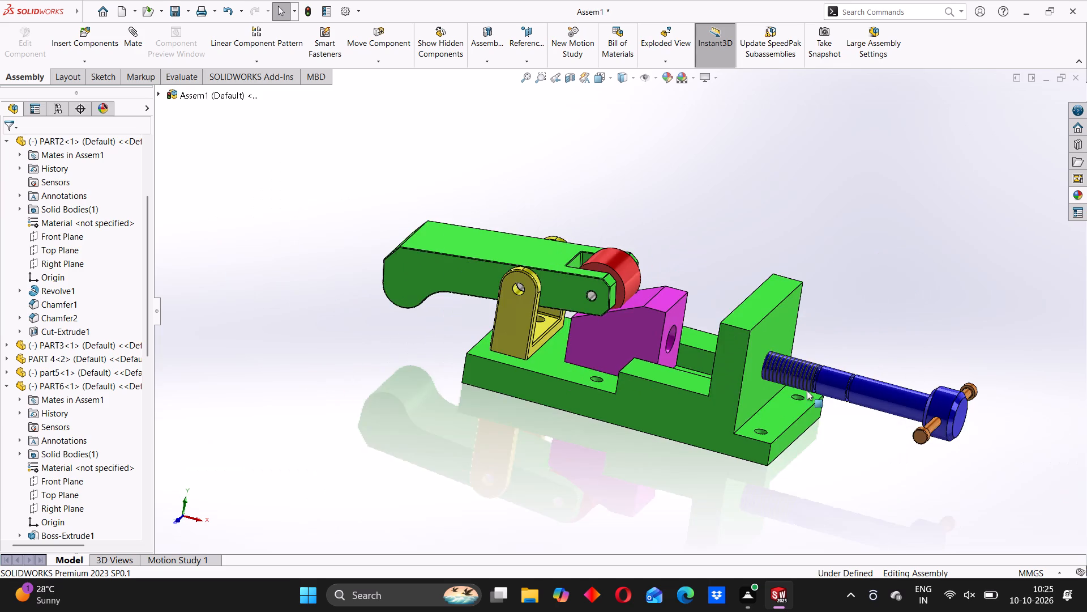
middle_drag(836, 403, 794, 413)
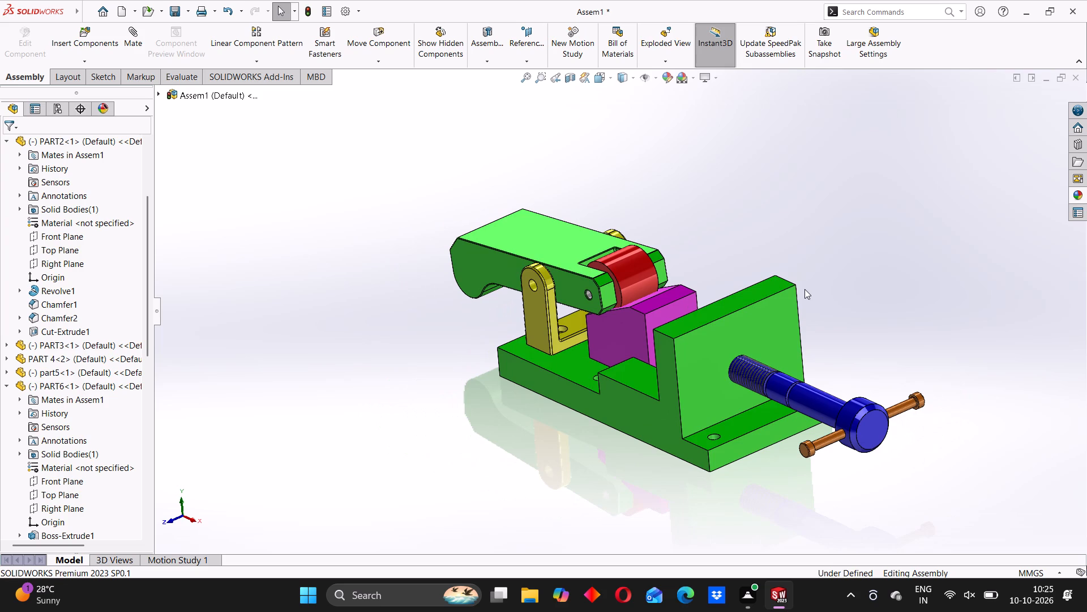
middle_drag(692, 369, 721, 331)
scroll(641, 324, down, 2)
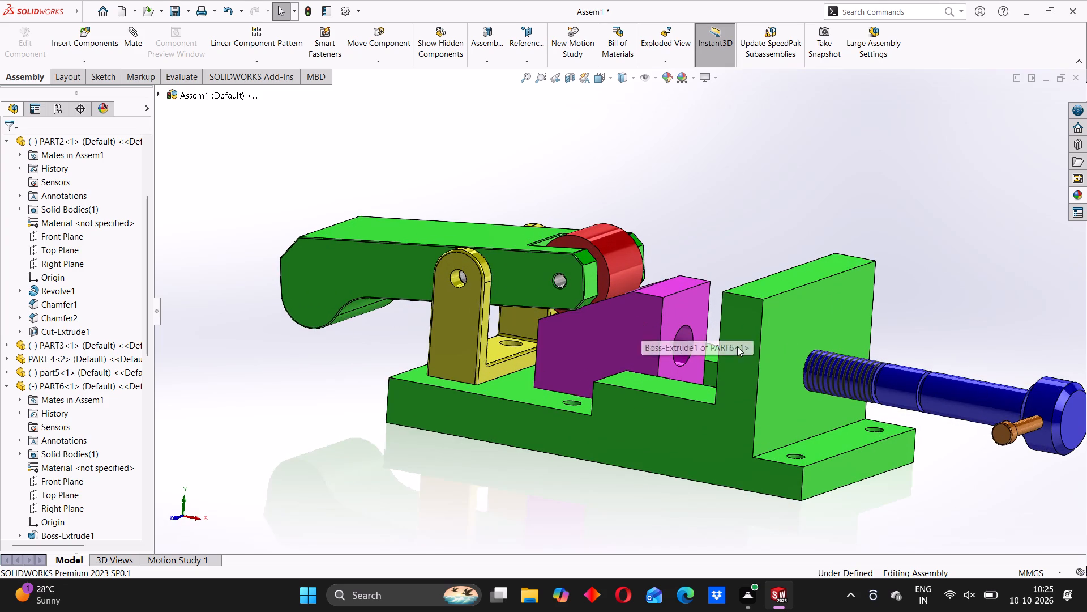
scroll(750, 344, up, 3)
middle_drag(733, 359, 684, 403)
scroll(578, 338, down, 2)
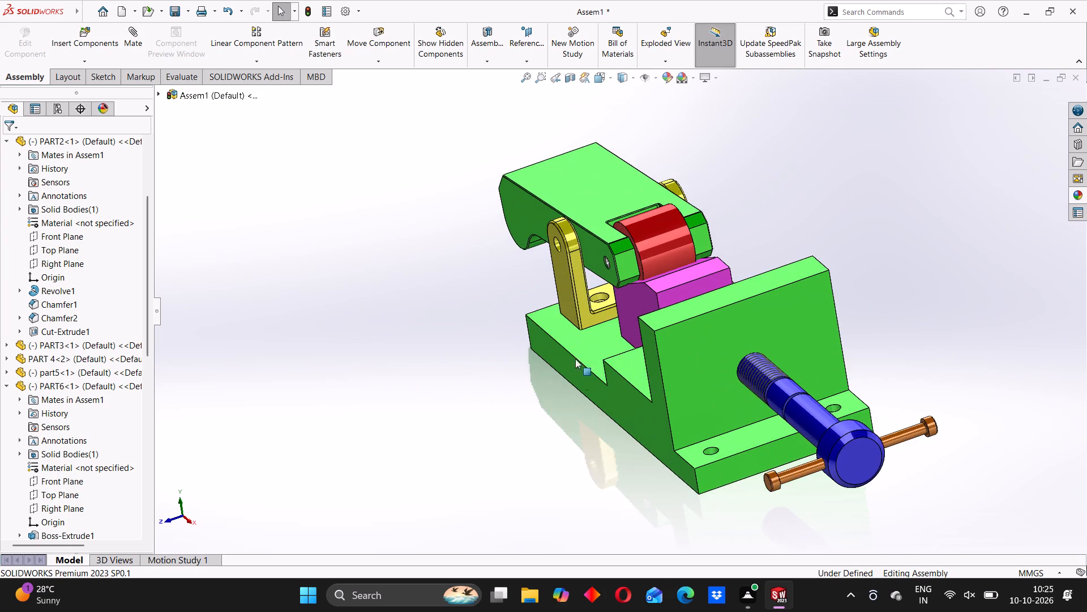
middle_drag(594, 389, 628, 382)
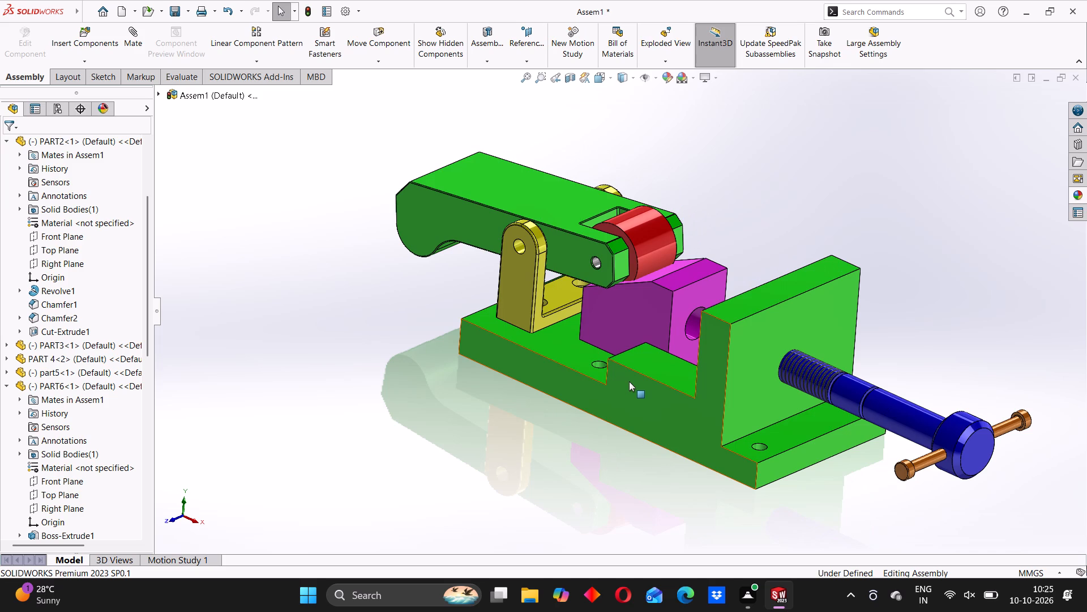
scroll(580, 274, up, 2)
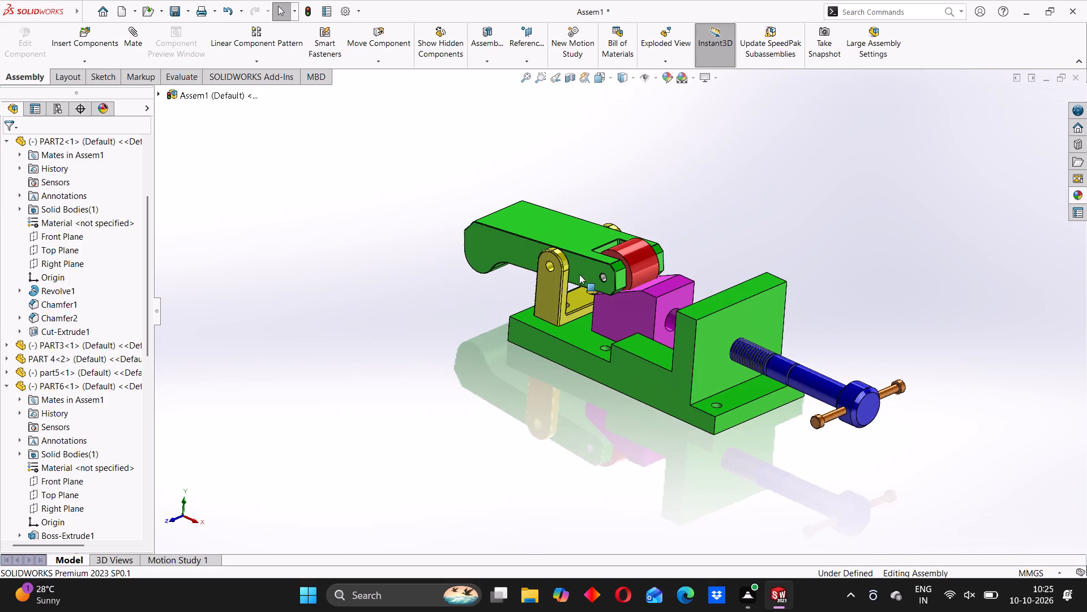
middle_drag(559, 305, 599, 269)
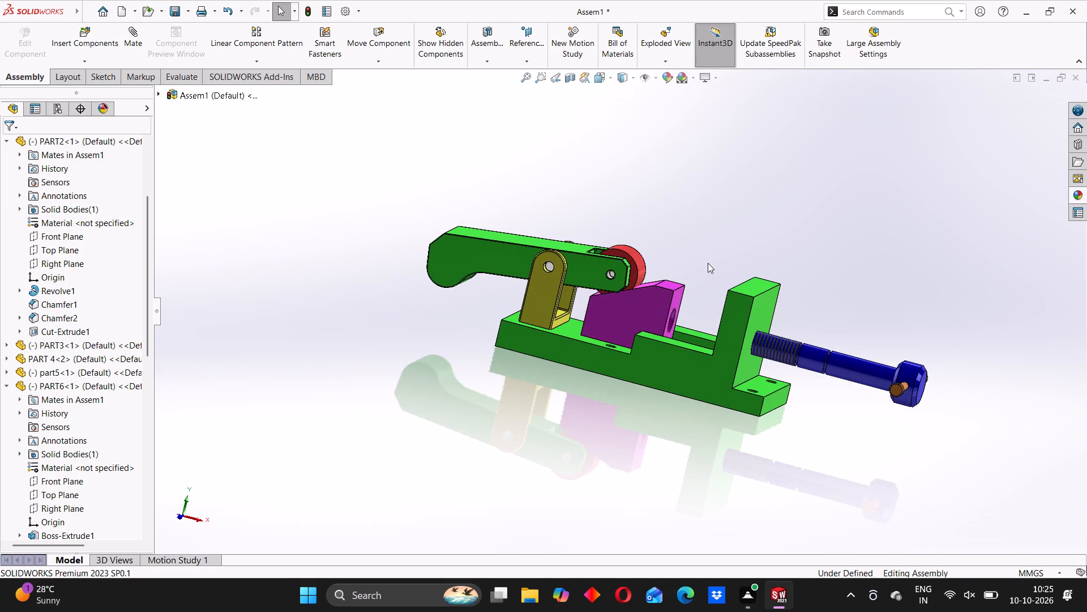
middle_drag(860, 370, 806, 371)
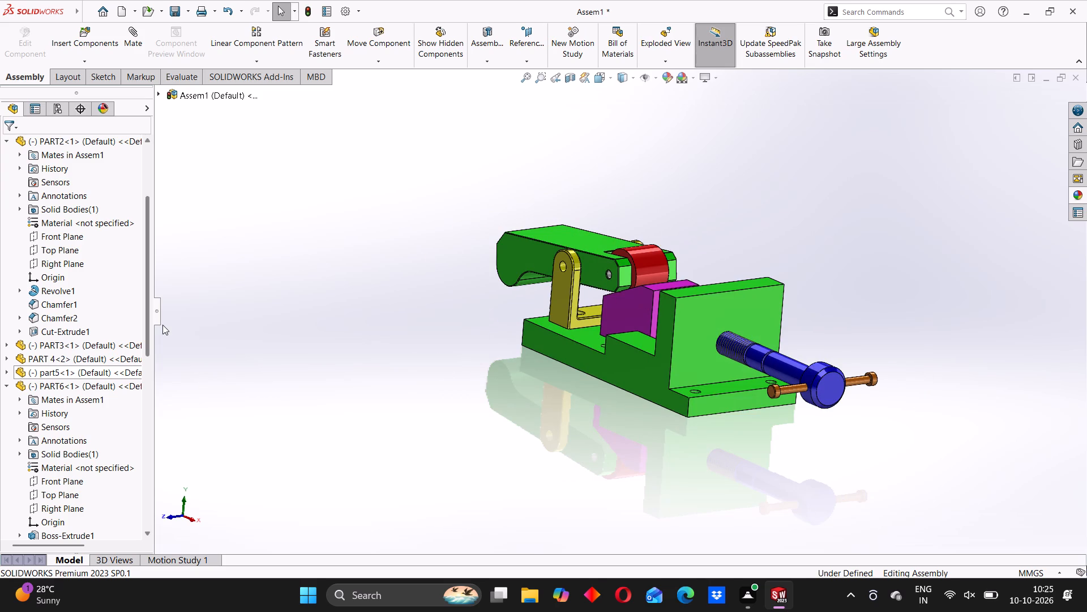
Pull the PART2 screw with PART7 completely out of the hole in PART1's upright wall.
drag(150, 344, 149, 548)
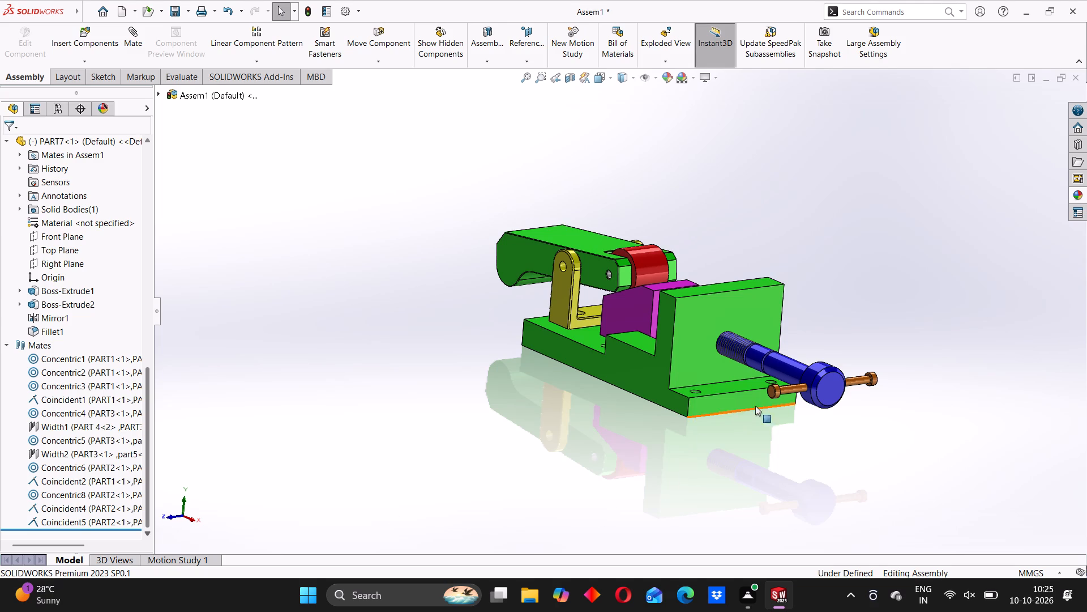
drag(786, 388, 788, 427)
click(665, 457)
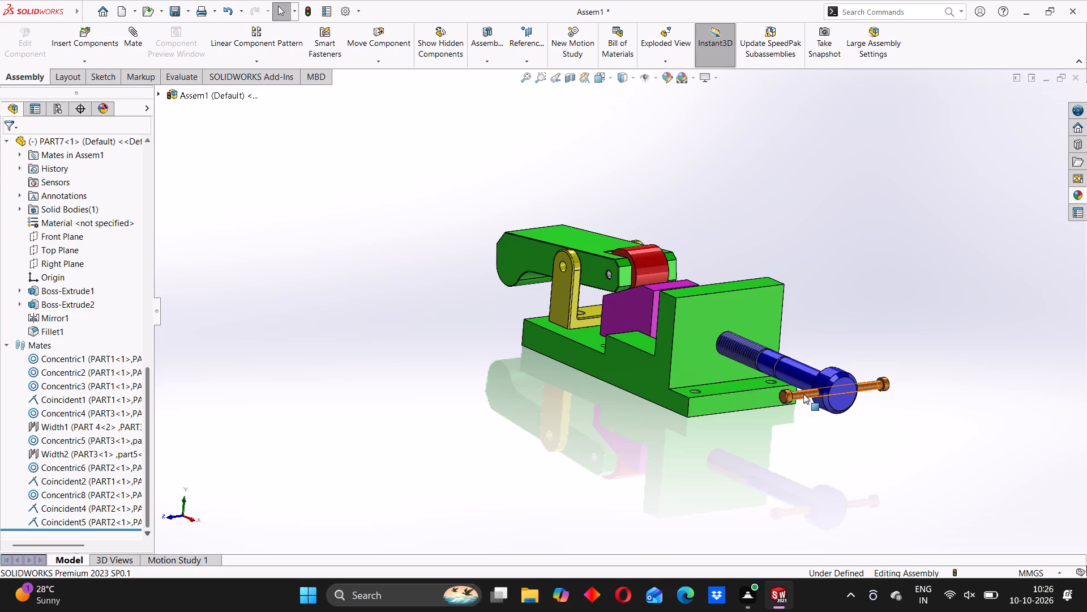
right_click(803, 394)
click(617, 470)
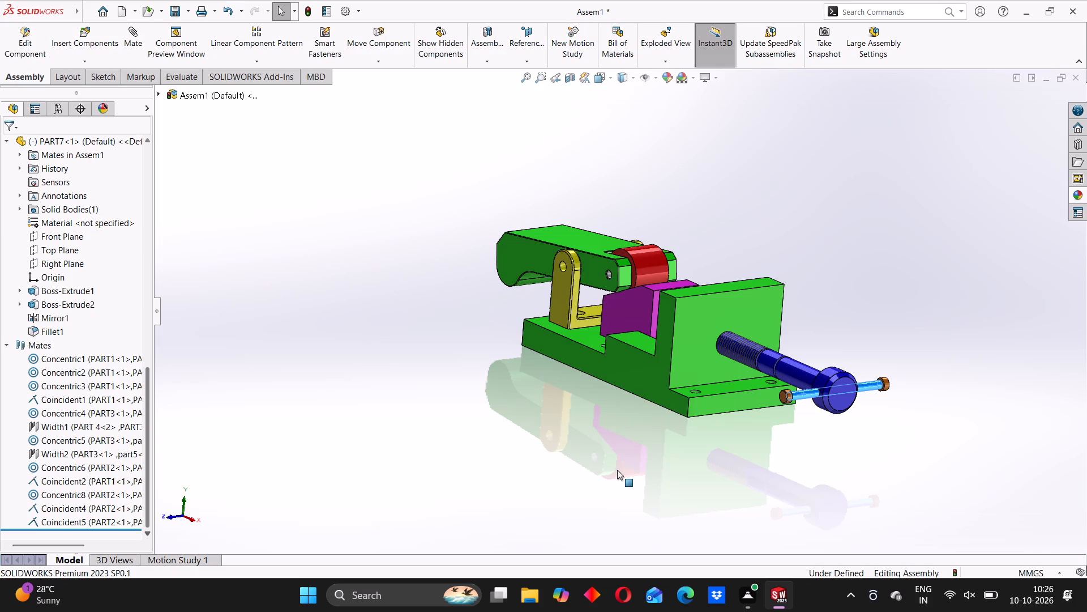
drag(774, 356, 769, 416)
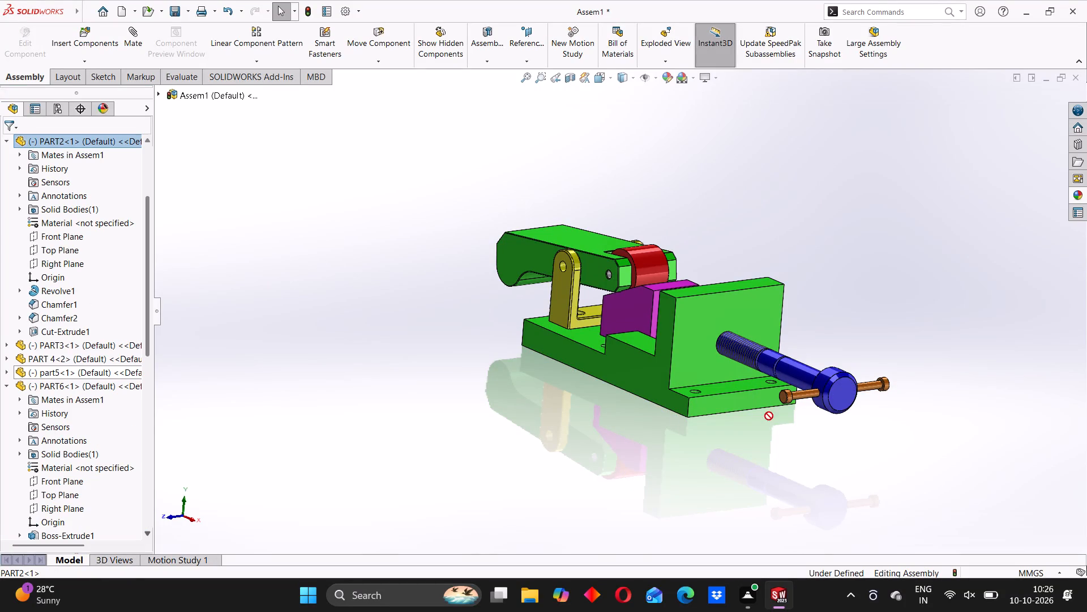
drag(769, 416, 835, 395)
drag(834, 376, 856, 391)
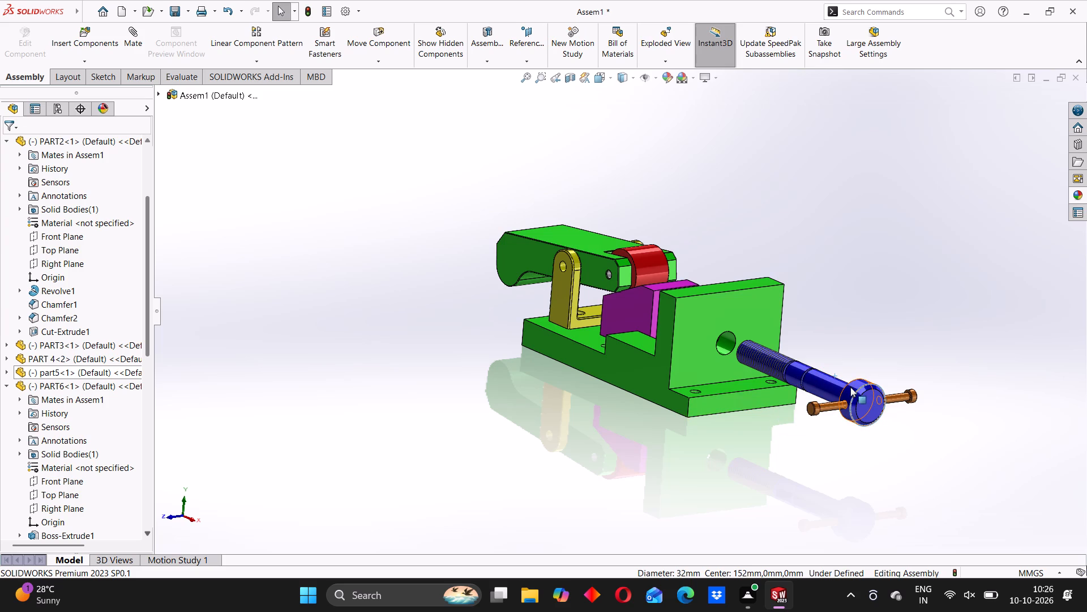
scroll(831, 409, down, 1)
middle_drag(819, 416, 836, 436)
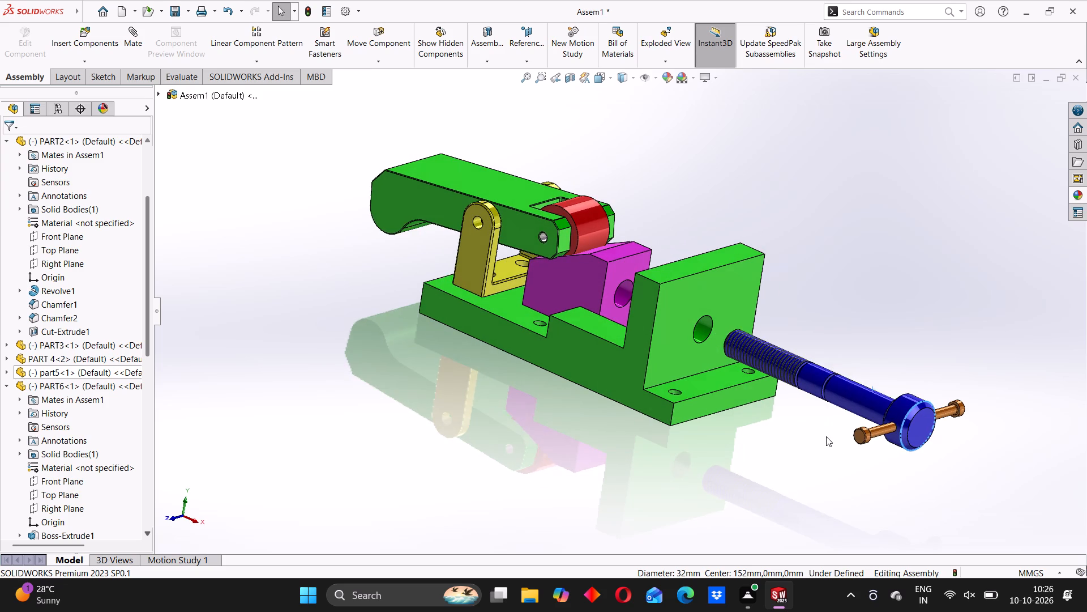
scroll(826, 436, up, 3)
click(768, 435)
Slide the PART2 screw back and forth along its axis outside PART1 to check its movement.
middle_drag(740, 380, 764, 433)
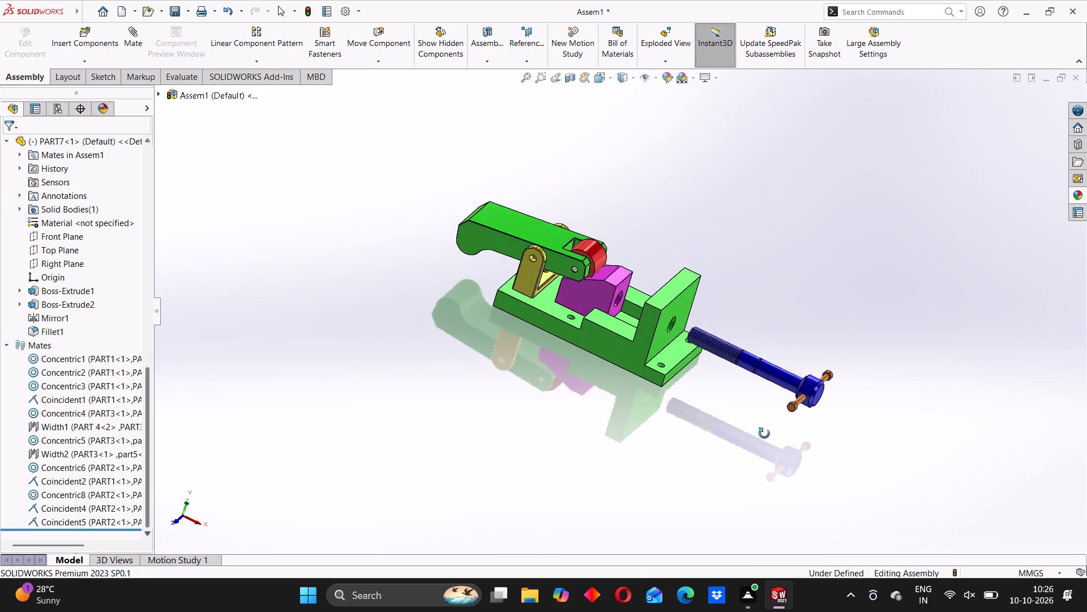
middle_drag(764, 433, 763, 452)
drag(751, 362, 739, 369)
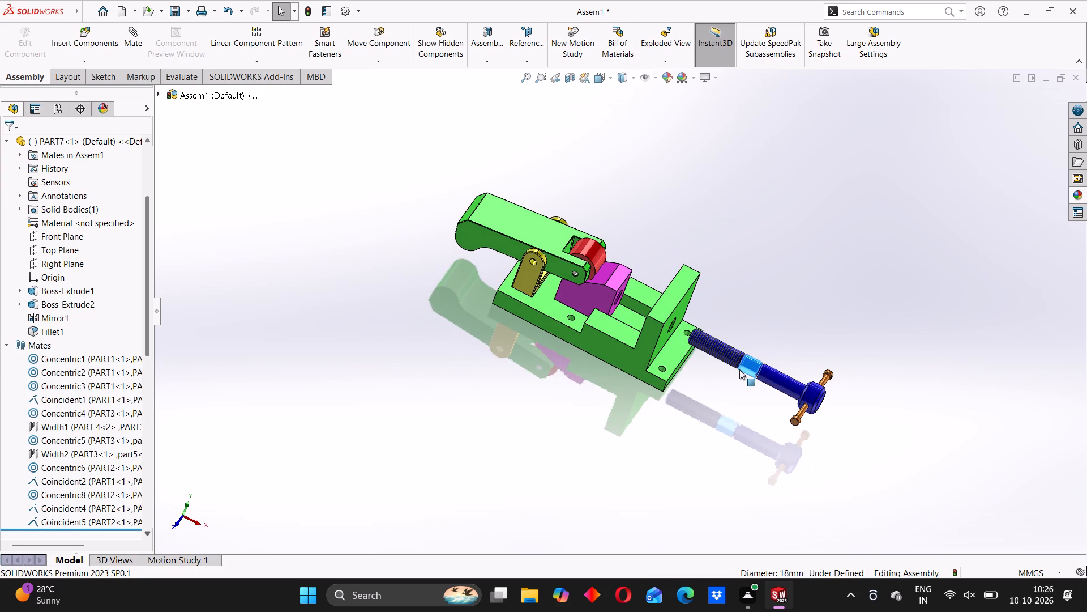
drag(739, 369, 775, 331)
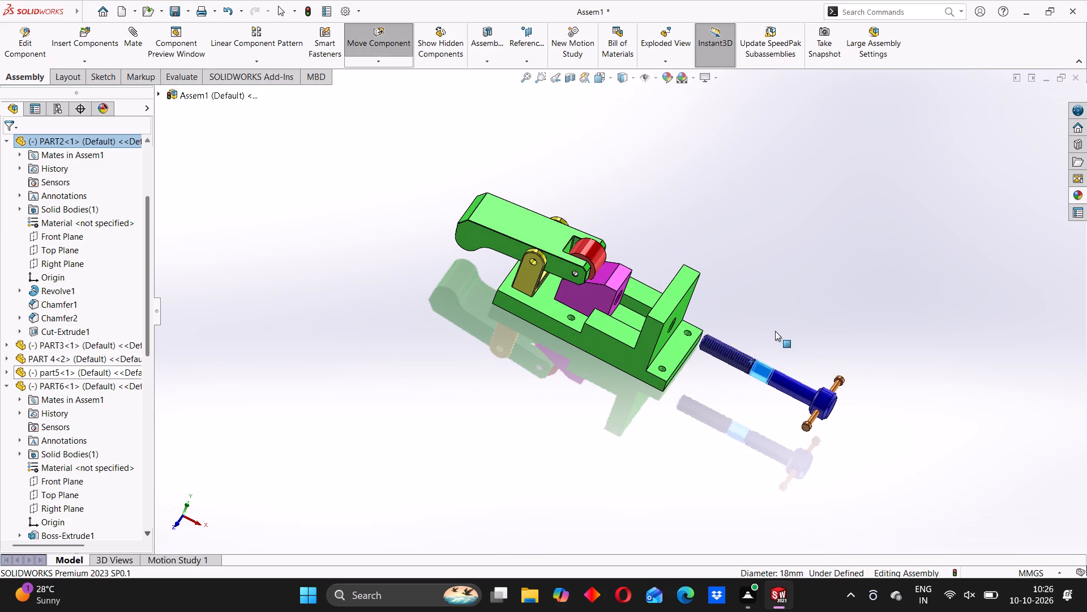
drag(775, 331, 737, 384)
click(686, 443)
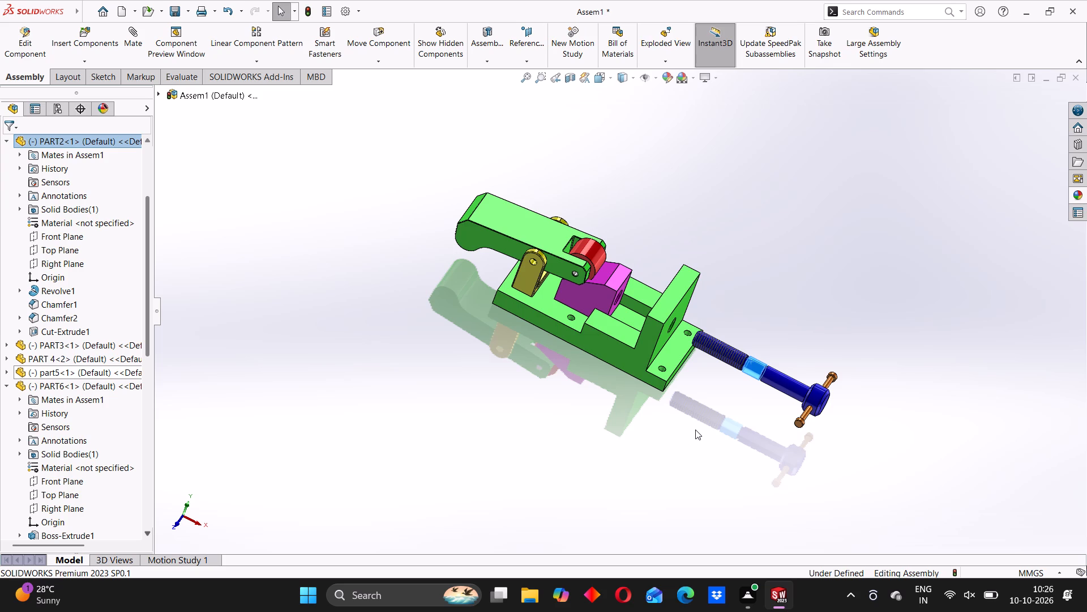
Try turning the withdrawn PART2 screw by its head, viewed from the handle end, to check how it moves.
middle_drag(791, 431, 748, 386)
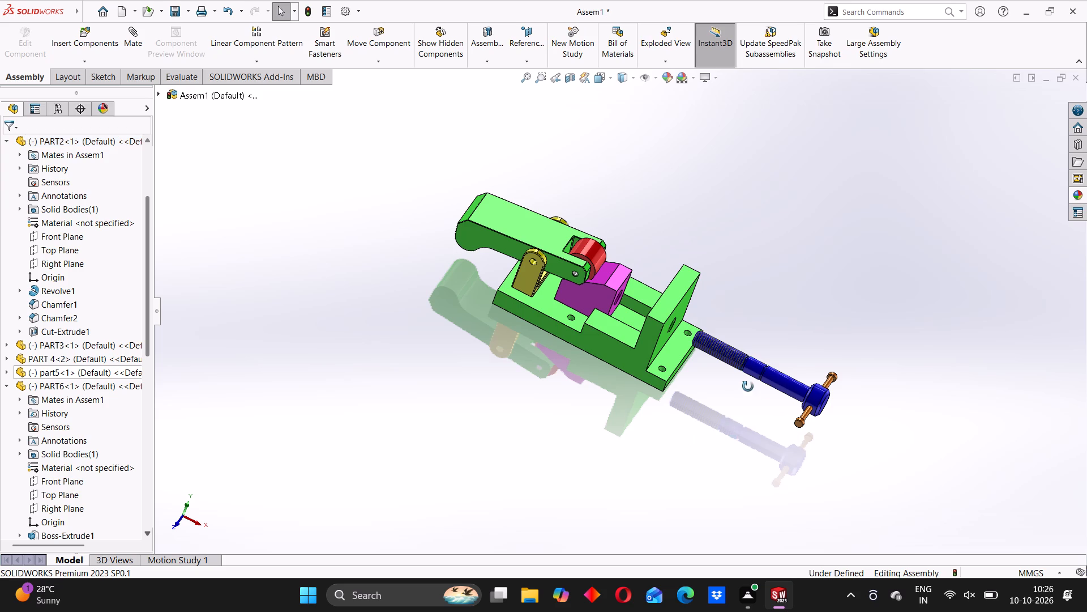
middle_drag(748, 386, 711, 365)
middle_drag(699, 359, 664, 355)
scroll(639, 339, down, 6)
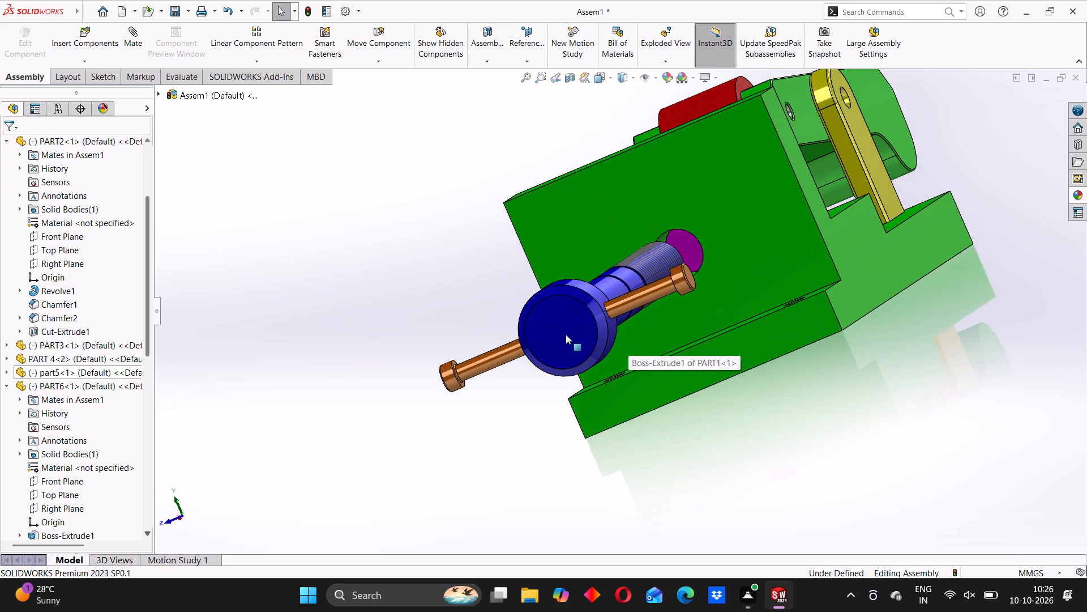
middle_drag(564, 334, 580, 346)
drag(547, 291, 590, 312)
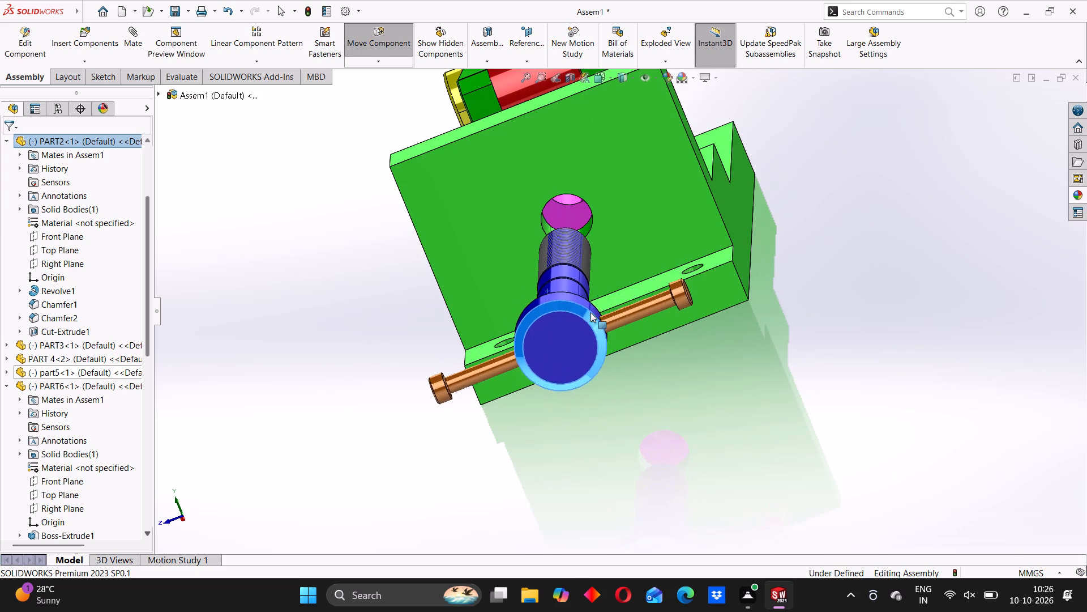
drag(590, 312, 516, 292)
drag(579, 297, 594, 297)
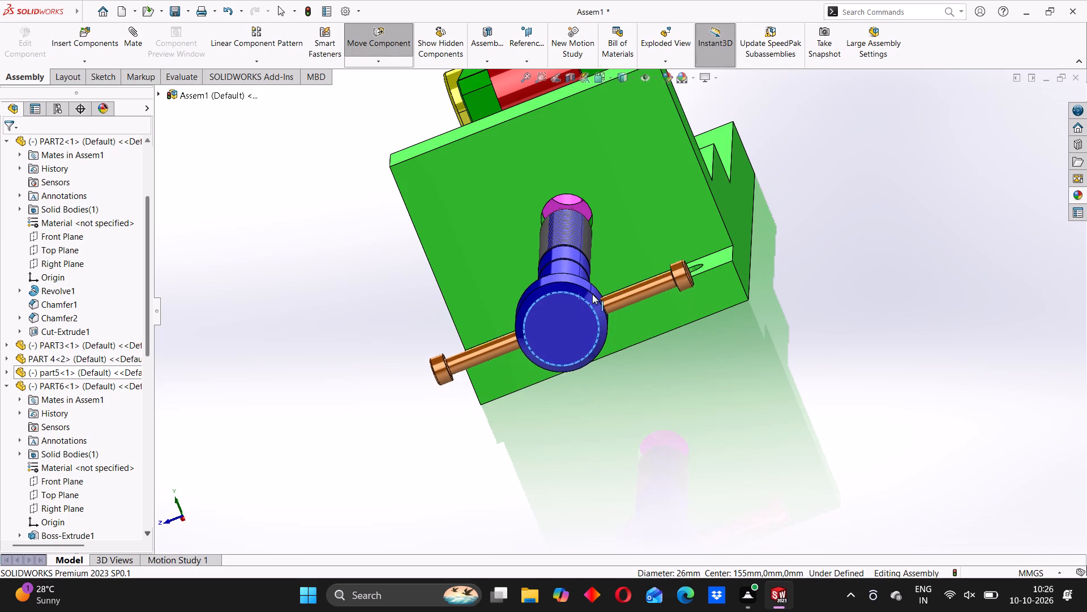
click(374, 294)
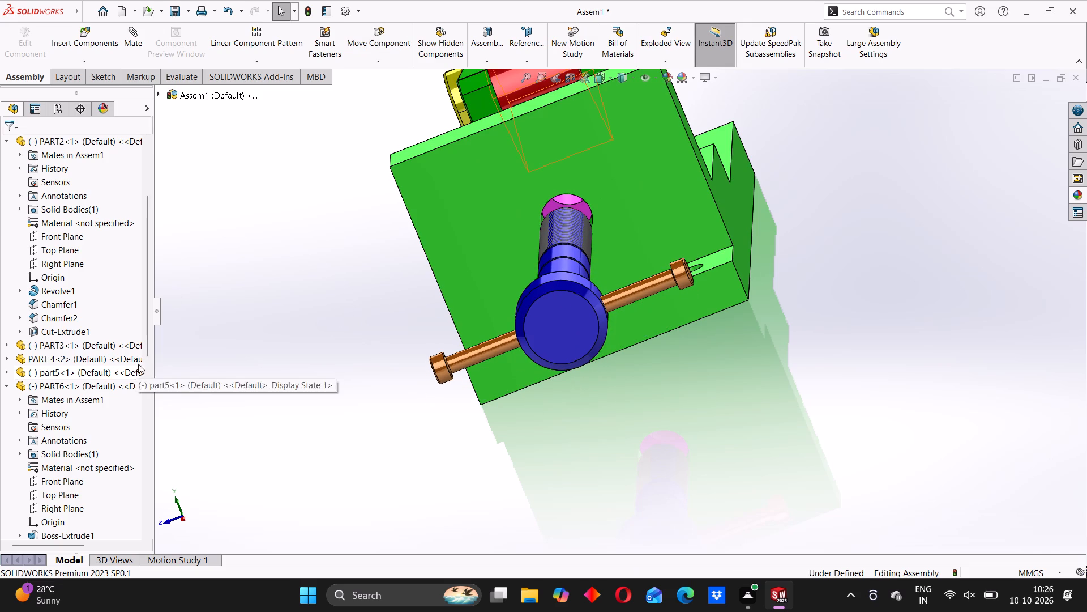
Delete the Coincident5 mate between PART2 and PART6.
drag(147, 337, 123, 566)
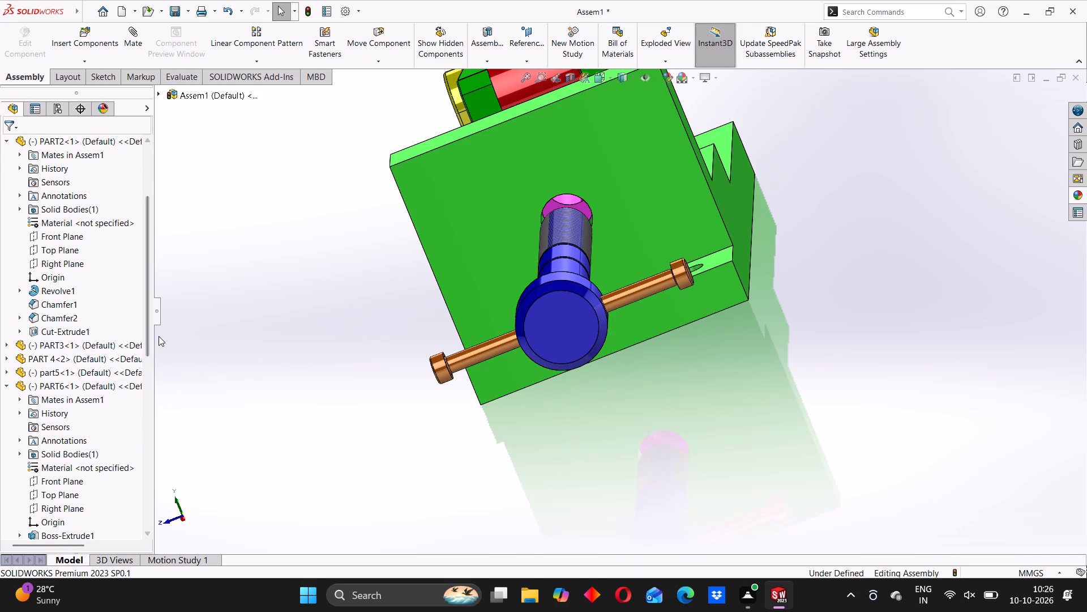
drag(149, 341, 154, 539)
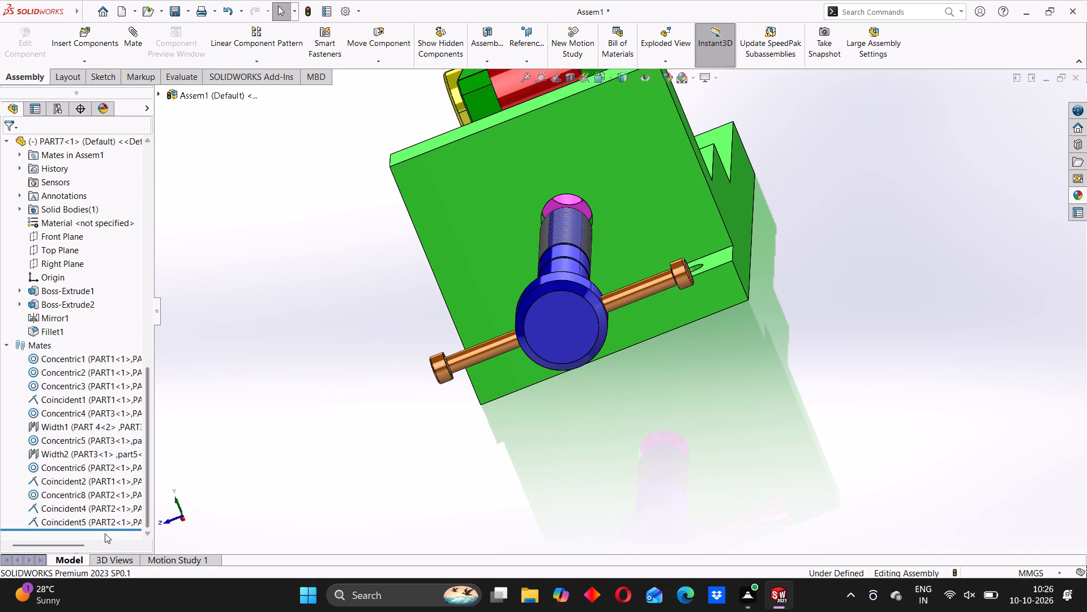
click(89, 524)
middle_drag(285, 400, 315, 419)
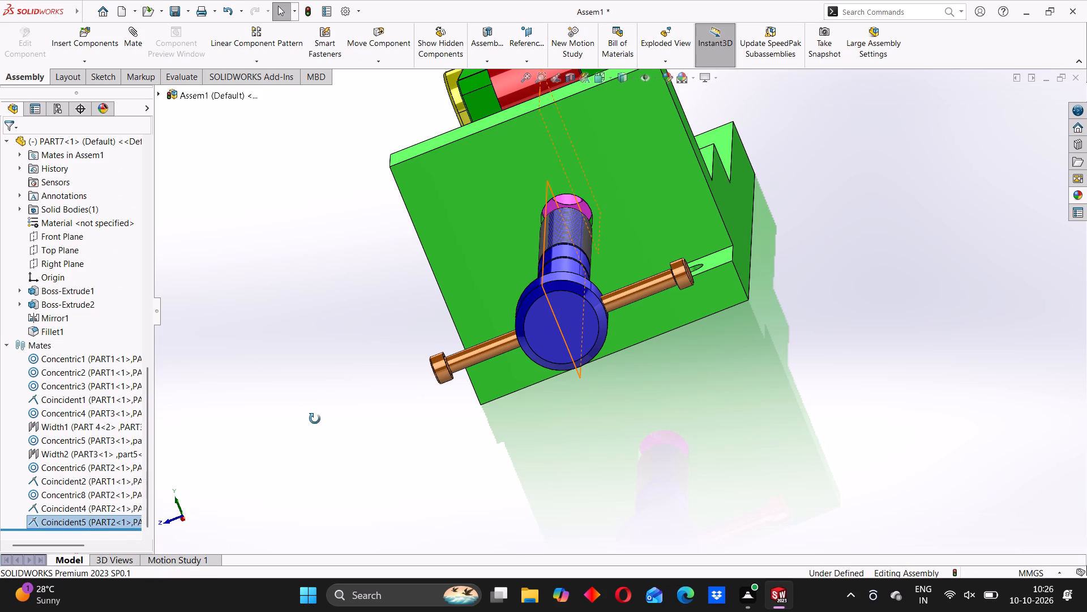
middle_drag(315, 419, 322, 423)
right_click(88, 520)
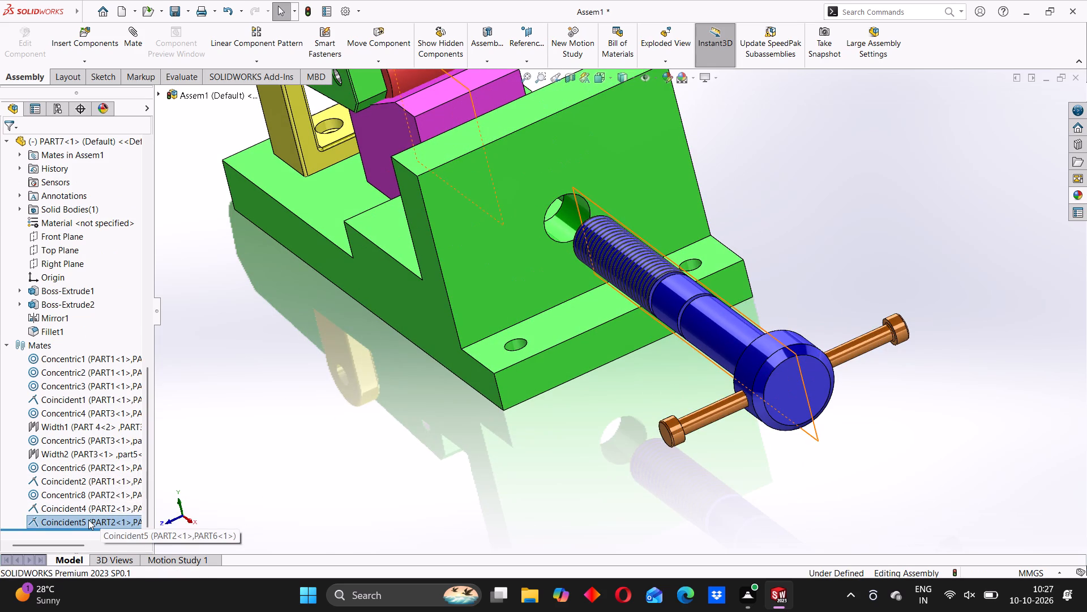
click(120, 432)
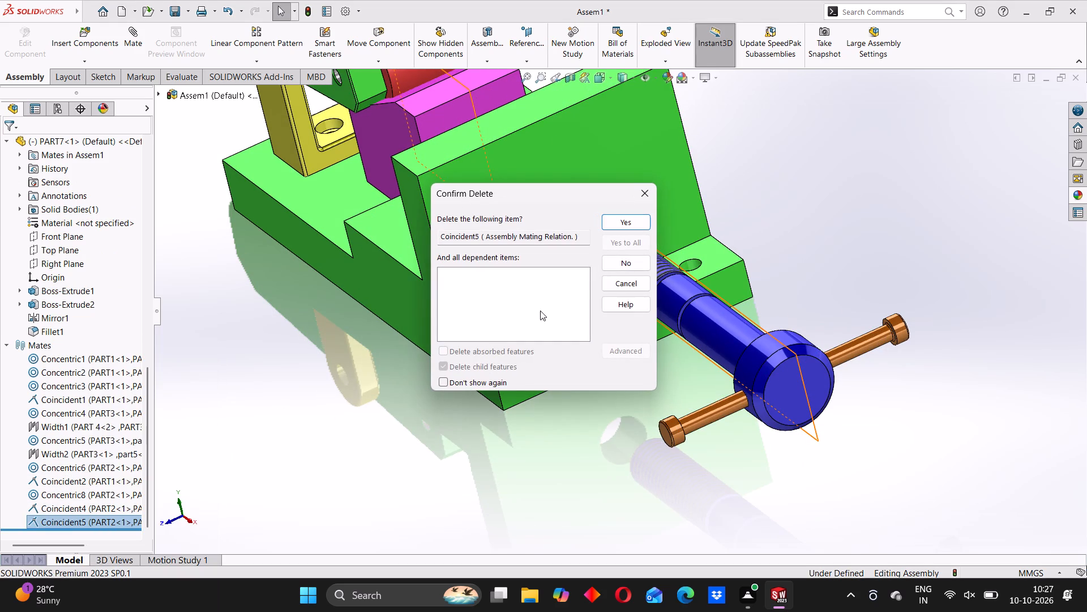
click(623, 213)
click(624, 219)
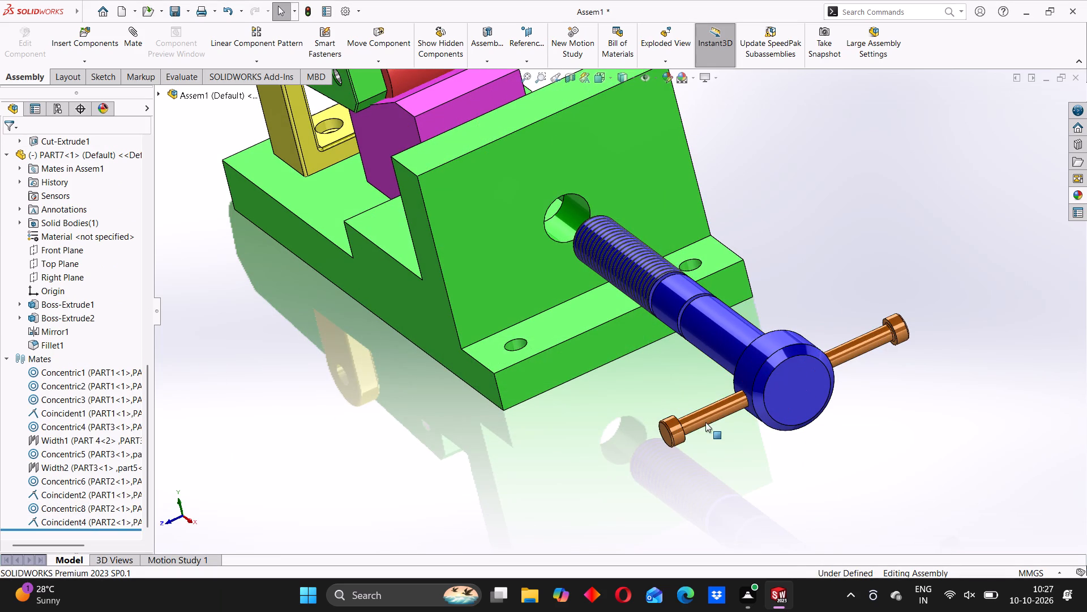
Swing the PART7 handle around the screw axis outside PART1 to check that PART2 turns and slides with it.
drag(701, 416, 790, 411)
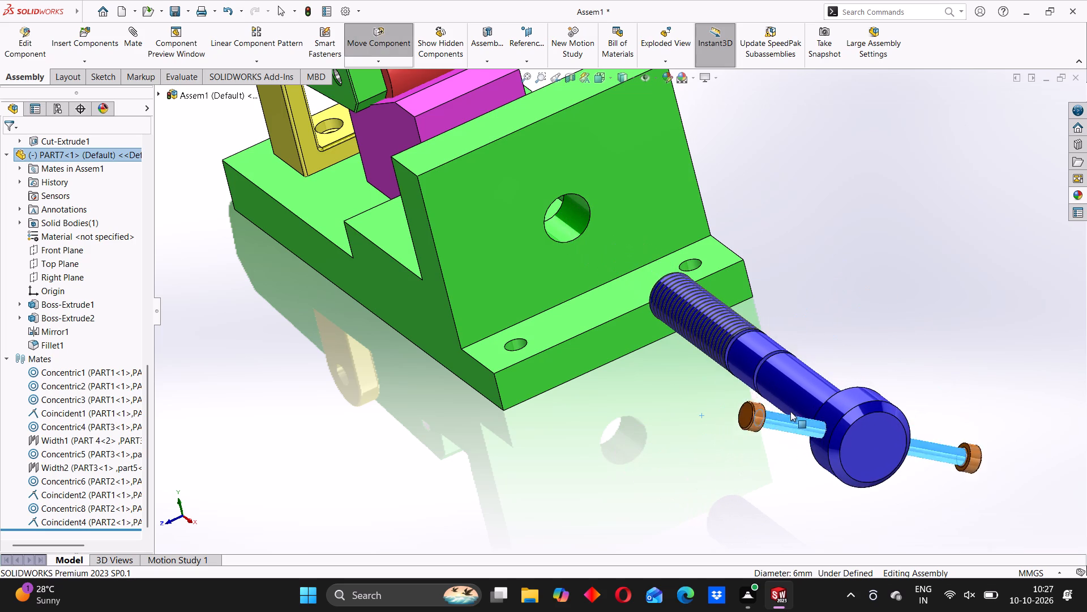
drag(790, 411, 805, 443)
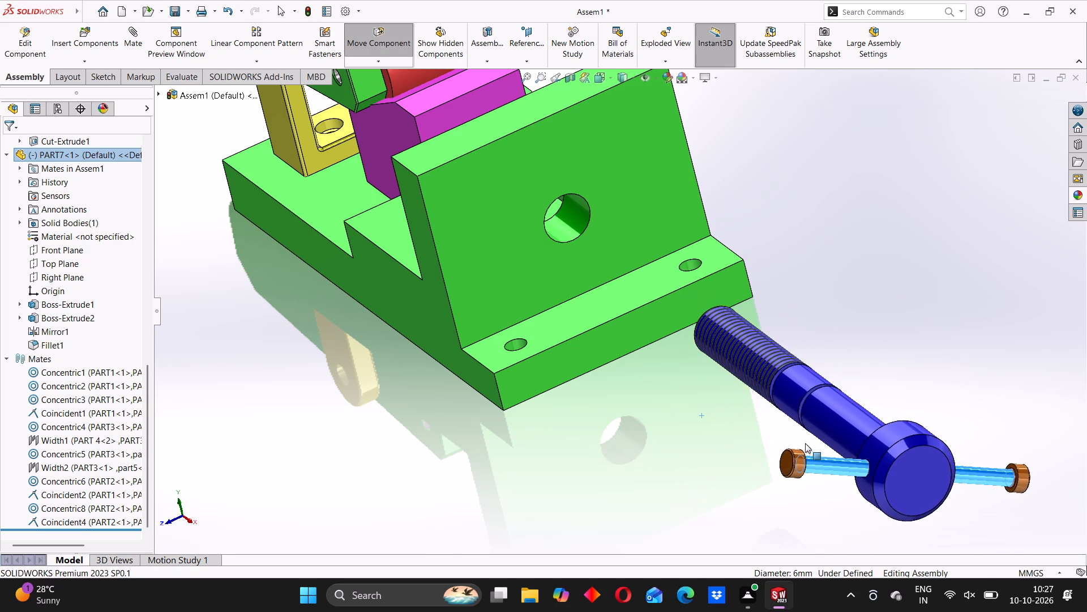
drag(805, 443, 767, 365)
middle_drag(571, 421, 536, 398)
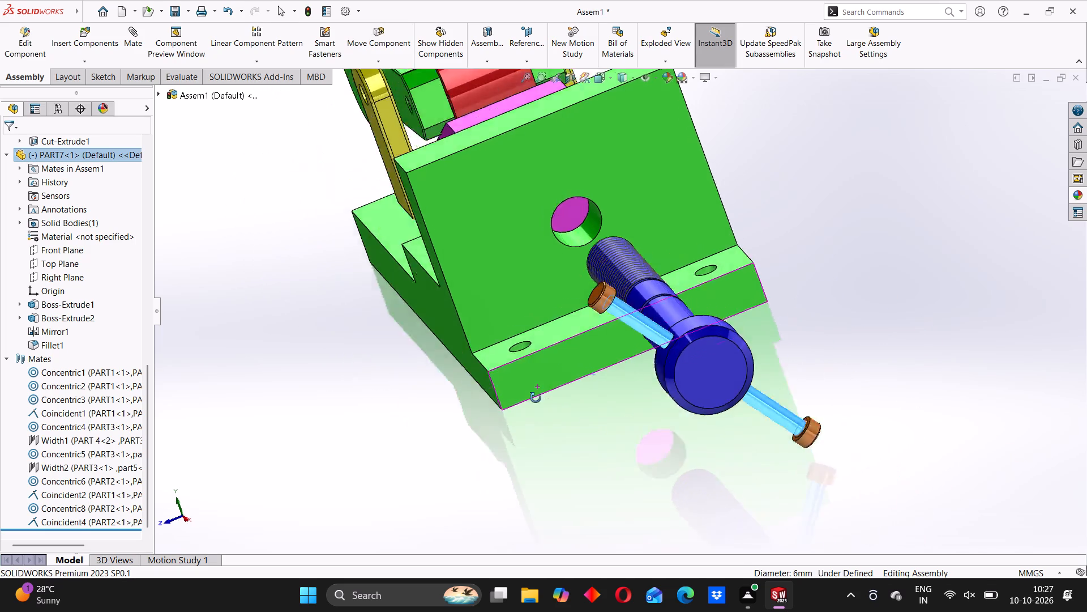
middle_drag(536, 398, 474, 396)
click(429, 417)
middle_drag(422, 419, 497, 417)
Turn the PART2 screw by its head and move it through the hole in PART1's upright wall toward PART6.
drag(743, 299, 731, 363)
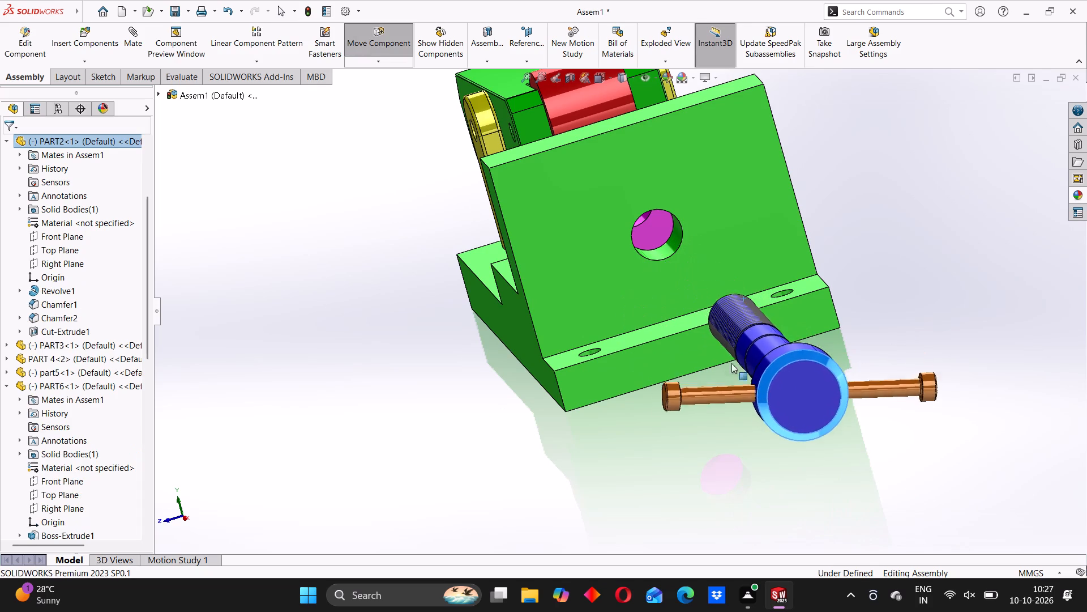
drag(731, 363, 734, 312)
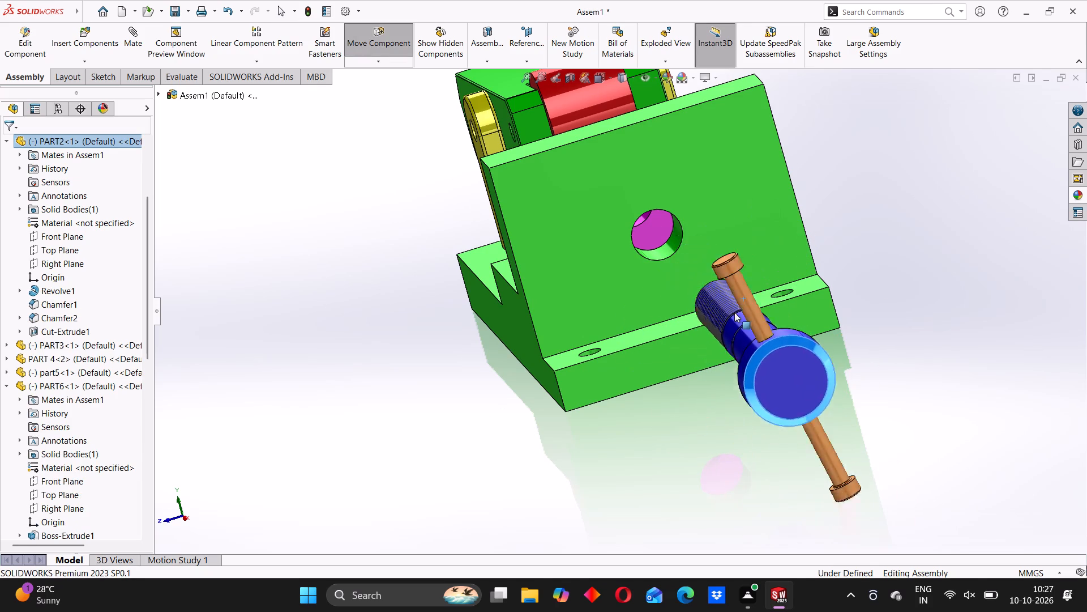
drag(734, 312, 709, 409)
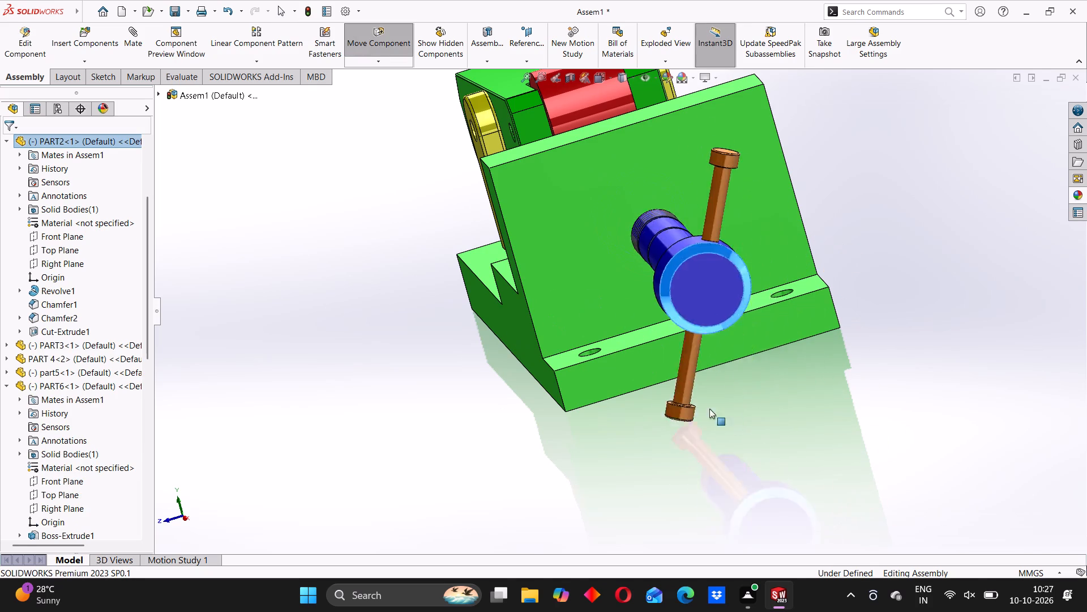
drag(709, 409, 622, 329)
scroll(643, 314, up, 4)
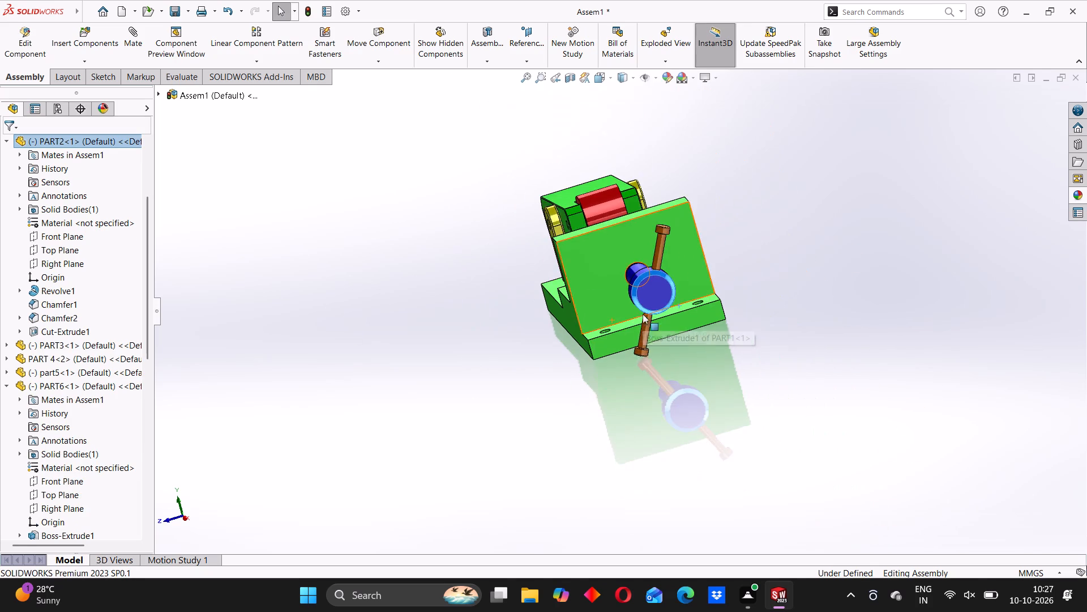
middle_drag(597, 351, 648, 355)
click(523, 358)
scroll(747, 263, down, 2)
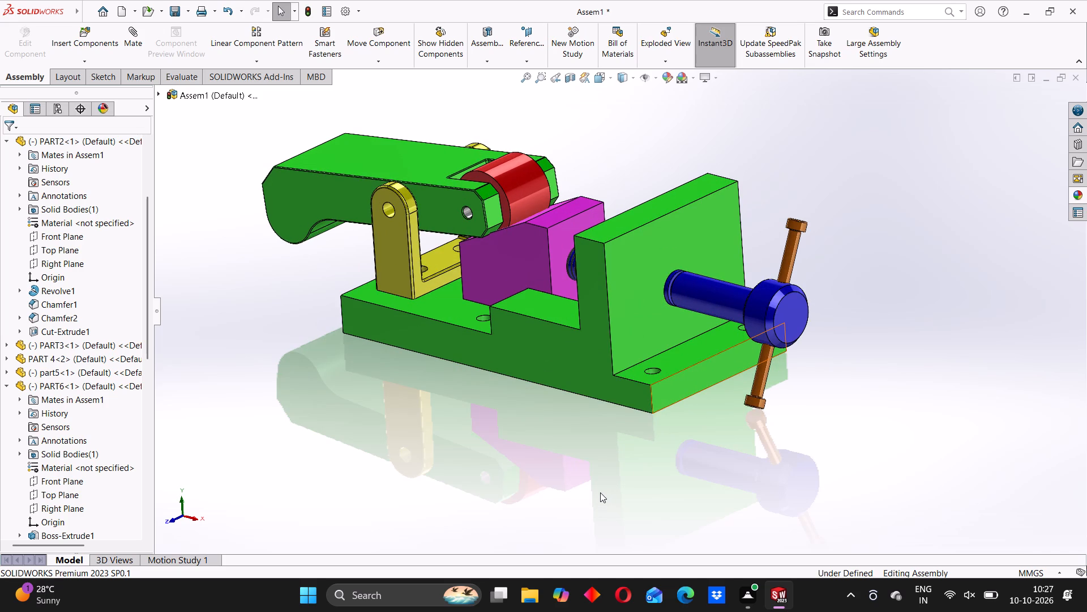
Rotate the inserted PART2 screw repeatedly by its shank to check its turning and axial movement in PART1.
middle_drag(651, 474, 668, 471)
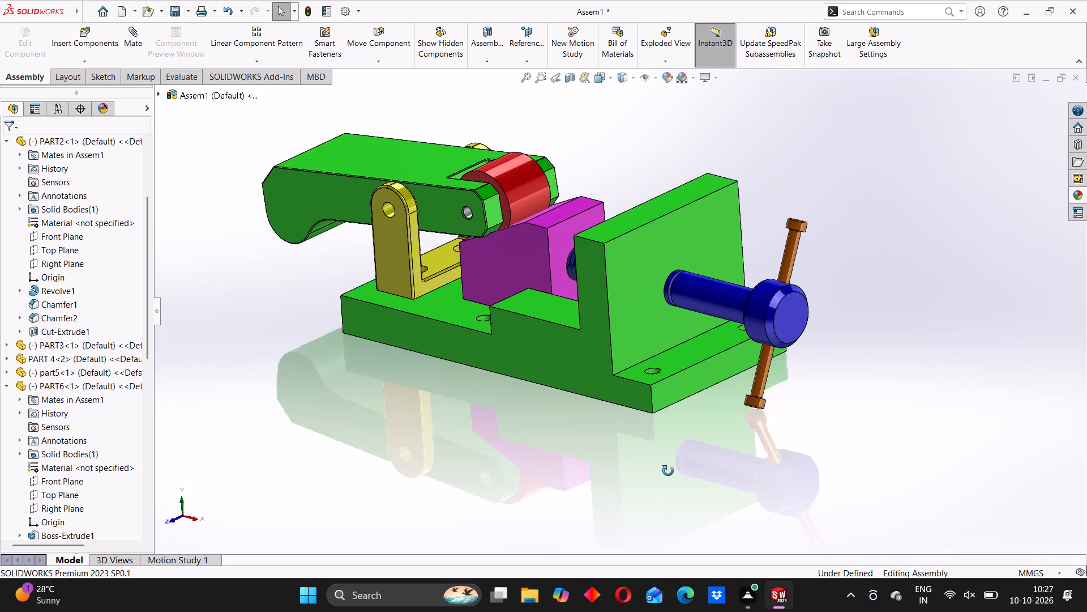
middle_drag(668, 471, 709, 456)
drag(803, 295, 773, 369)
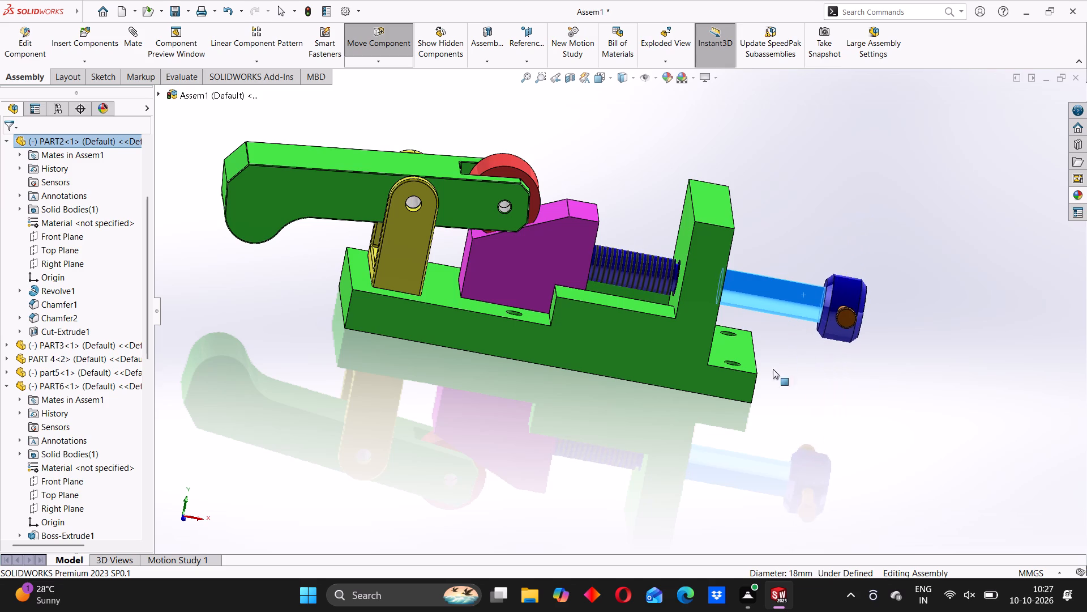
drag(773, 369, 764, 408)
drag(762, 290, 750, 357)
drag(772, 292, 754, 349)
drag(776, 283, 758, 355)
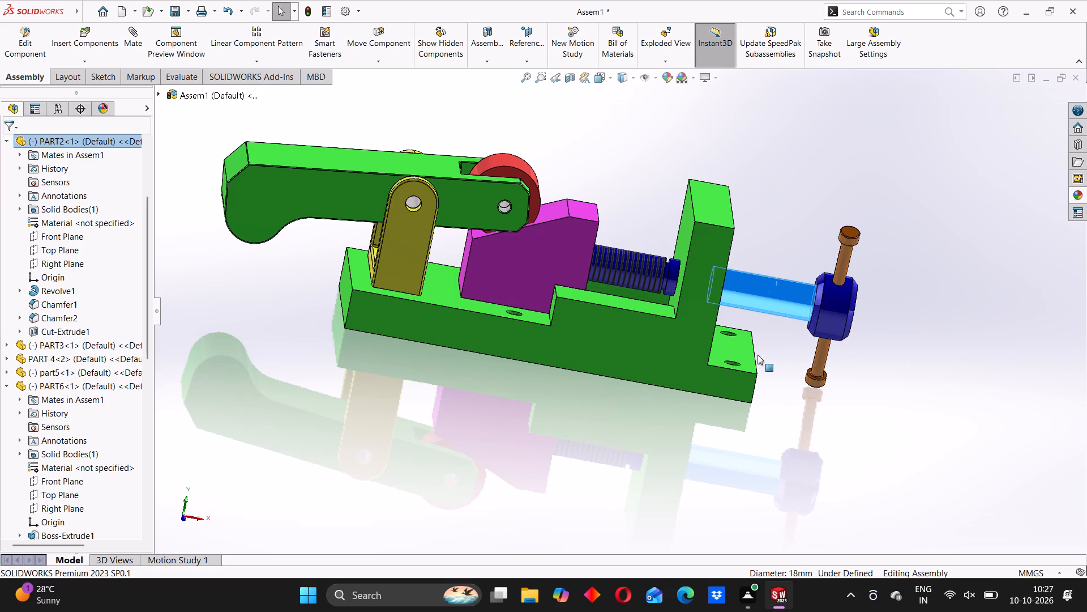
drag(758, 355, 753, 362)
middle_drag(842, 375, 791, 418)
click(829, 236)
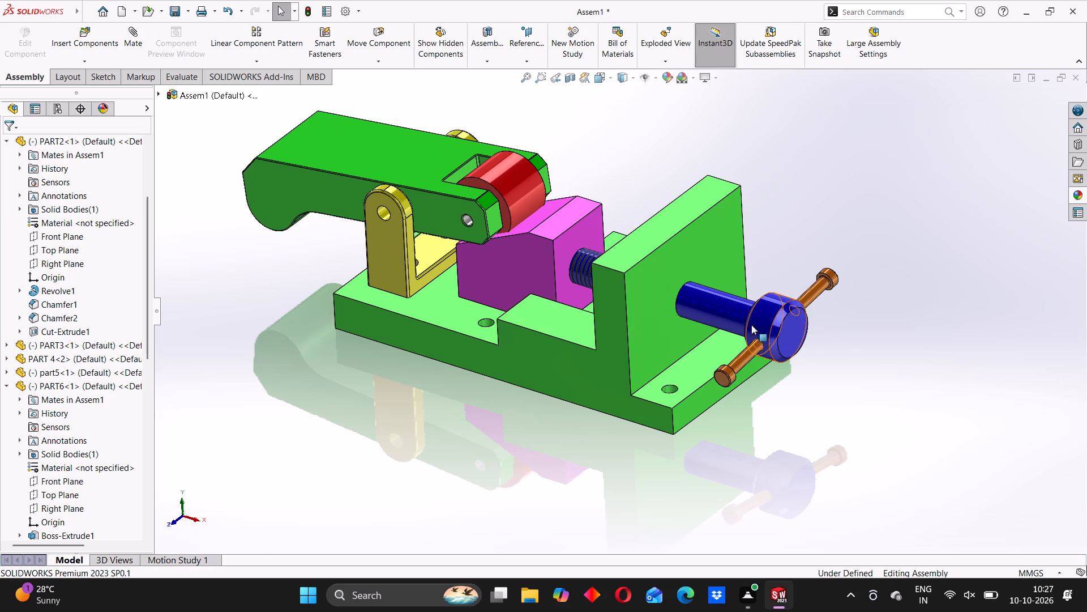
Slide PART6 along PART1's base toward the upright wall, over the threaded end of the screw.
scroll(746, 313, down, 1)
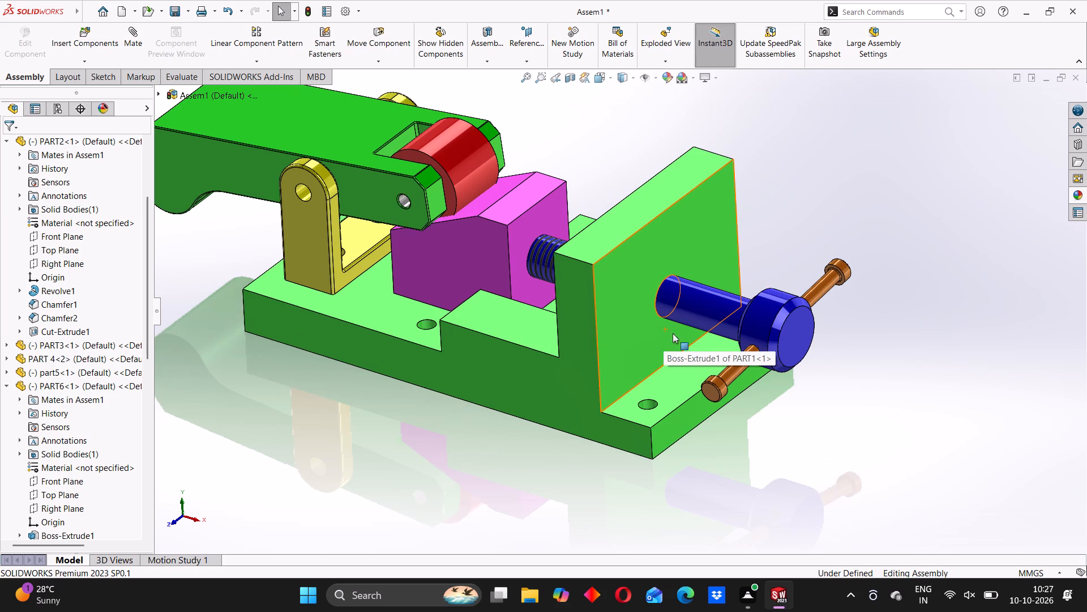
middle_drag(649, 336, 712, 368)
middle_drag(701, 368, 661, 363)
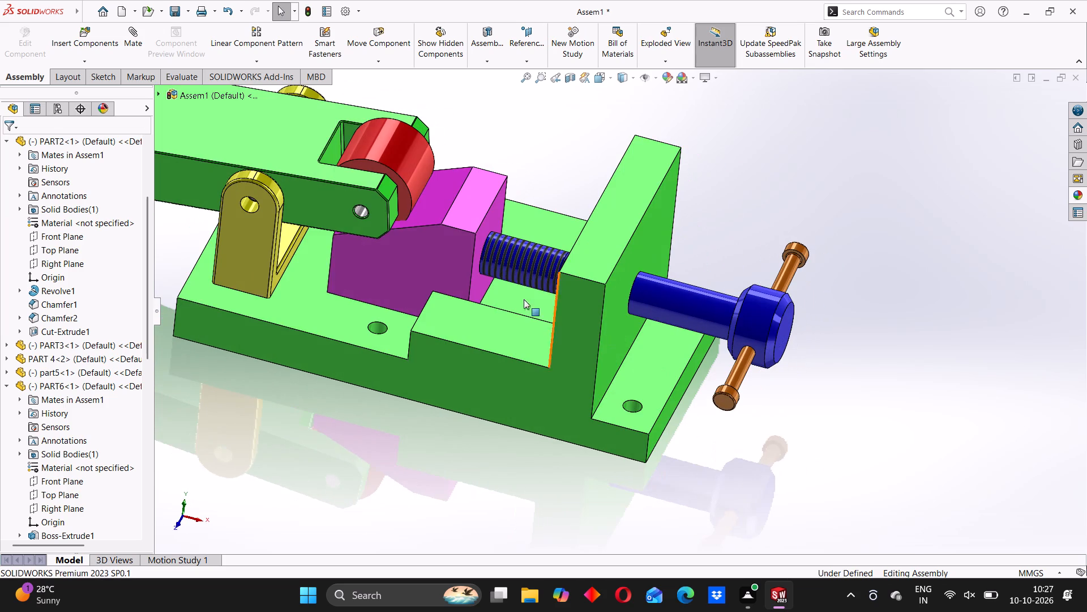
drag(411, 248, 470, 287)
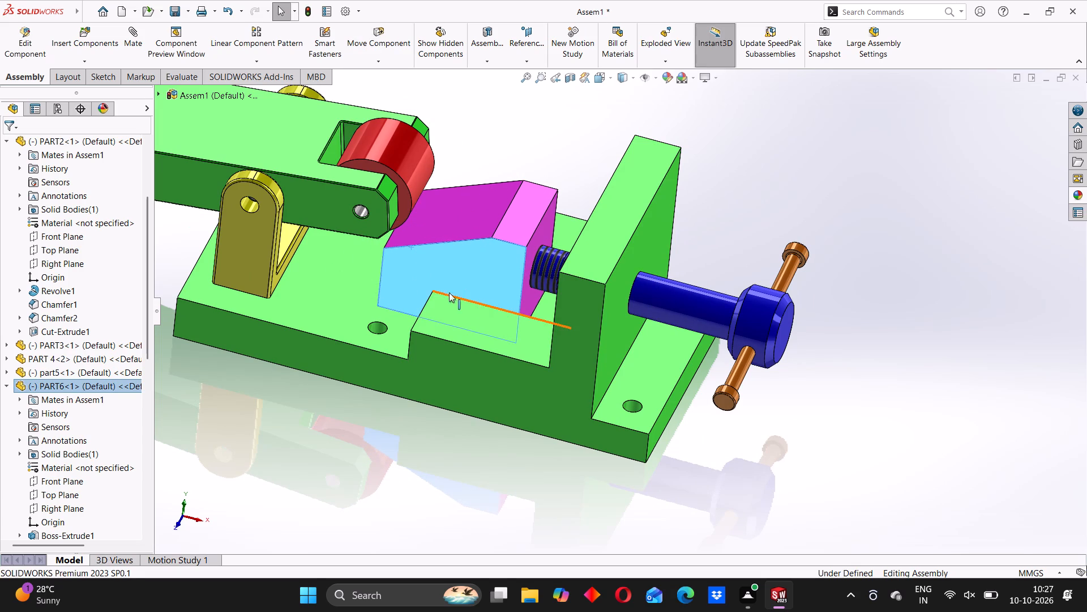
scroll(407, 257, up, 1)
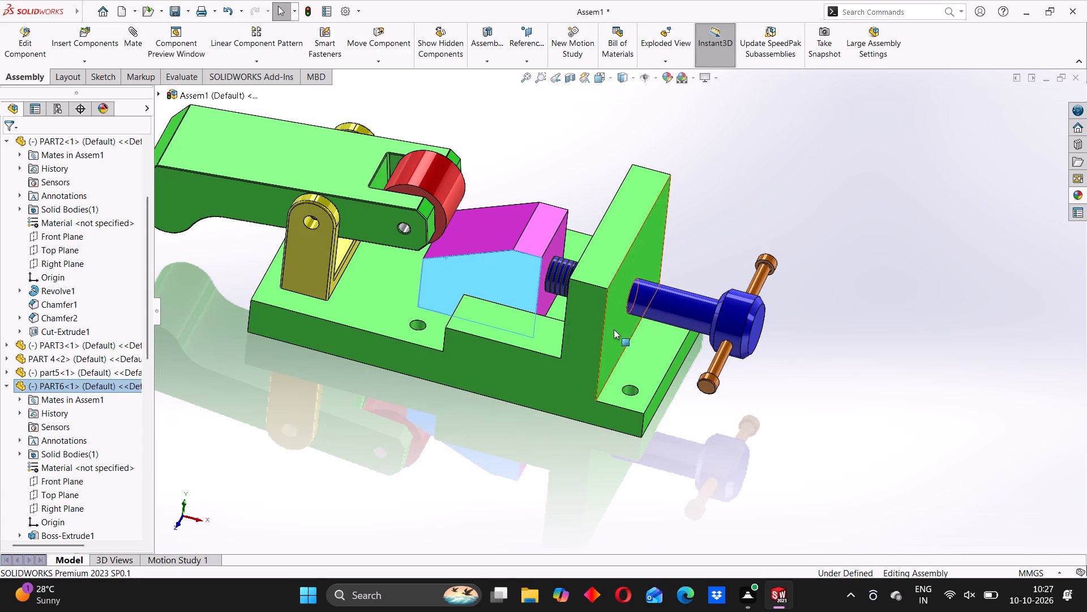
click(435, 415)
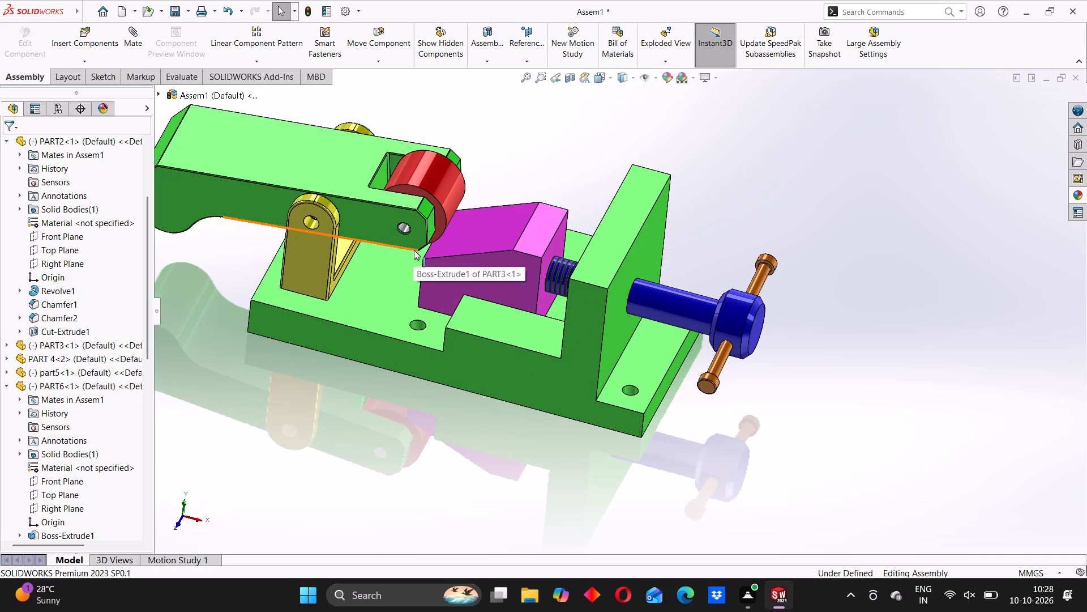
Add a centered Width mate between the two inner side faces of PART1's slot and the two side faces of PART6.
middle_drag(495, 273, 487, 235)
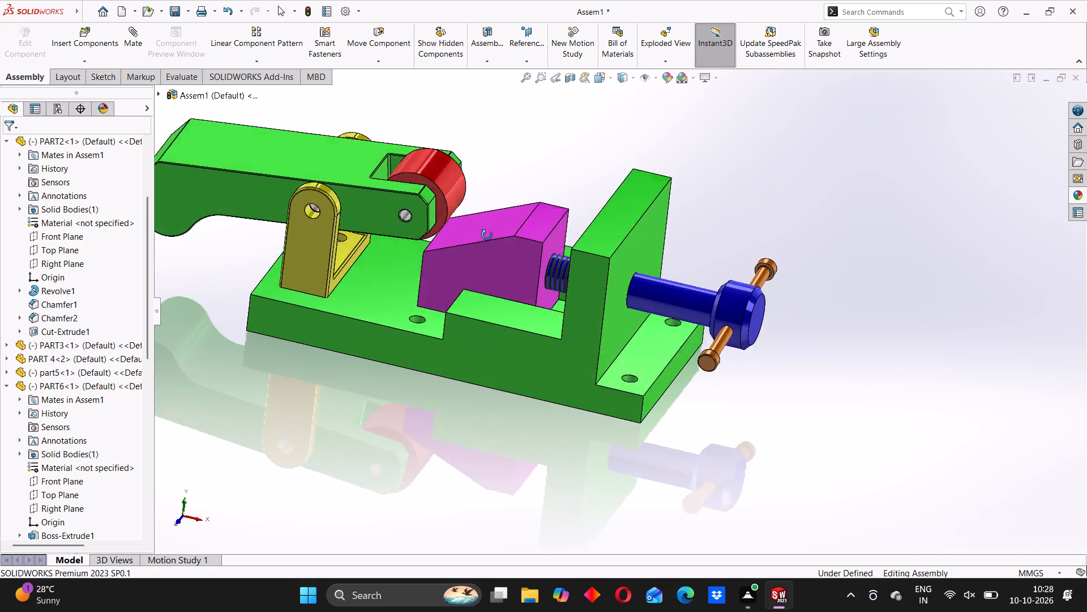
middle_drag(487, 235, 473, 232)
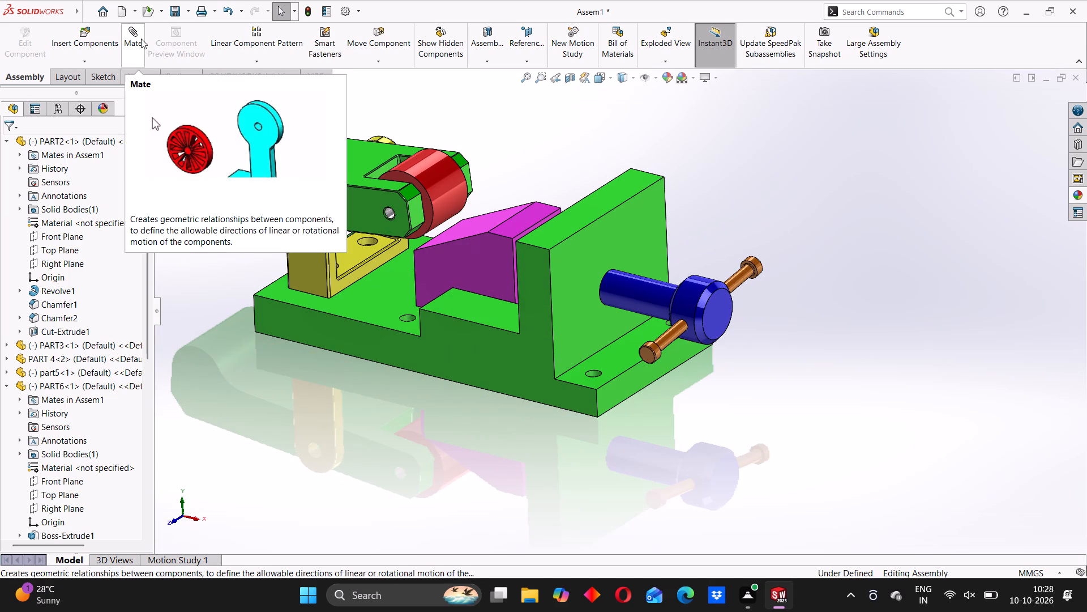
click(141, 39)
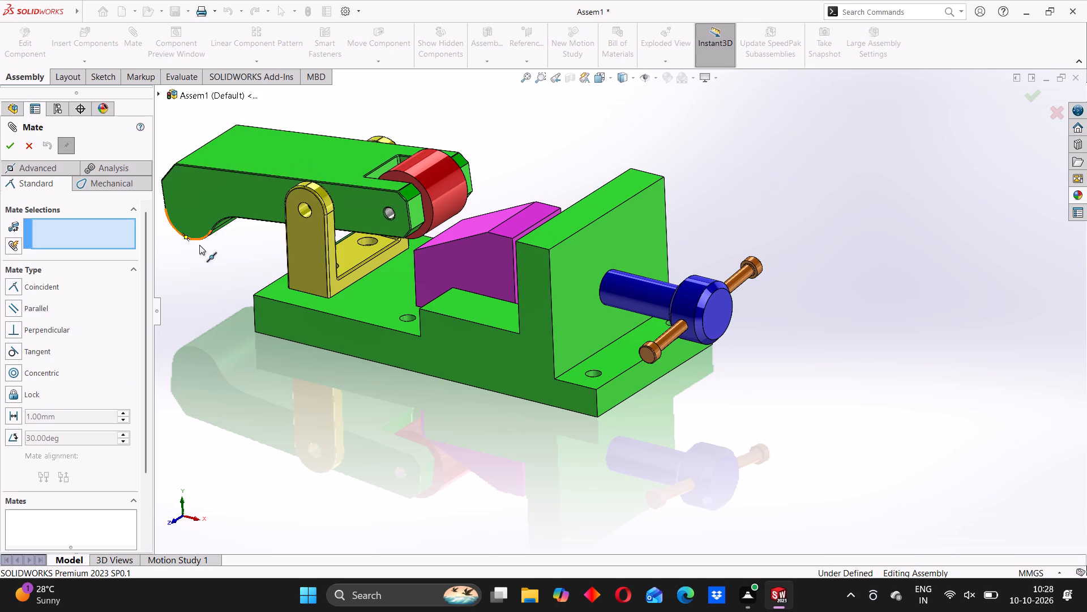
middle_drag(511, 261, 483, 416)
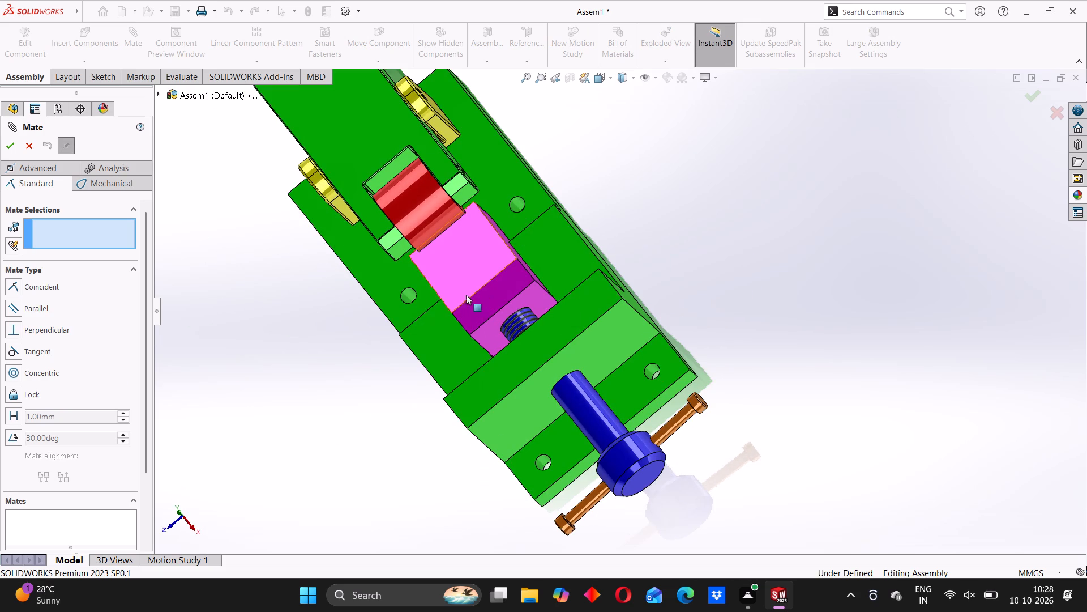
drag(453, 283, 418, 216)
middle_drag(465, 313, 490, 276)
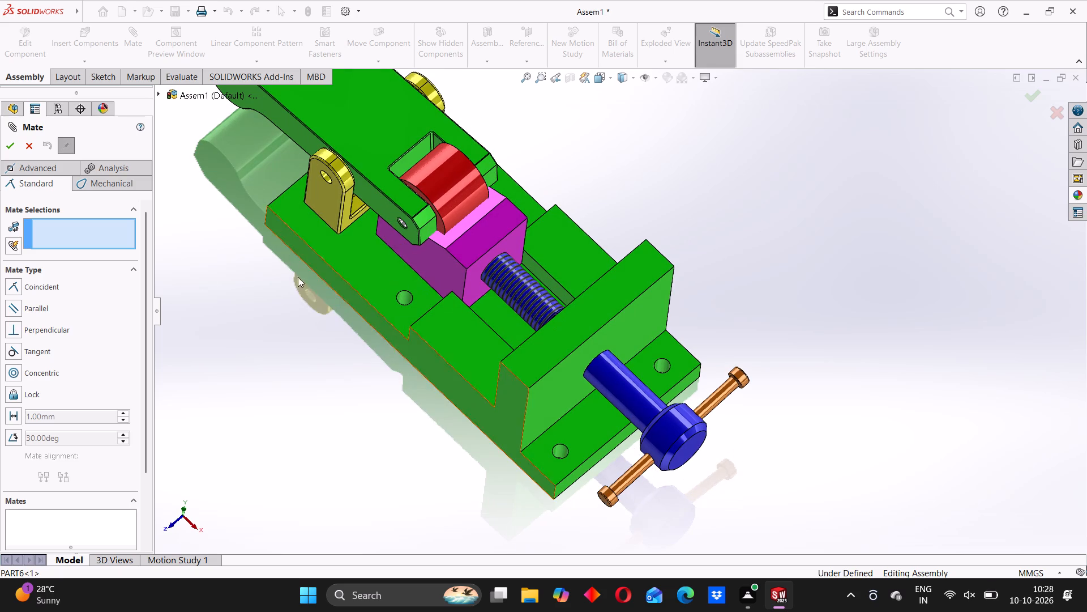
click(31, 169)
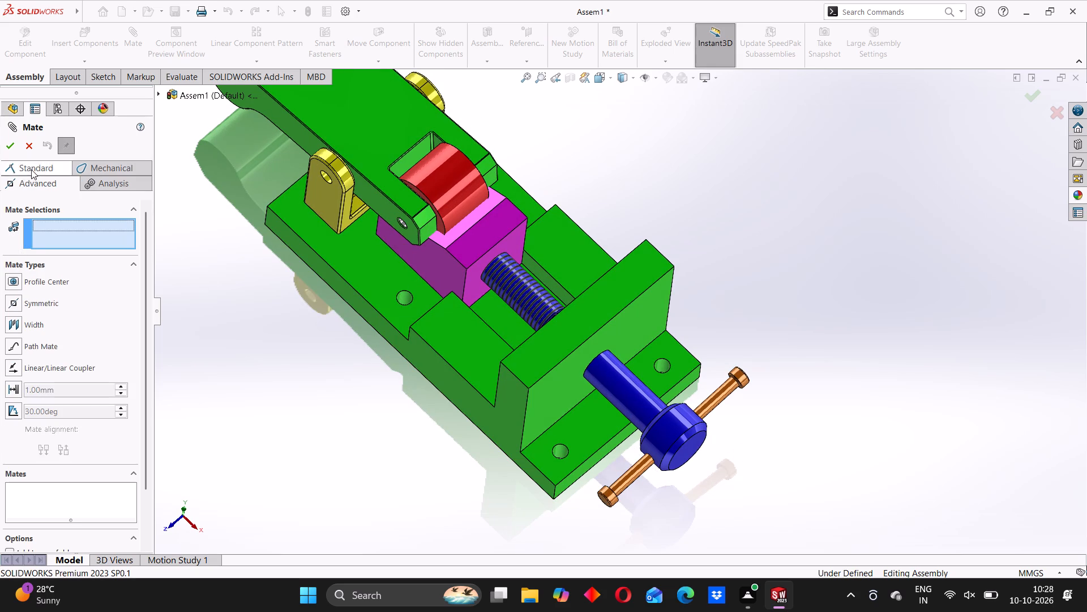
click(15, 331)
middle_drag(507, 316, 509, 343)
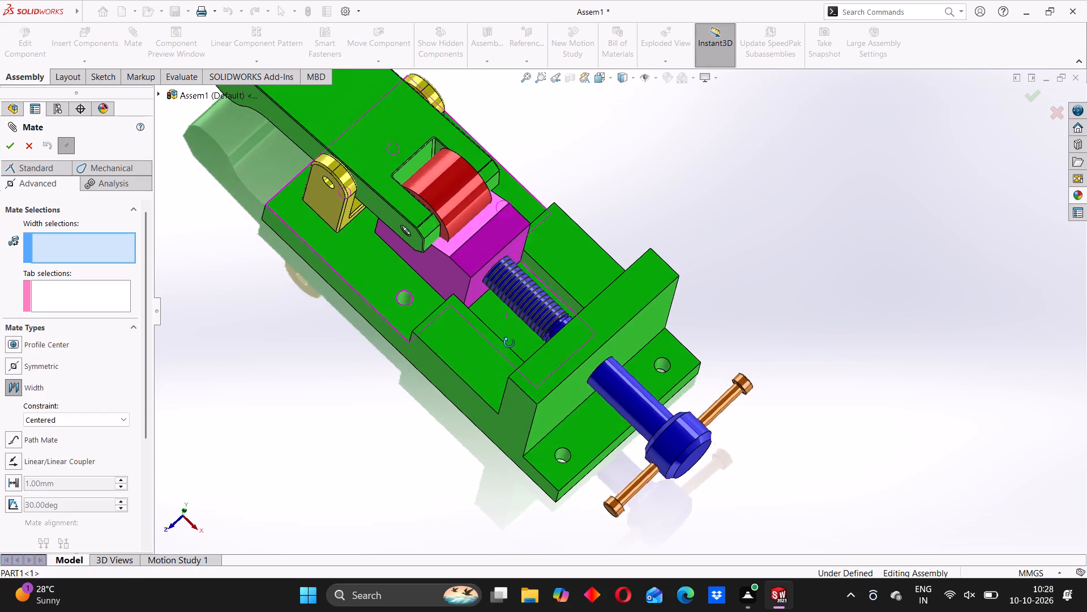
middle_drag(509, 343, 473, 369)
middle_drag(527, 288, 559, 282)
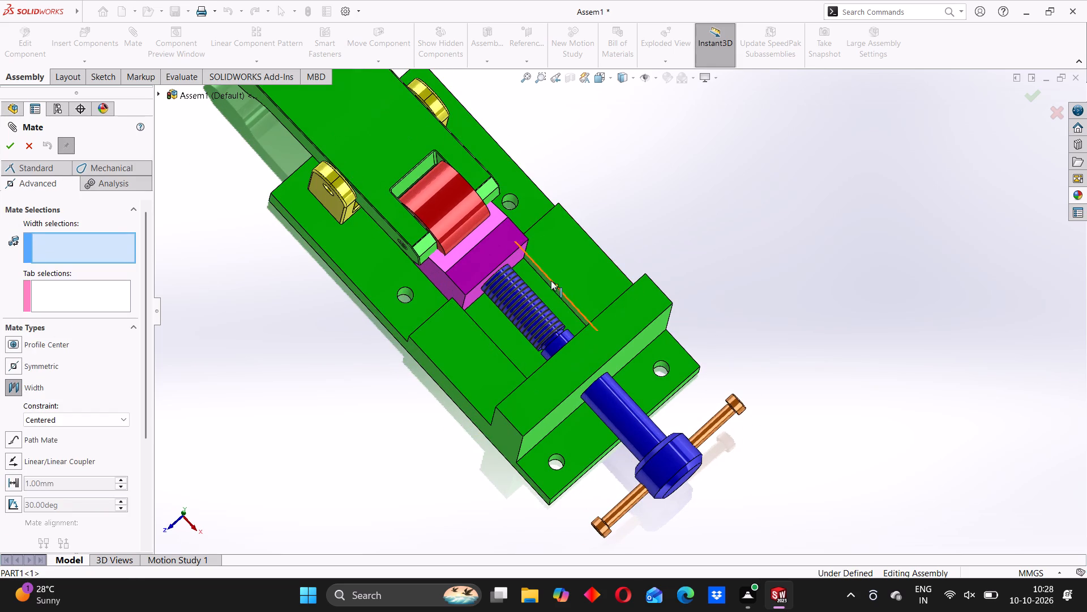
middle_drag(545, 283, 554, 273)
click(549, 275)
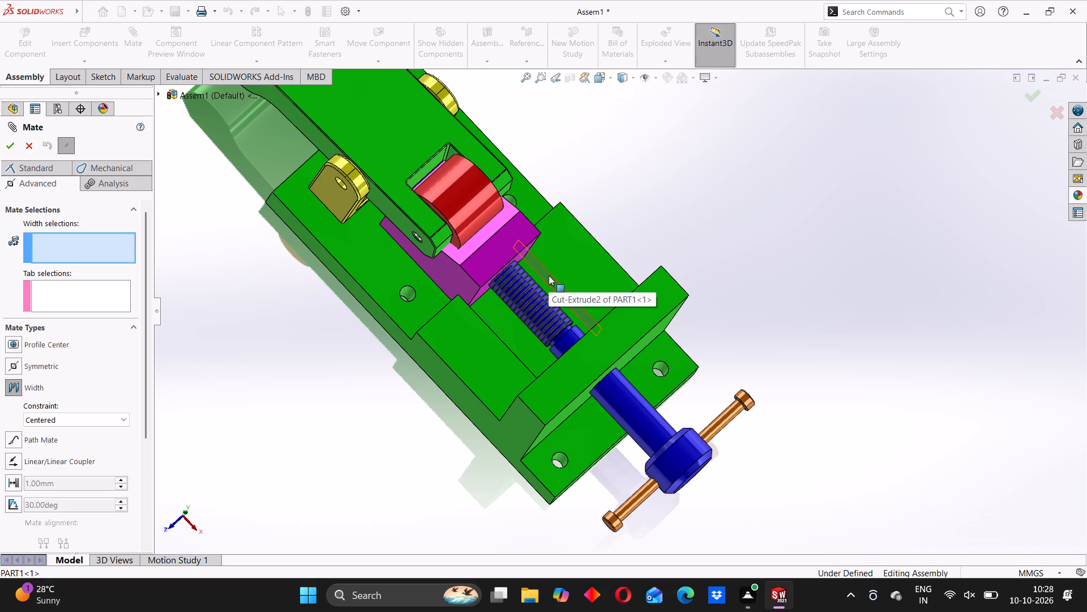
middle_drag(547, 283, 511, 335)
click(470, 326)
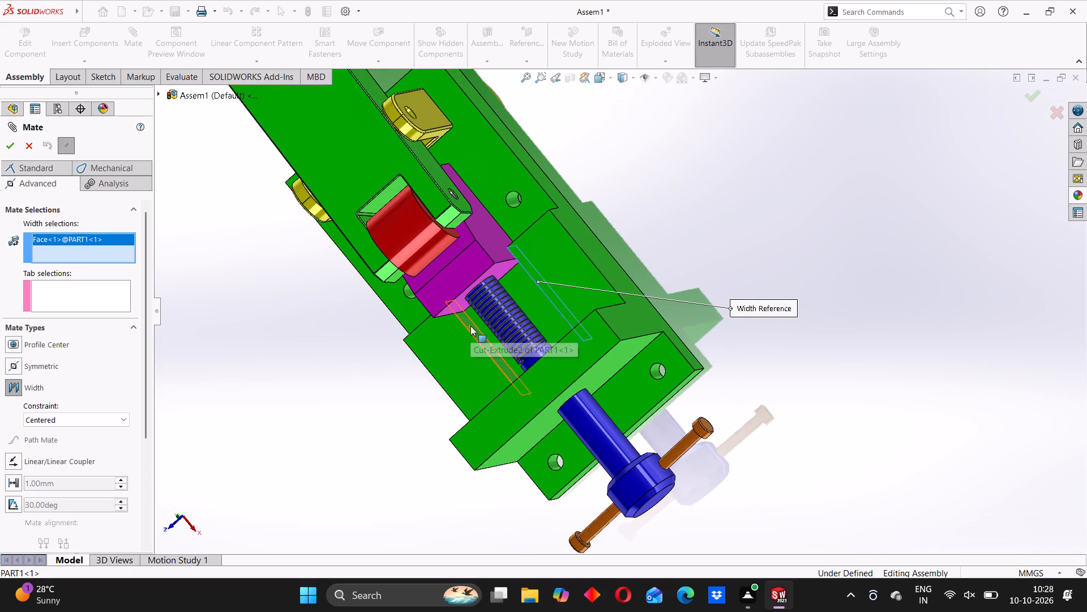
middle_drag(428, 341, 485, 245)
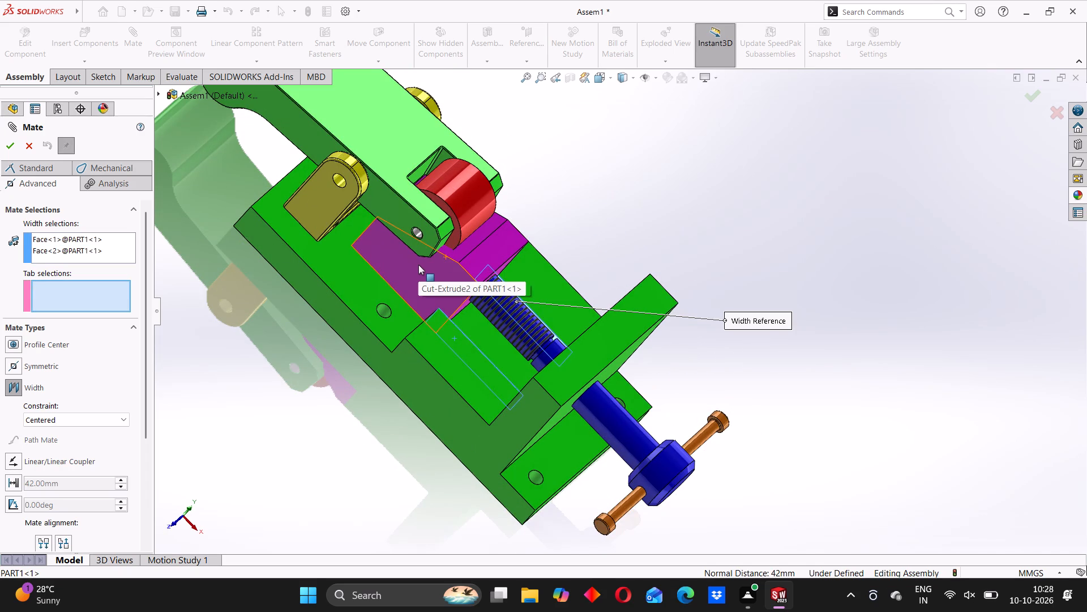
click(418, 265)
middle_drag(455, 246, 397, 325)
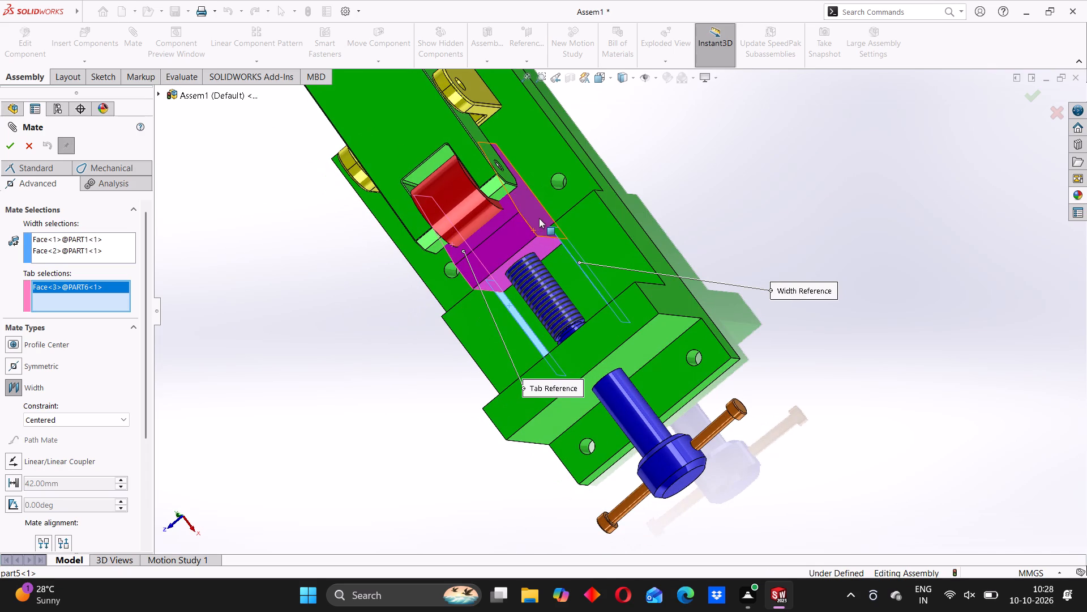
click(539, 218)
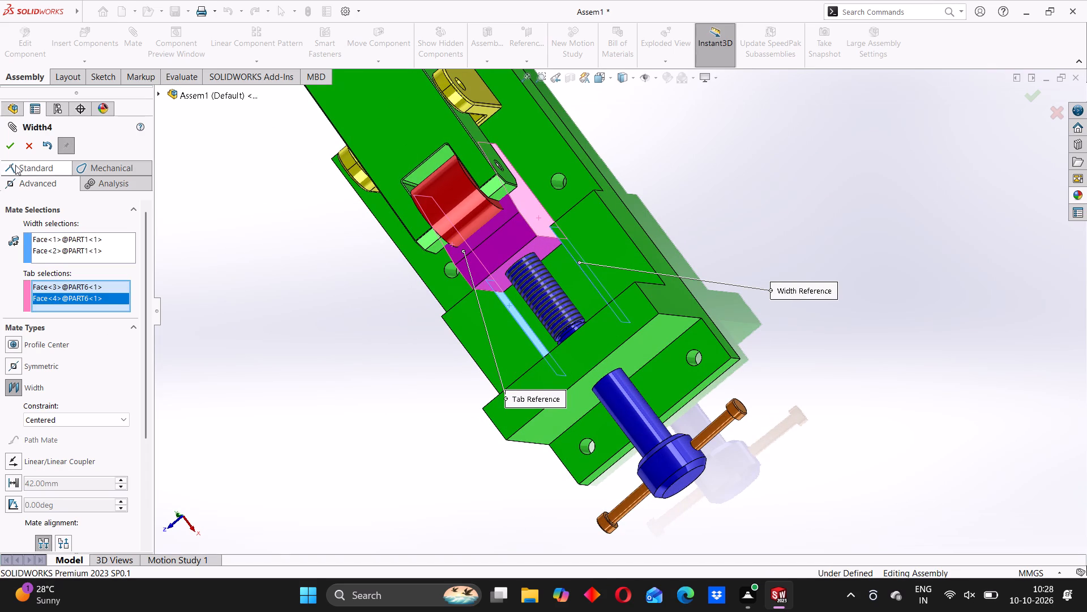
click(13, 148)
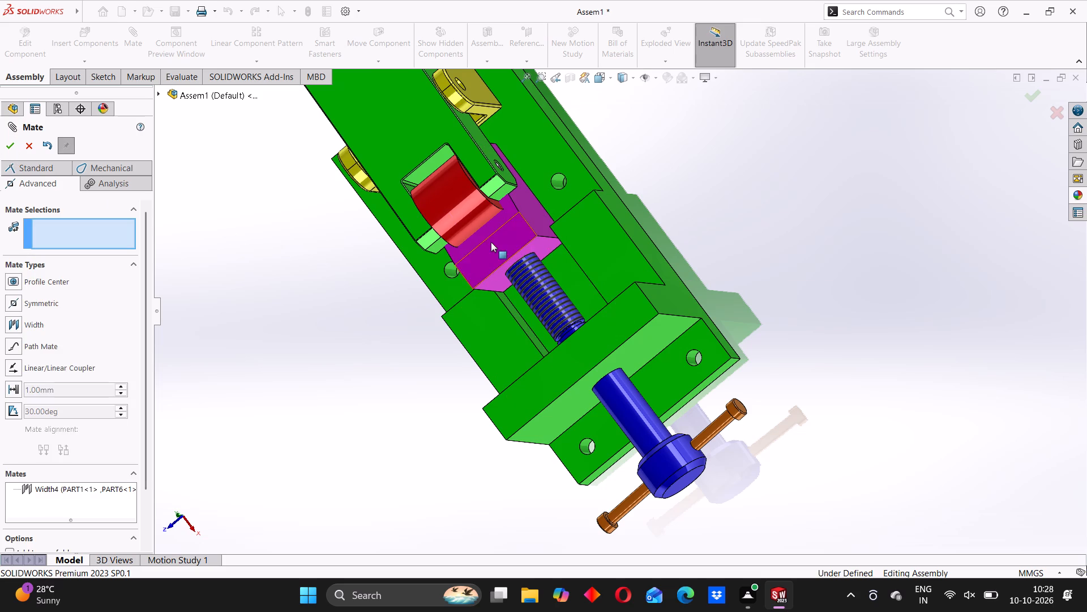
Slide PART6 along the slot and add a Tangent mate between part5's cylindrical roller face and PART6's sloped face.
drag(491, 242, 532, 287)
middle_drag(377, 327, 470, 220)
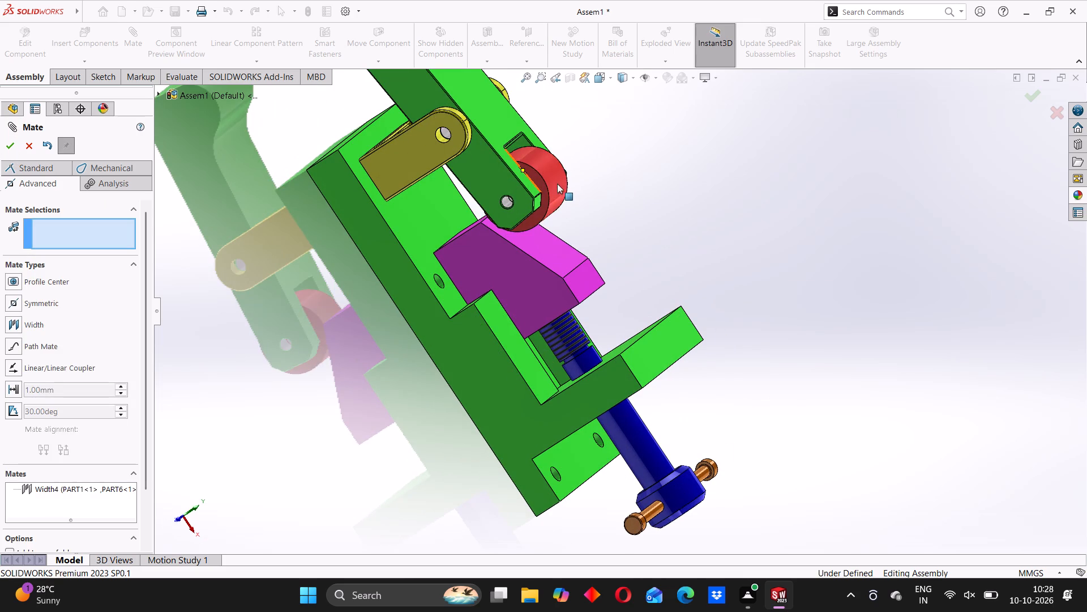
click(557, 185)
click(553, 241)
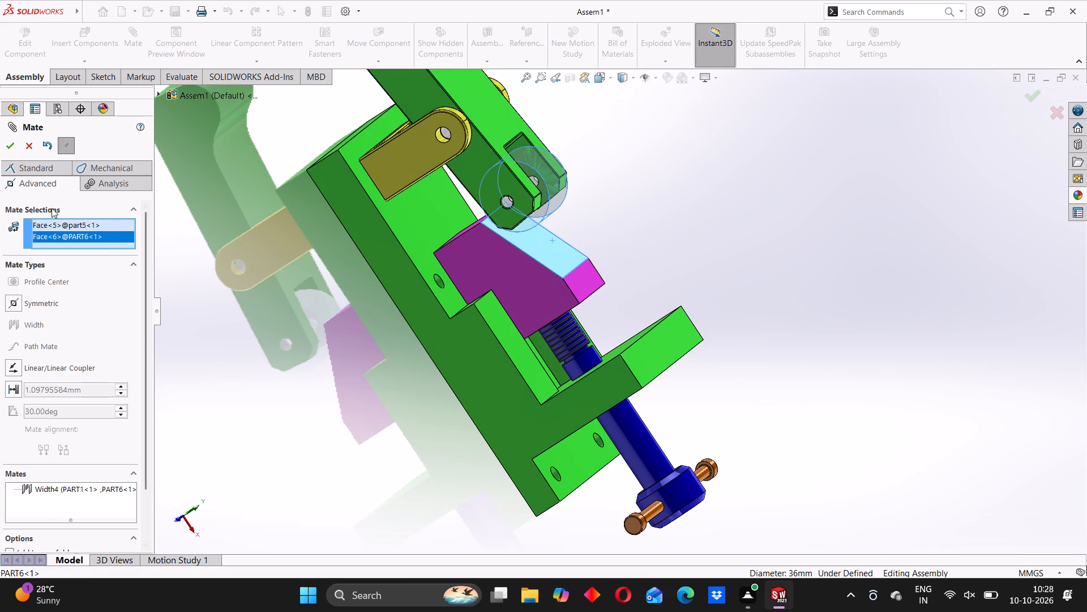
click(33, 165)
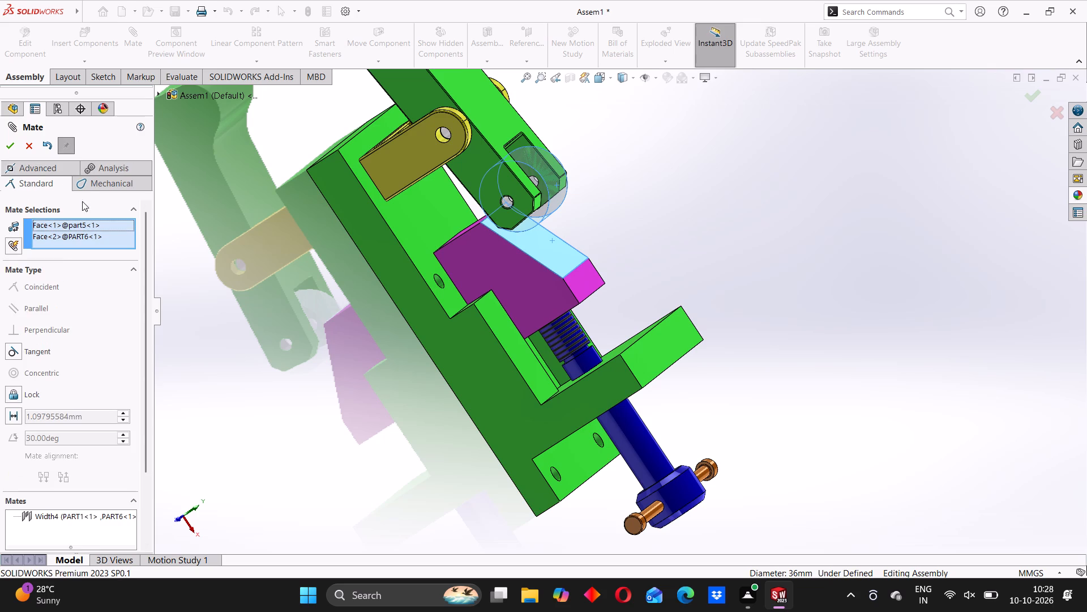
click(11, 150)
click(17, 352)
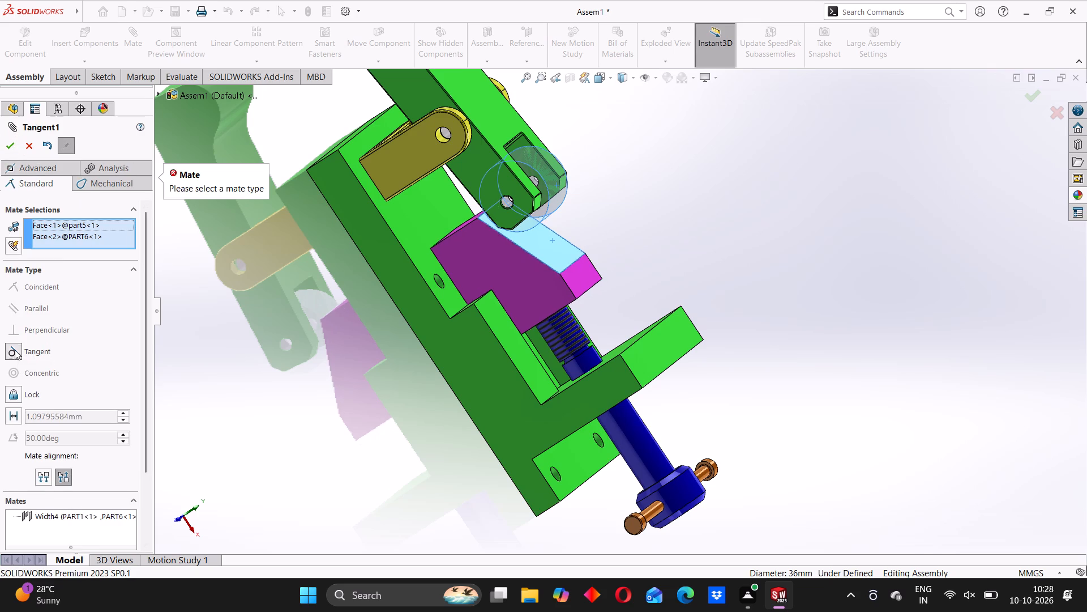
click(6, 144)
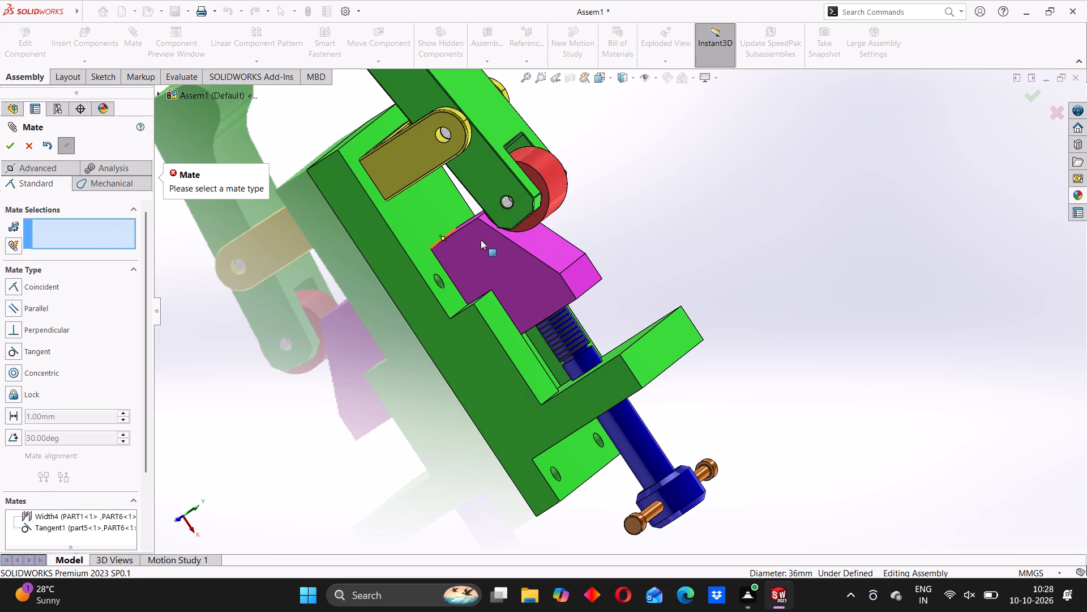
Slide PART6 back and forth along PART1 to check how the part5 roller and PART3 arm follow its slope.
drag(481, 240, 435, 185)
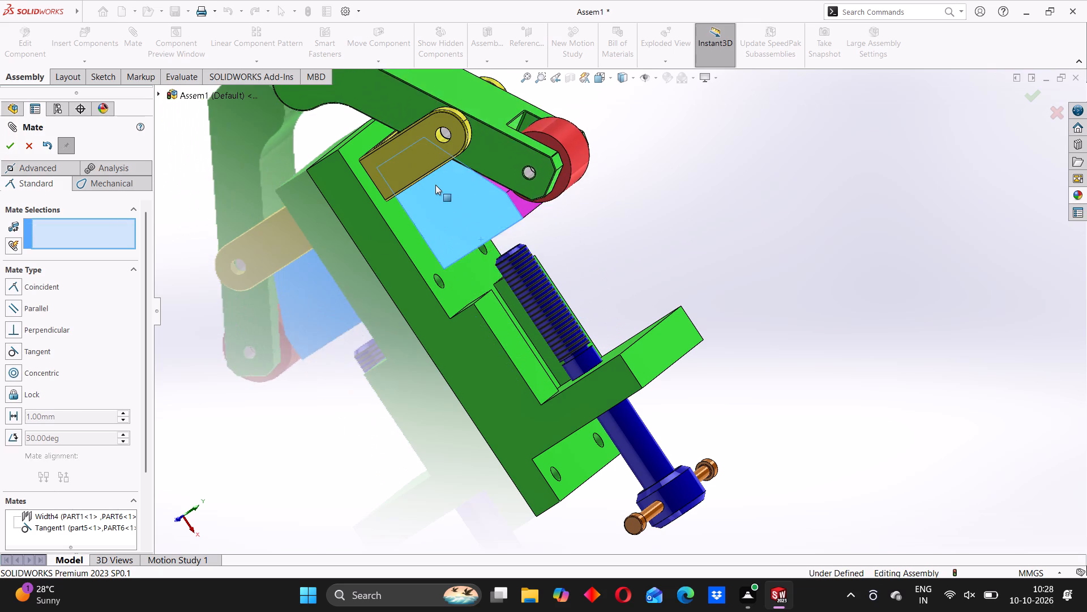
drag(435, 185, 536, 304)
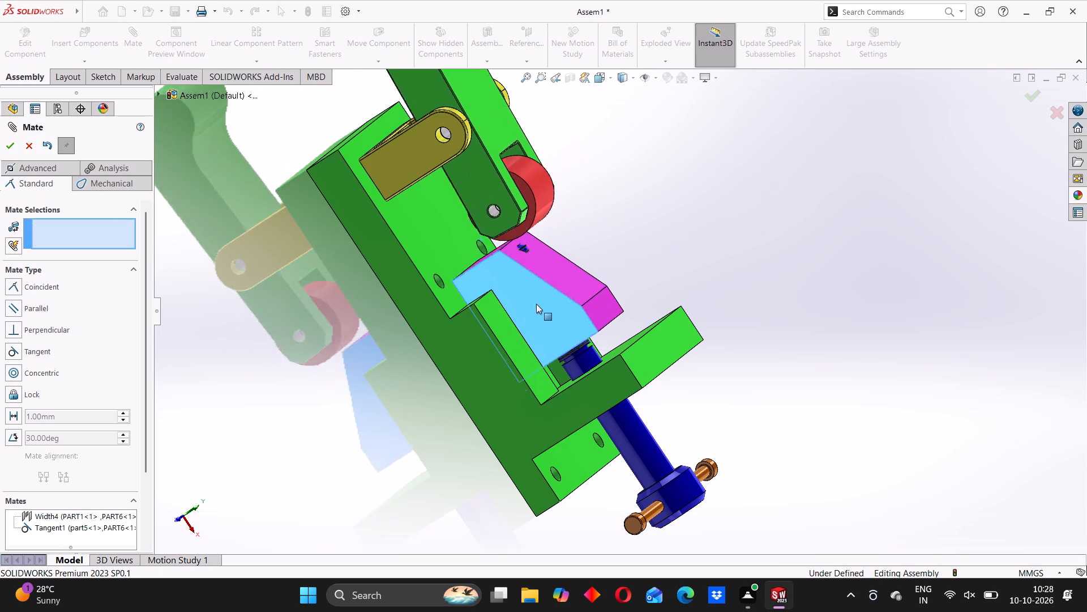
drag(536, 304, 417, 163)
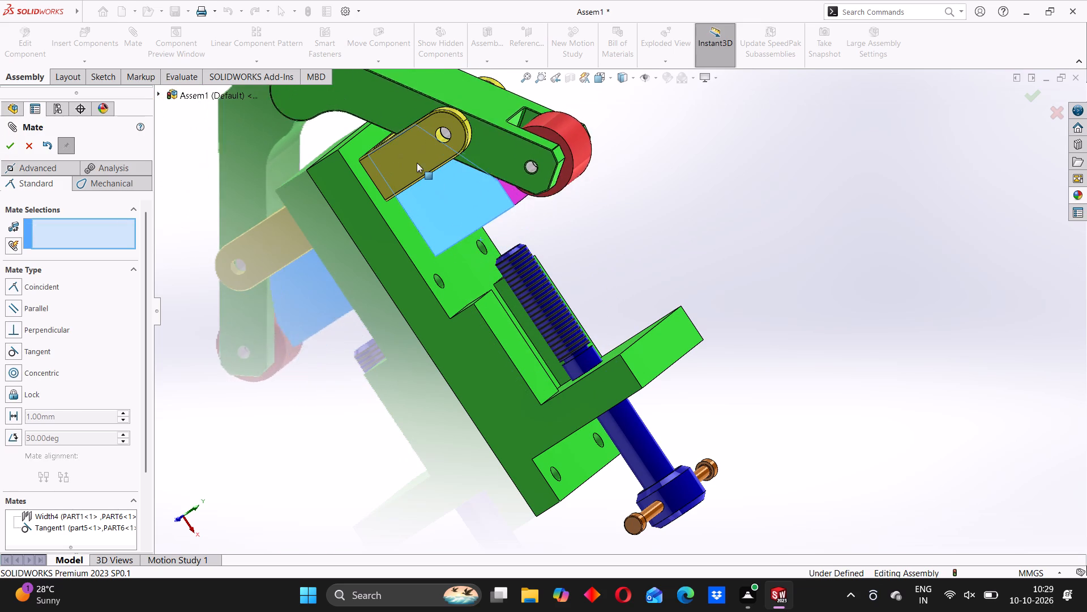
drag(417, 163, 555, 331)
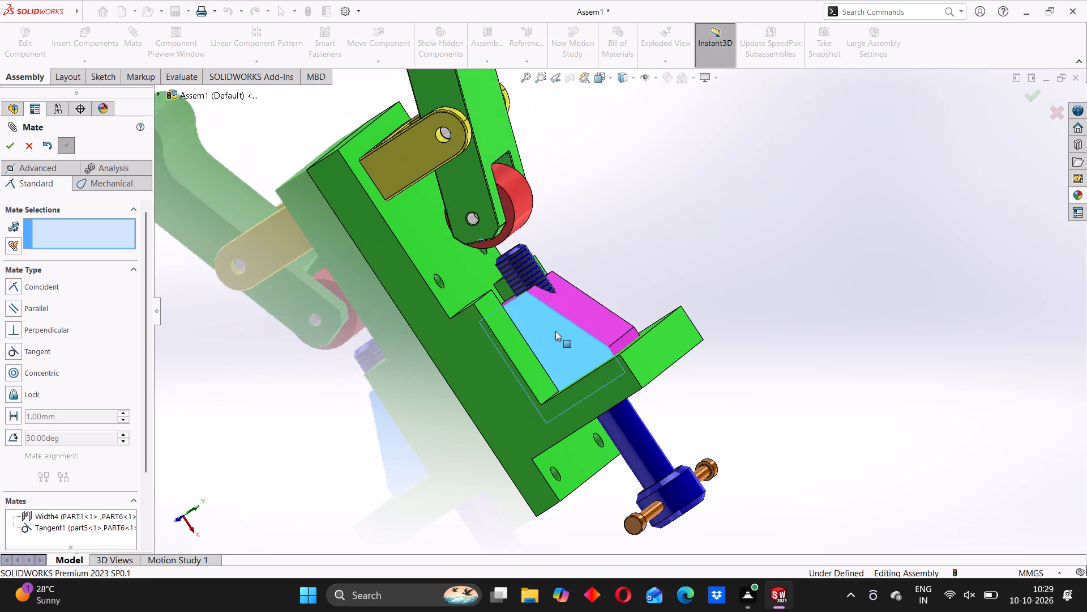
drag(555, 331, 418, 195)
drag(456, 215, 540, 332)
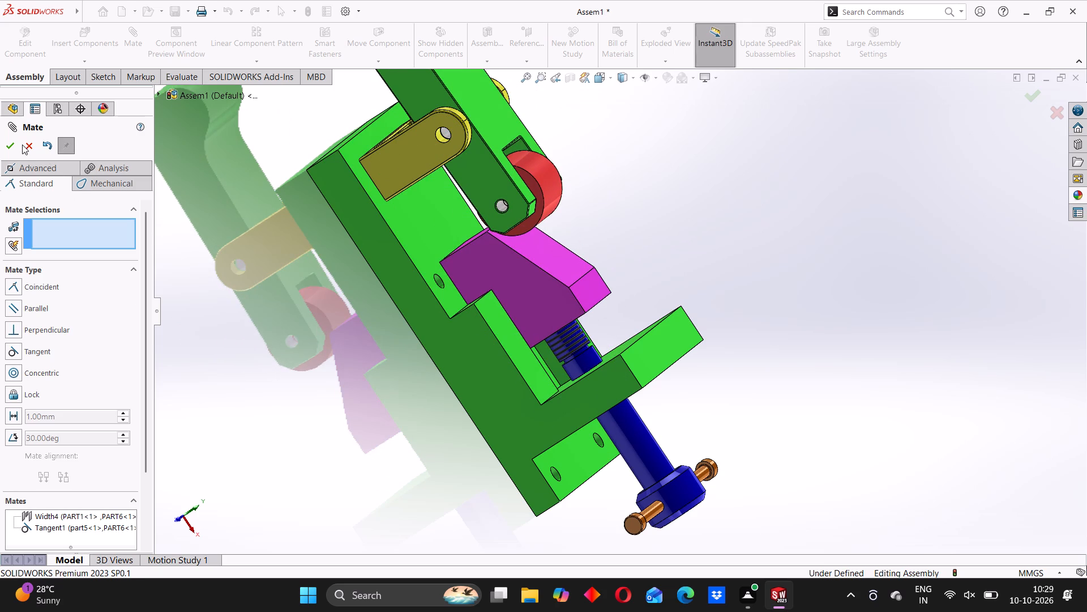
click(22, 144)
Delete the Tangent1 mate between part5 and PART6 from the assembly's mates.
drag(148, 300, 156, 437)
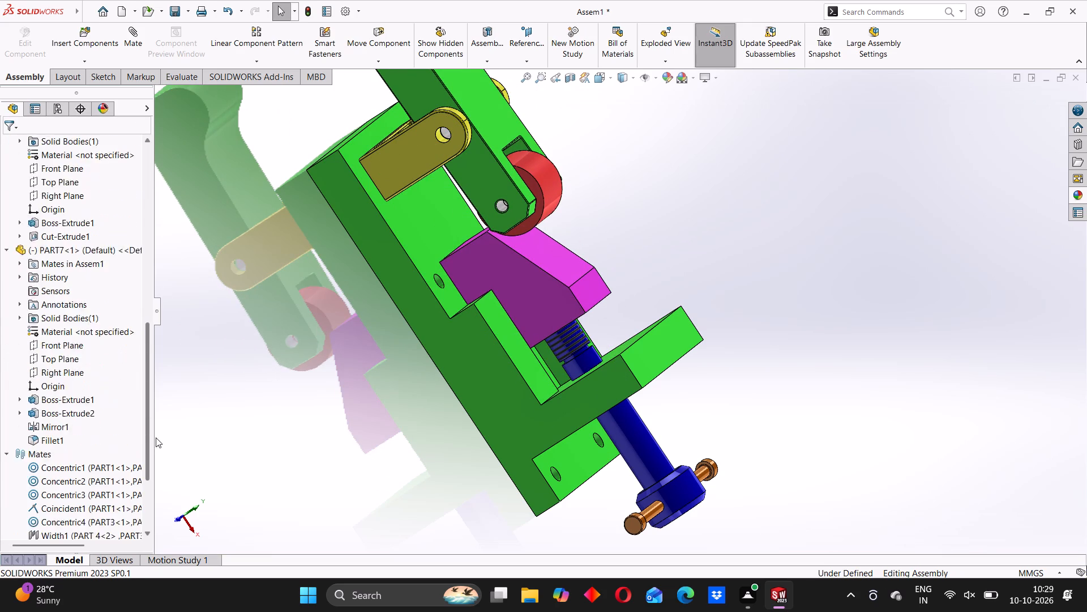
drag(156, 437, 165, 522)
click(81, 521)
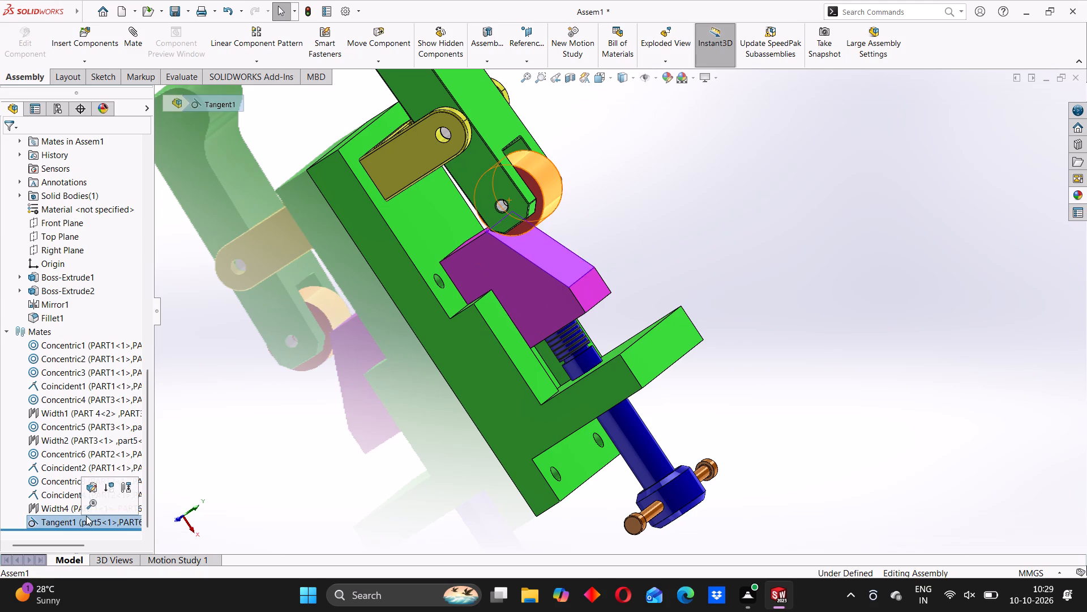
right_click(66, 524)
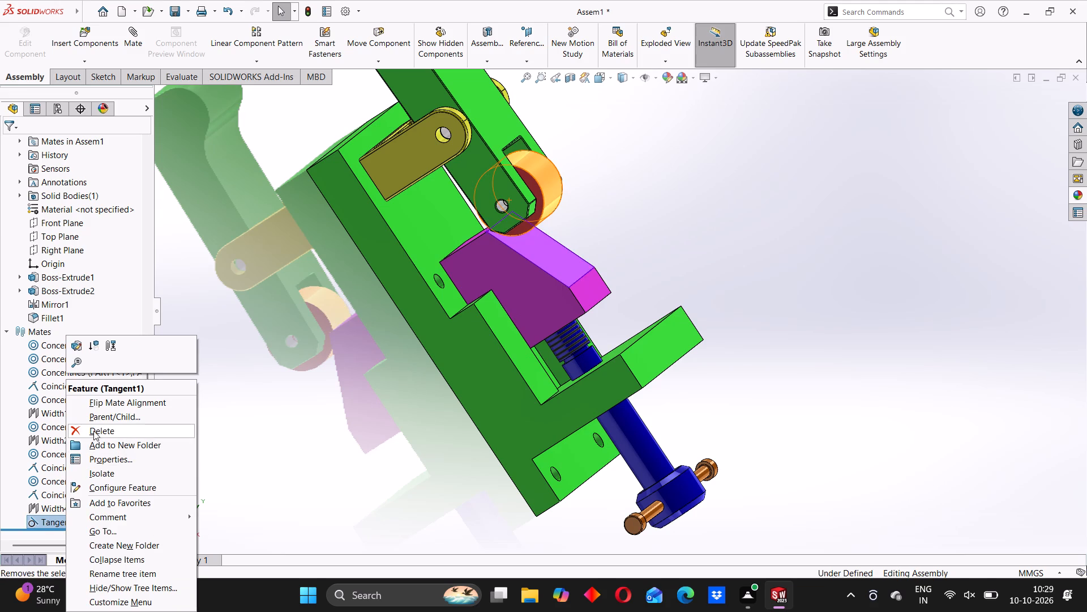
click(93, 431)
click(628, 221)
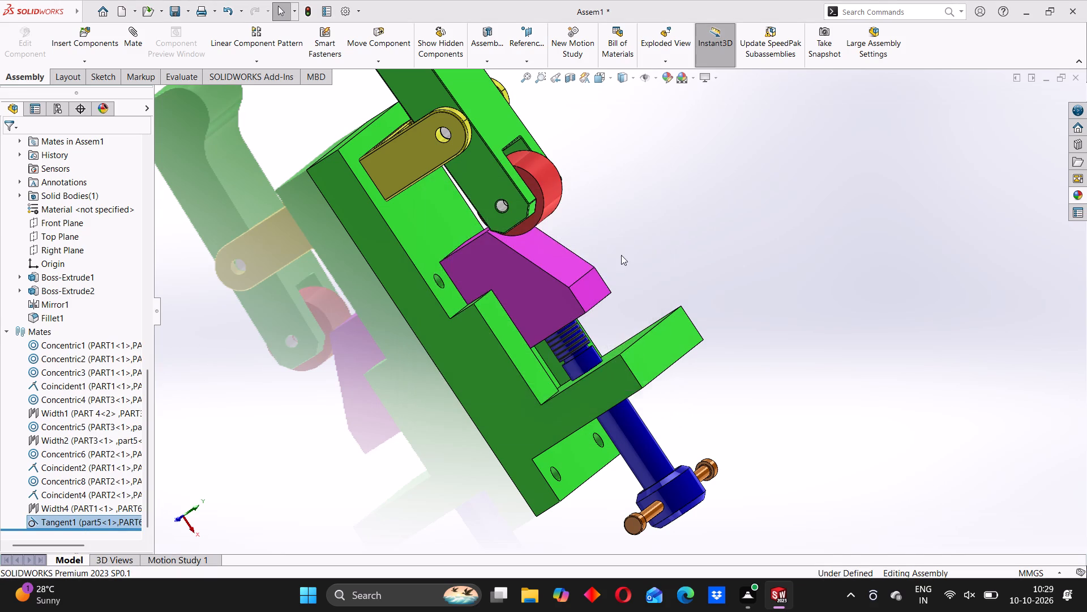
Add a Tangent mate between part5's cylindrical roller face and PART6's sloped face.
scroll(626, 347, up, 1)
middle_drag(615, 375, 568, 343)
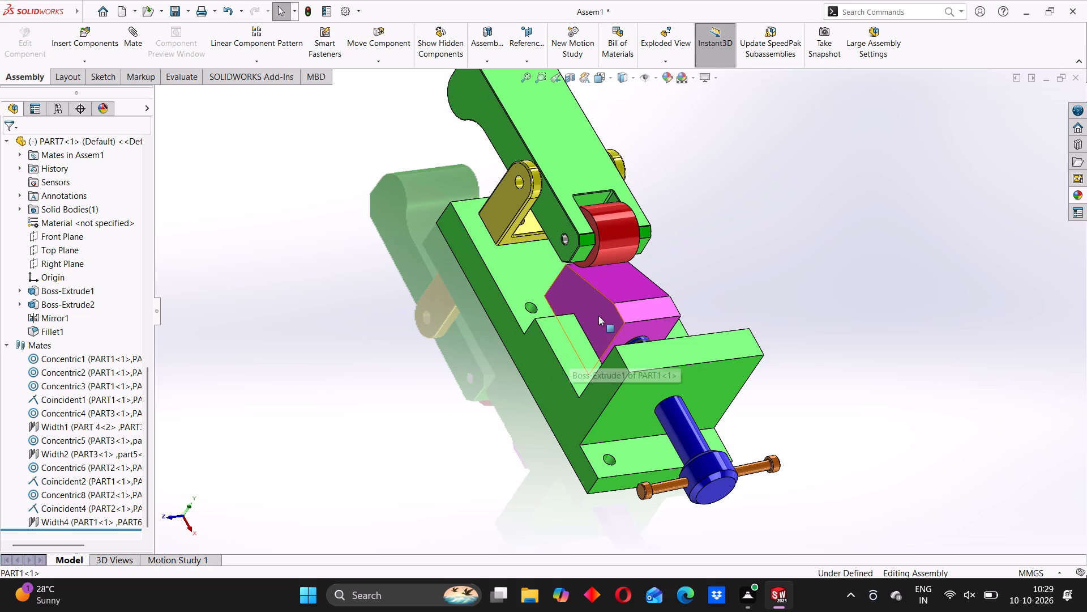
scroll(602, 311, down, 1)
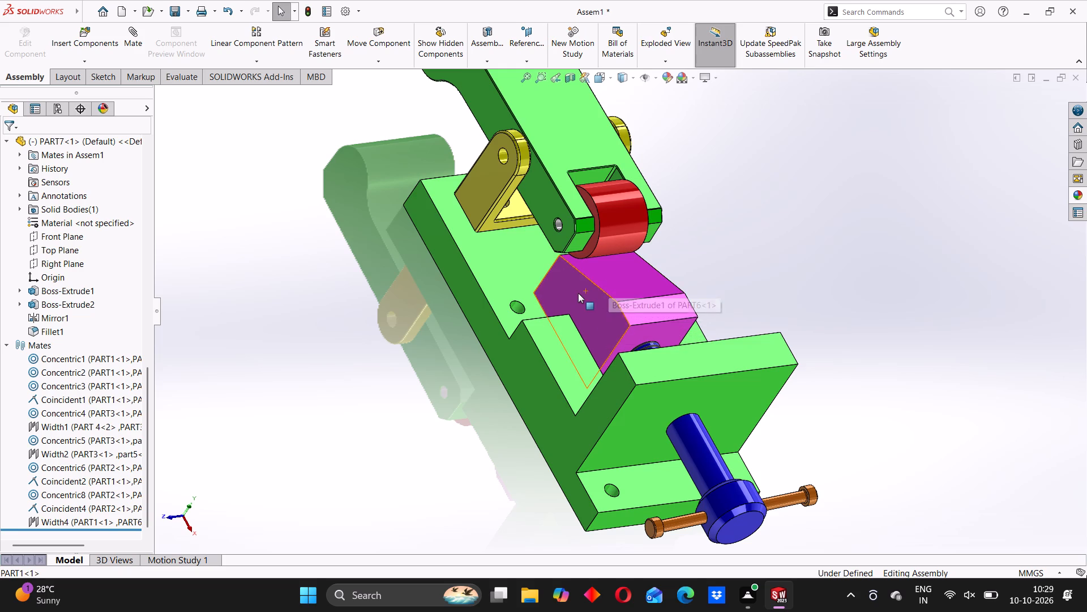
scroll(585, 284, down, 2)
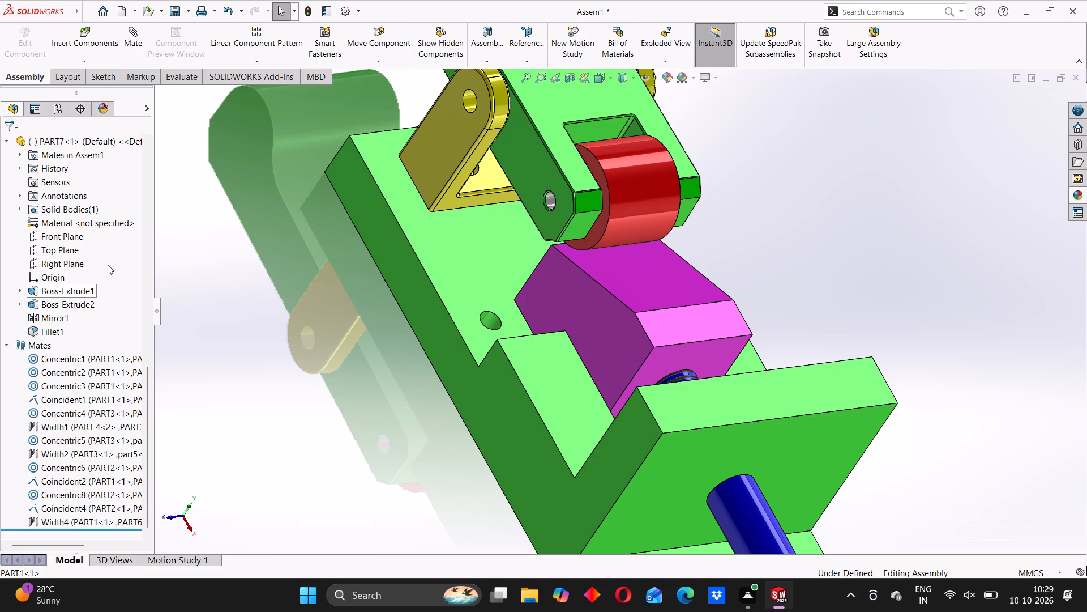
click(140, 38)
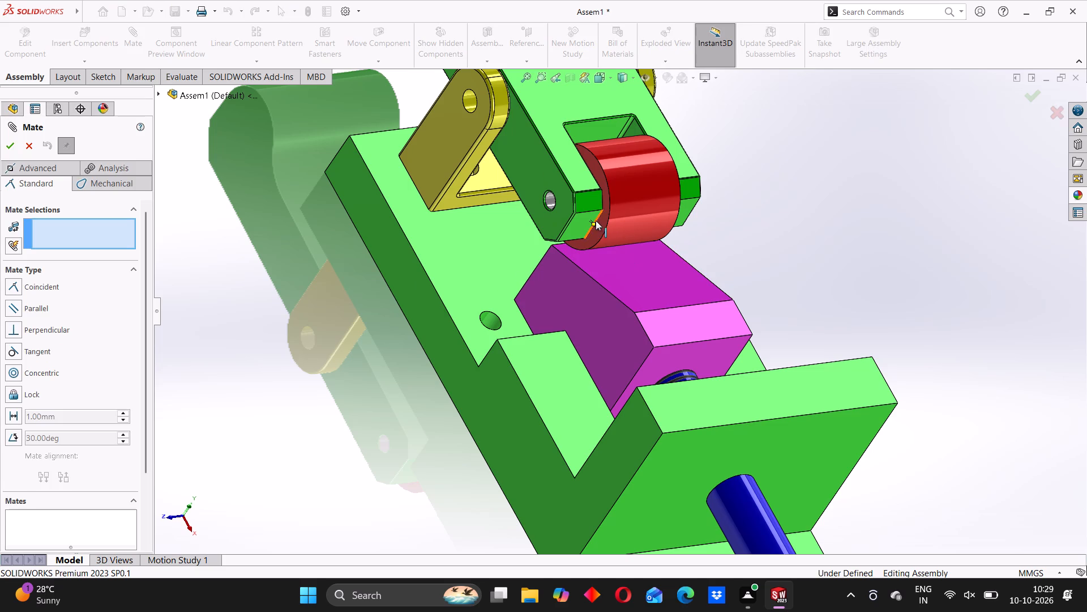
click(628, 195)
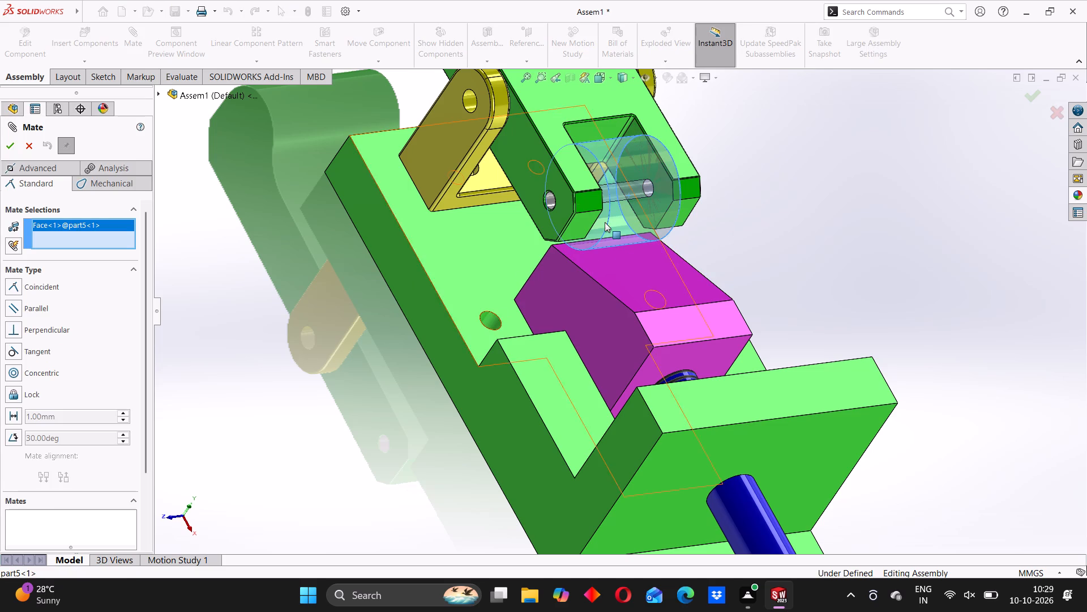
click(635, 263)
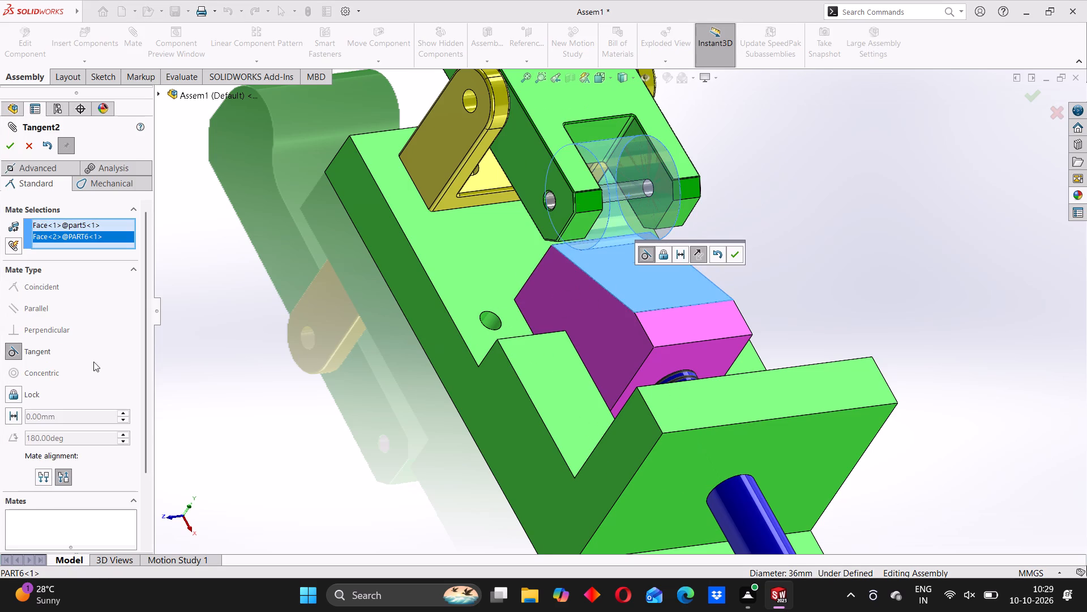
click(15, 351)
click(10, 148)
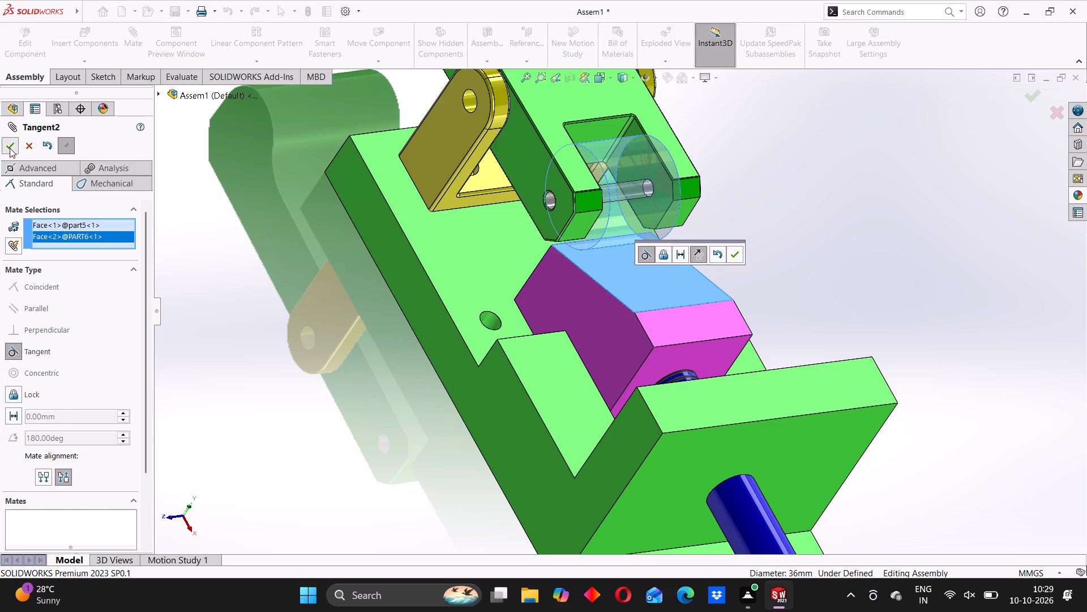
Slide PART6 along PART1's slot to check that the roller follows its slope, and close the Mate command.
drag(613, 275, 508, 190)
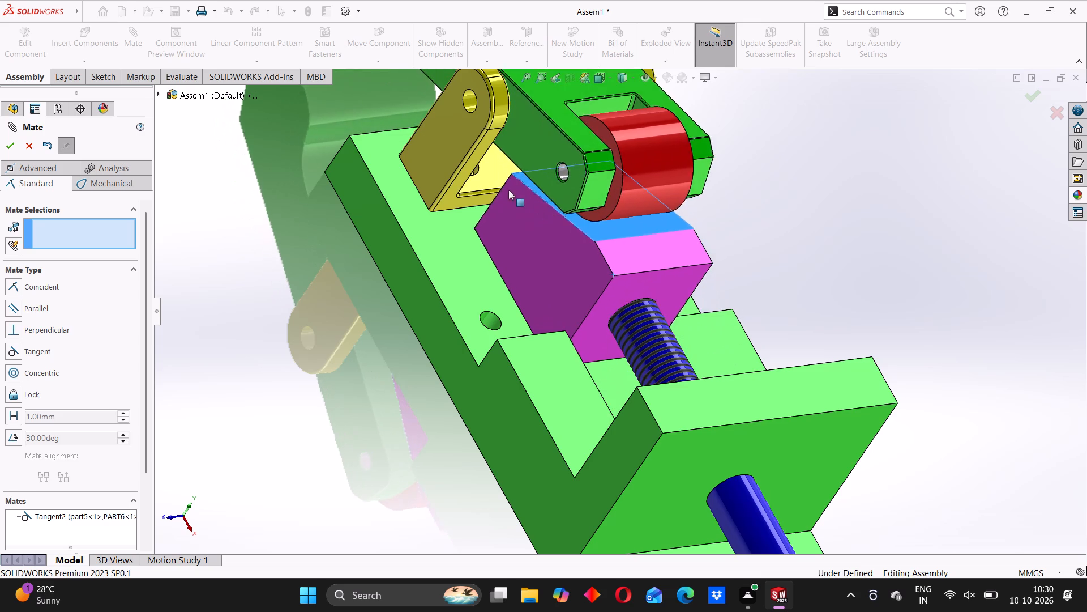
drag(508, 190, 528, 218)
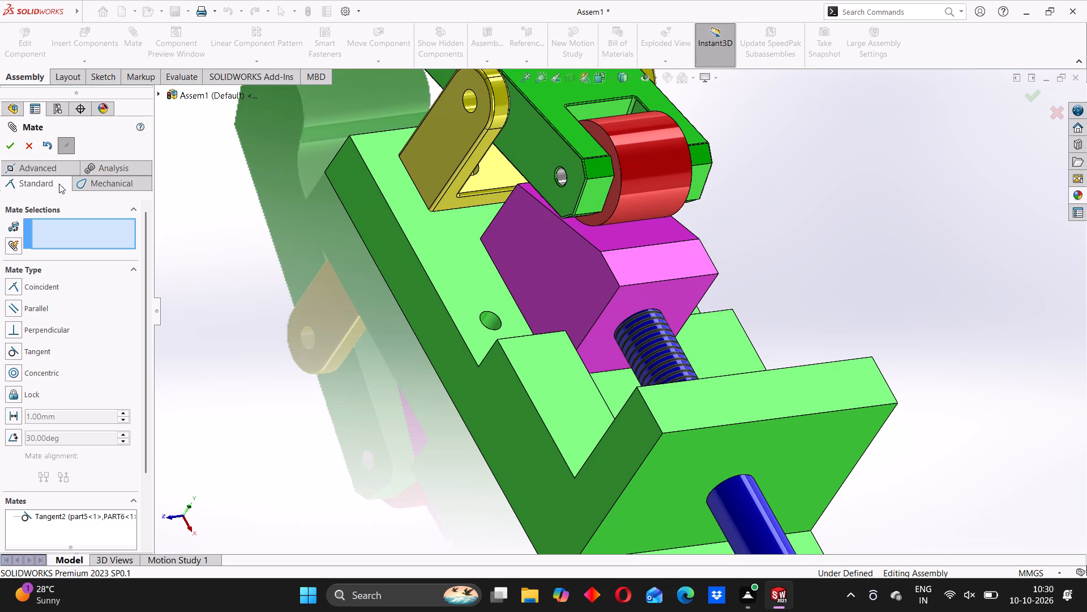
click(28, 144)
Create a planar section view of the assembly through the Front Plane with 0 mm offset.
scroll(658, 312, up, 4)
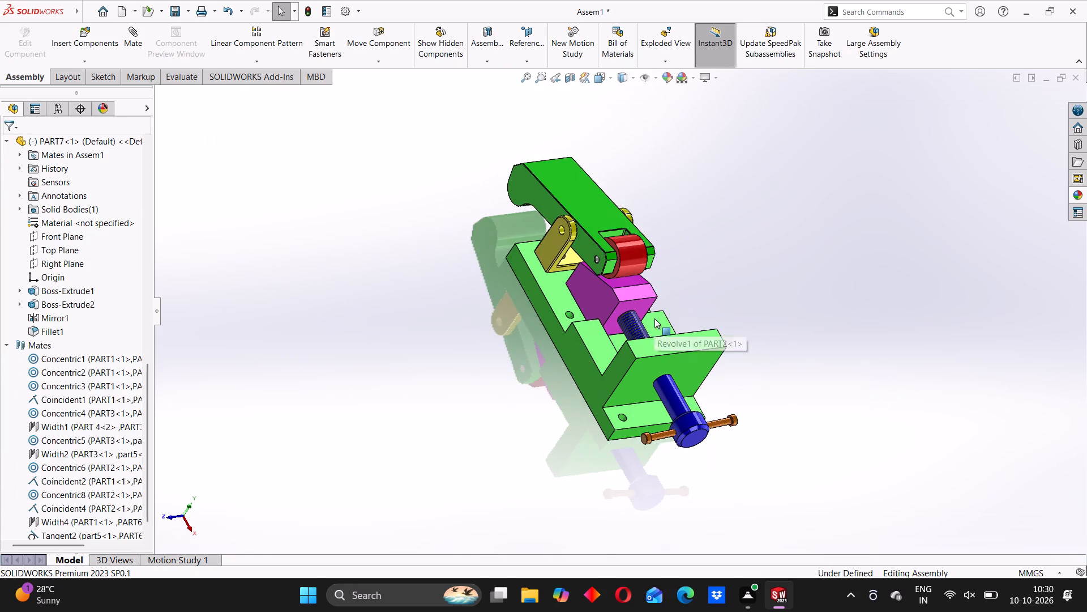
middle_drag(618, 334, 772, 389)
middle_drag(677, 320, 603, 419)
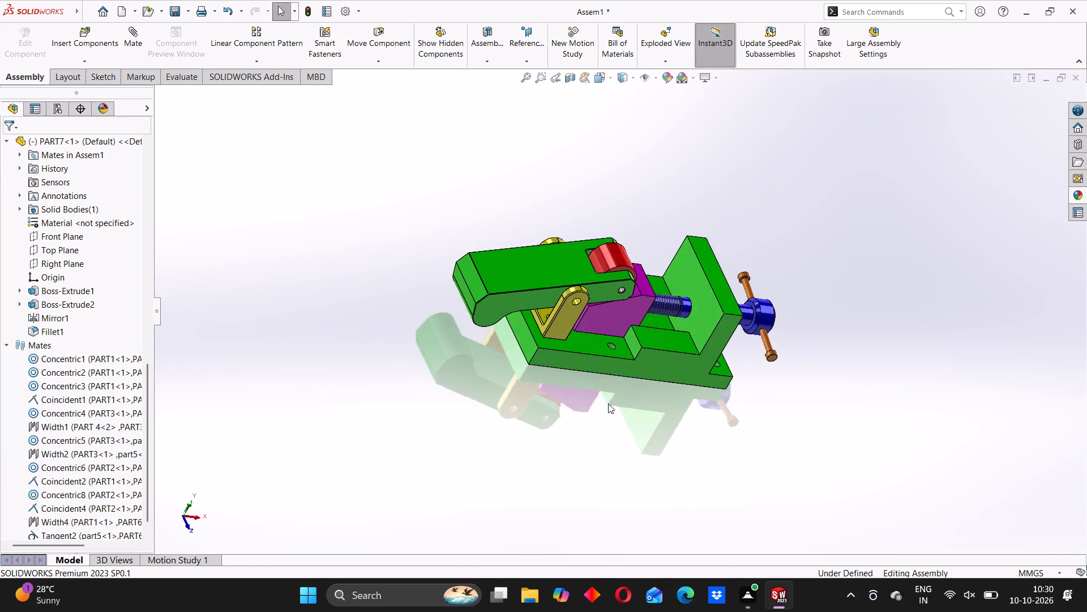
middle_drag(642, 346, 583, 355)
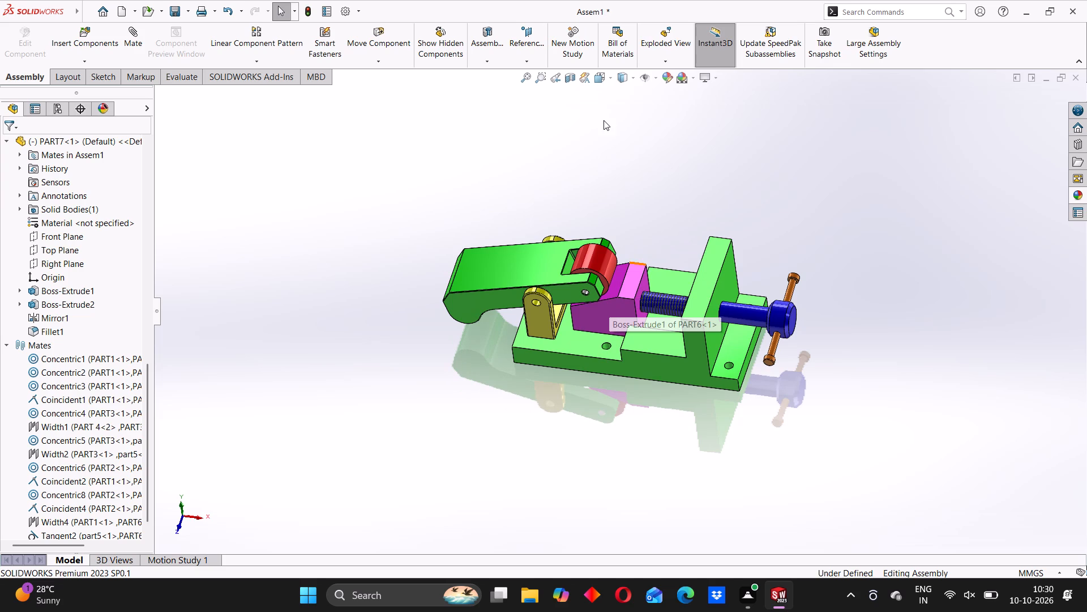
click(572, 75)
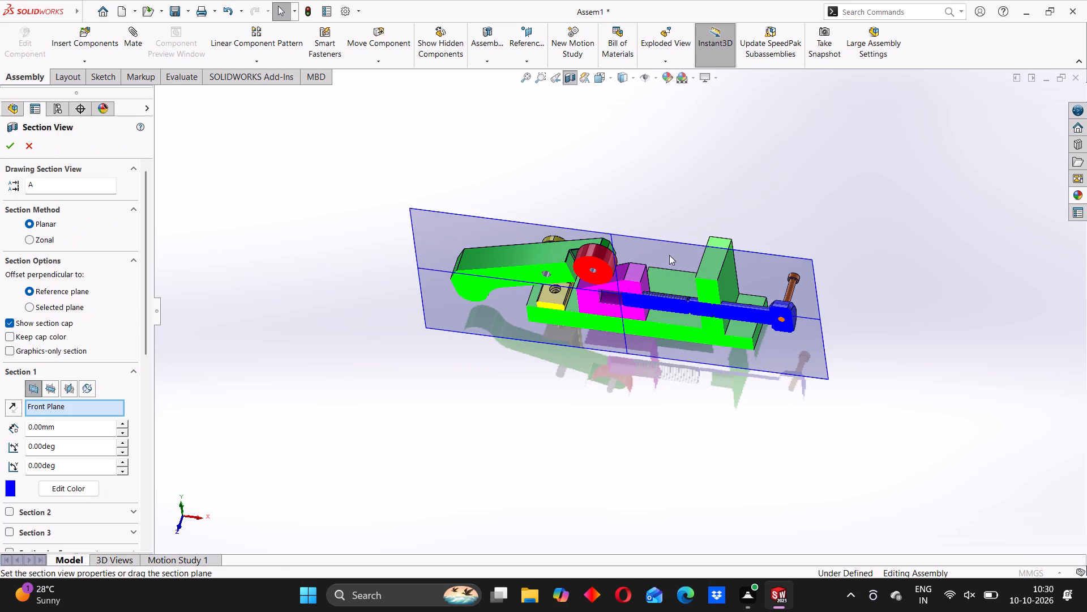
middle_drag(631, 378, 677, 211)
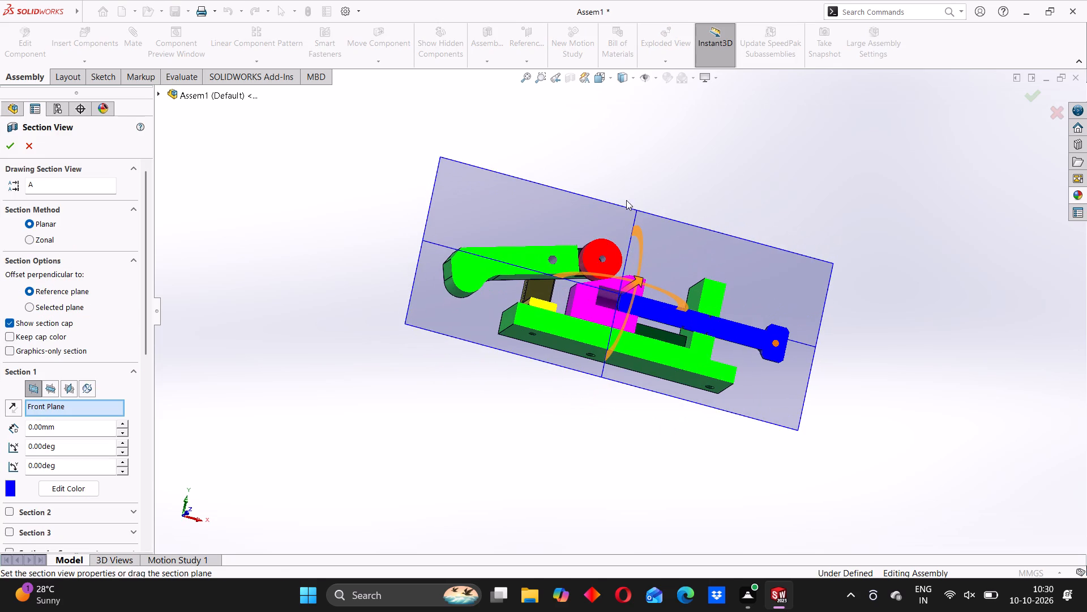
click(1030, 96)
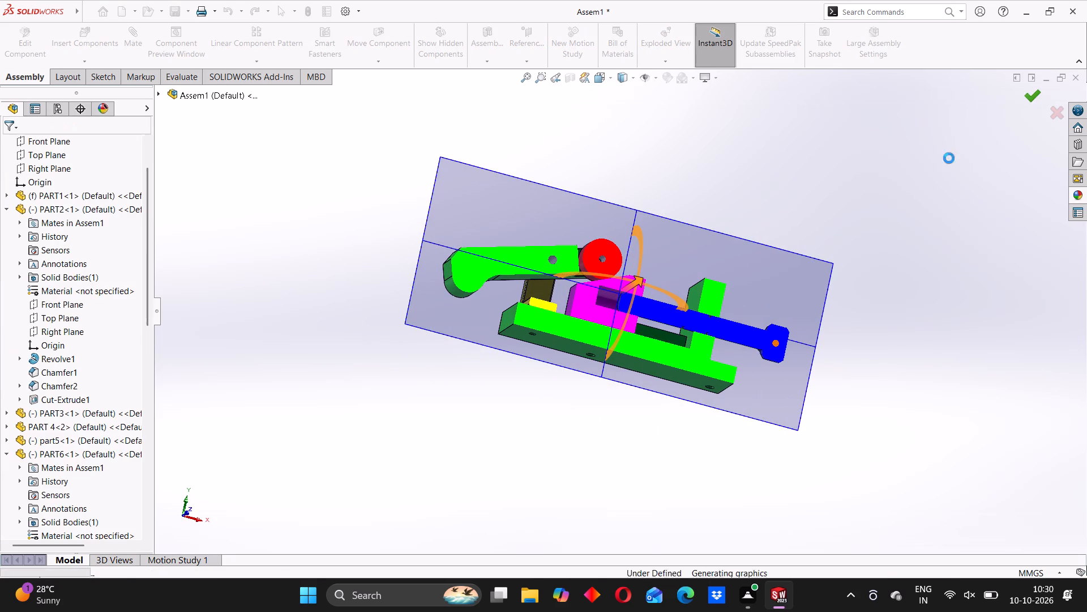
middle_drag(651, 210, 641, 297)
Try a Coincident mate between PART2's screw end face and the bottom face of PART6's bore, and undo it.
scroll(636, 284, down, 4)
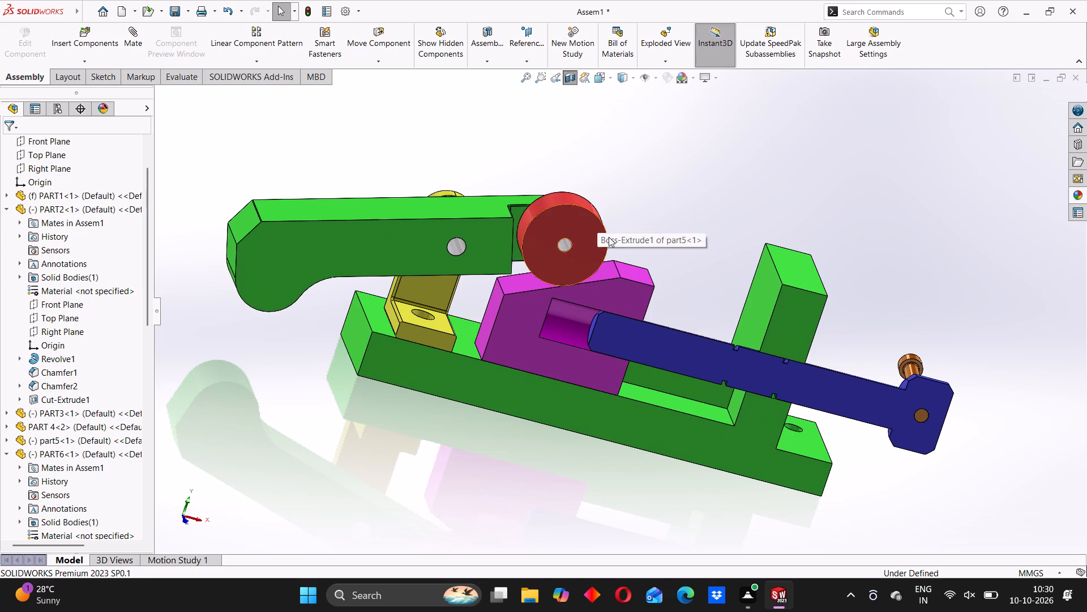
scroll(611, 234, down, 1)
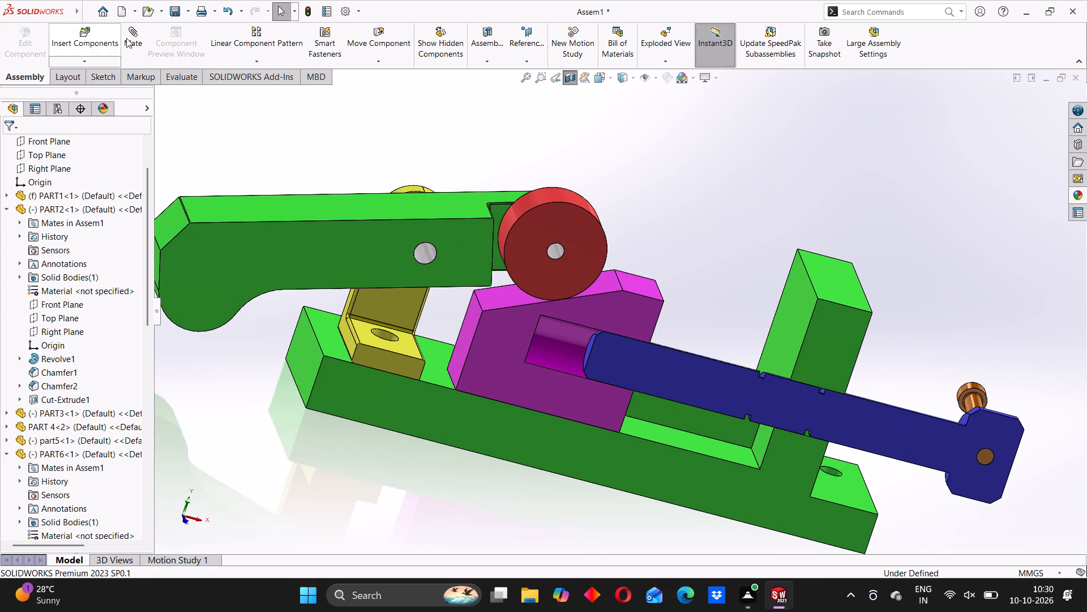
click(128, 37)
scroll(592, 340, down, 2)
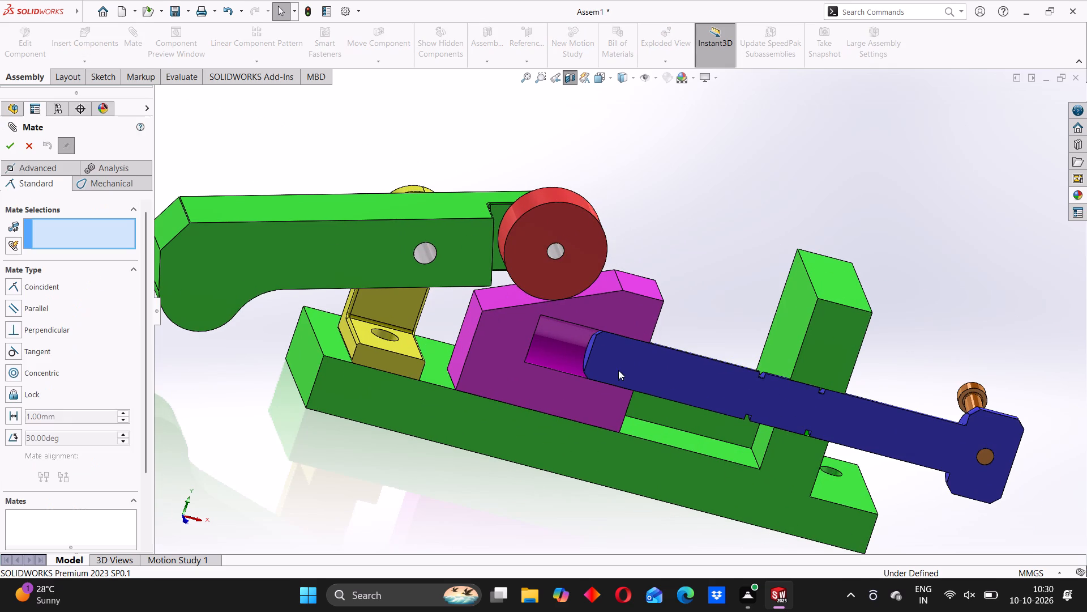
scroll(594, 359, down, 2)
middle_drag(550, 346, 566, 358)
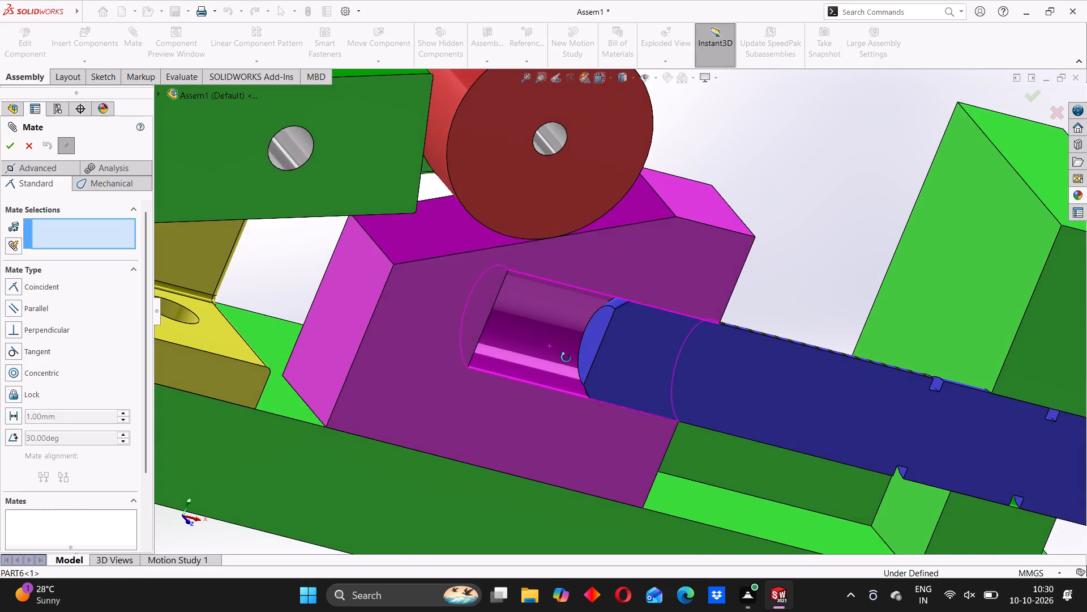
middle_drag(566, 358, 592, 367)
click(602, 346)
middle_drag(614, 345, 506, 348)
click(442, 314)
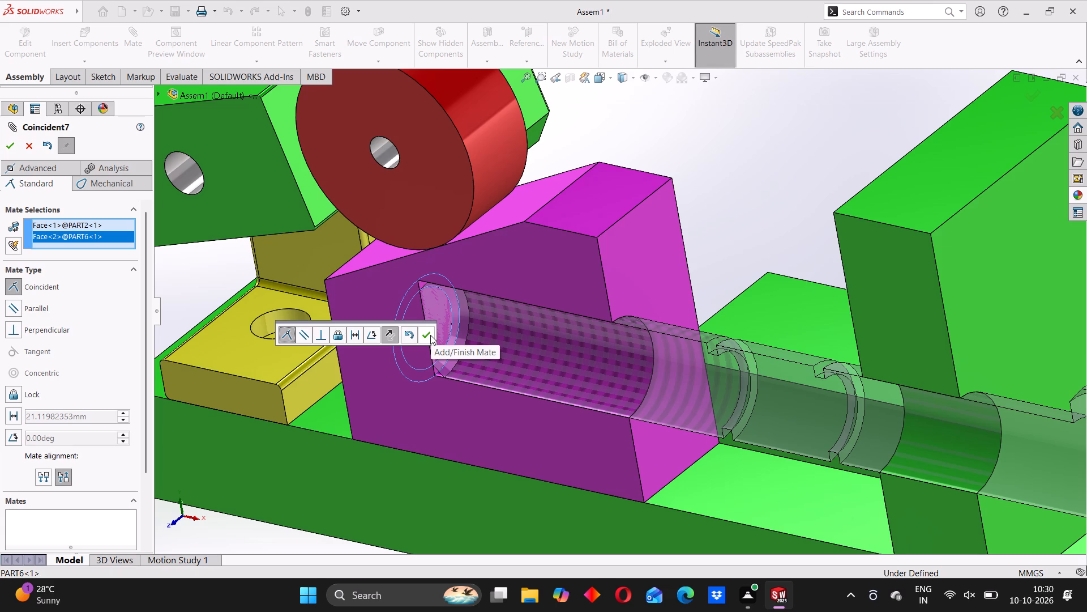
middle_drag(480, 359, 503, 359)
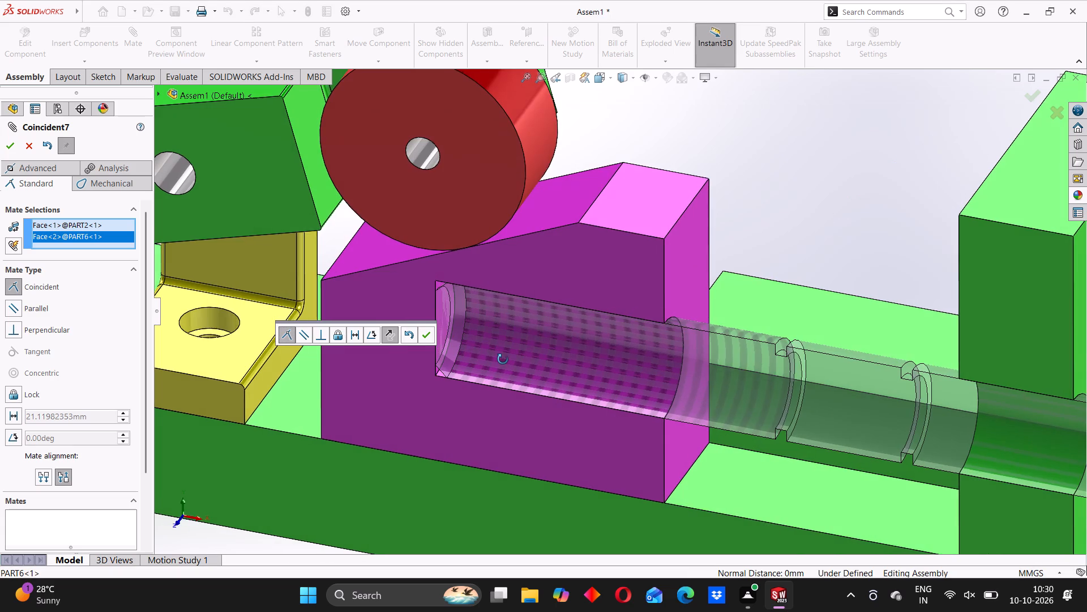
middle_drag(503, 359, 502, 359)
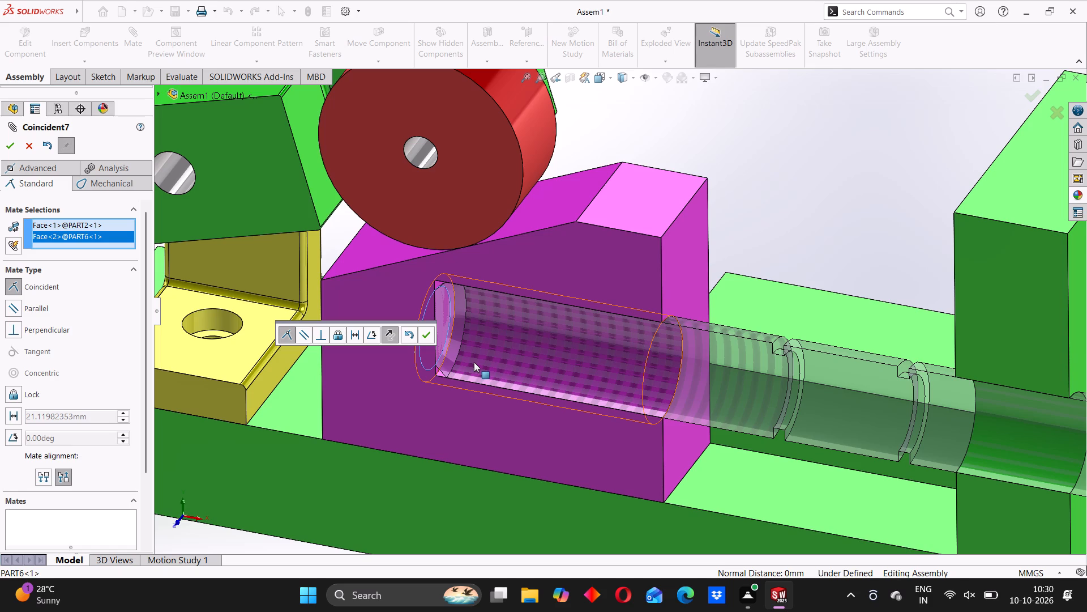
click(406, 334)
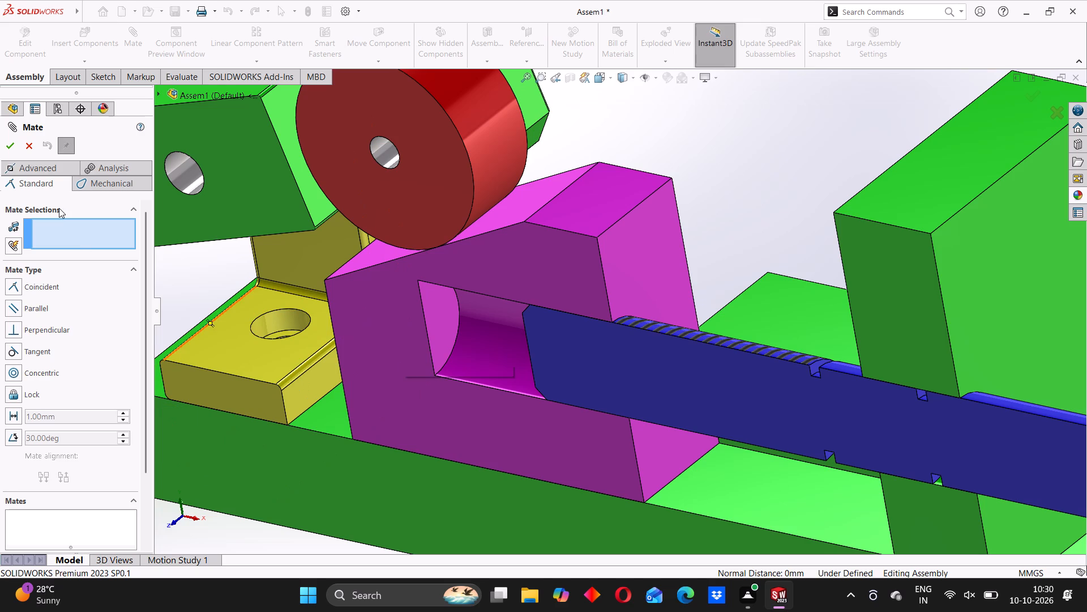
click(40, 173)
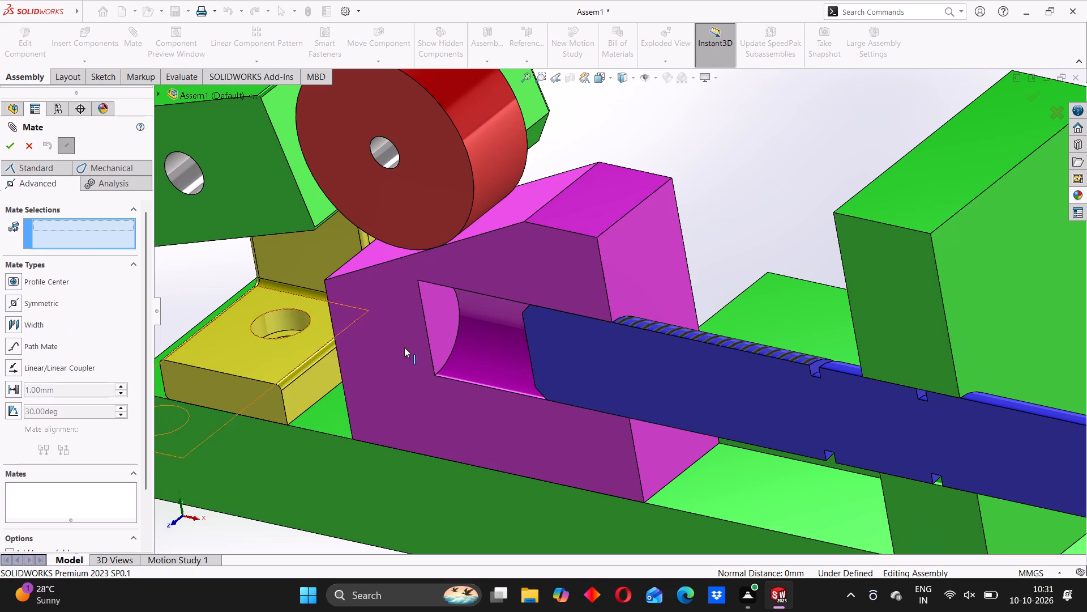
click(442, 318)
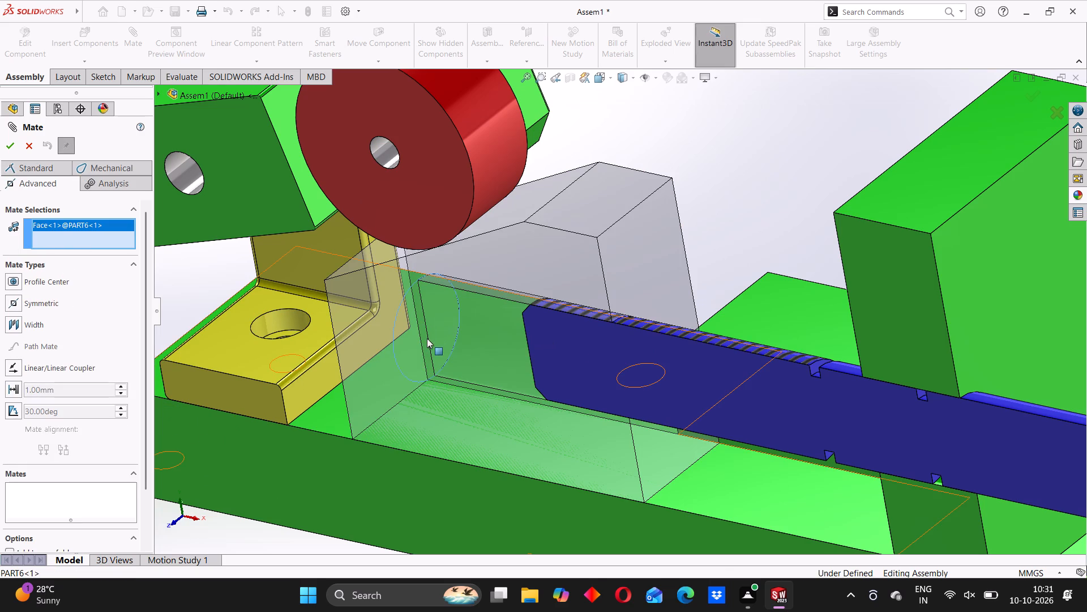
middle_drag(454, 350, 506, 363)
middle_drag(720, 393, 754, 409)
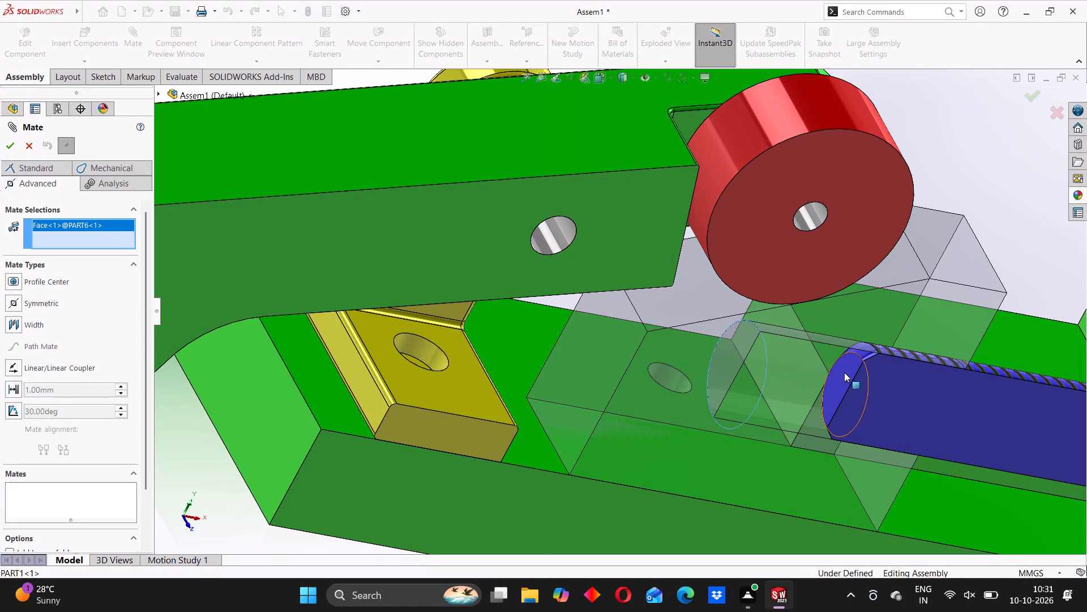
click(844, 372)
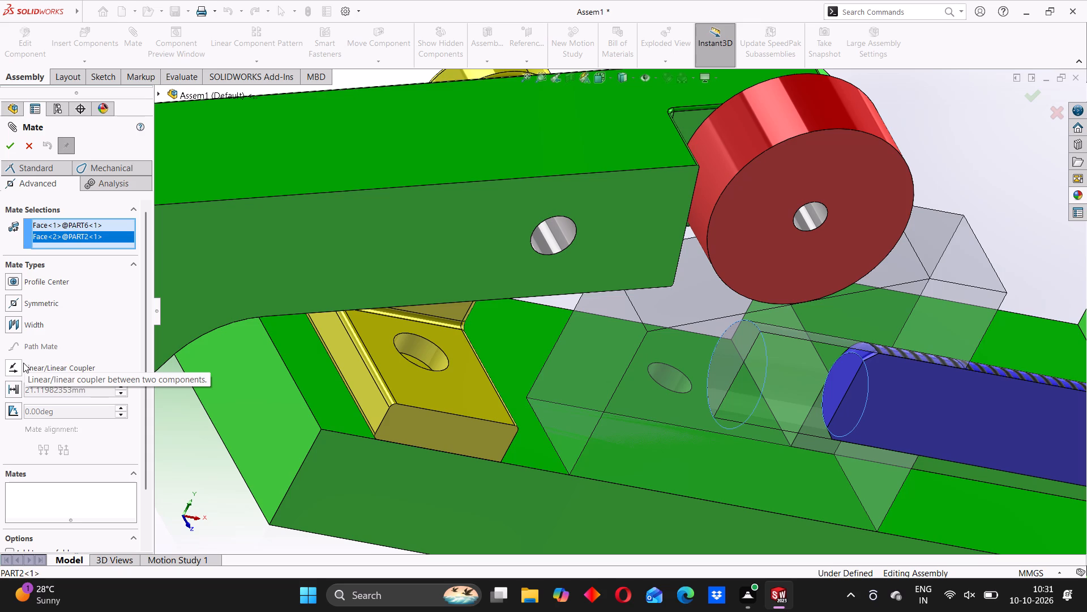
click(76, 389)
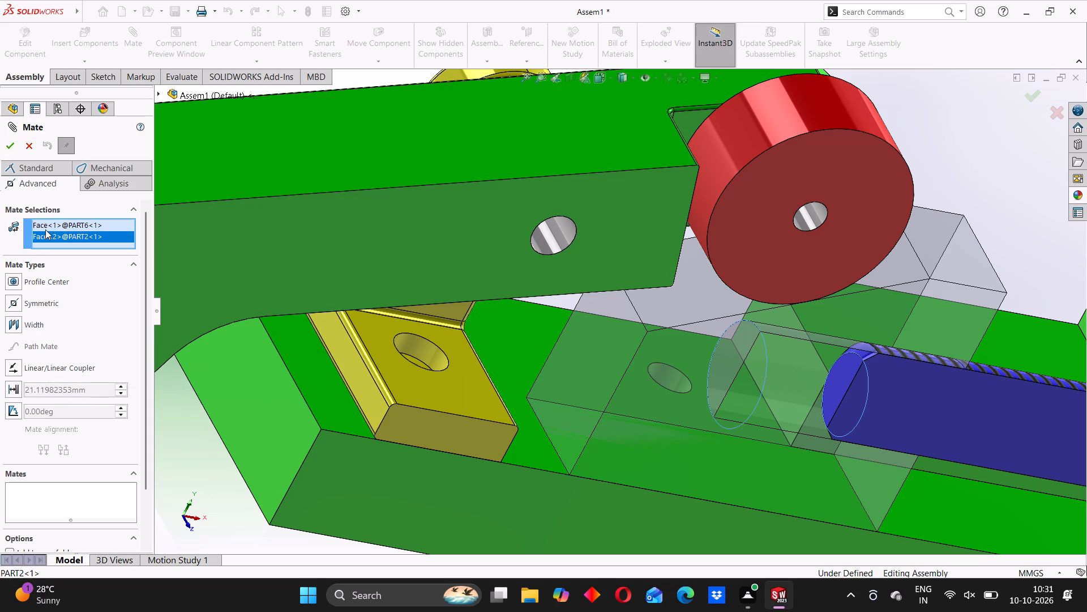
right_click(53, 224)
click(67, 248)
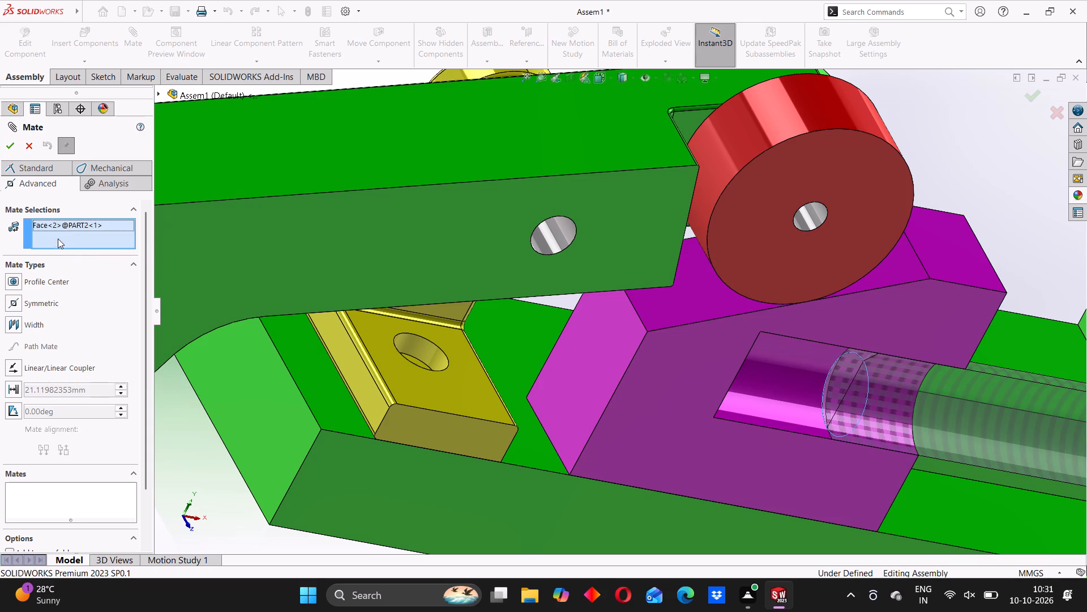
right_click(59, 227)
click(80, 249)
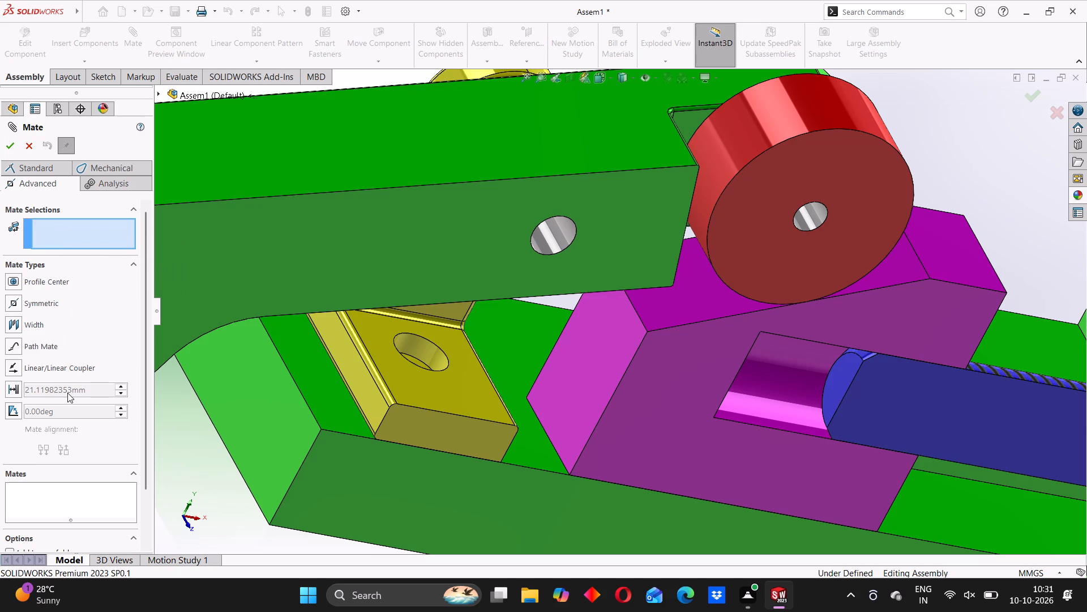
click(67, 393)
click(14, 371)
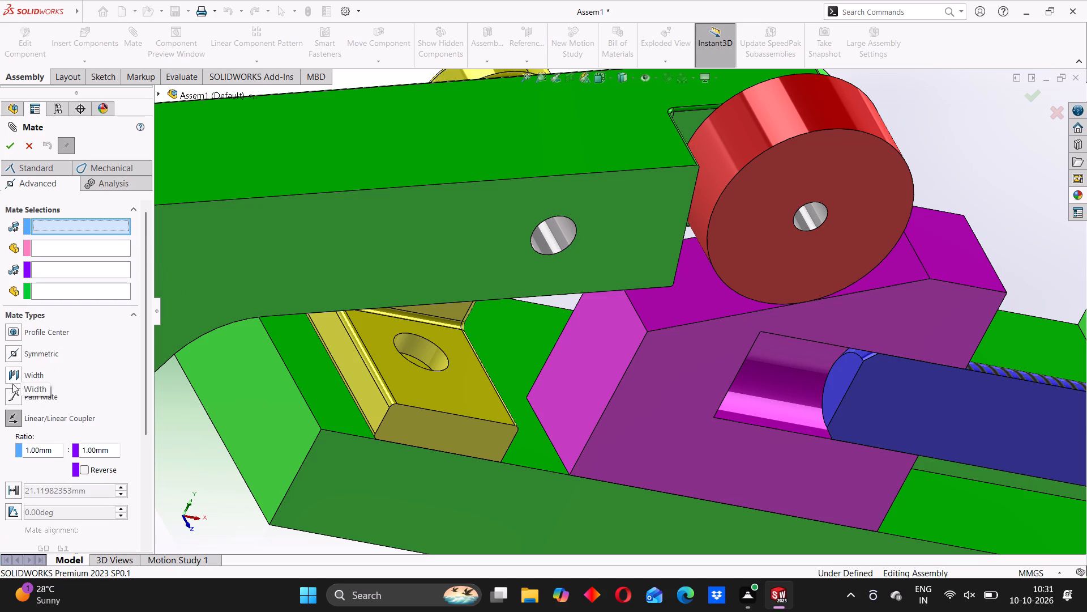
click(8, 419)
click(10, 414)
Add an advanced Distance mate of 36 mm between PART2's screw end face and the bottom face of PART6's bore.
click(16, 490)
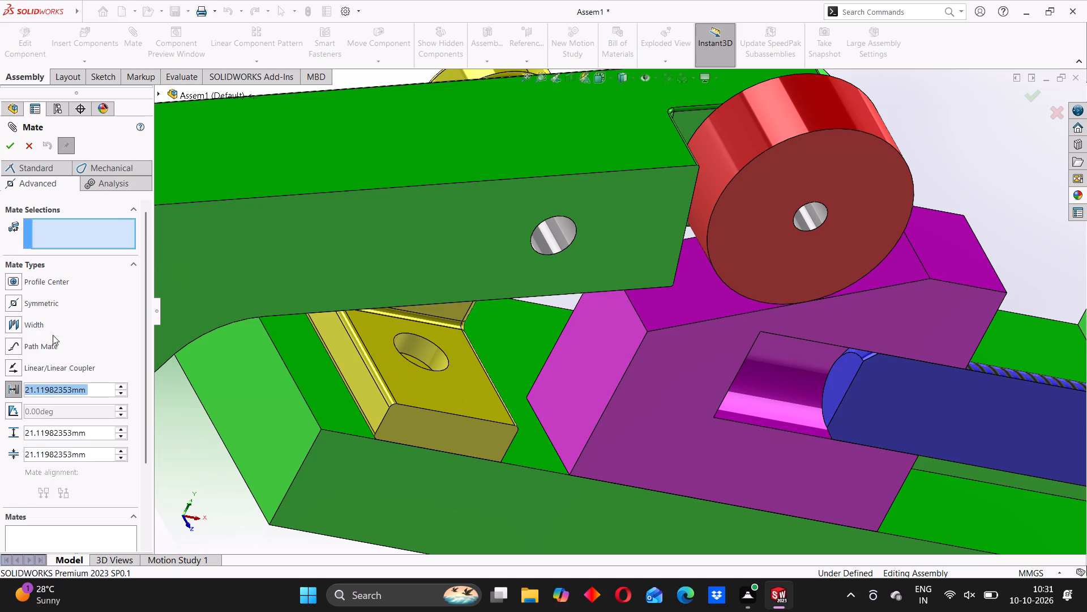
click(837, 379)
middle_drag(795, 407, 722, 407)
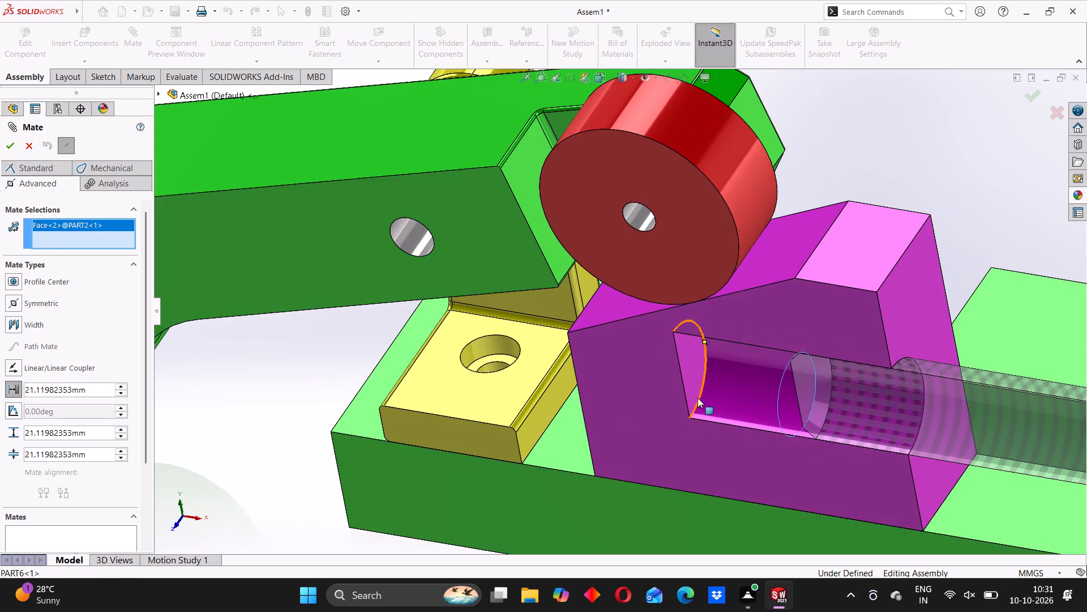
click(697, 366)
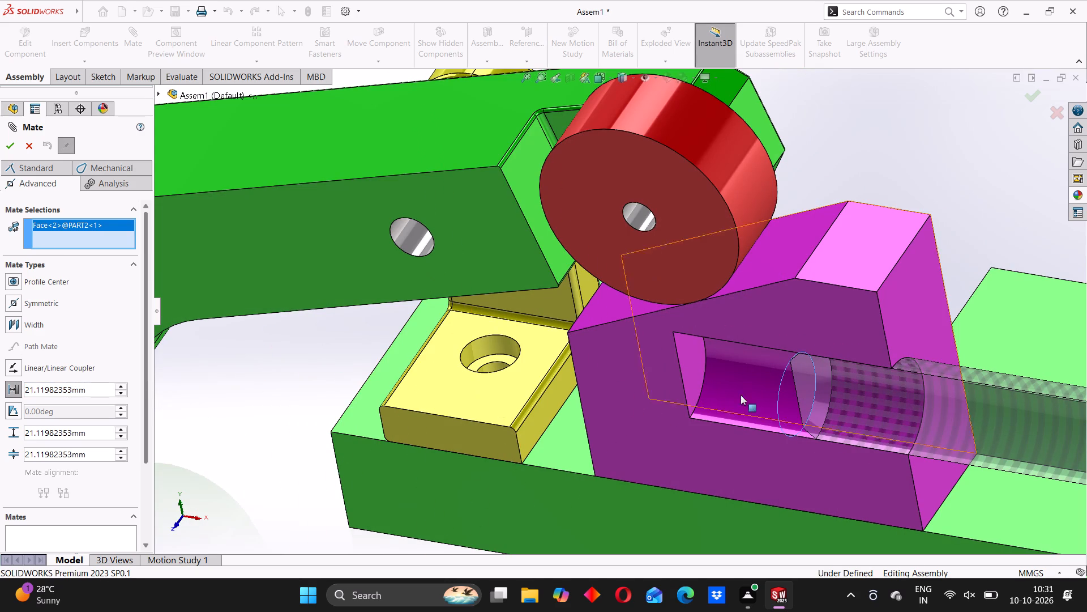
click(681, 361)
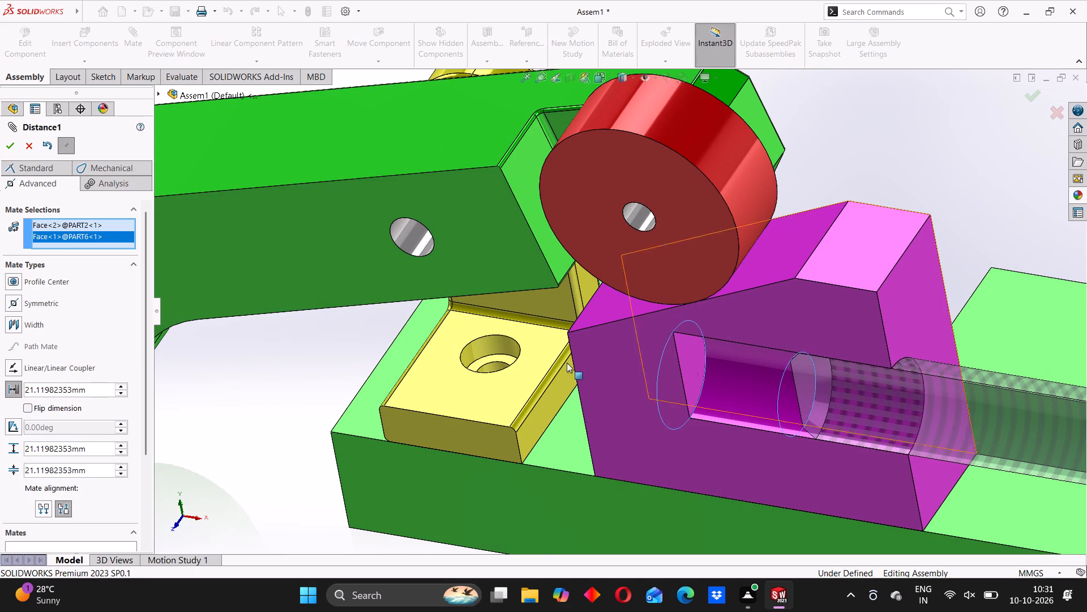
middle_drag(546, 404, 619, 420)
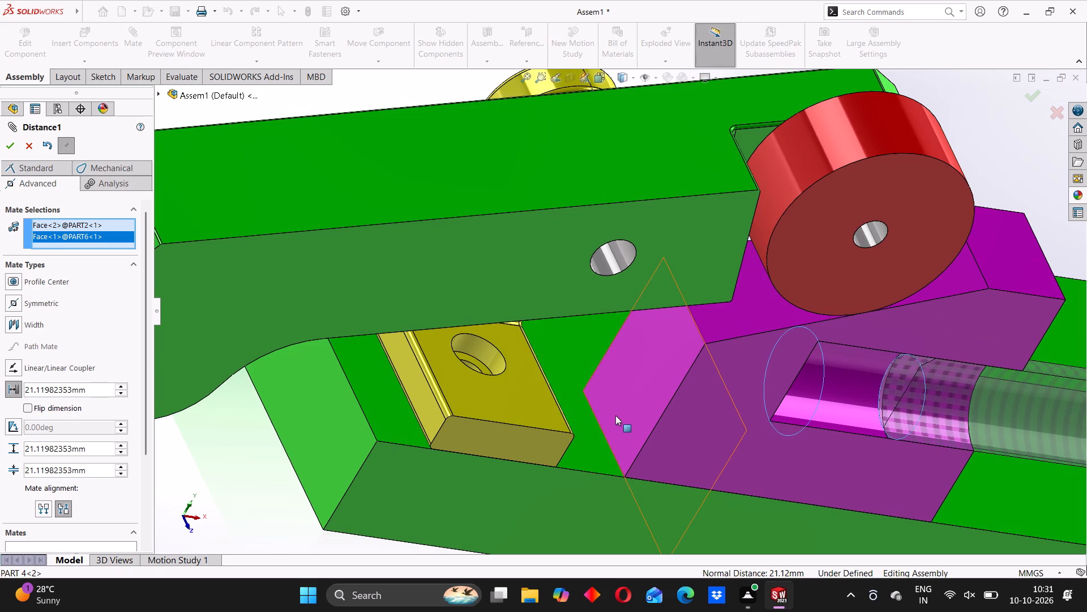
middle_drag(615, 415, 550, 414)
scroll(462, 434, up, 4)
middle_drag(462, 433, 493, 428)
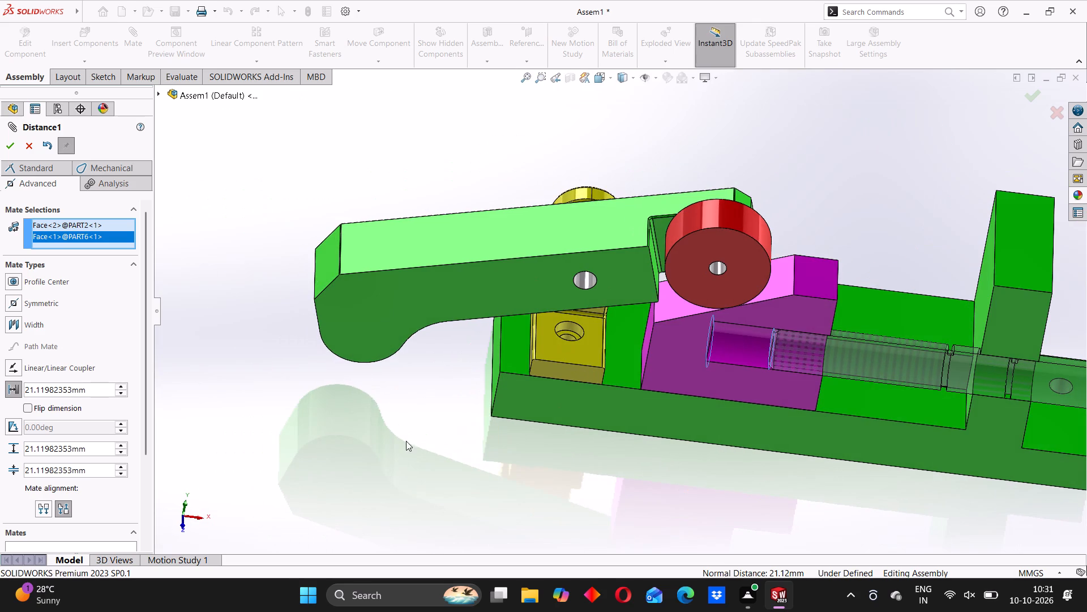
drag(82, 381, 63, 383)
drag(63, 383, 41, 388)
drag(88, 385, 3, 403)
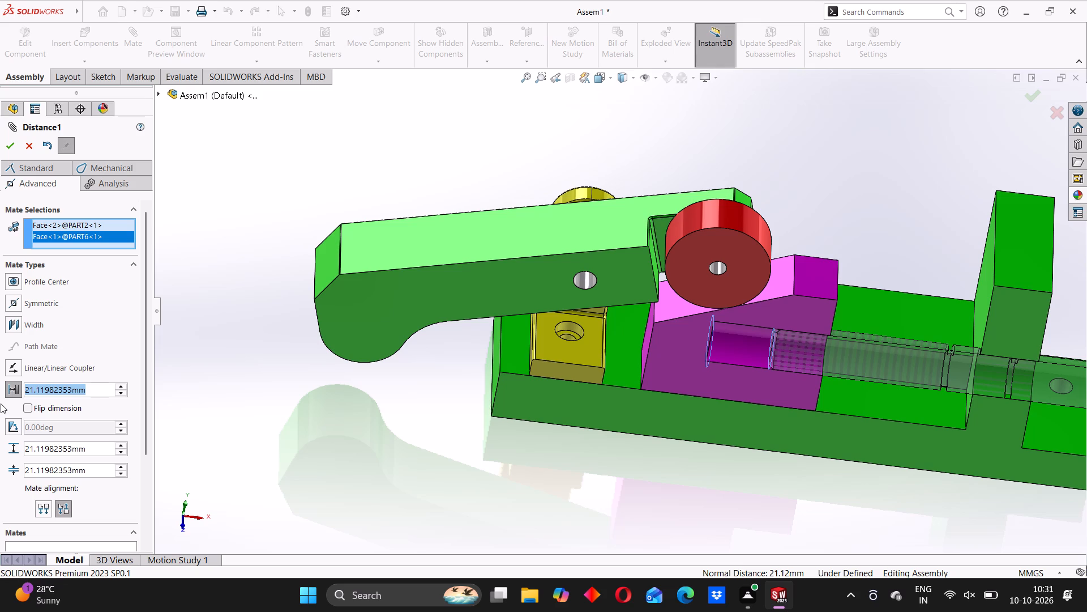
text(36)
key(Return)
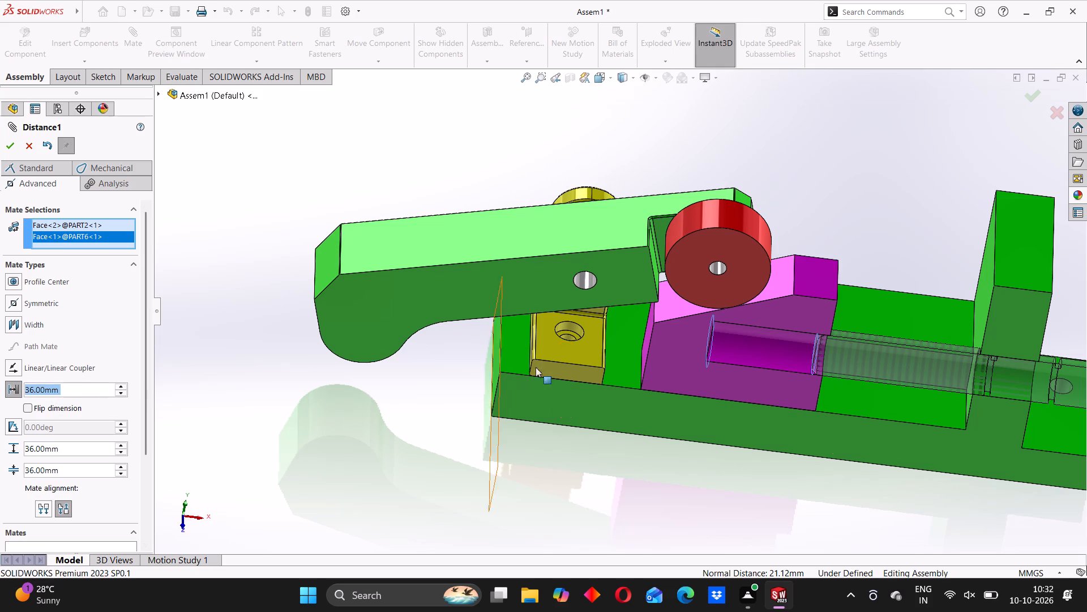
scroll(596, 354, up, 3)
middle_drag(681, 365, 639, 385)
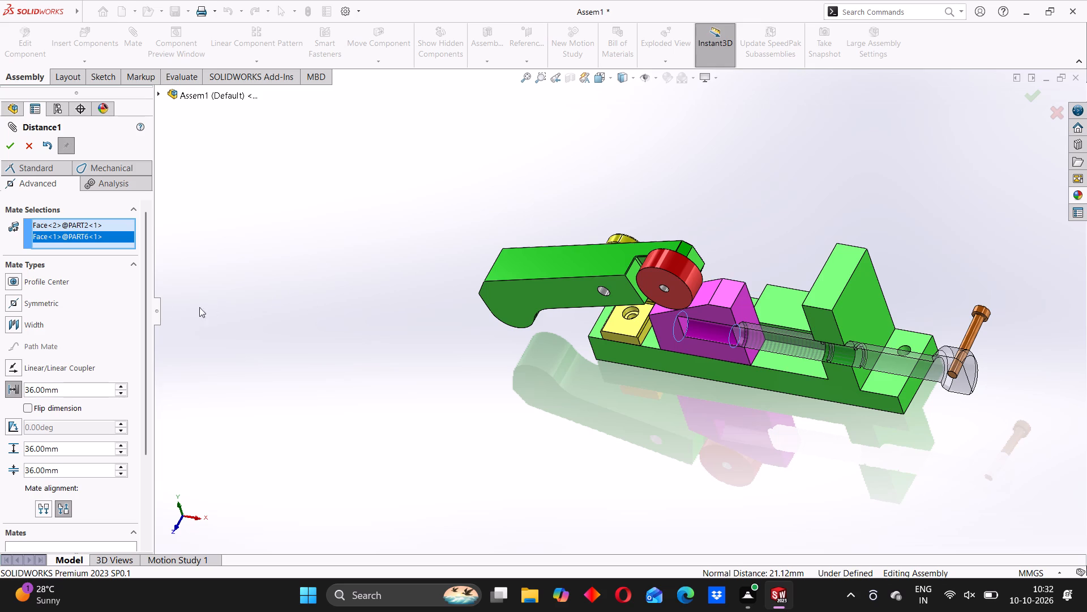
click(7, 145)
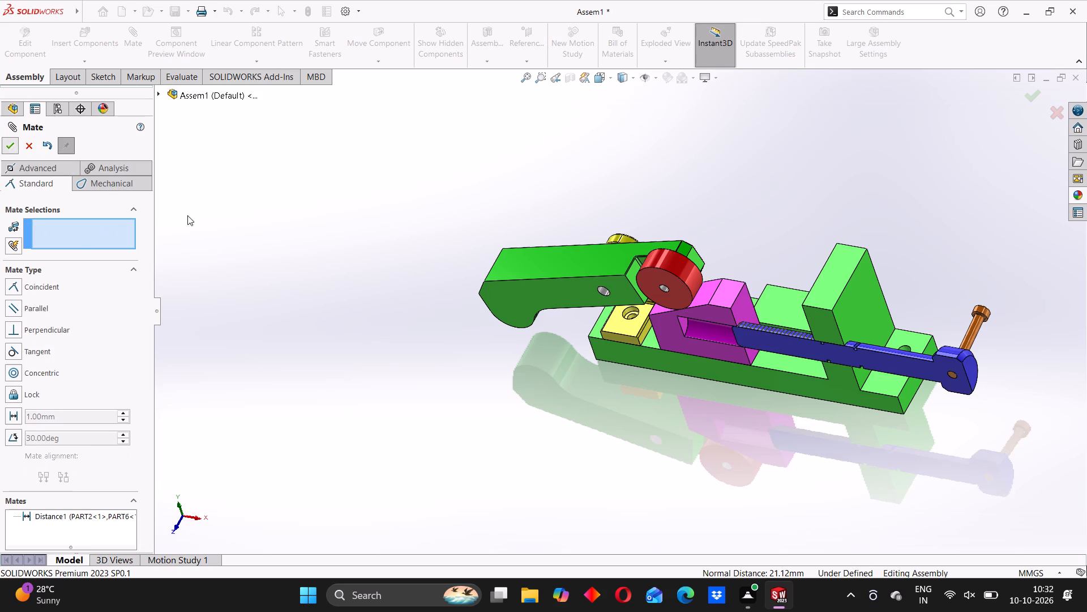
Slide PART2's screw back and forth along its axis to check how PART6, the roller and the clamp arm follow.
drag(917, 369, 854, 357)
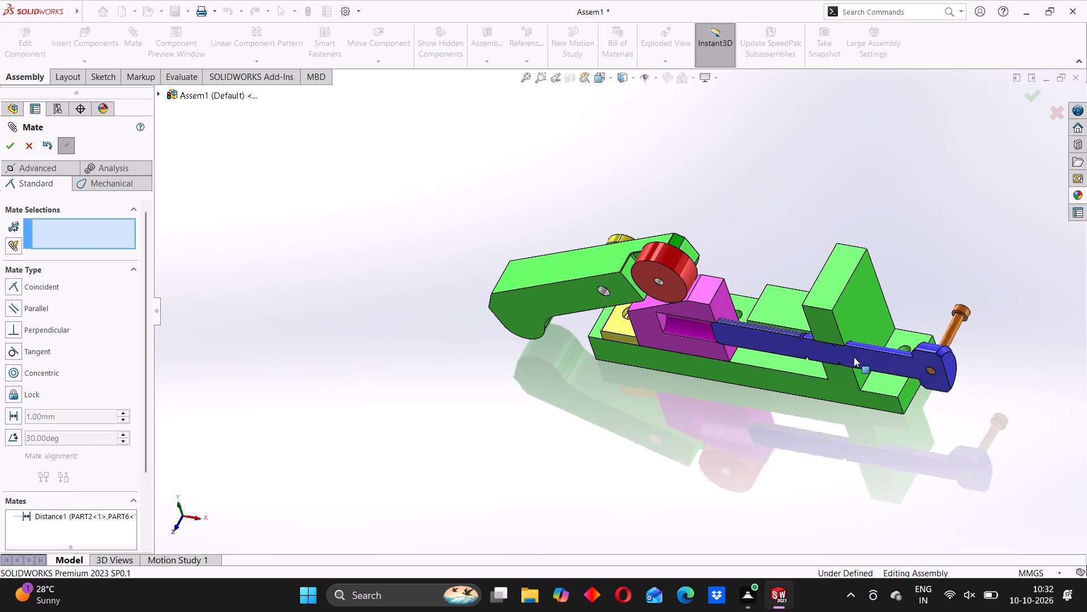
drag(854, 357, 833, 350)
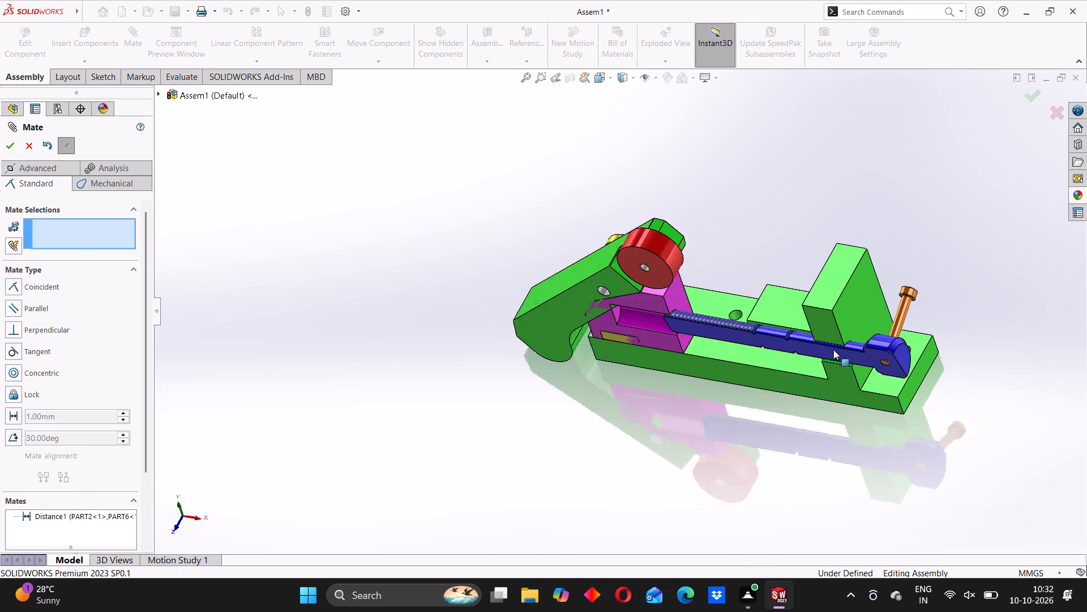
drag(833, 350, 985, 356)
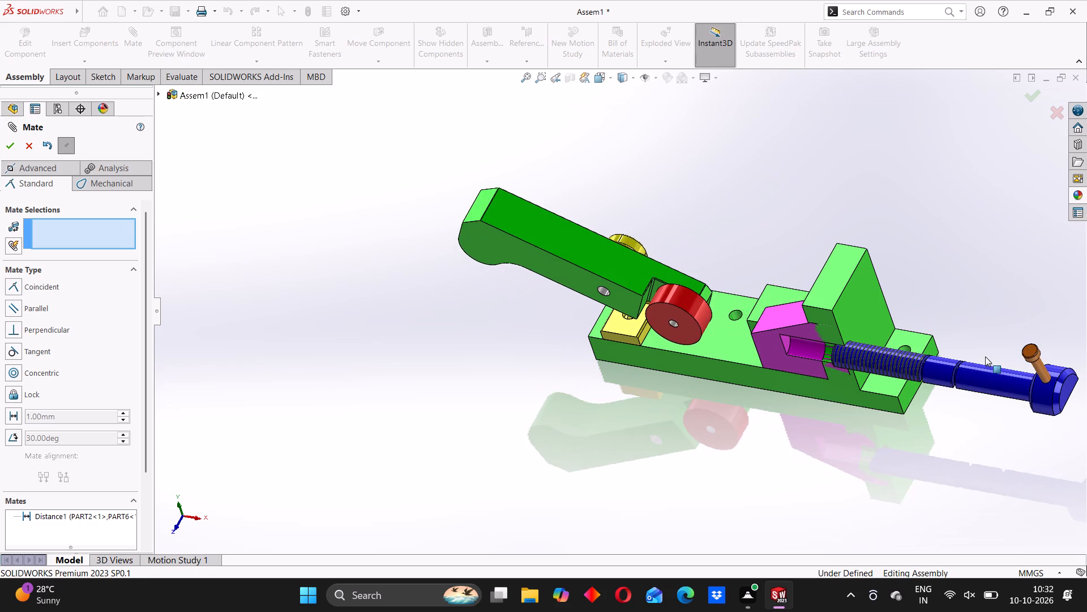
drag(985, 356, 887, 351)
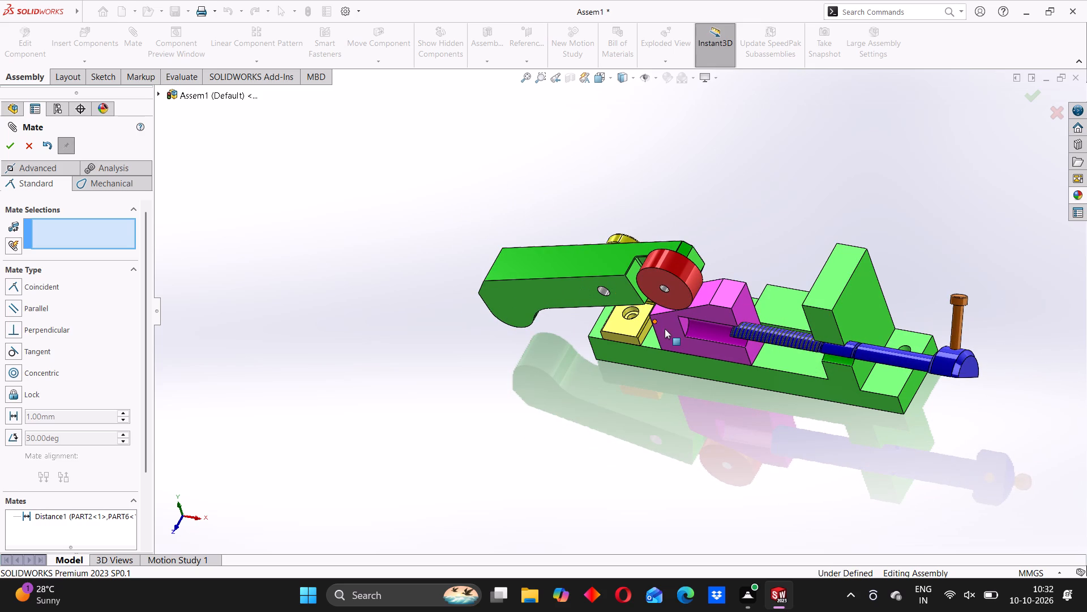
scroll(679, 343, up, 1)
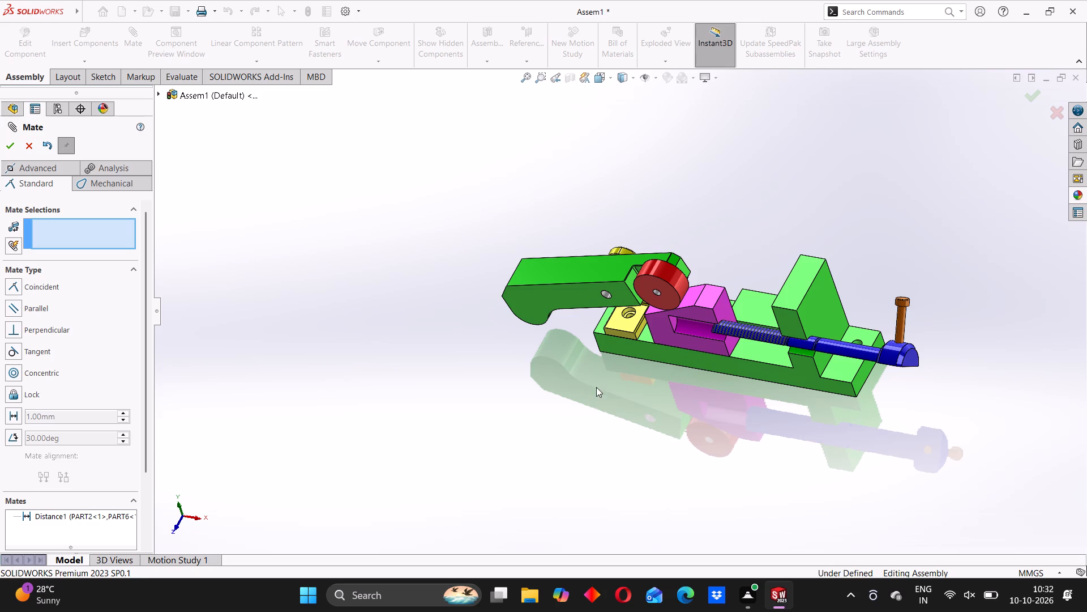
scroll(690, 310, down, 2)
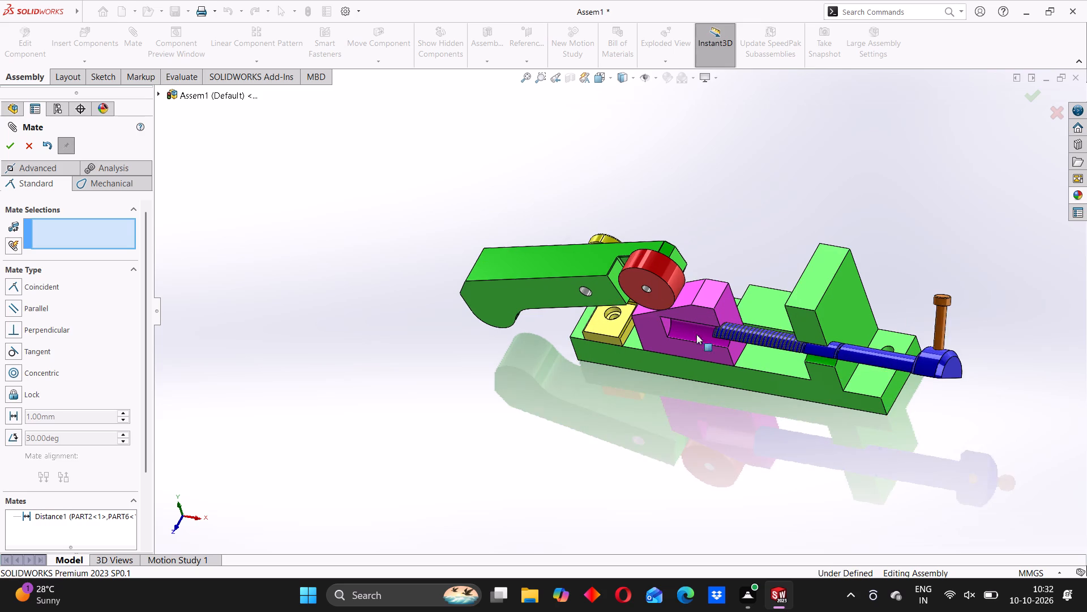
middle_drag(699, 352, 741, 271)
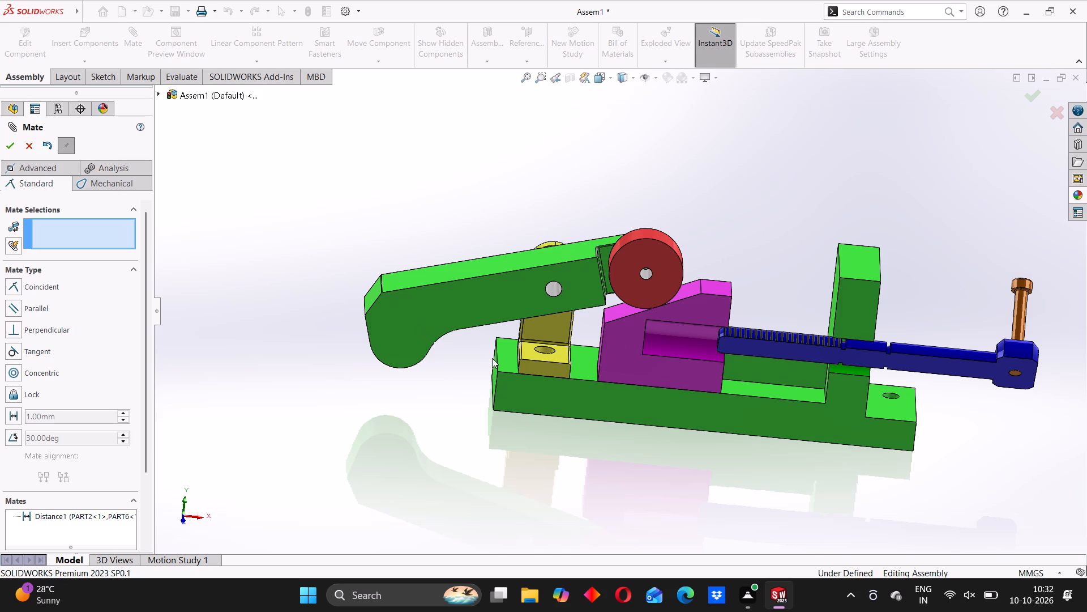
middle_drag(560, 362, 644, 379)
middle_drag(644, 379, 538, 407)
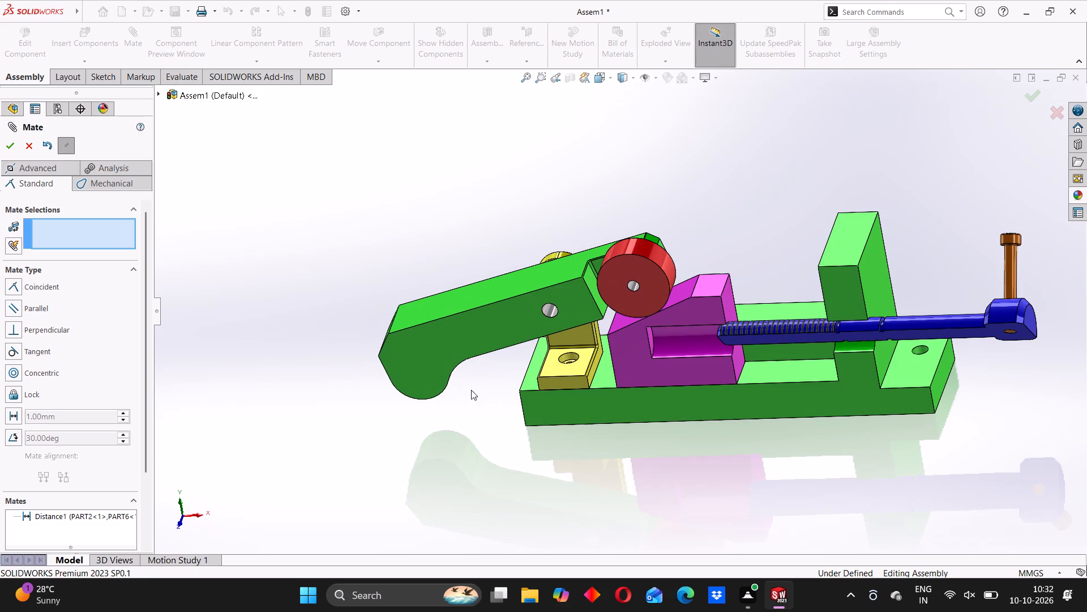
Add a Screw mate between PART2's threaded cylindrical face and PART6's bore at 2 mm distance per revolution, and close the Mate command.
click(99, 186)
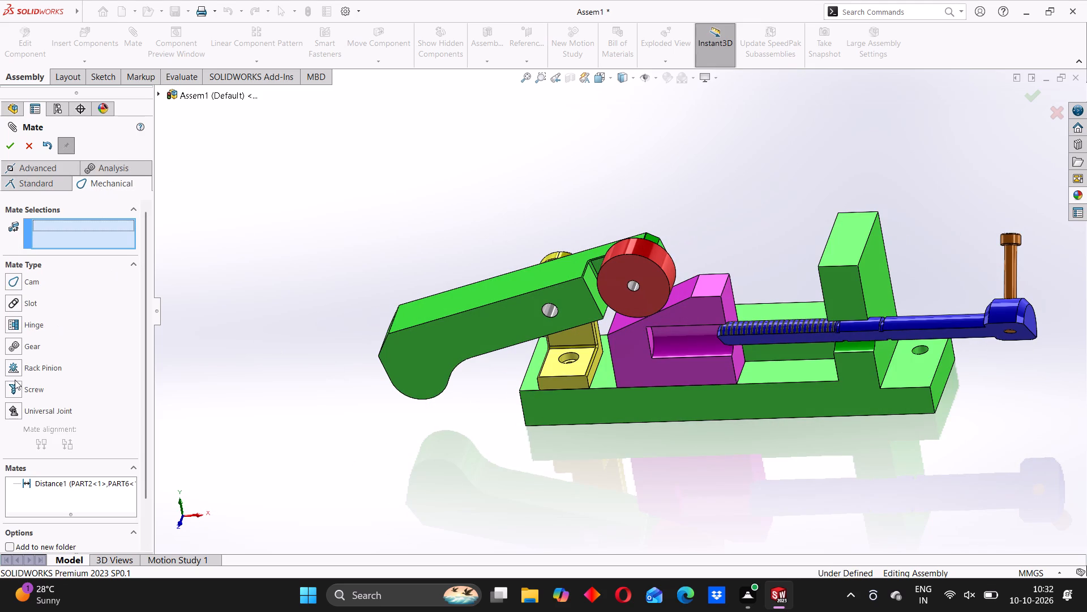
click(13, 385)
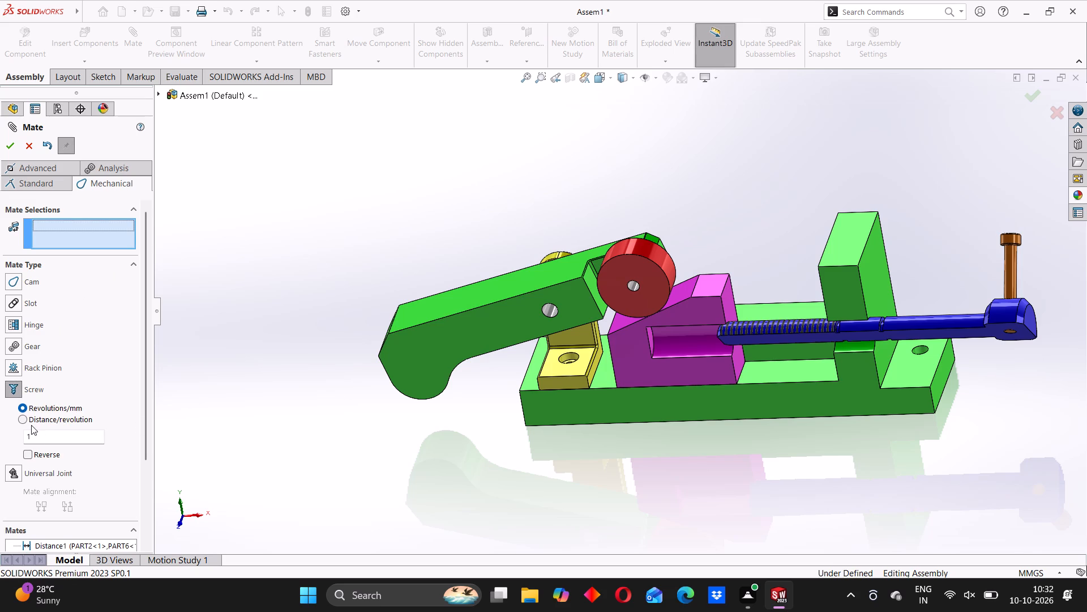
click(21, 417)
scroll(669, 308, down, 2)
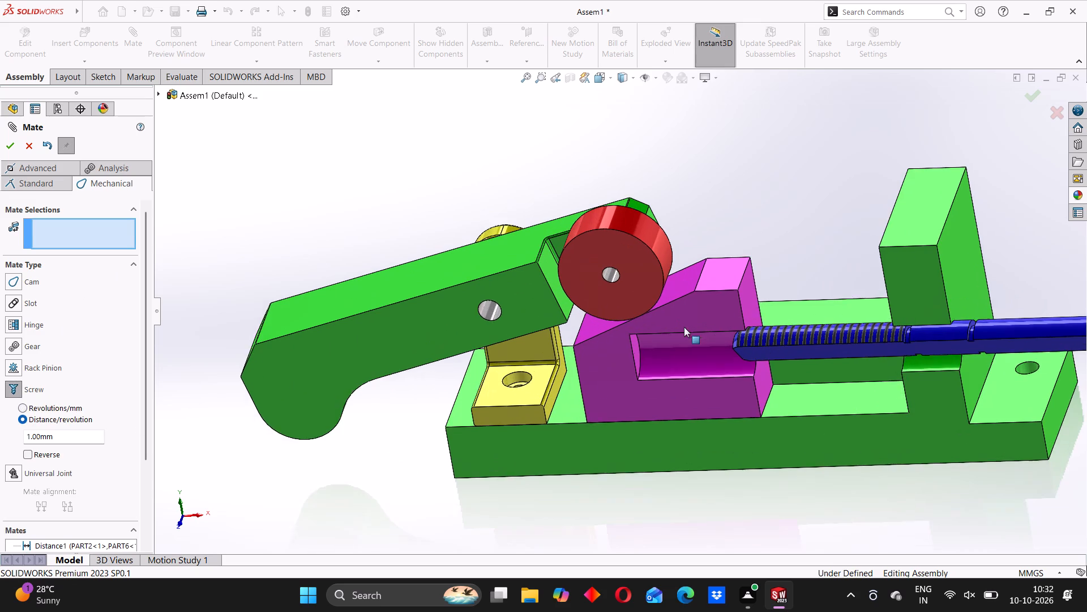
scroll(695, 340, down, 2)
middle_drag(692, 354, 697, 354)
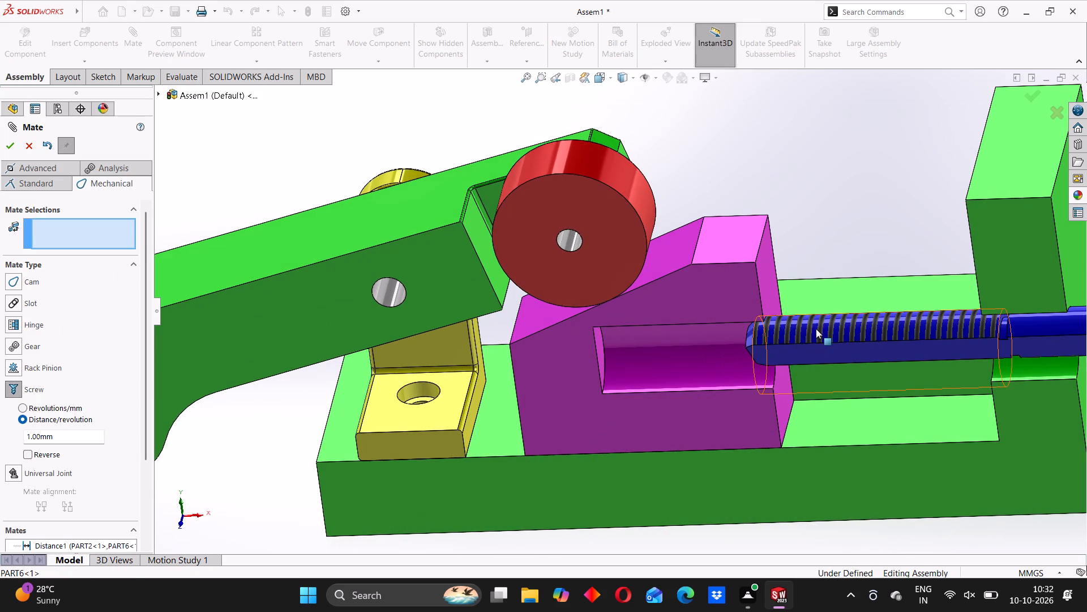
click(816, 329)
click(667, 345)
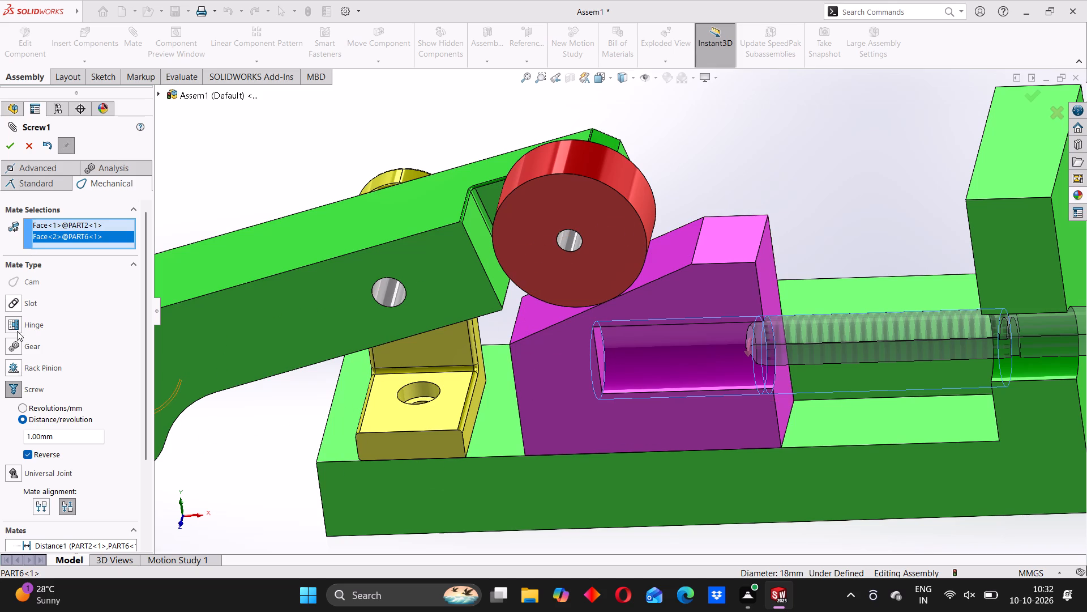
drag(59, 434, 20, 439)
key(3)
key(BackSpace)
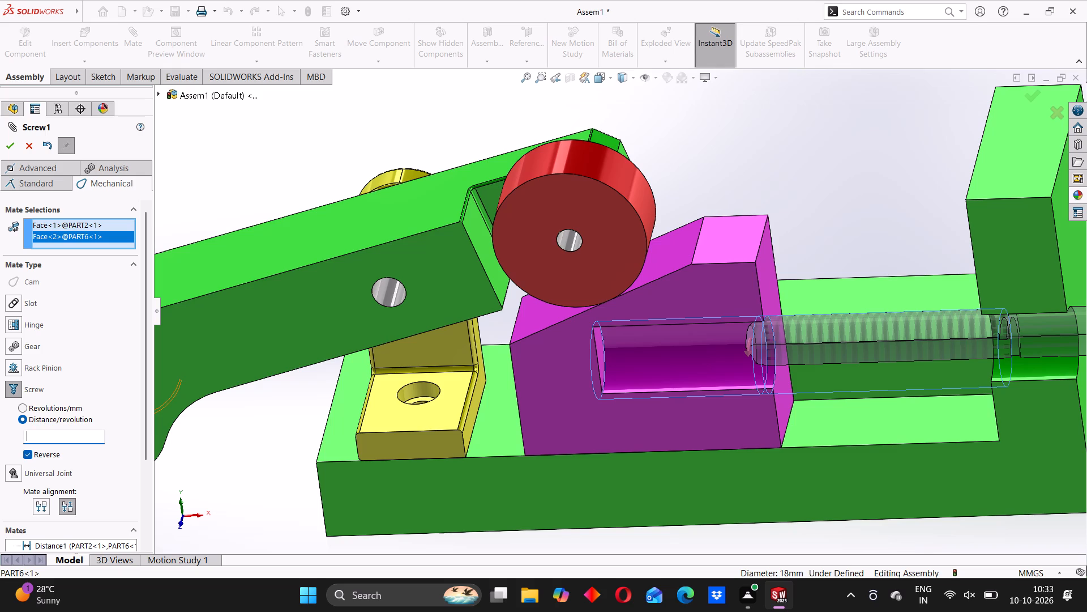
key(2)
key(Return)
click(5, 149)
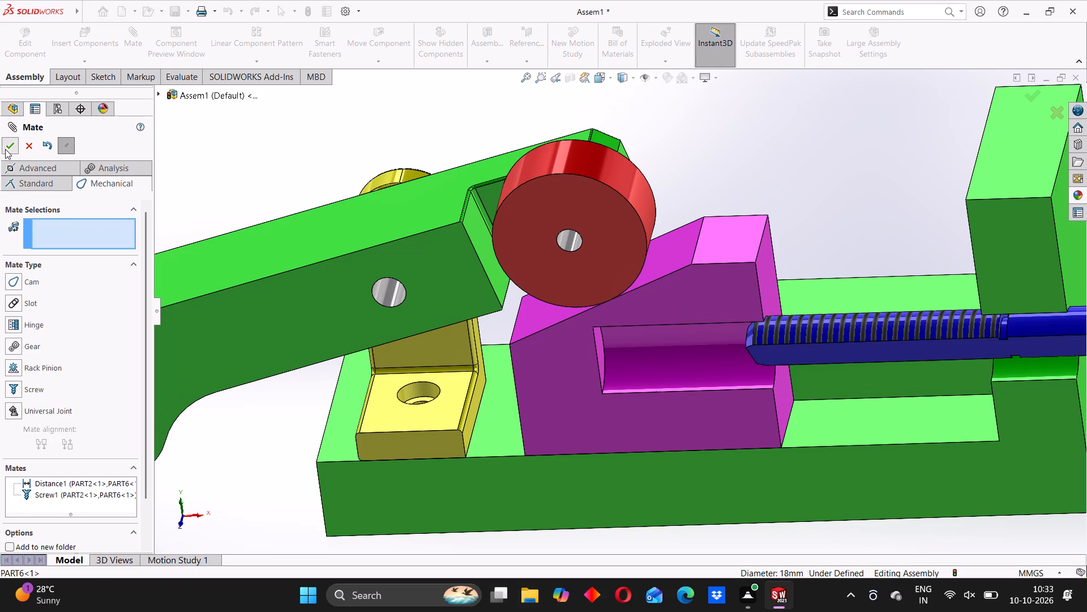
scroll(429, 254, up, 3)
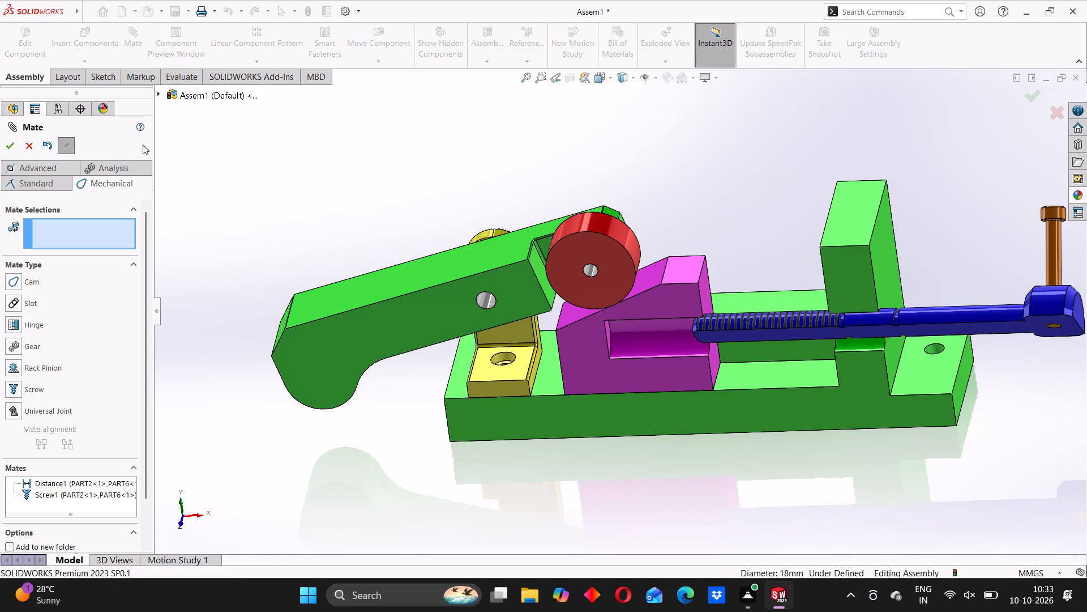
click(16, 145)
Move PART2's screw in the sectioned assembly to check how it drives PART6 and the clamp arm.
scroll(713, 286, up, 3)
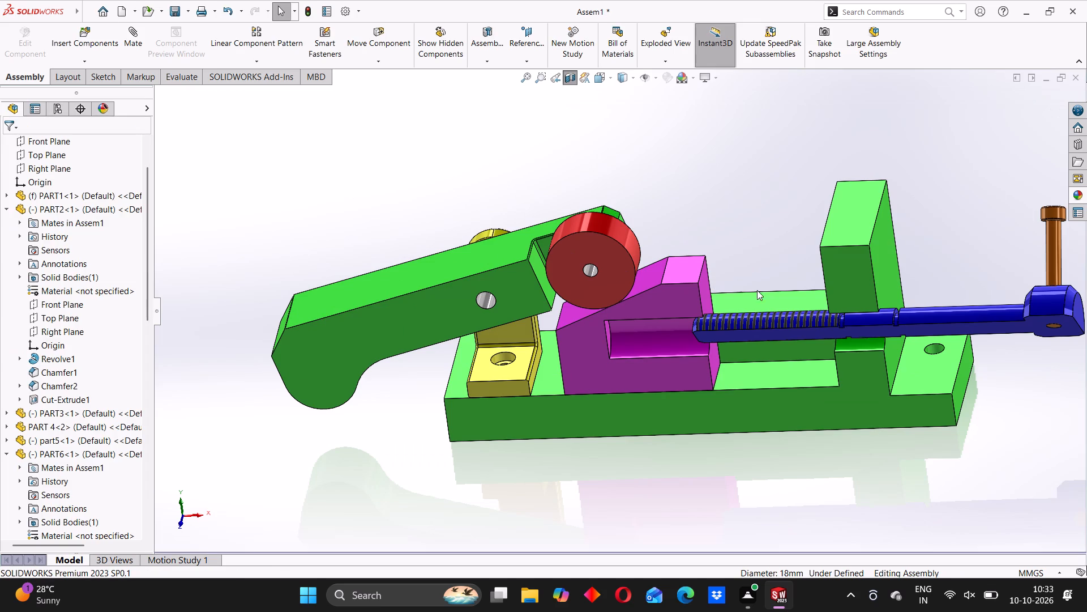
drag(820, 307, 821, 360)
drag(857, 304, 859, 332)
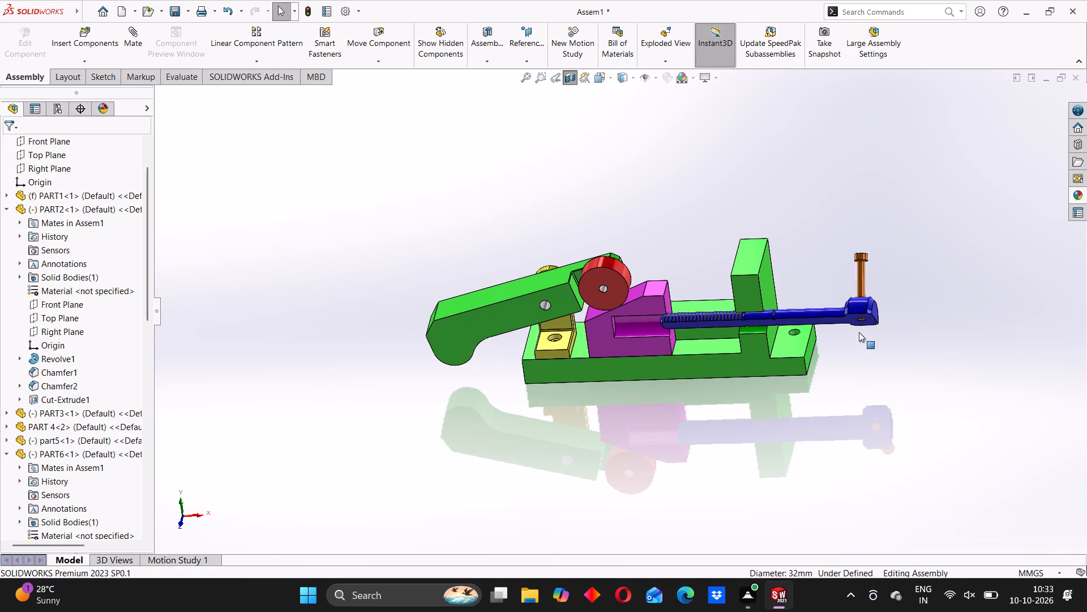
drag(859, 332, 795, 344)
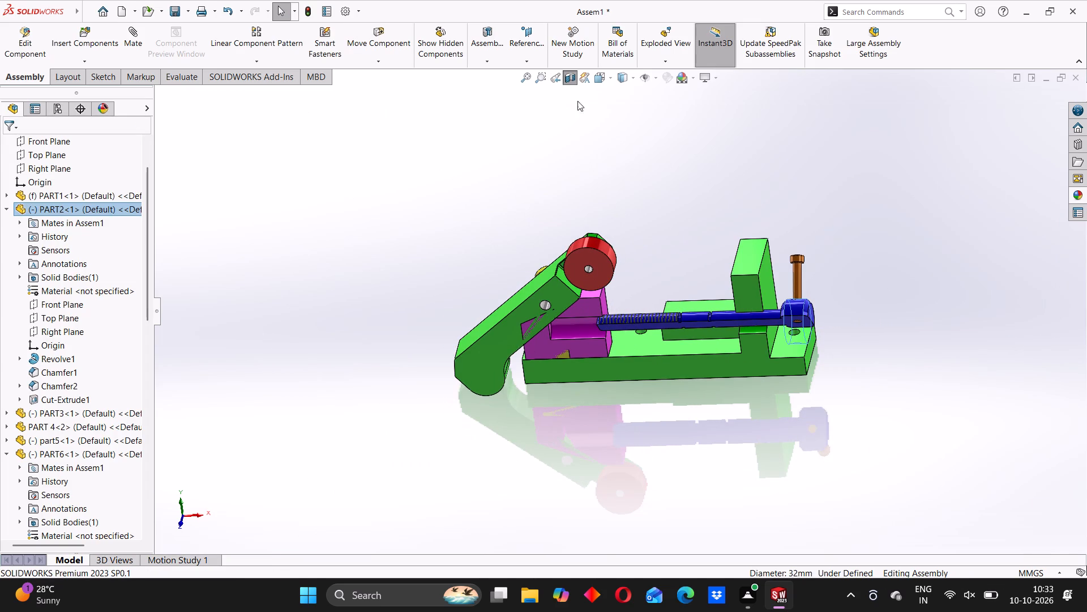
Turn off the section view of the assembly.
click(572, 75)
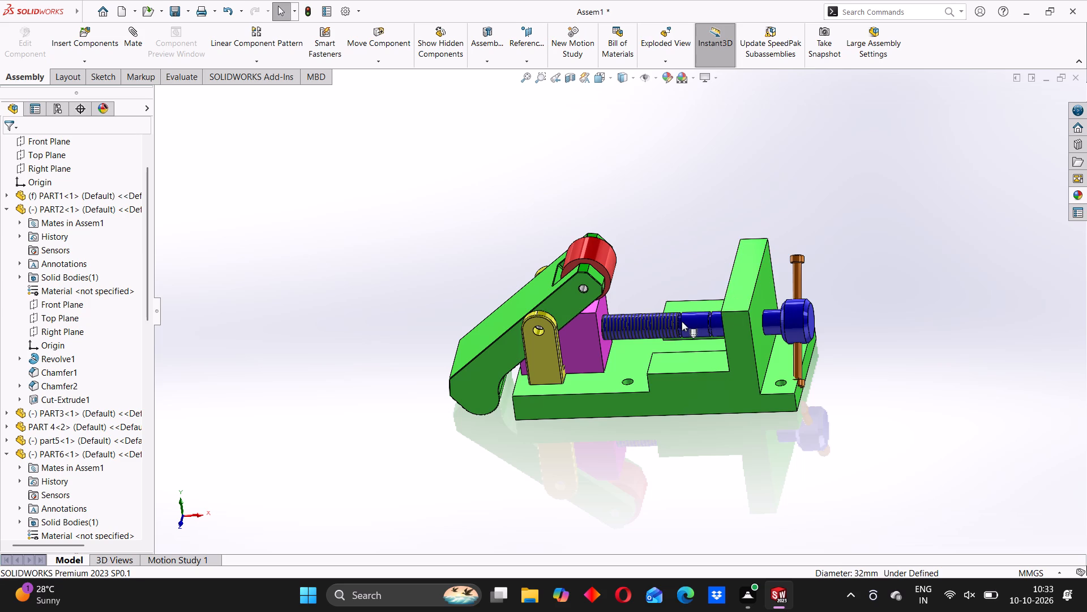
Turn PART2's screw and its handle bar to check that the rotation moves PART6 and the clamp arm.
drag(682, 321, 693, 347)
drag(799, 265, 788, 329)
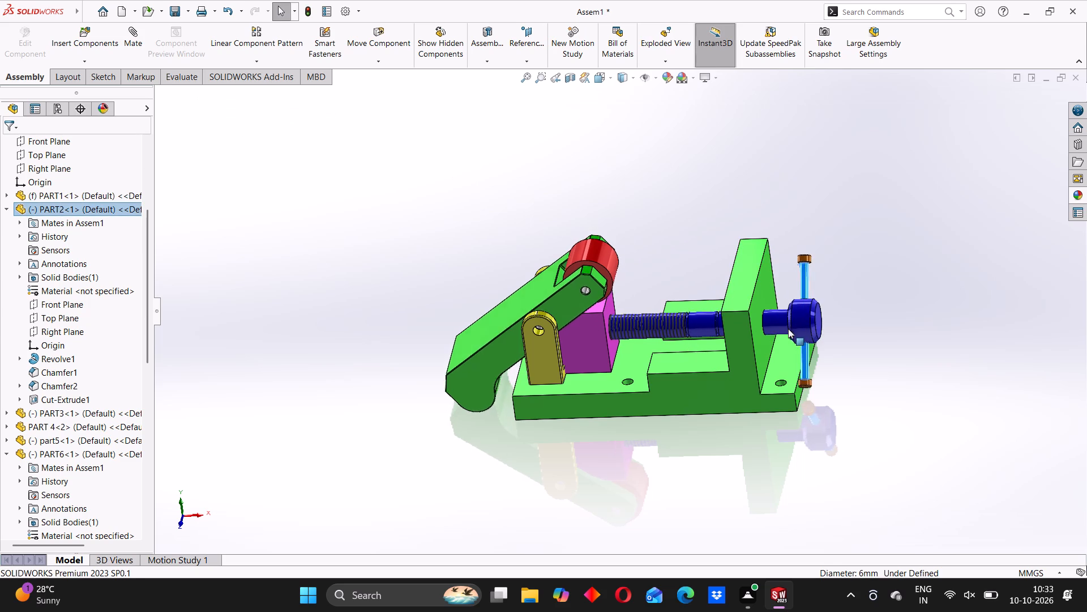
Move PART7's handle bar back and forth to check how the screw drives PART6 and the clamp arm.
drag(788, 329, 875, 367)
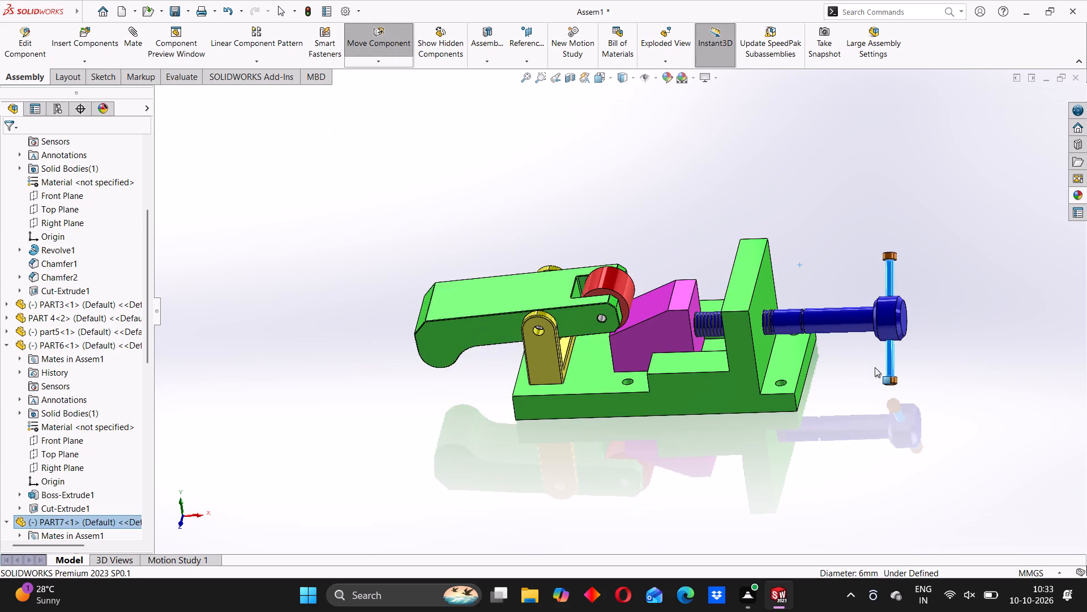
drag(875, 367, 731, 361)
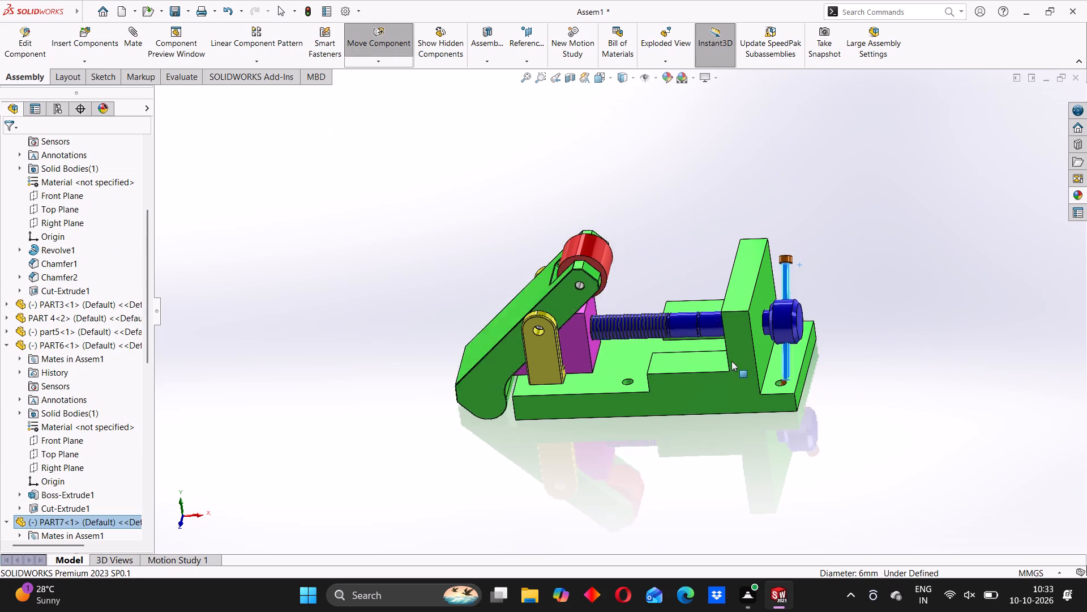
drag(731, 361, 859, 333)
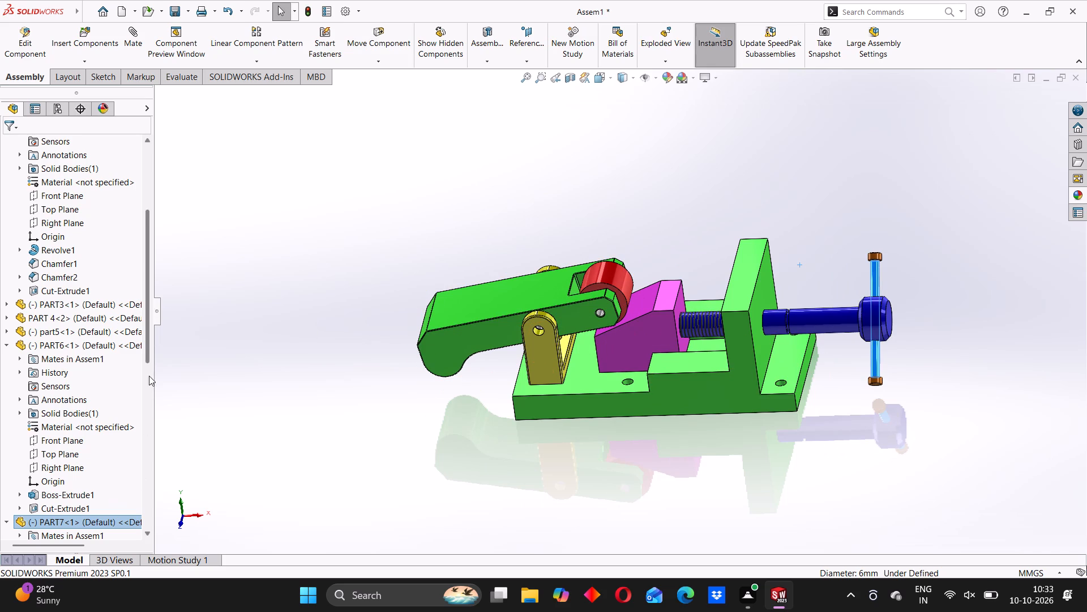
Delete the Screw1 mate between PART2 and PART6.
drag(148, 334, 177, 569)
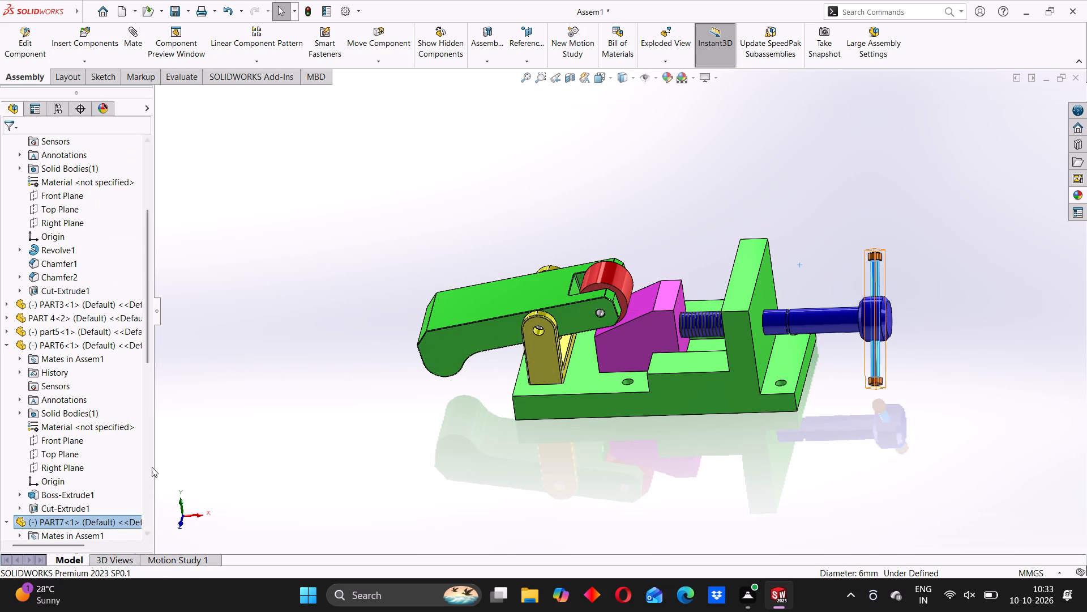
drag(150, 345, 172, 525)
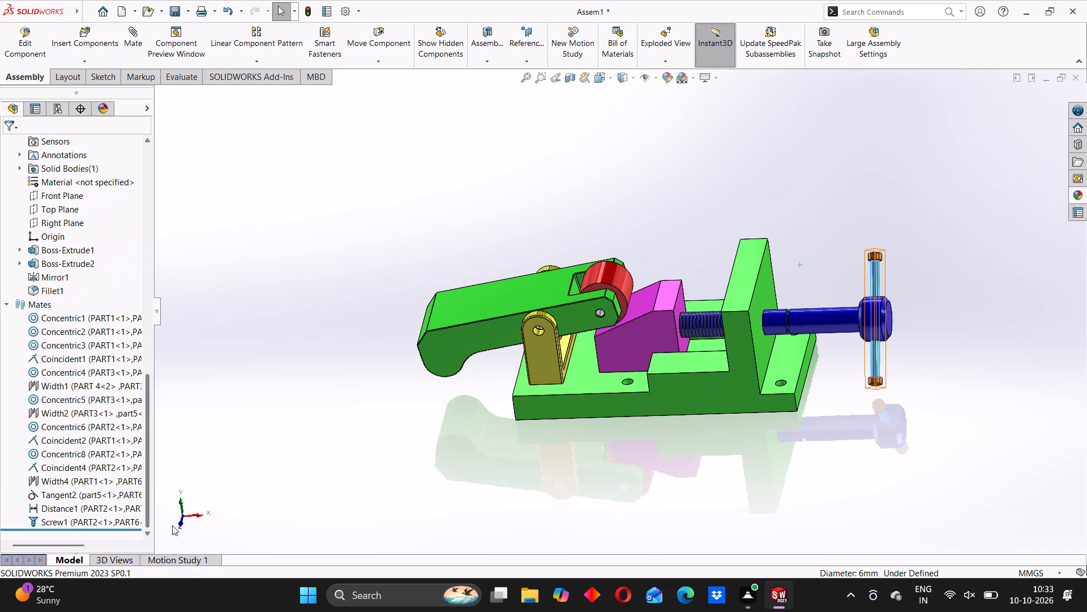
drag(172, 525, 174, 525)
right_click(71, 526)
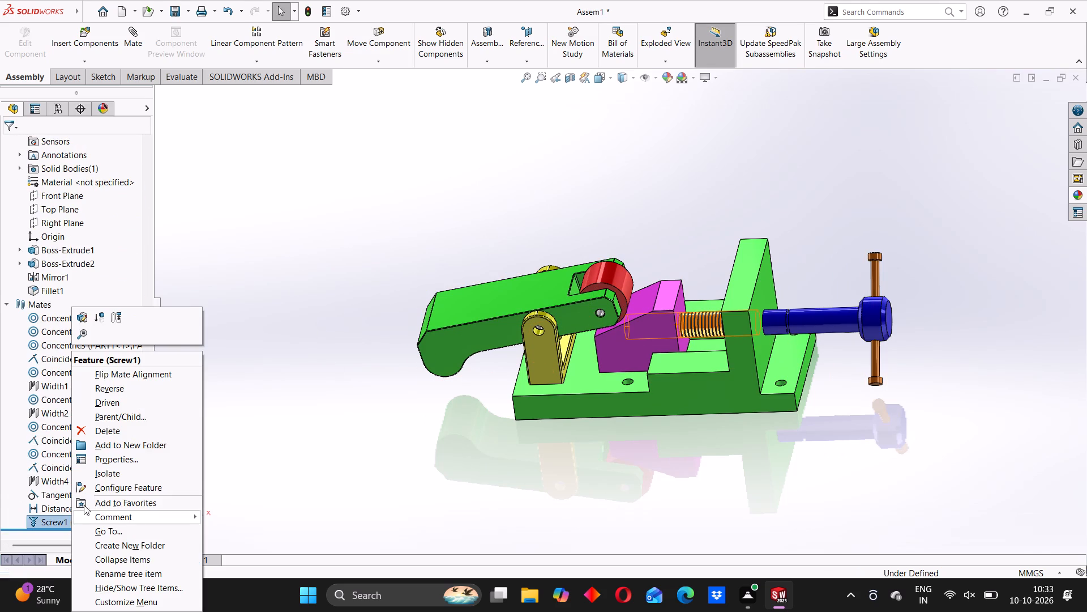
click(123, 430)
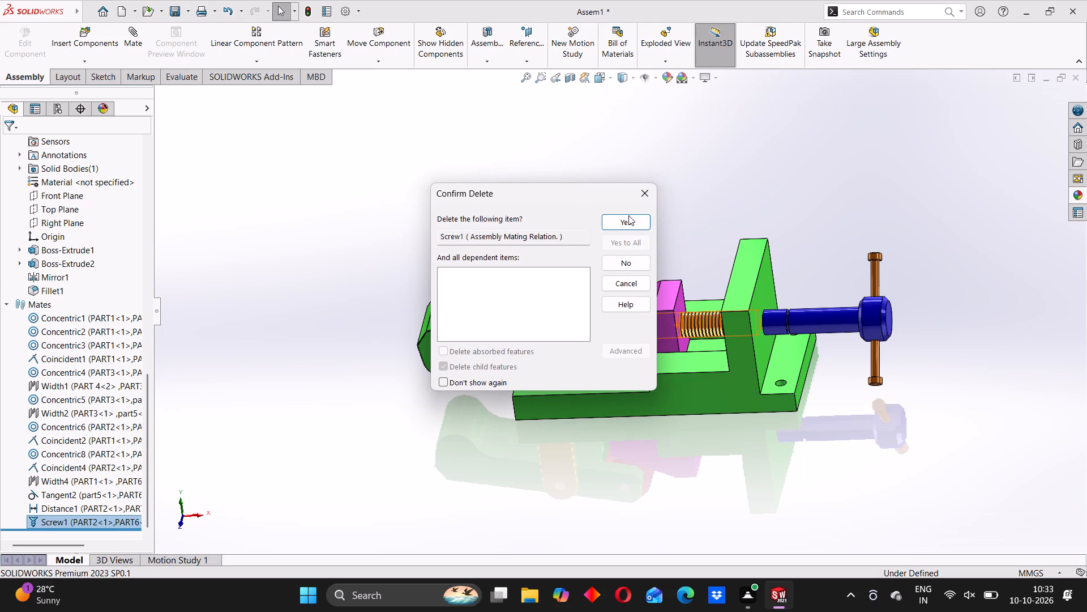
click(631, 224)
Section the assembly view along the Front Plane at 0 mm offset.
click(575, 78)
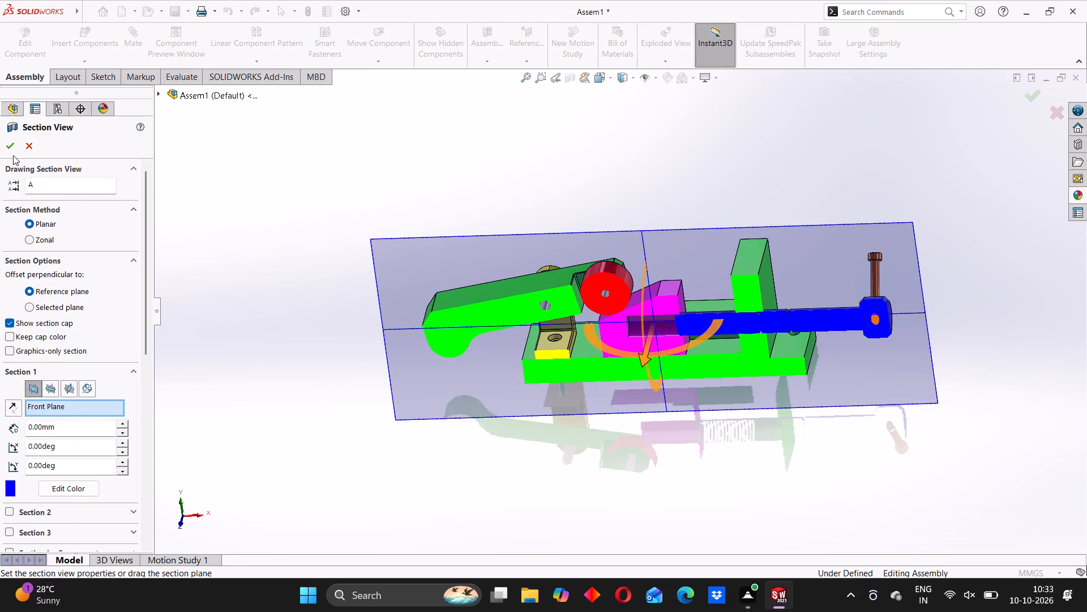
click(11, 143)
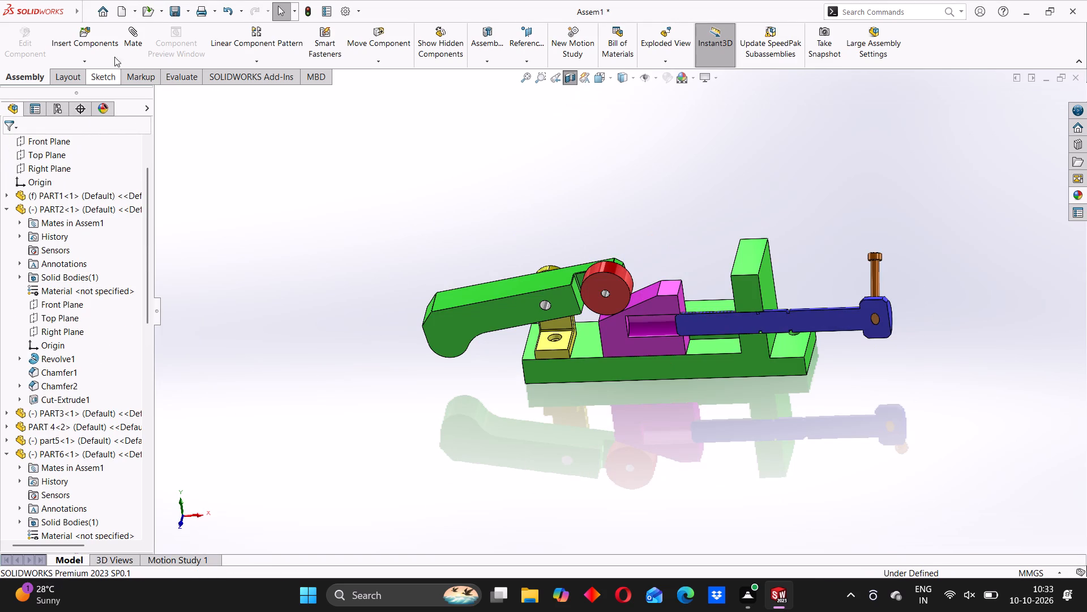
Add a Screw mate between PART6's bore and PART2's threaded cylindrical face at 4 mm distance per revolution.
click(137, 44)
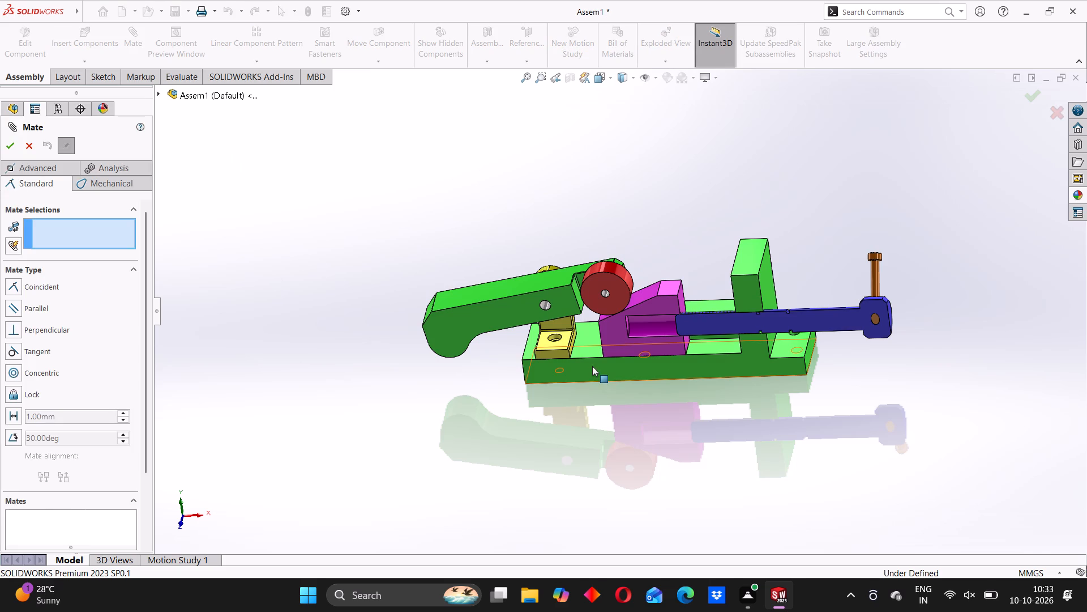
scroll(587, 337, down, 3)
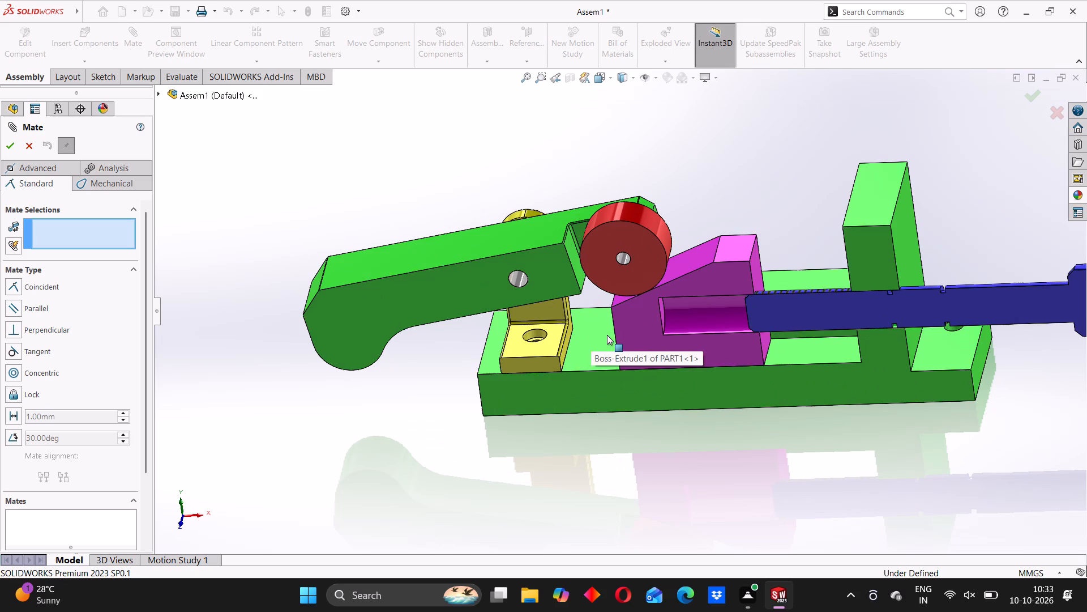
scroll(687, 304, down, 3)
middle_drag(686, 305, 673, 261)
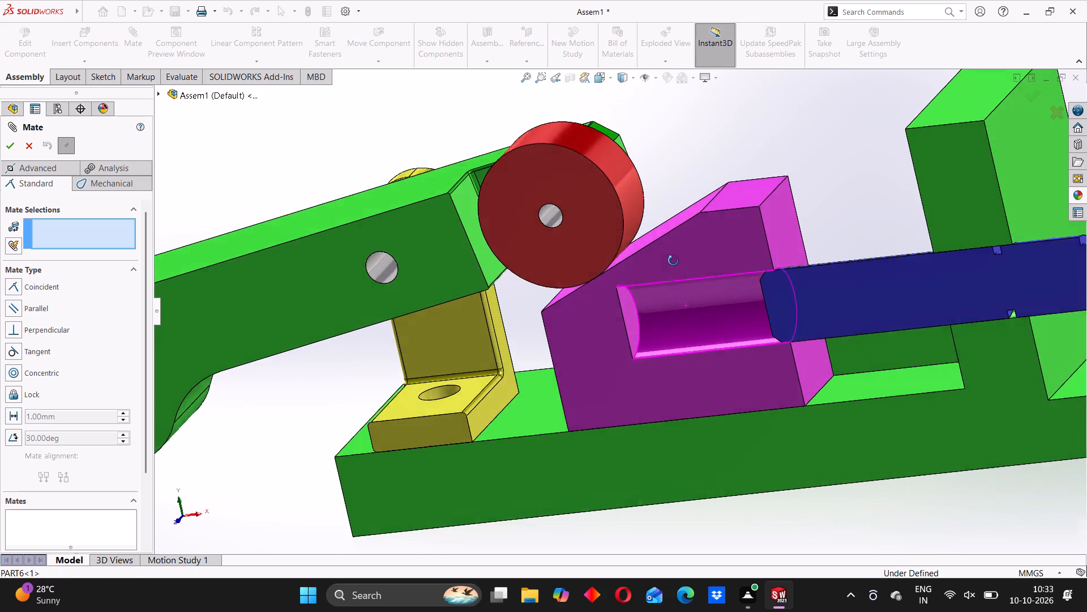
middle_drag(673, 261, 679, 245)
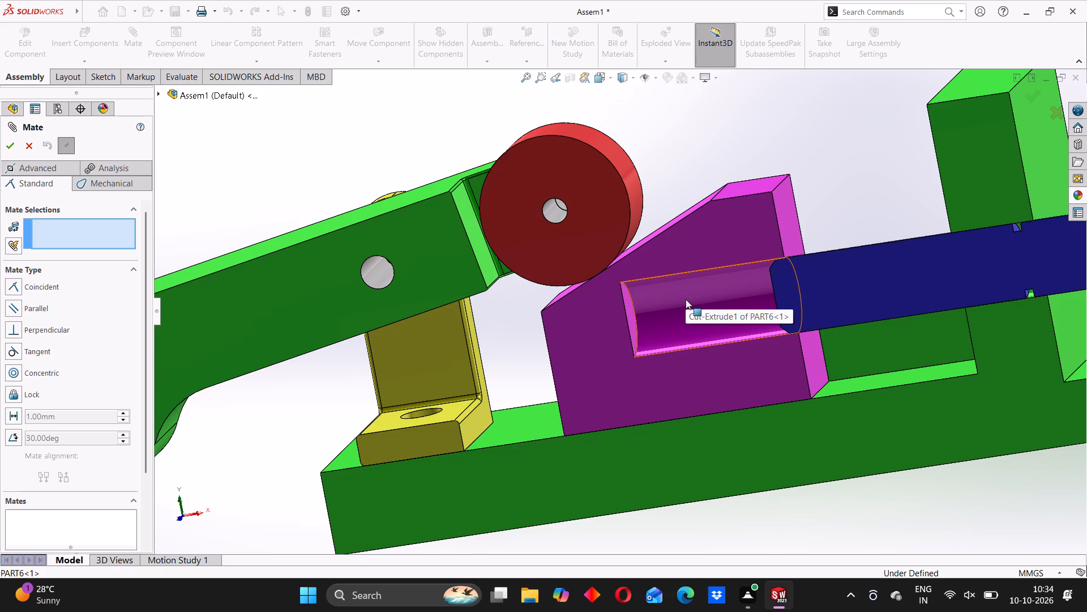
click(93, 187)
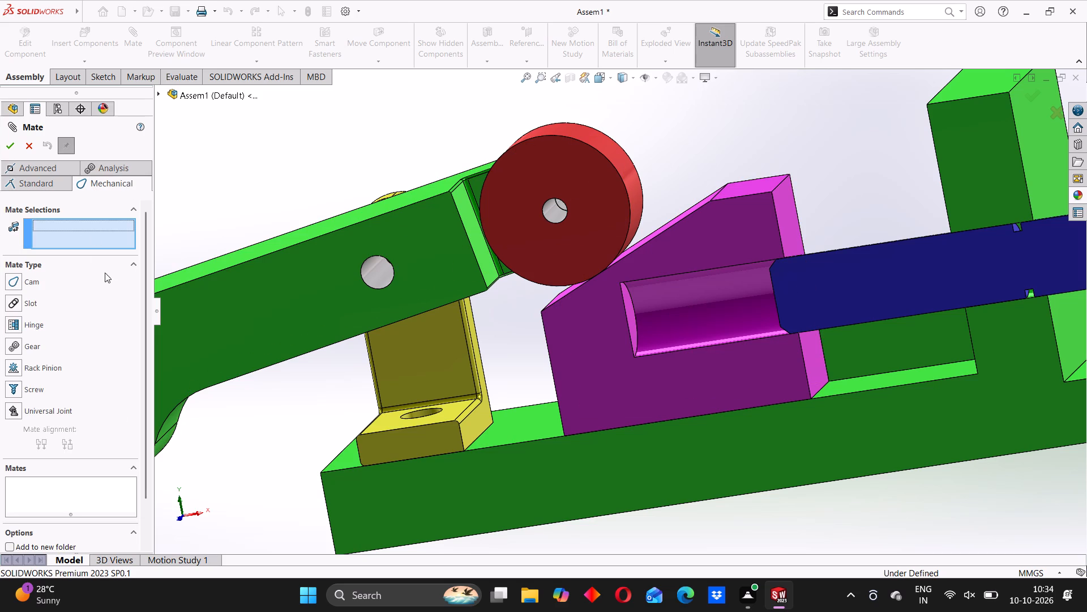
click(10, 392)
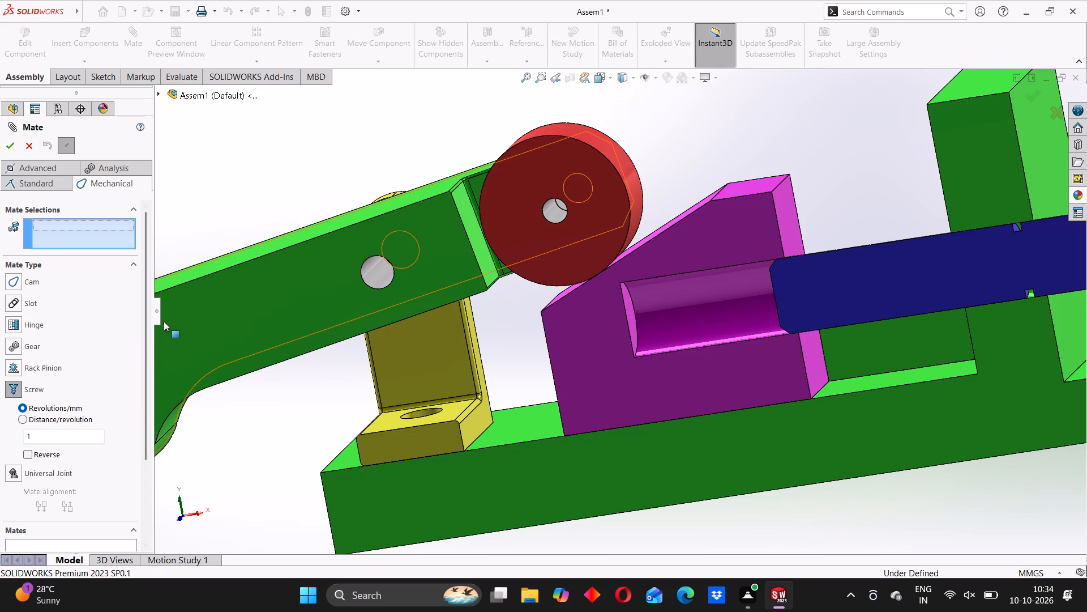
click(24, 420)
drag(62, 440, 16, 443)
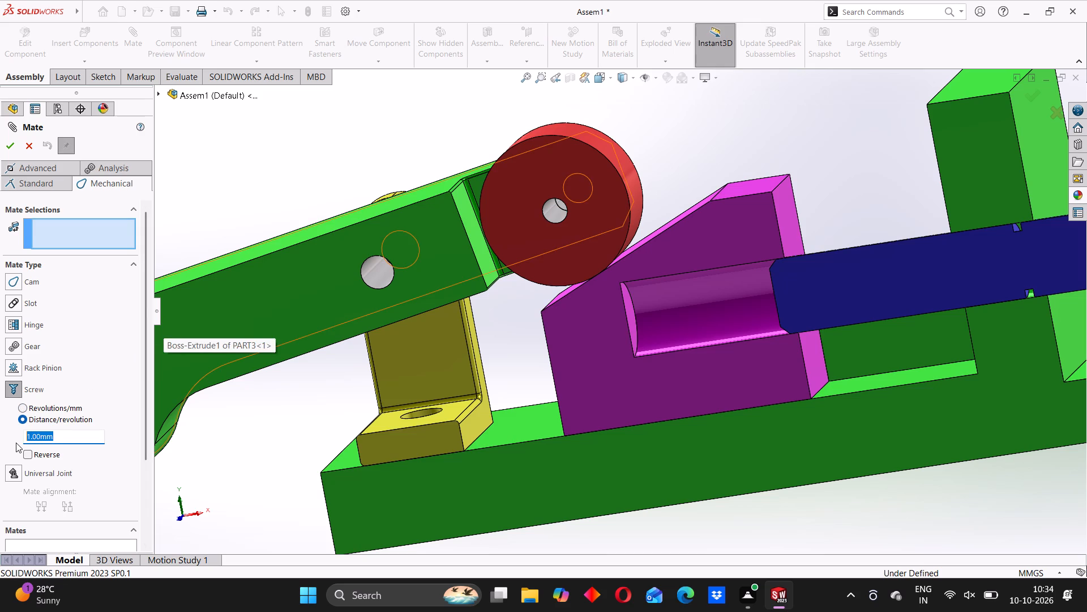
key(4)
key(Return)
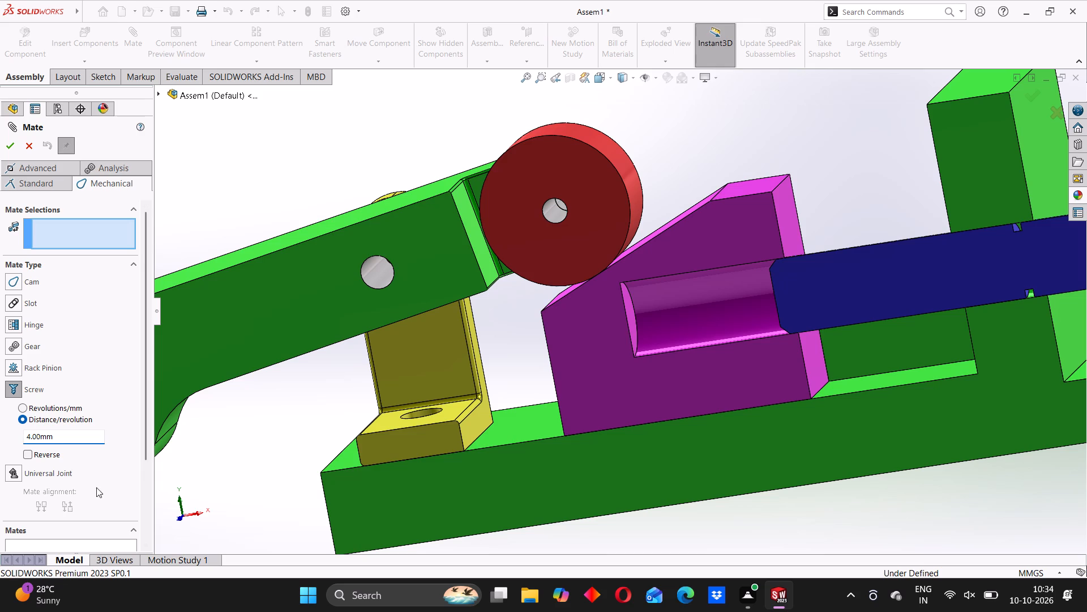
click(705, 314)
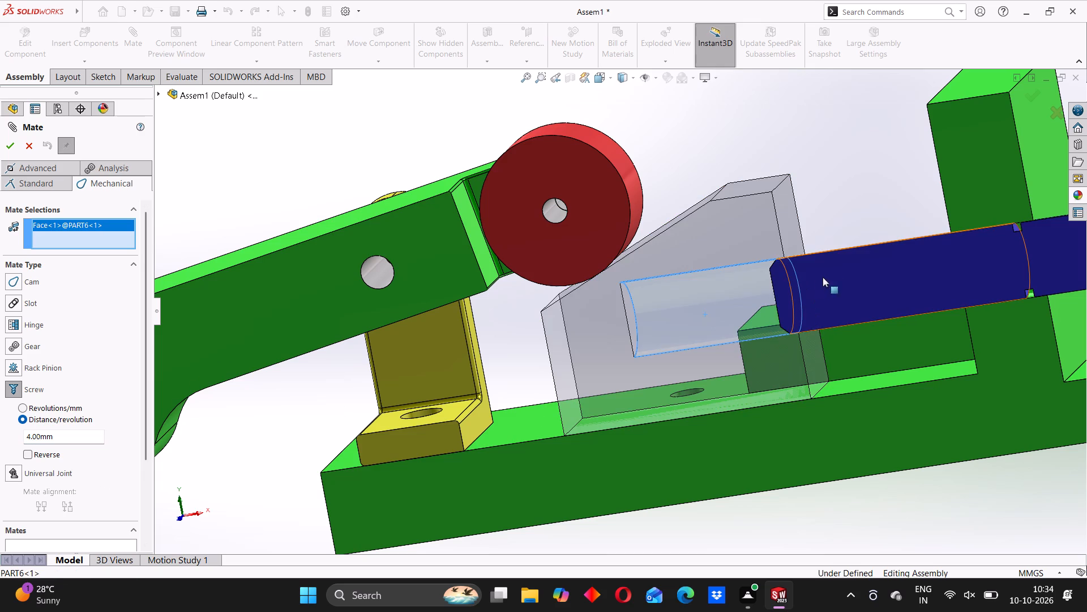
middle_drag(873, 286, 875, 392)
click(847, 294)
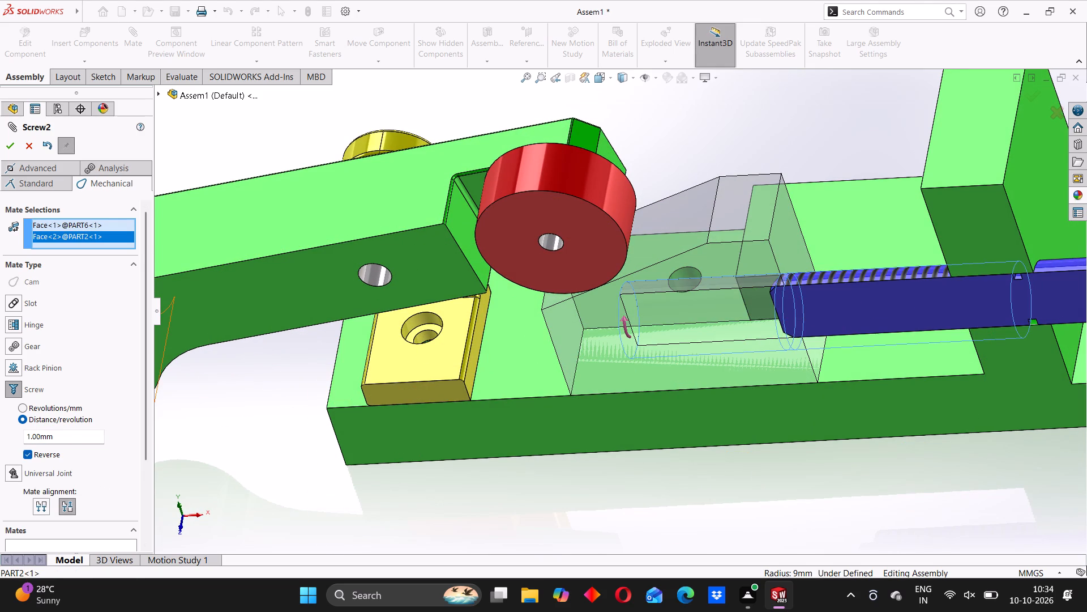
drag(53, 439, 27, 440)
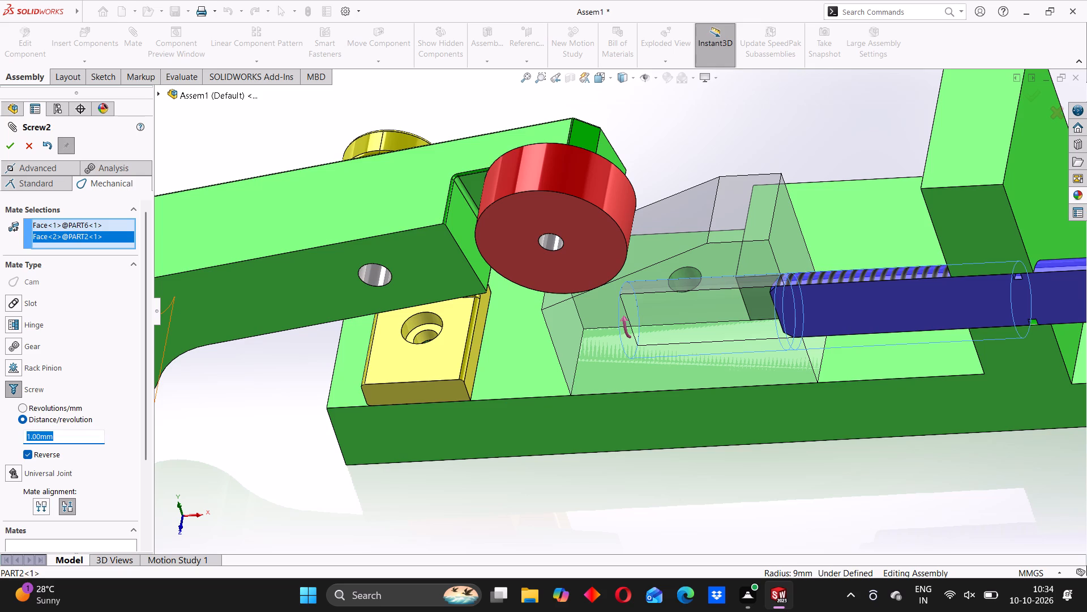
key(4)
key(Return)
click(14, 150)
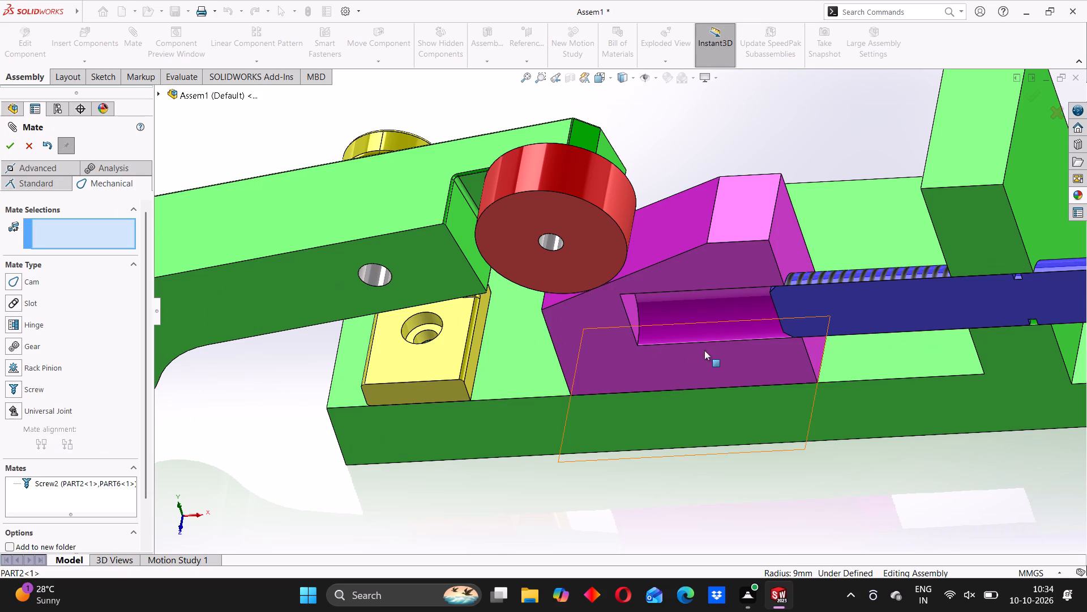
Move PART2's screw and try PART7's handle bar to check the motion of PART6, and close the Mate command.
scroll(751, 336, up, 4)
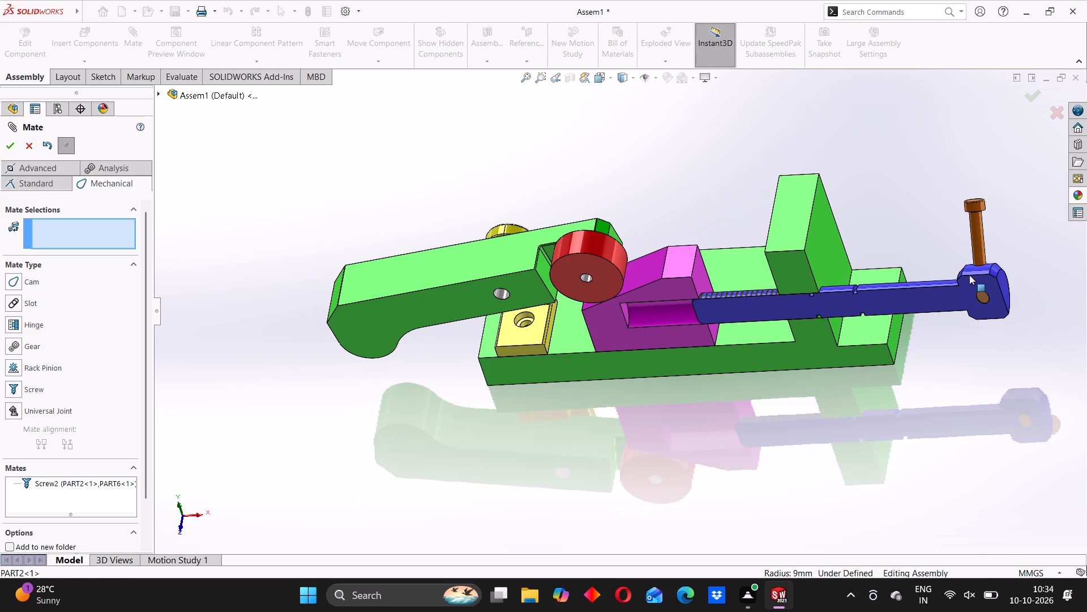
drag(979, 271, 859, 326)
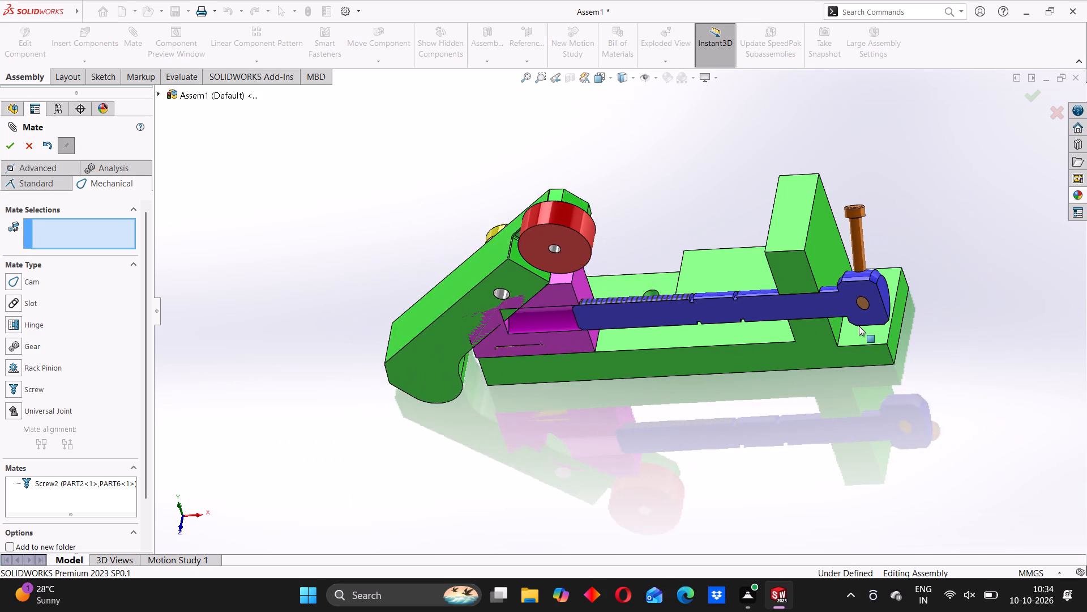
drag(859, 326, 952, 297)
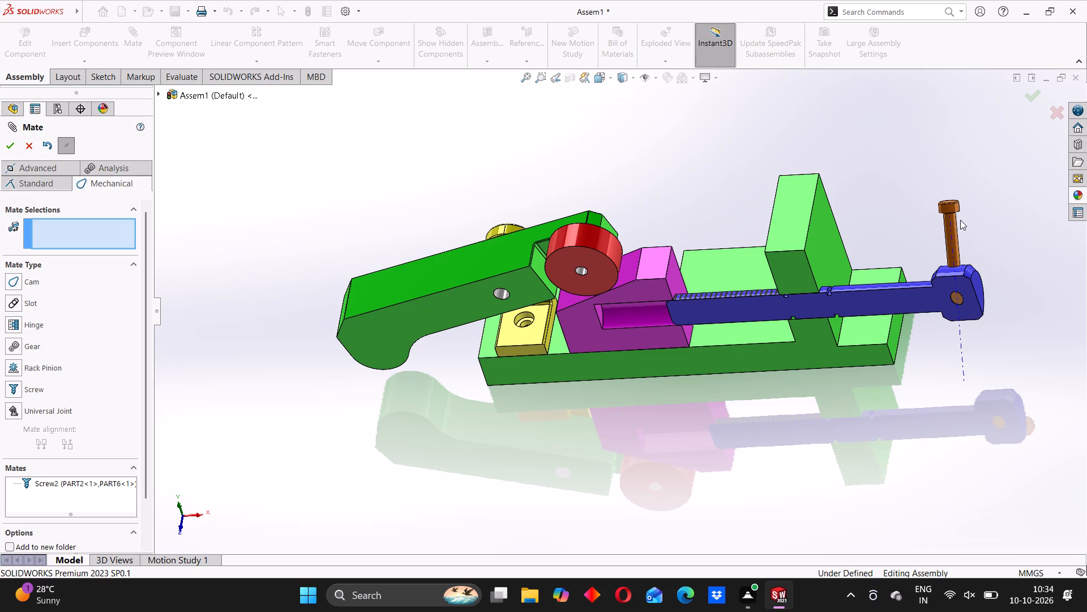
drag(948, 213, 944, 268)
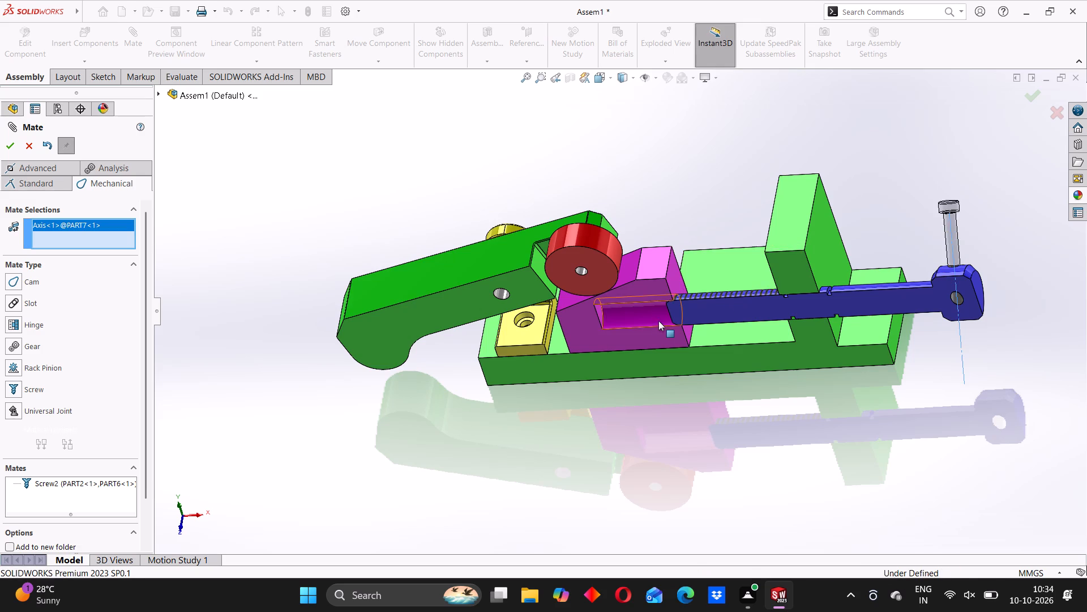
middle_drag(657, 321, 690, 296)
middle_drag(582, 316, 594, 310)
scroll(567, 313, down, 2)
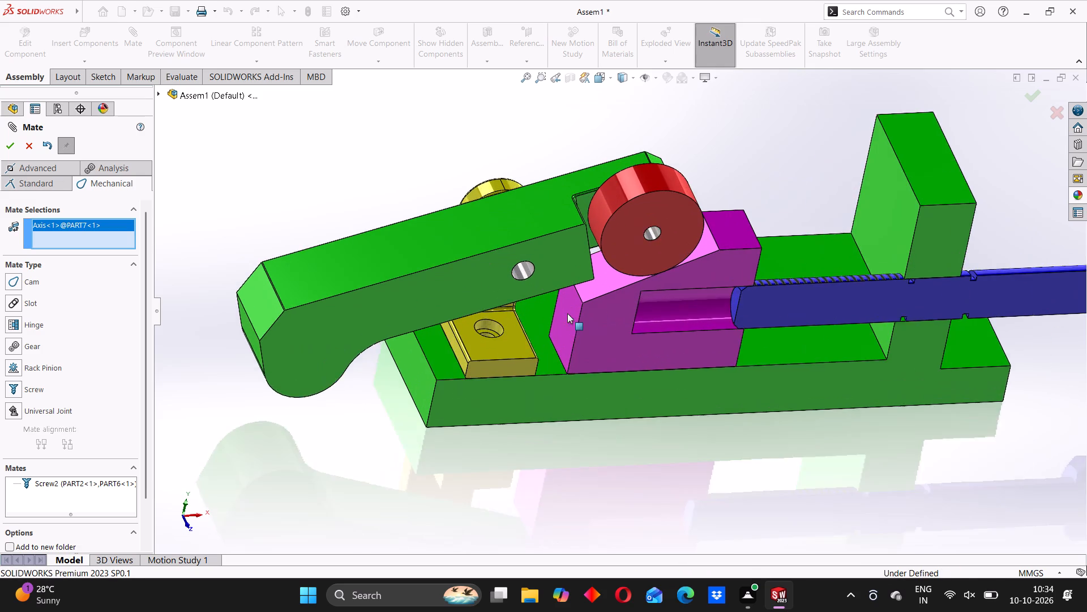
scroll(567, 313, down, 2)
right_click(50, 224)
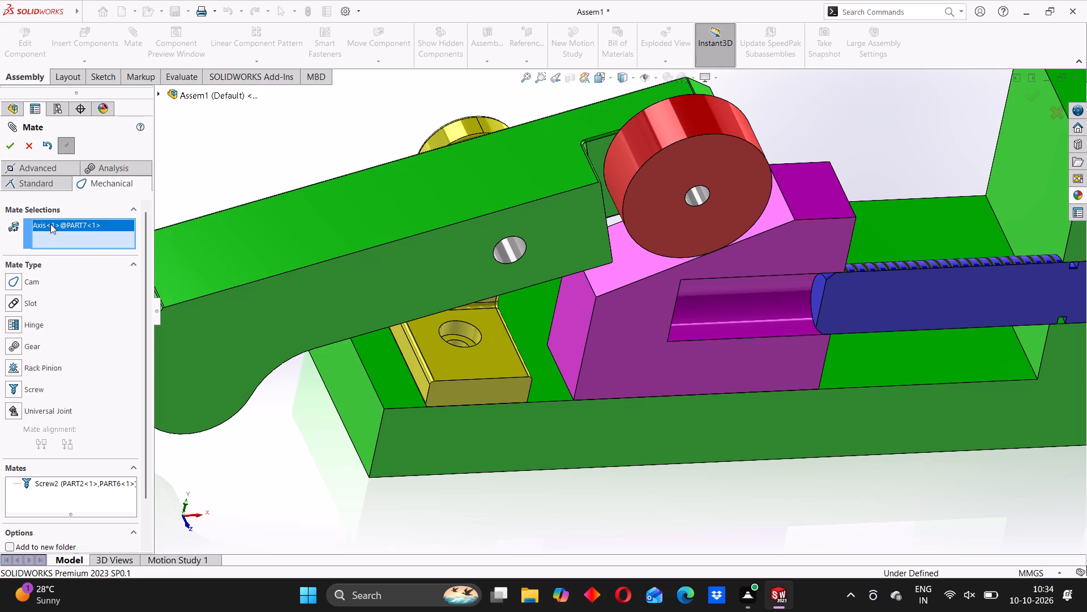
click(78, 245)
click(14, 149)
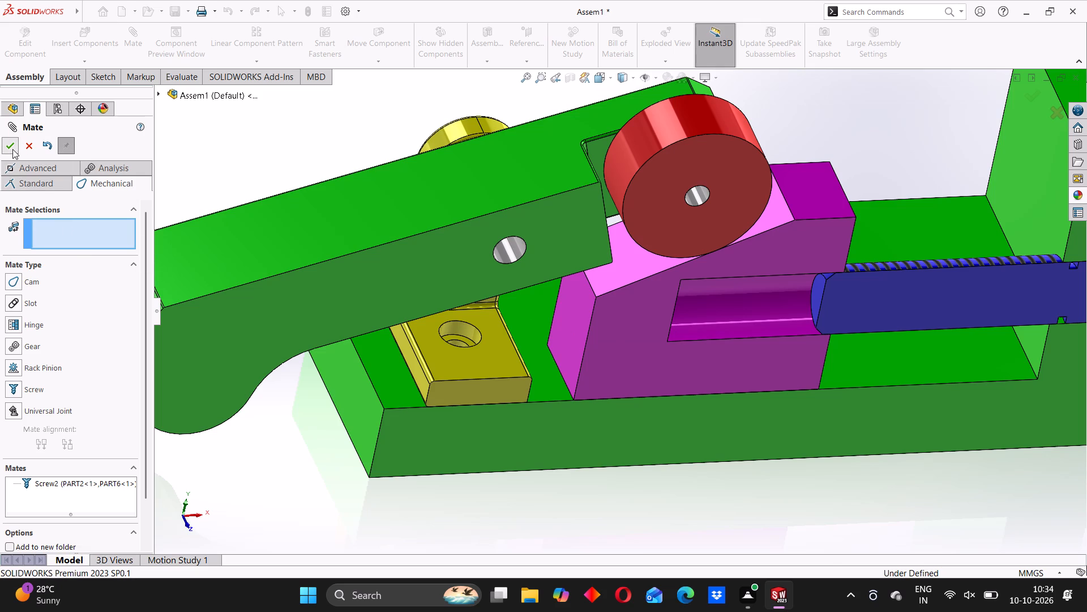
Turn off the section view of the assembly.
scroll(832, 298, up, 5)
middle_drag(768, 375, 696, 374)
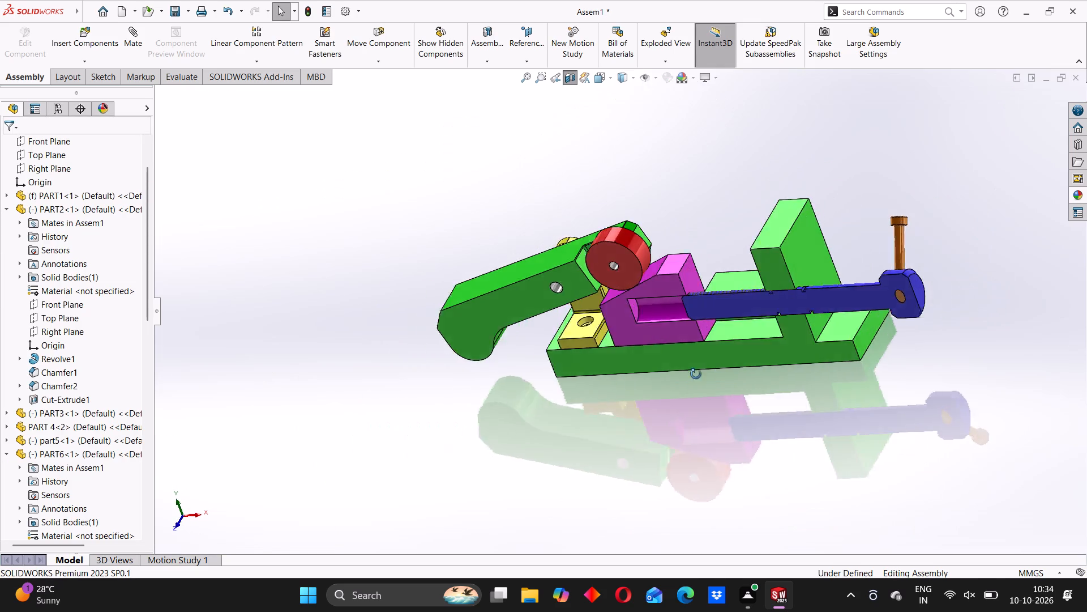
middle_drag(696, 374, 690, 416)
scroll(609, 312, down, 1)
middle_drag(584, 338, 630, 307)
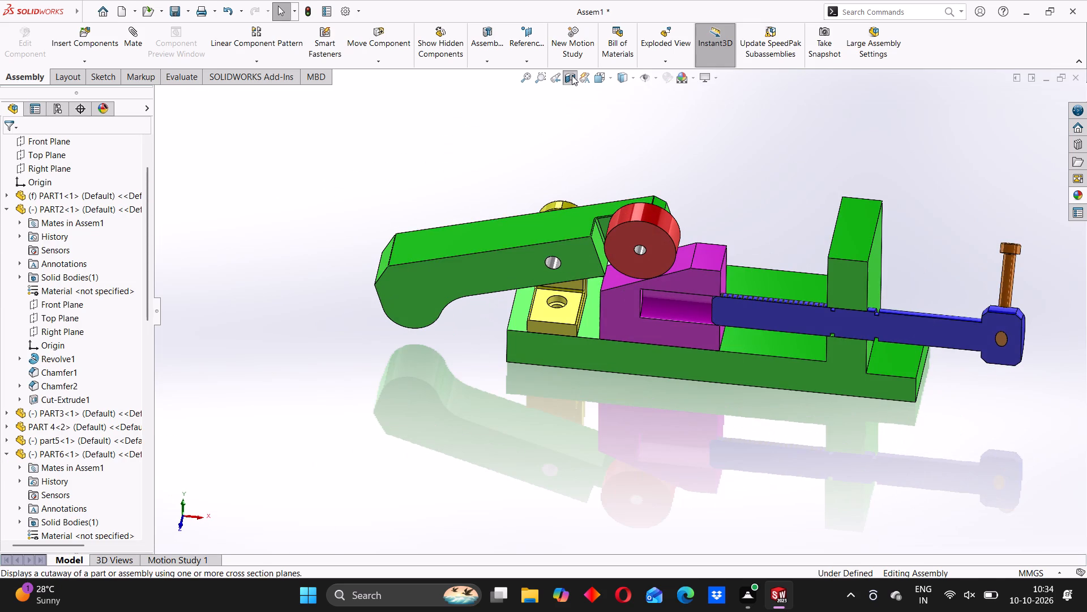
click(572, 75)
Move PART7's handle bar in the full assembly to check how it drives PART6 and the clamp arm.
scroll(605, 312, down, 3)
scroll(840, 372, up, 3)
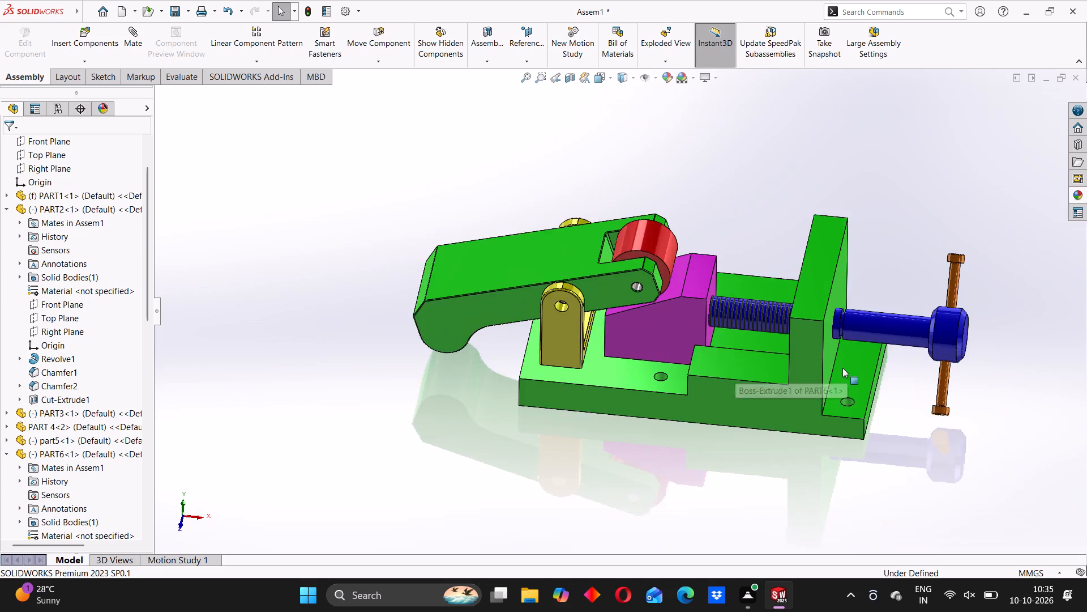
scroll(842, 368, up, 4)
drag(811, 291, 790, 352)
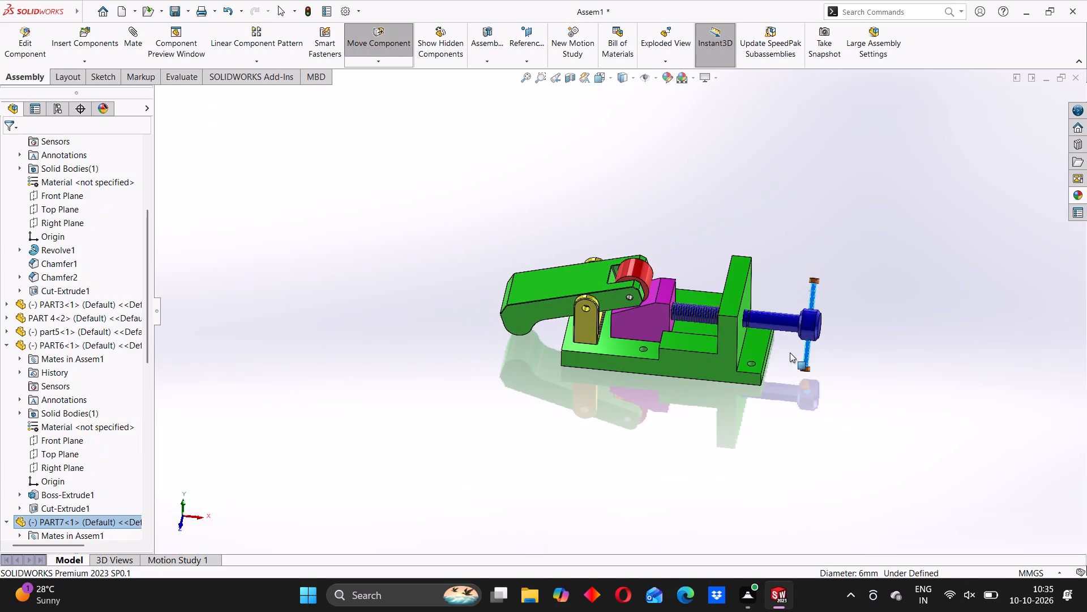
drag(790, 352, 810, 356)
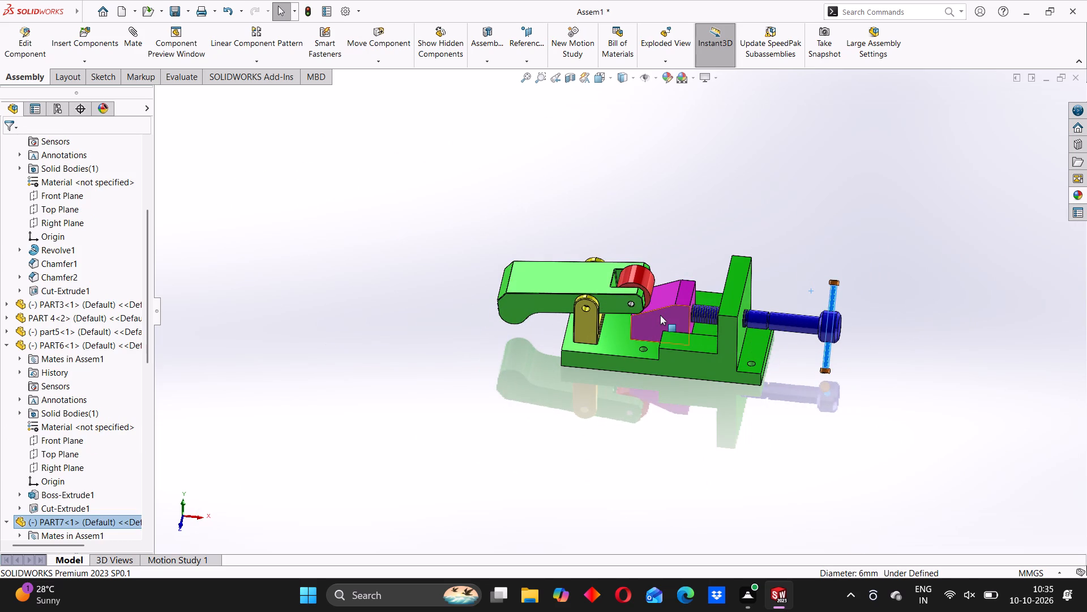
scroll(660, 315, down, 2)
scroll(660, 315, up, 3)
middle_drag(617, 333, 673, 322)
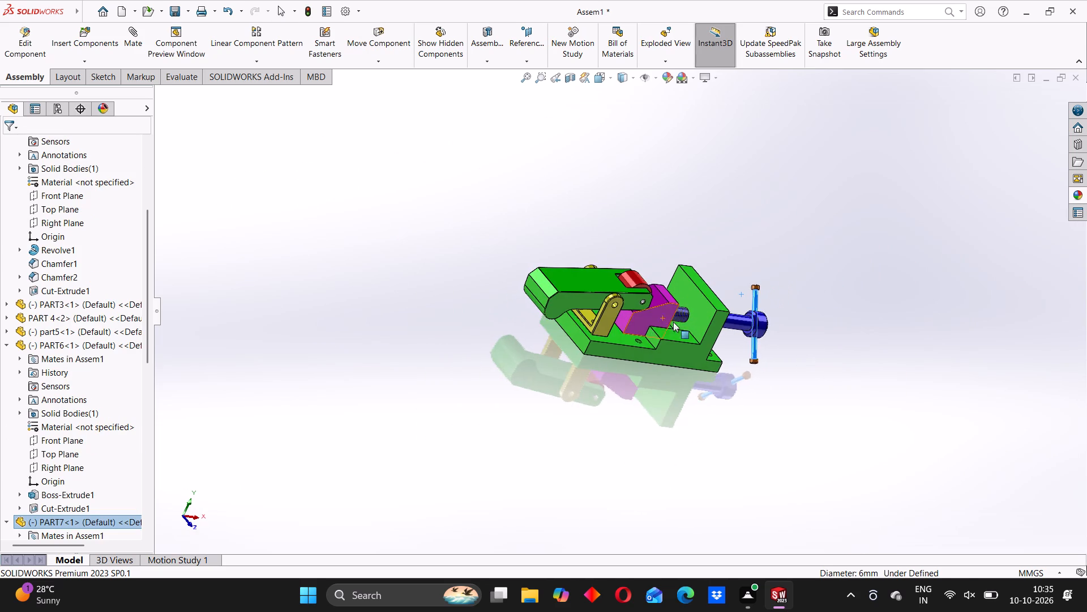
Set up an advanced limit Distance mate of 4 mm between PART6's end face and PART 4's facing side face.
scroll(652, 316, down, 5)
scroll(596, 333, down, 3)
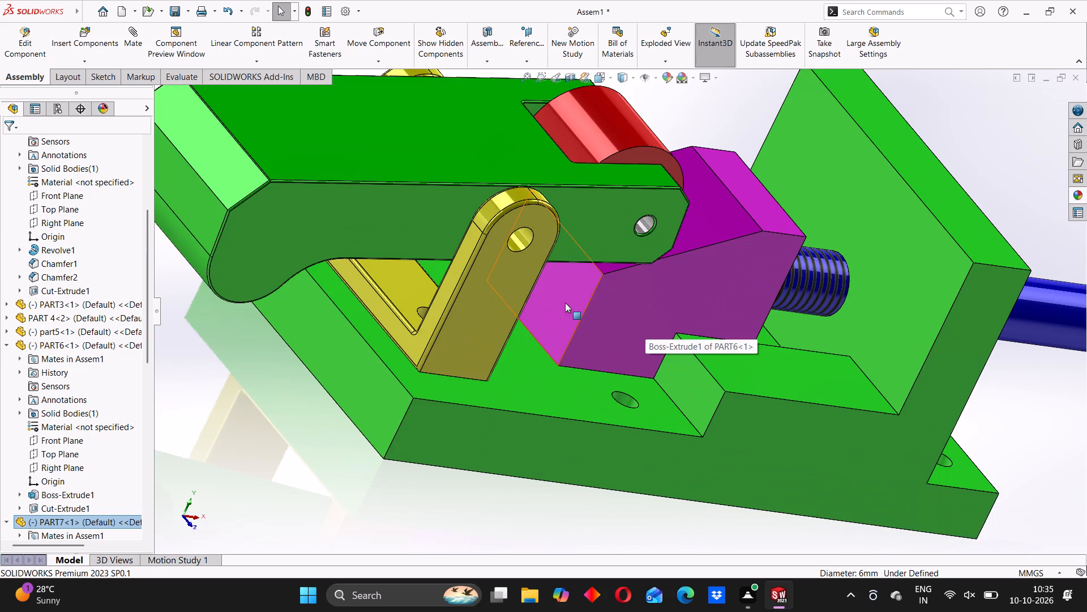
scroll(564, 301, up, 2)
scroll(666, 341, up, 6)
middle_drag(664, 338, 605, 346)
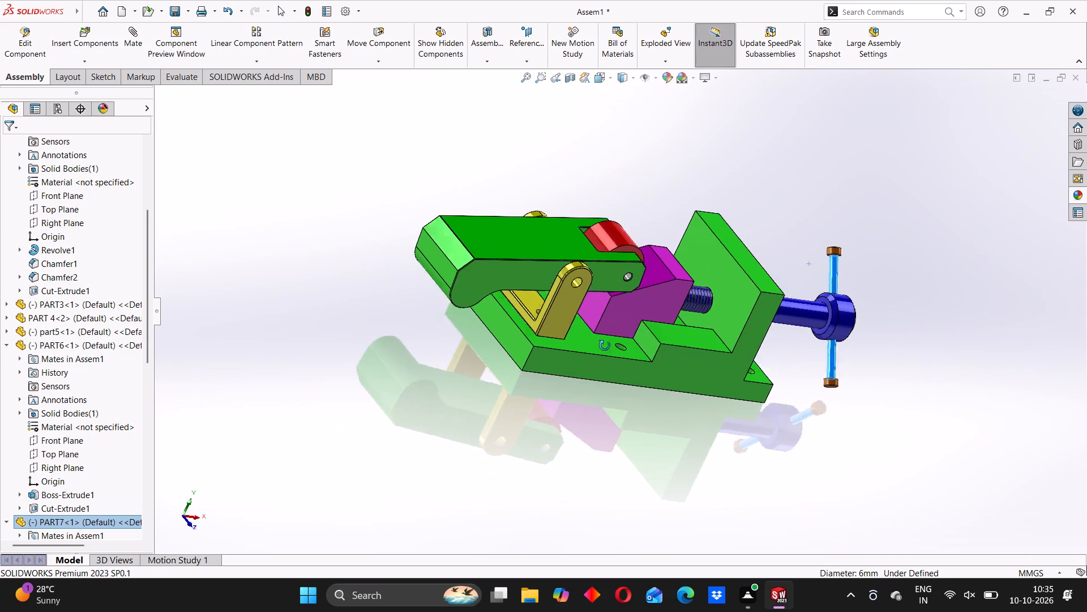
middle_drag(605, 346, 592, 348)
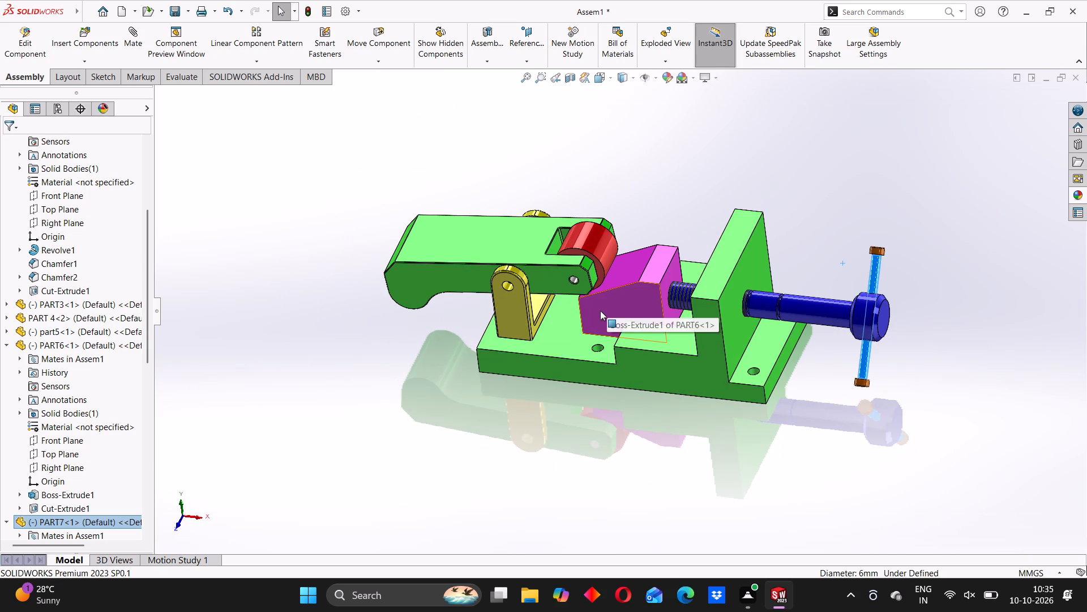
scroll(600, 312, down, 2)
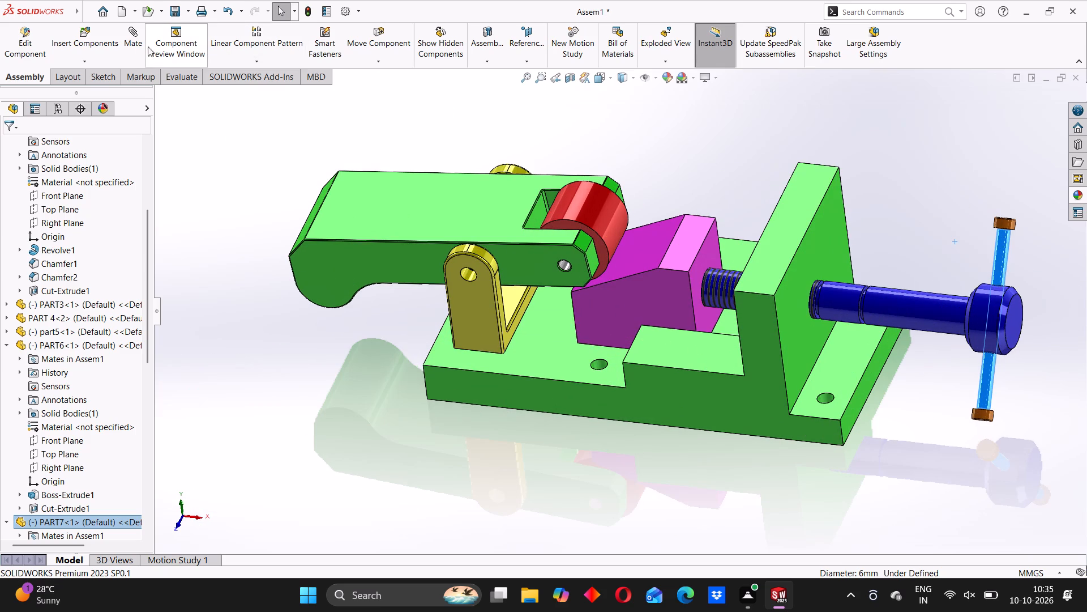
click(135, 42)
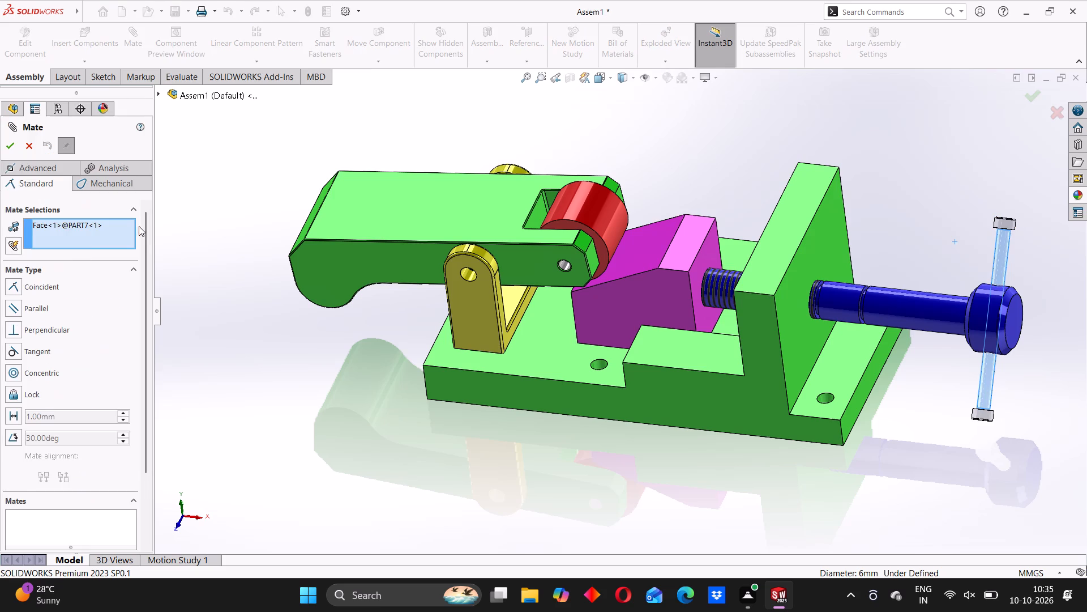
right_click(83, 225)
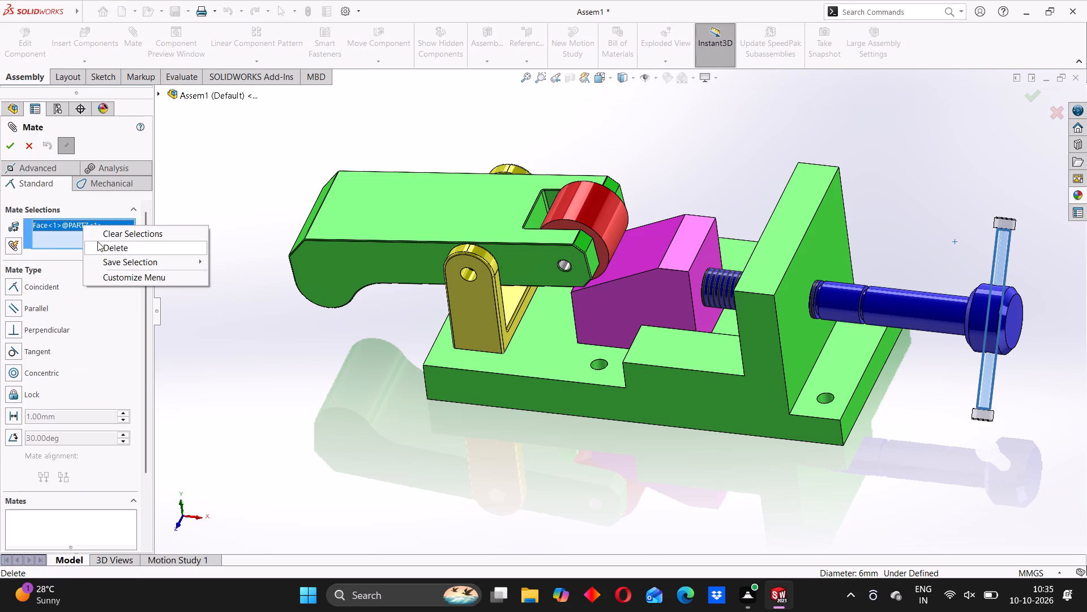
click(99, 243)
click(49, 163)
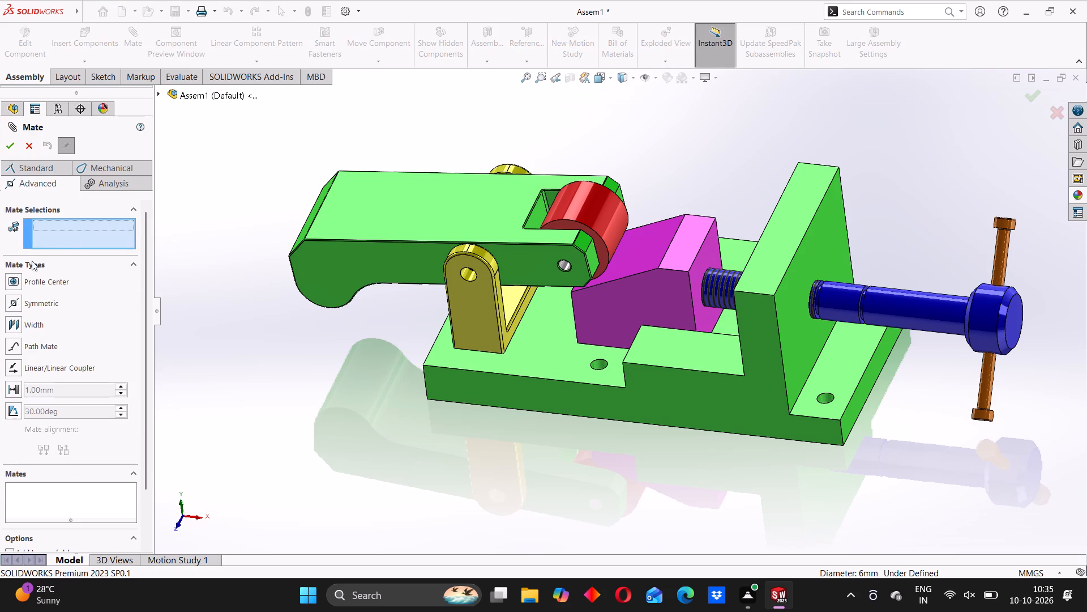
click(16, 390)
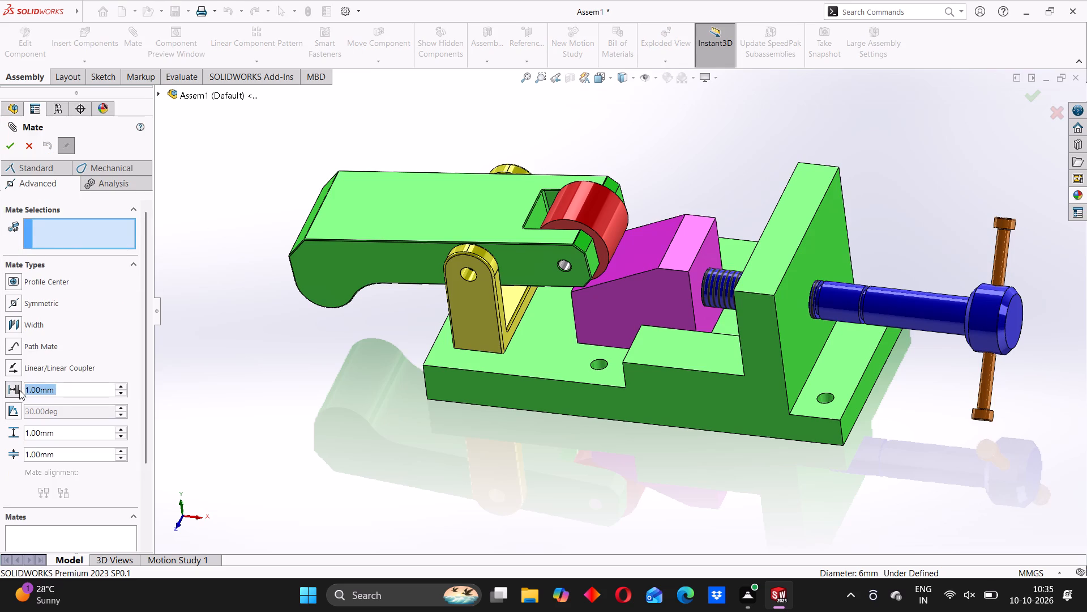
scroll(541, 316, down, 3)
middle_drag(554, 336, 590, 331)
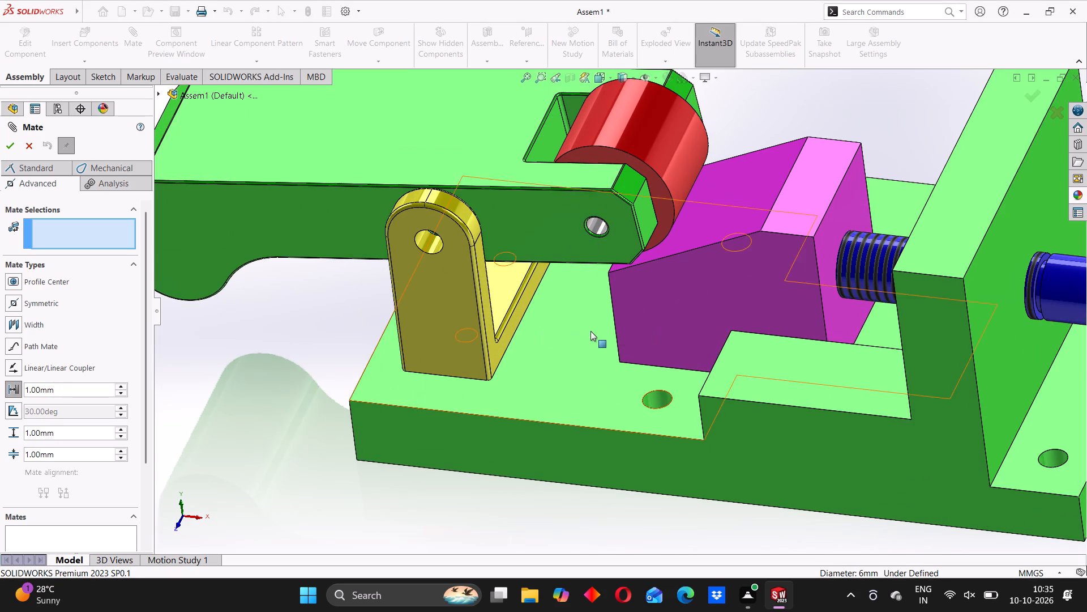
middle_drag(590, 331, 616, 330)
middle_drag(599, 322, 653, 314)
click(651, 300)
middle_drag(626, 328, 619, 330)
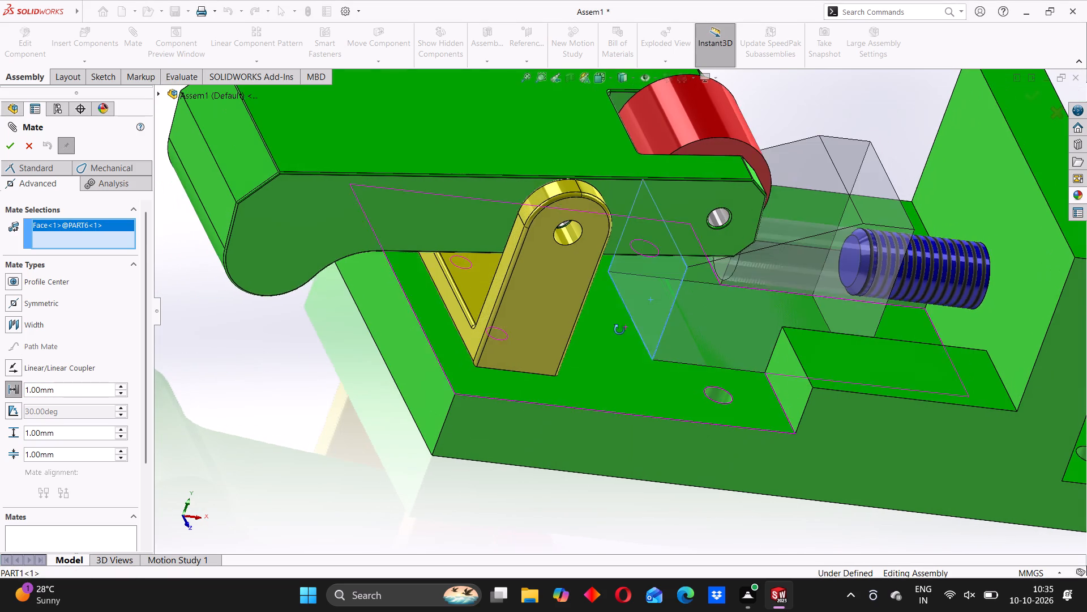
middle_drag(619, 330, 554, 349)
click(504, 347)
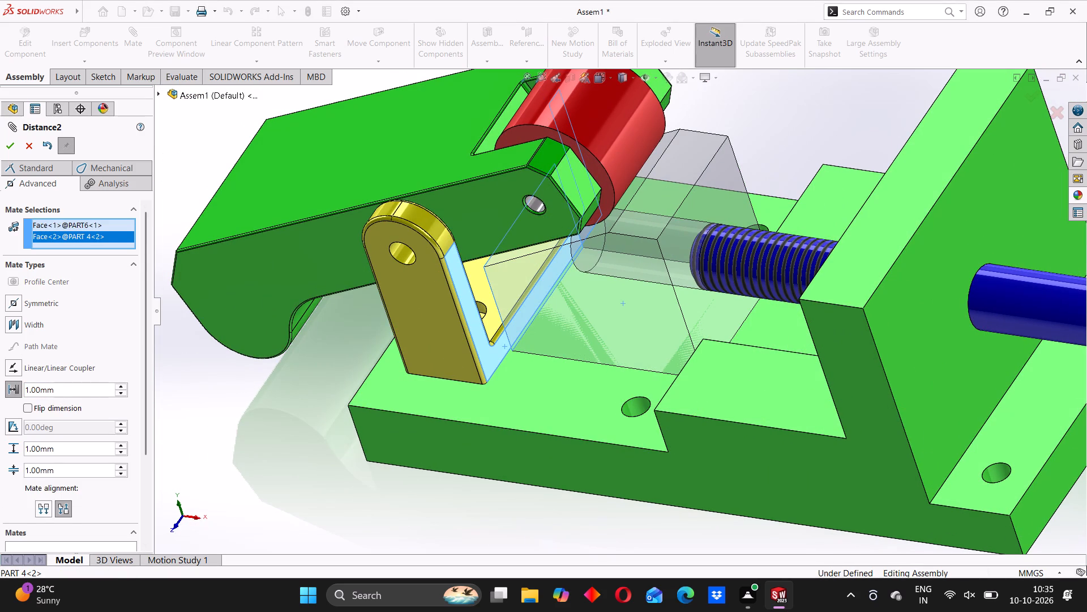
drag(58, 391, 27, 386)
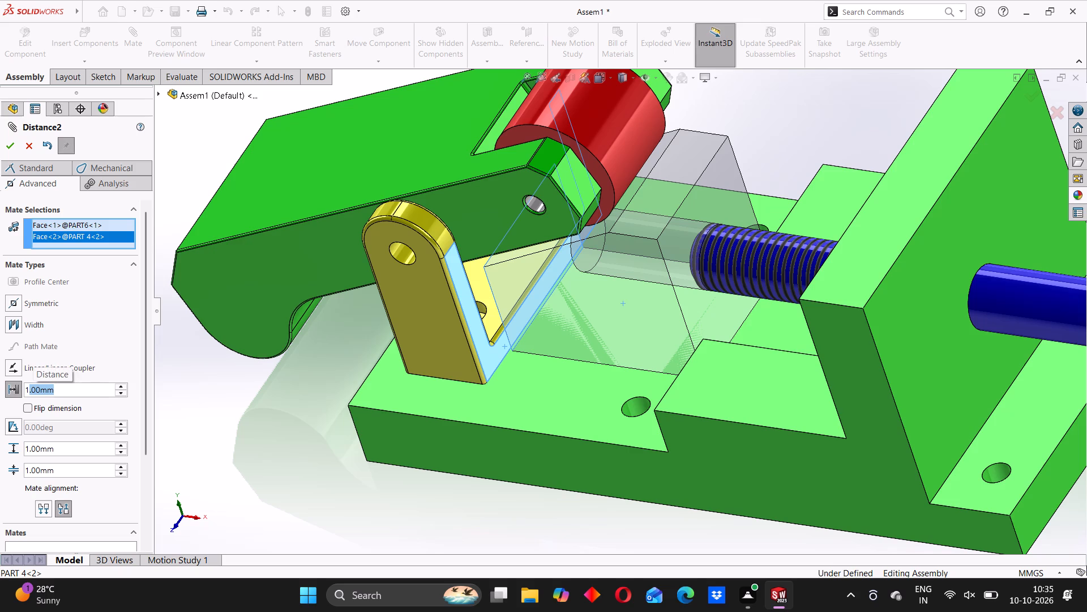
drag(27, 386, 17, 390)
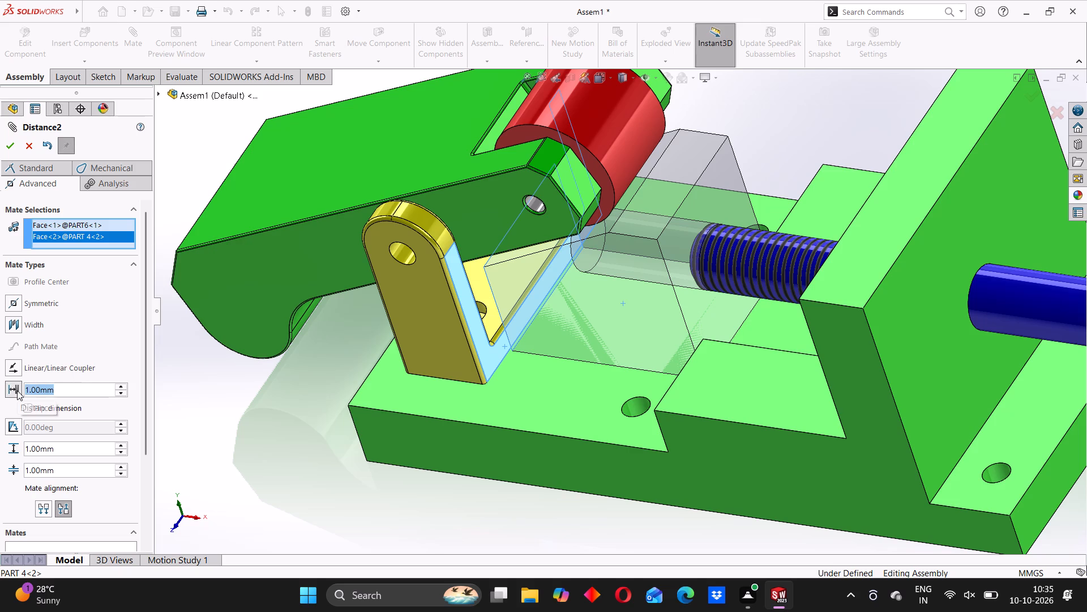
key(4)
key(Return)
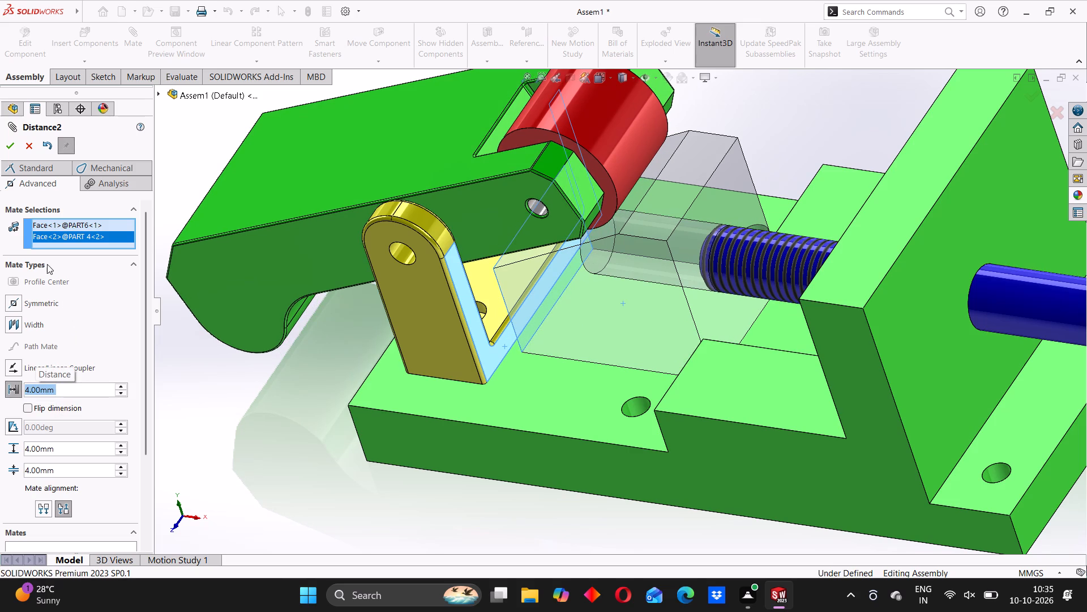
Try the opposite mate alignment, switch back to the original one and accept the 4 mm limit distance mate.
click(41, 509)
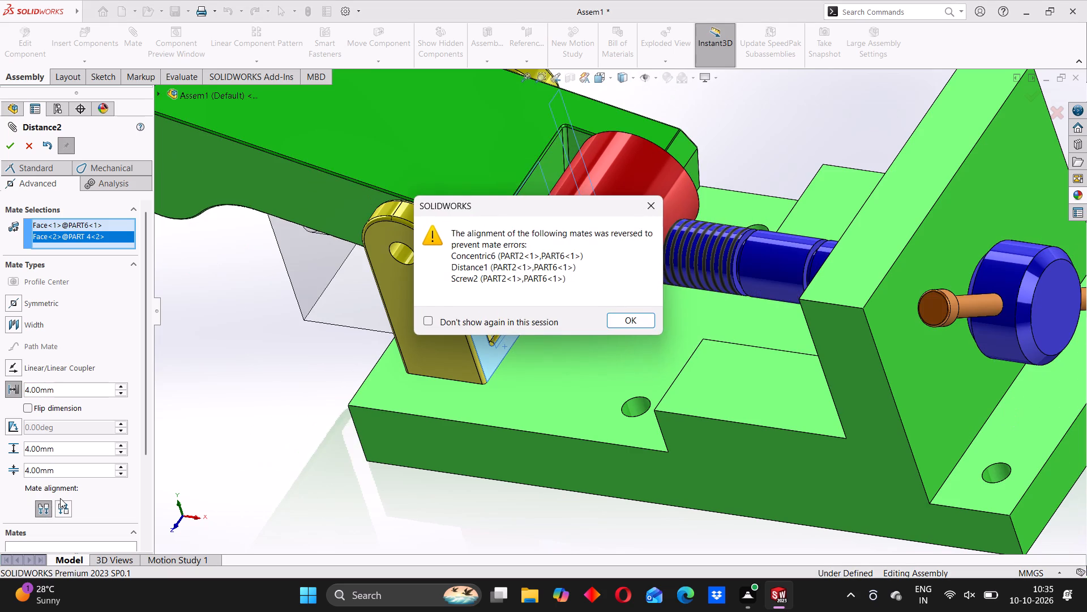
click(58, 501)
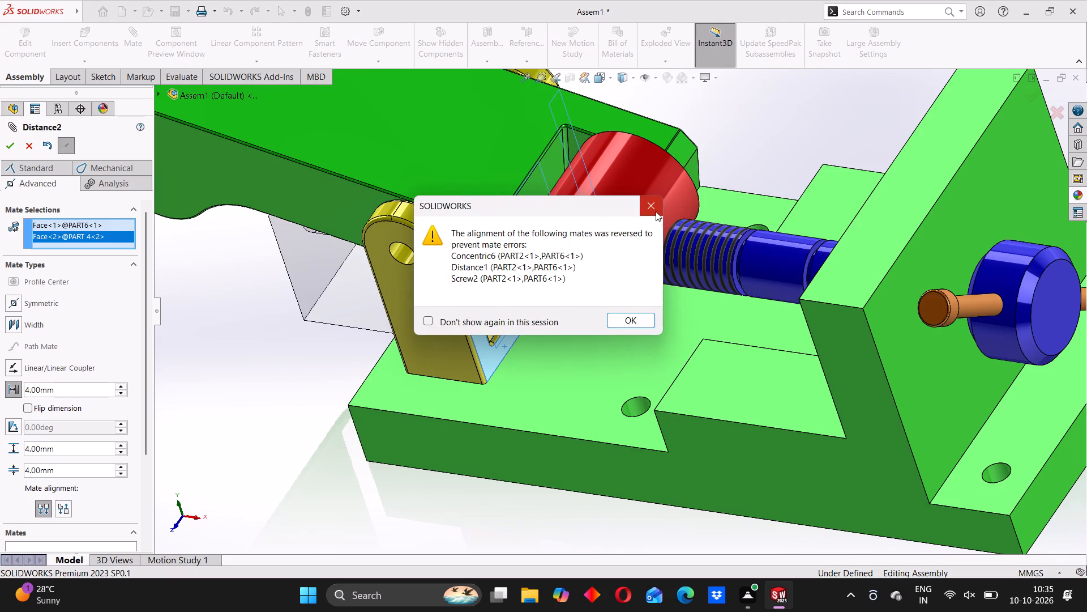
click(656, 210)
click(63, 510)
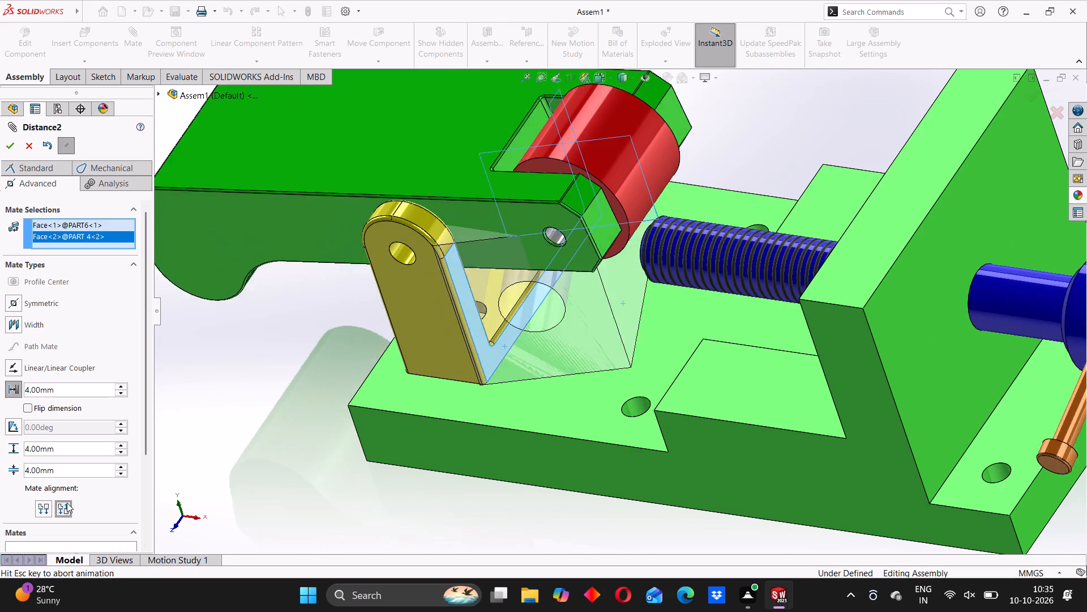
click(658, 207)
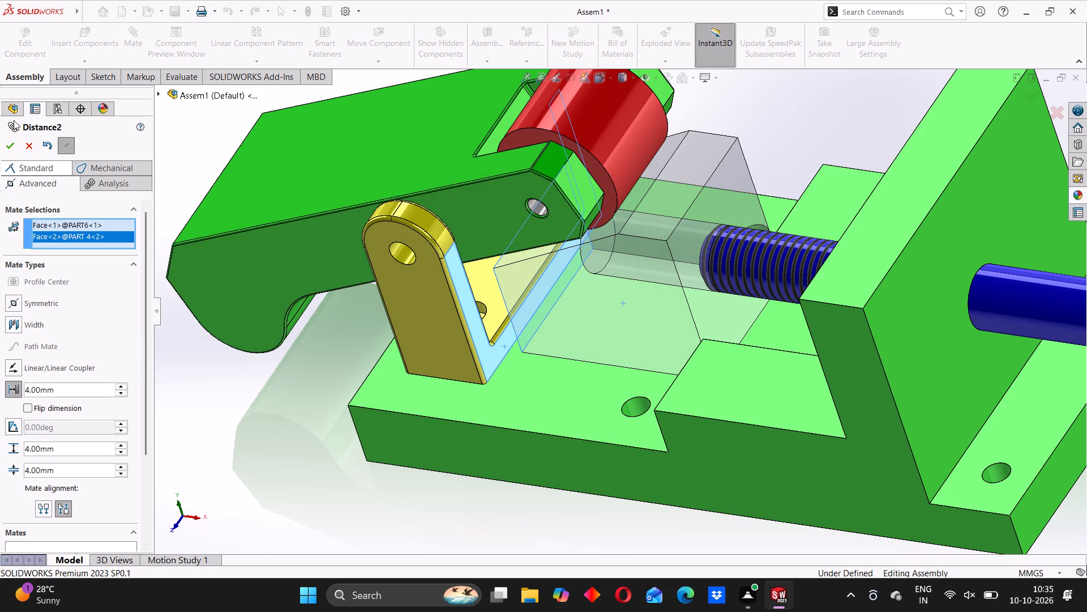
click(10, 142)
Try moving PART2's screw and PART6 to check the motion with the limit distance mate, and close the Mate command.
scroll(669, 254, up, 2)
middle_drag(623, 299, 694, 284)
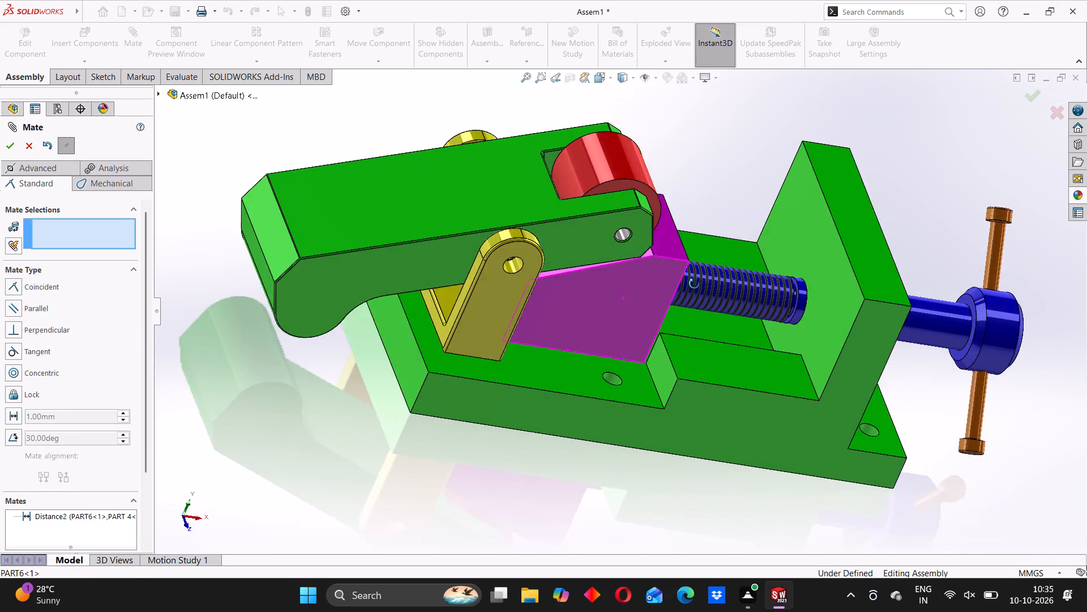
middle_drag(694, 284, 696, 283)
middle_drag(748, 292, 711, 311)
drag(948, 309, 965, 314)
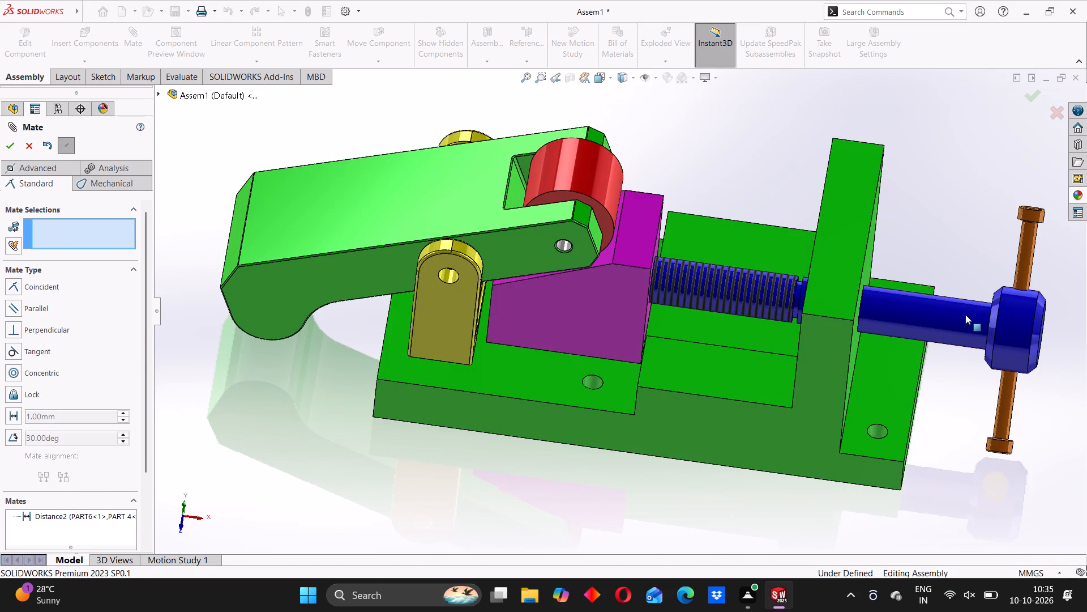
drag(965, 314, 940, 329)
drag(931, 316, 992, 322)
drag(1015, 277, 1025, 297)
drag(533, 287, 476, 290)
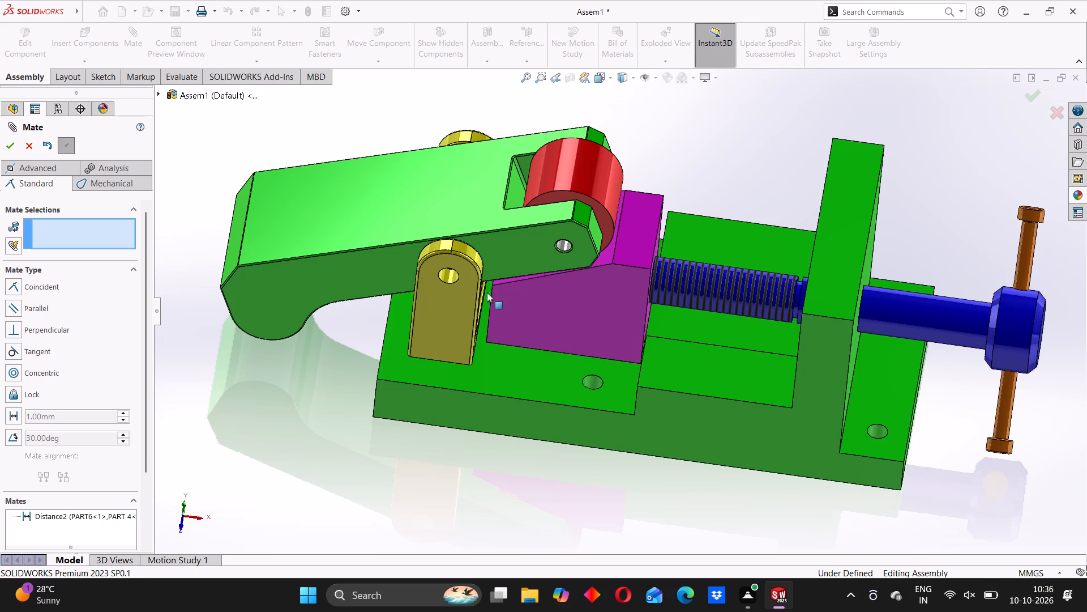
click(32, 146)
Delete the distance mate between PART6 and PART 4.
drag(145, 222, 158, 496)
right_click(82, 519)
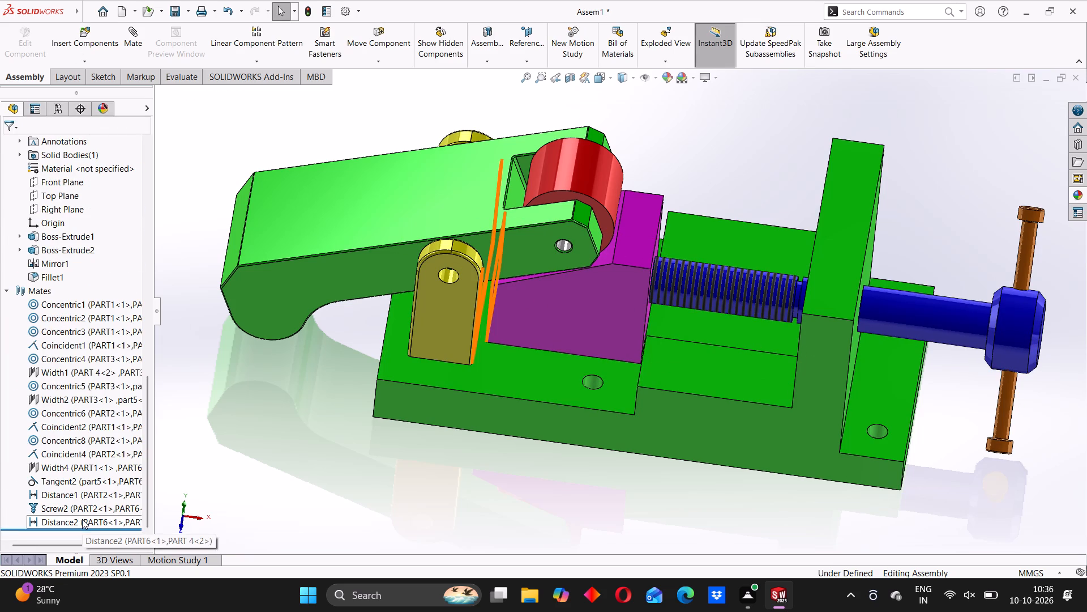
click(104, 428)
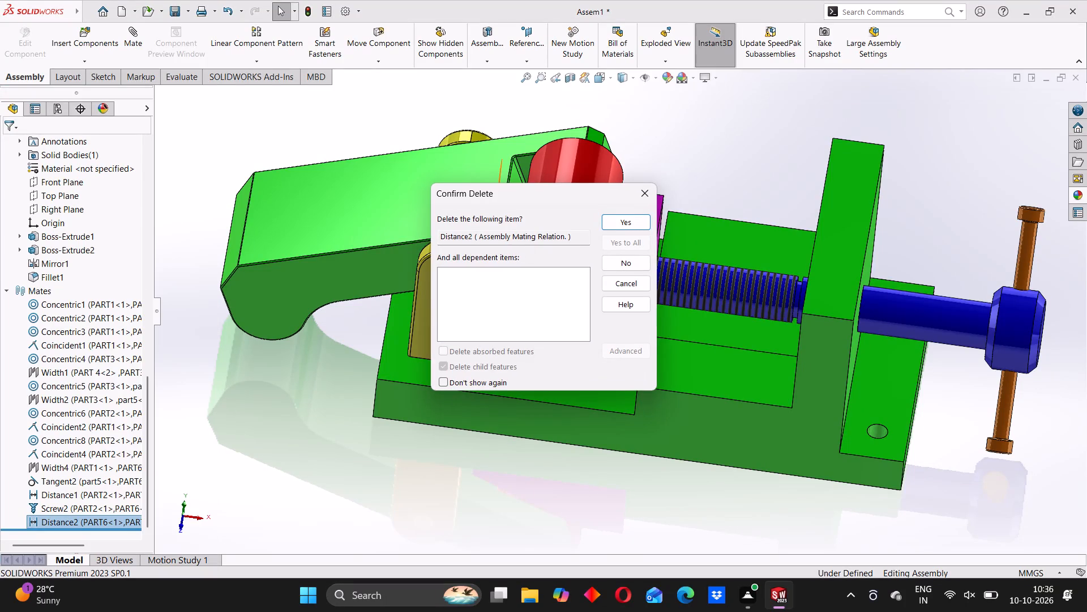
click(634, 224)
Highlight the Screw mate's faces and move PART7's handle bar and PART2's screw to check how they drive PART6.
scroll(537, 297, up, 3)
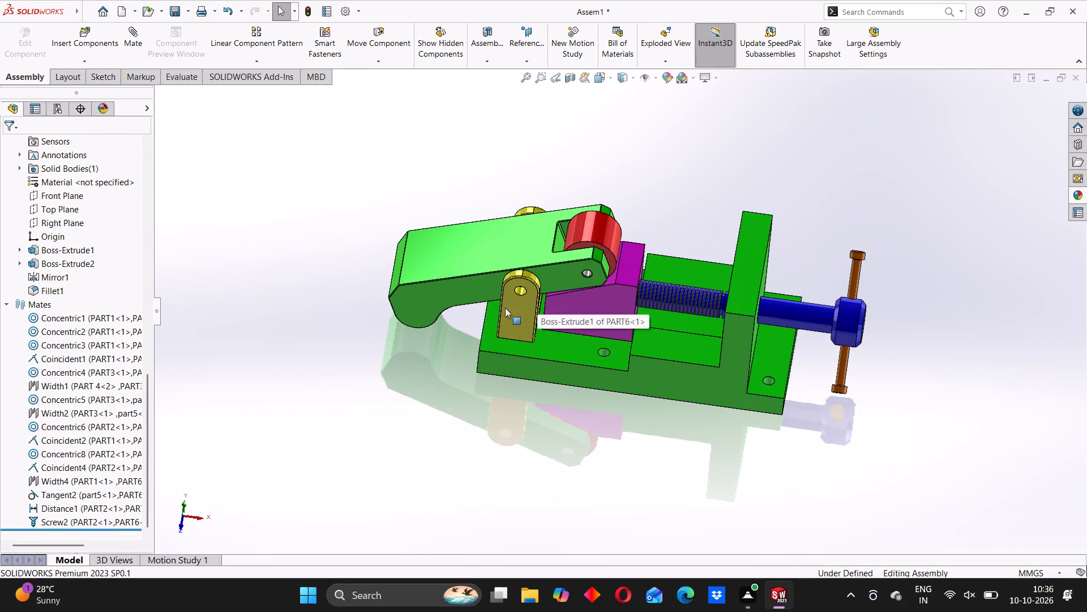
click(92, 523)
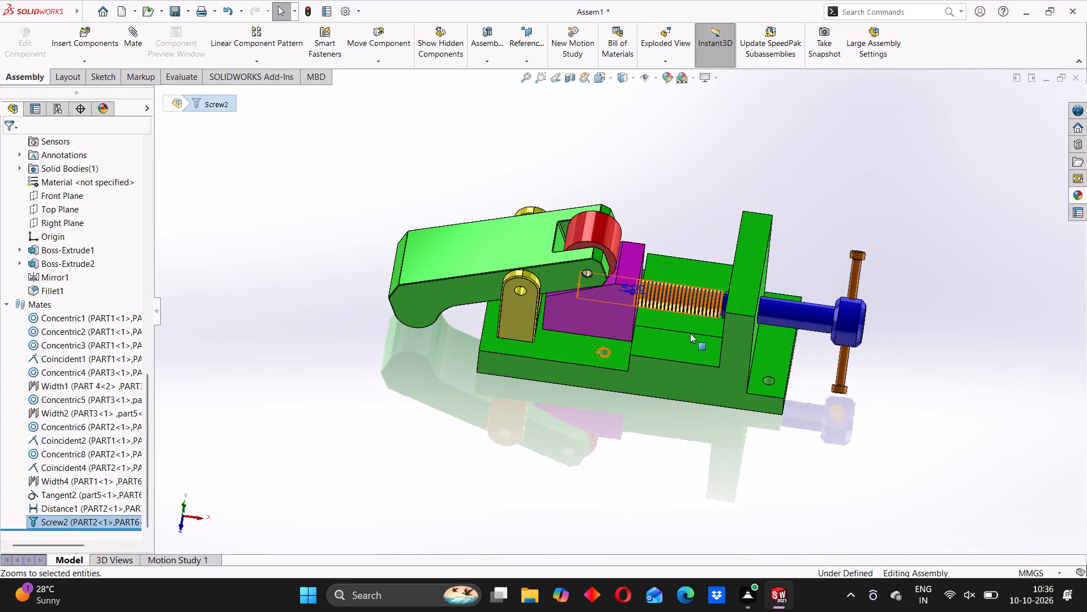
drag(844, 297, 850, 374)
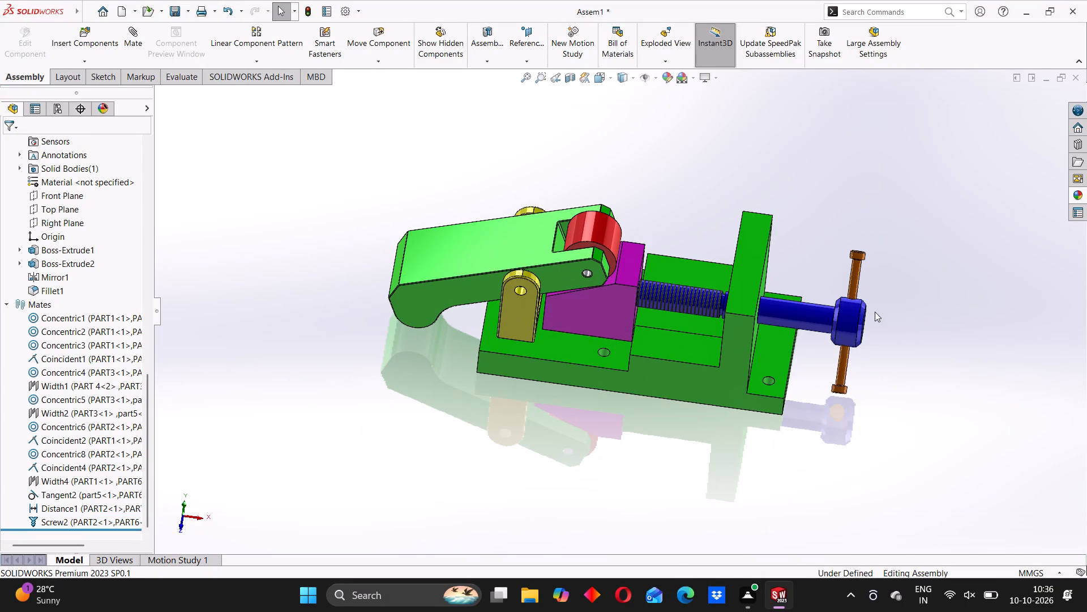
drag(855, 261, 858, 335)
drag(657, 293, 668, 298)
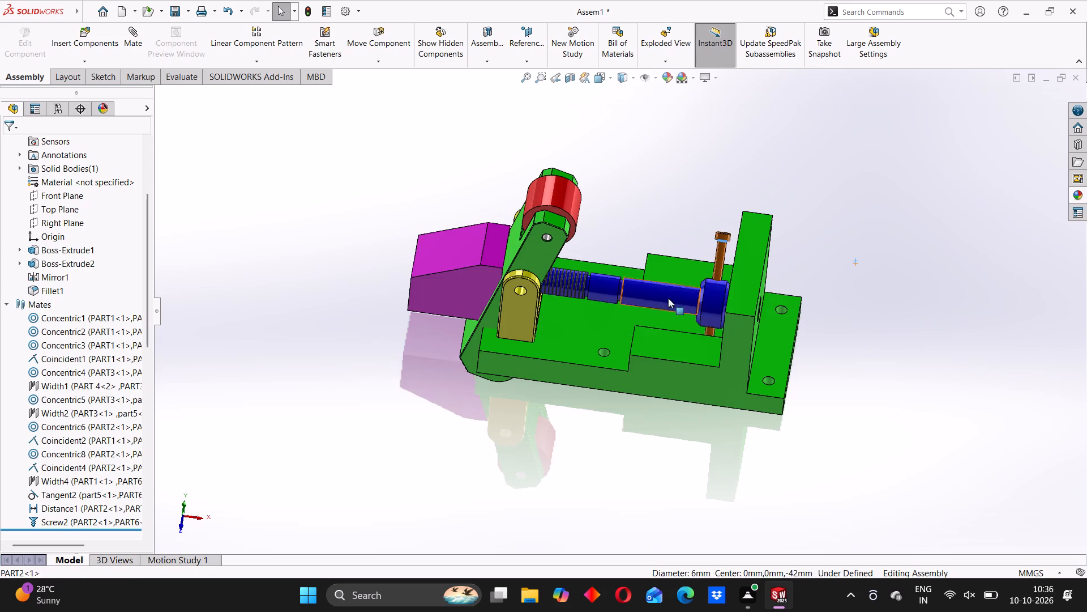
drag(668, 298, 829, 320)
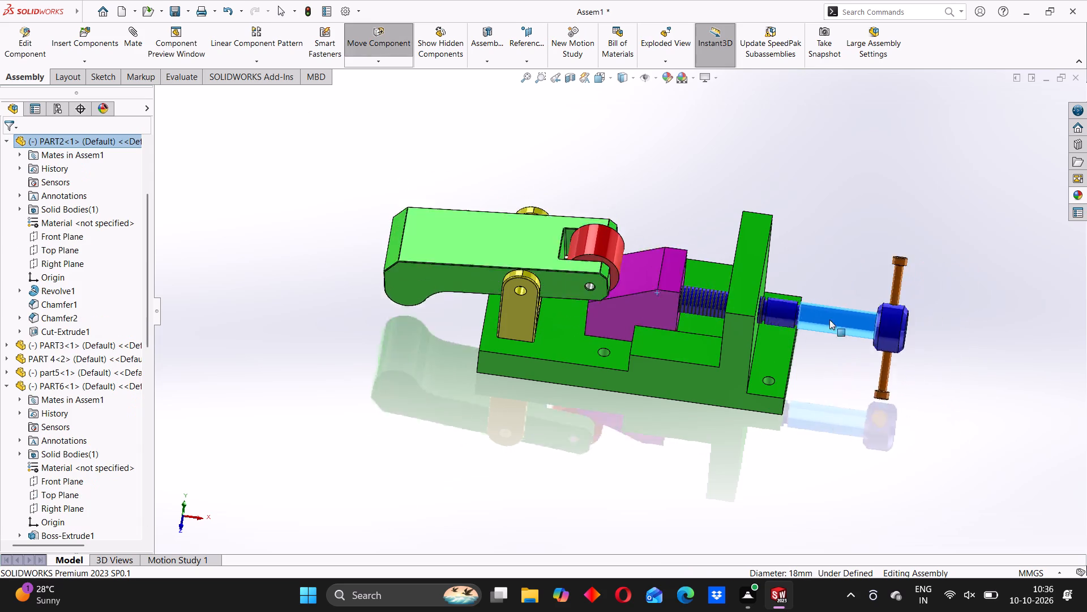
drag(829, 320, 908, 303)
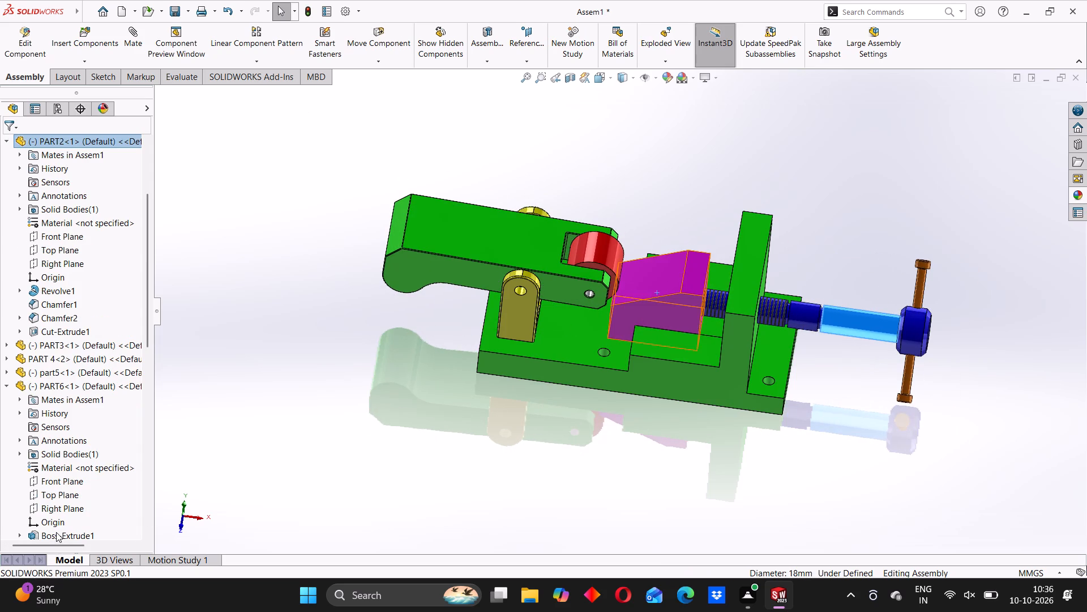
Delete the Screw mate between PART2 and PART6.
drag(147, 330, 148, 564)
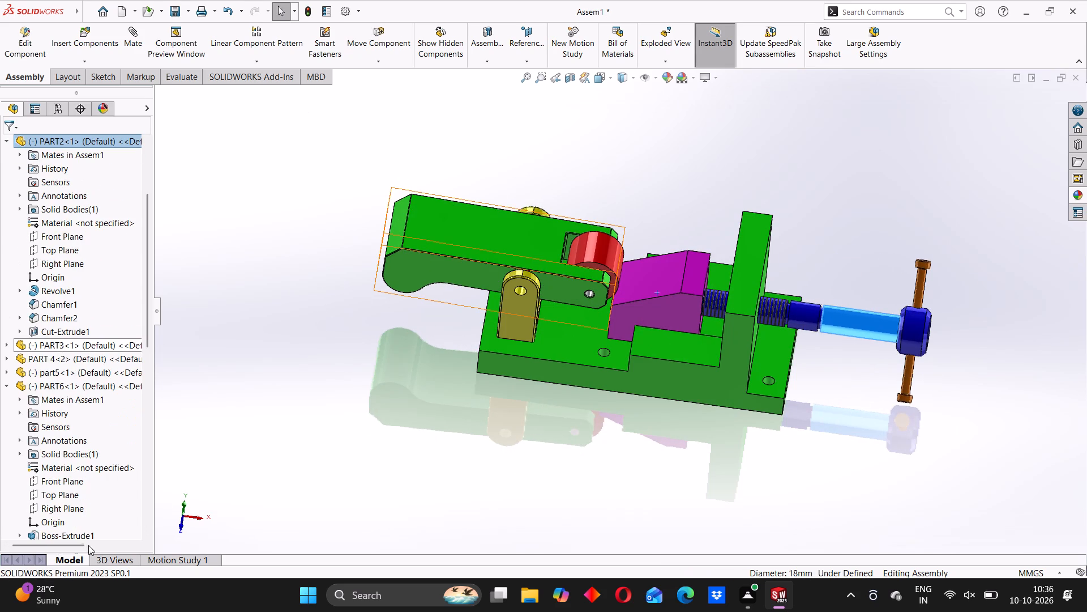
drag(146, 329, 166, 517)
right_click(73, 526)
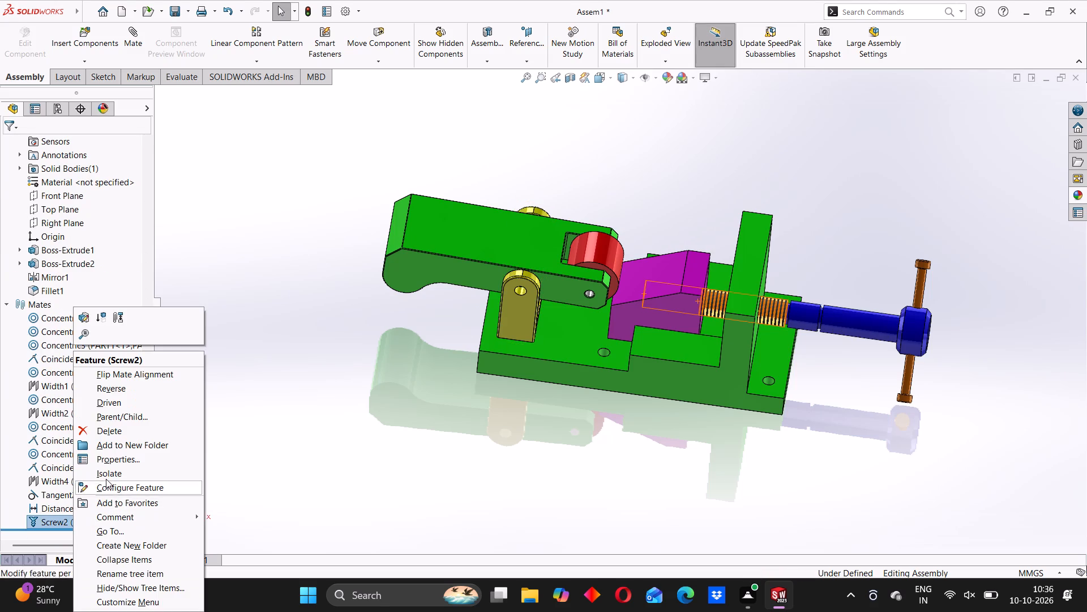
drag(115, 433, 117, 428)
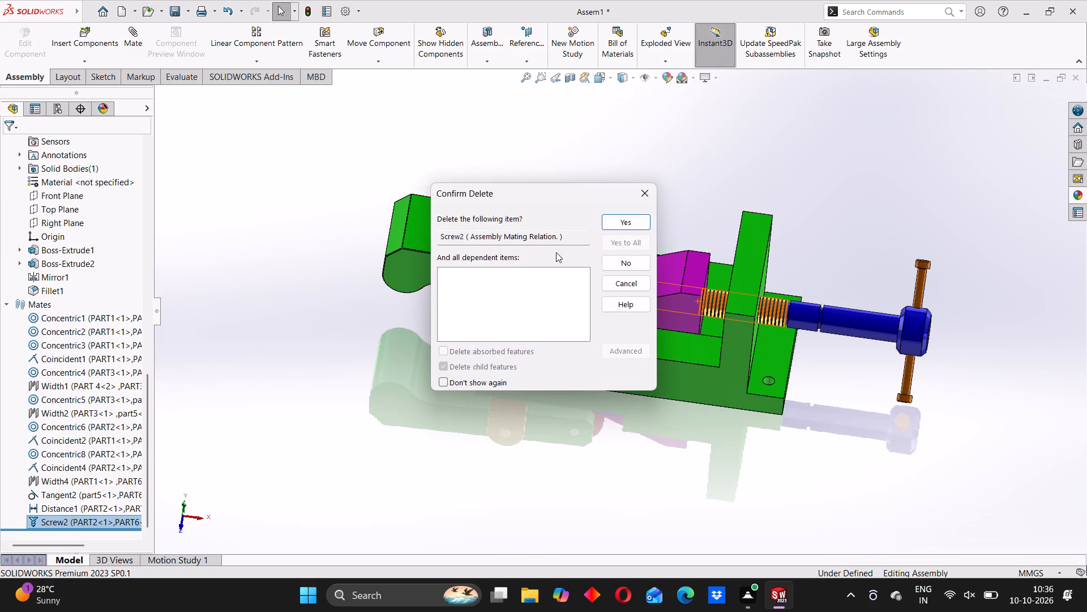
click(623, 218)
Move PART2's screw back and forth to check how it drives PART6 and the clamp arm without the Screw mate.
middle_drag(782, 431, 740, 414)
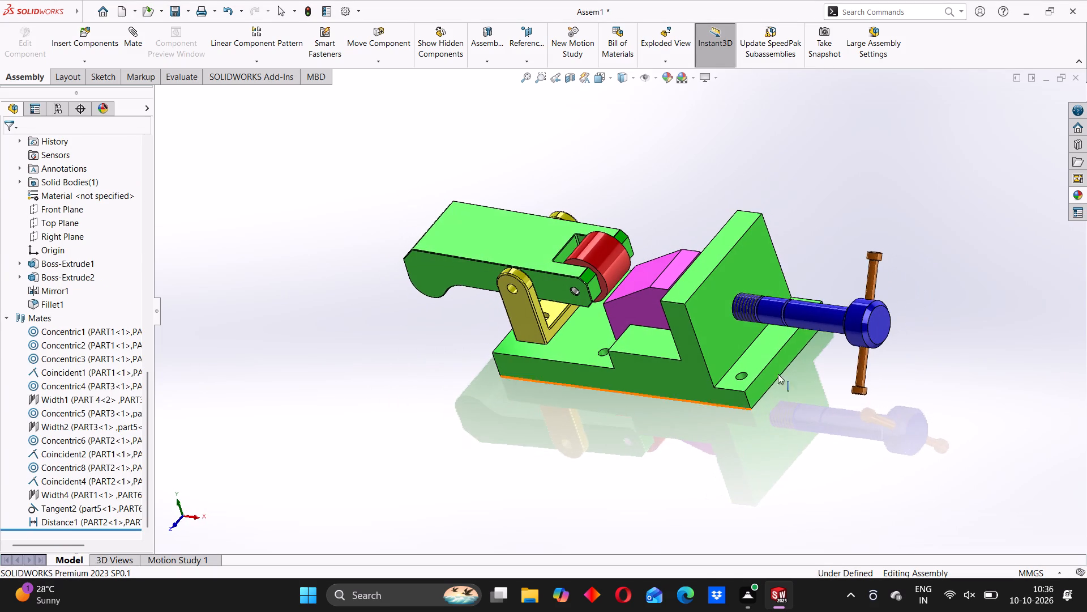
drag(851, 305, 874, 299)
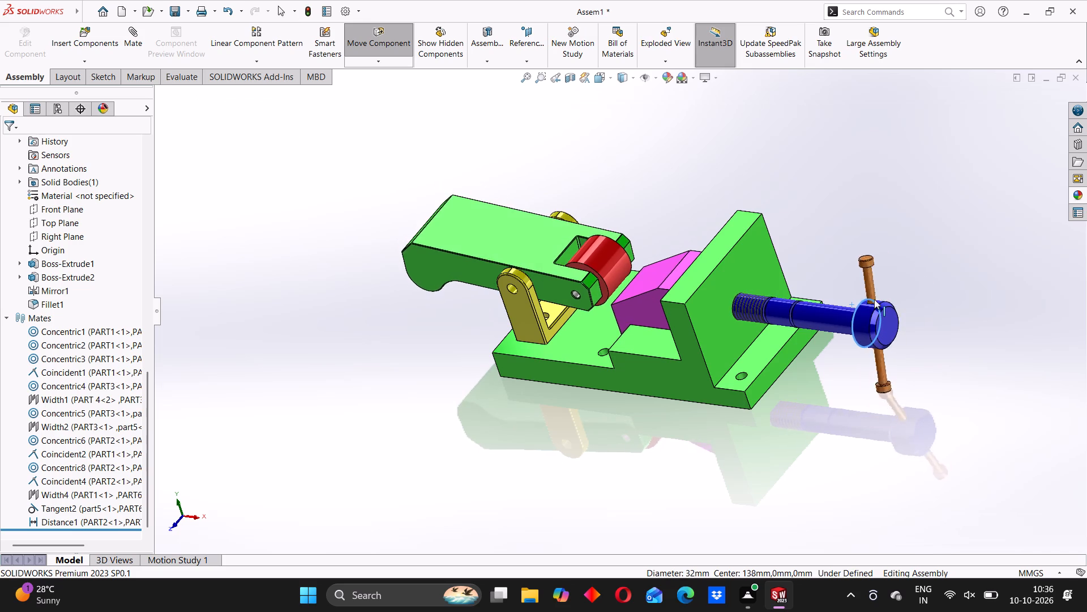
drag(874, 299, 812, 256)
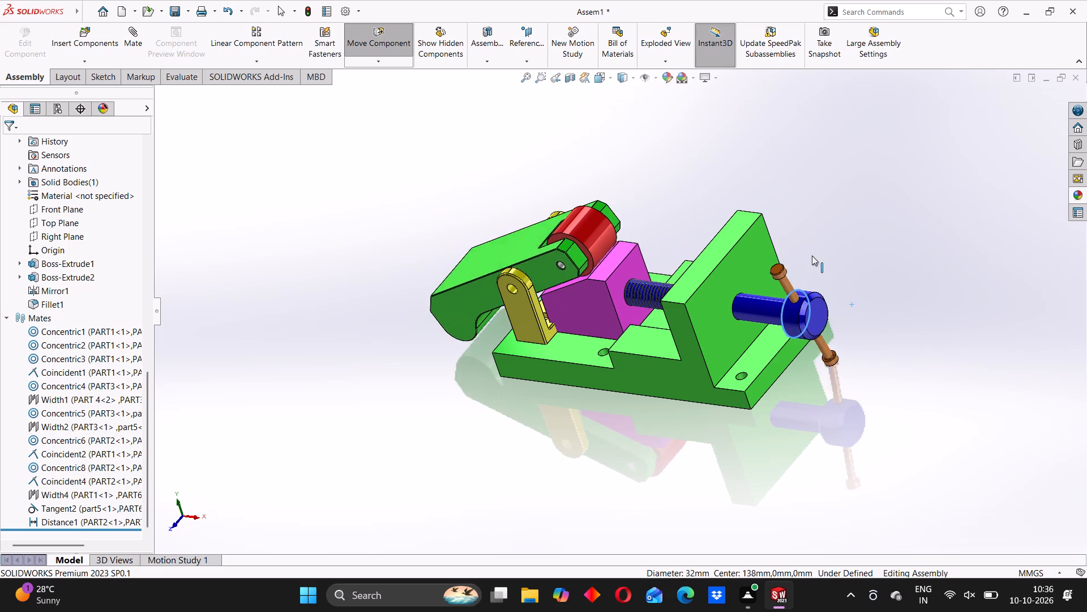
drag(812, 256, 758, 292)
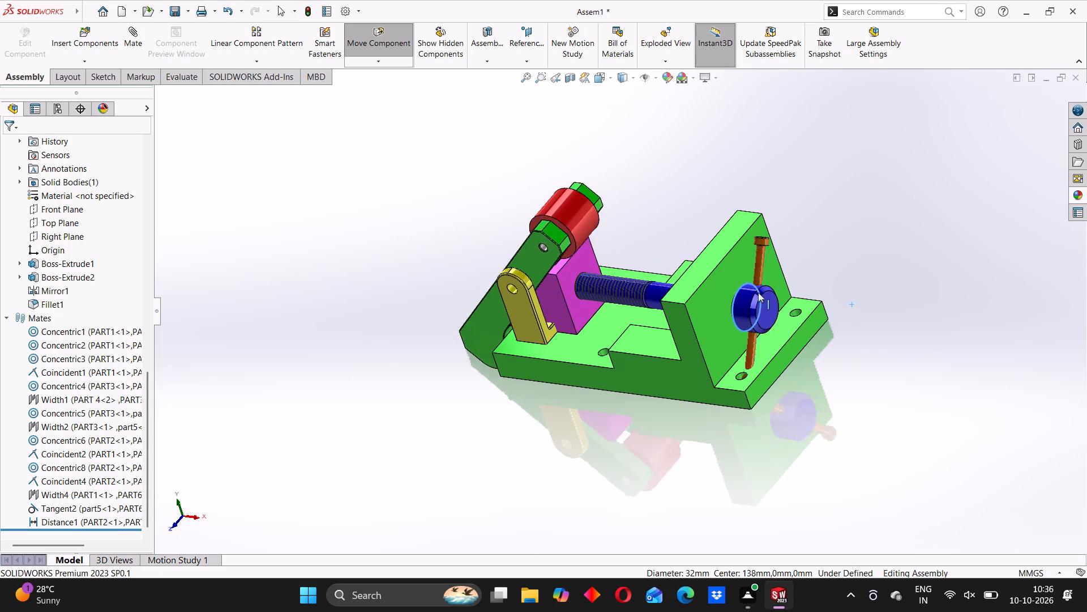
drag(758, 292, 817, 244)
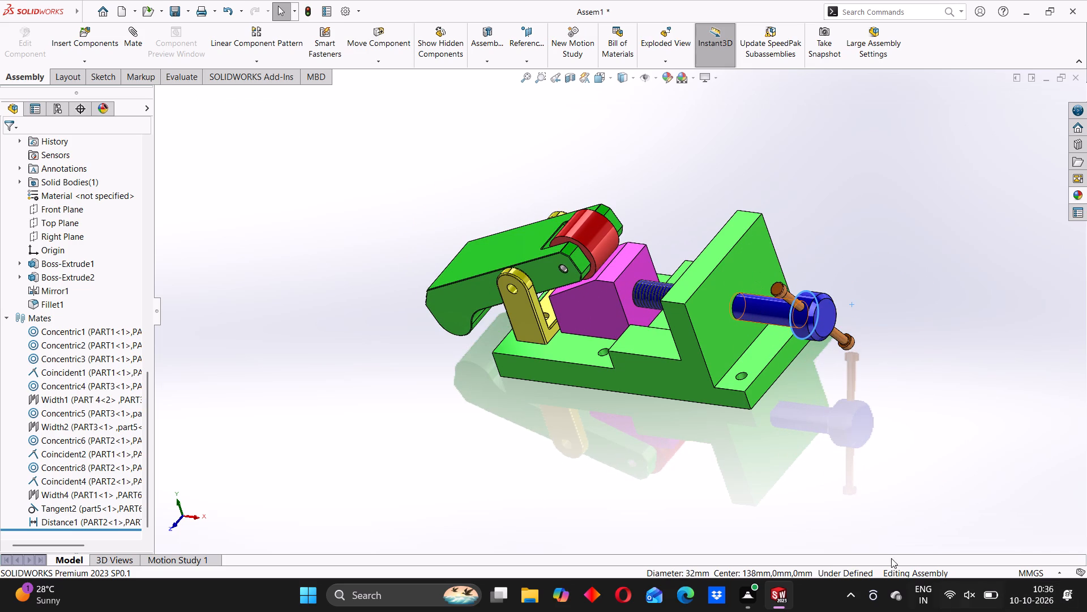
Delete the PART6 wedge block from the assembly together with its dependent mates.
scroll(624, 275, down, 5)
middle_drag(622, 341, 647, 339)
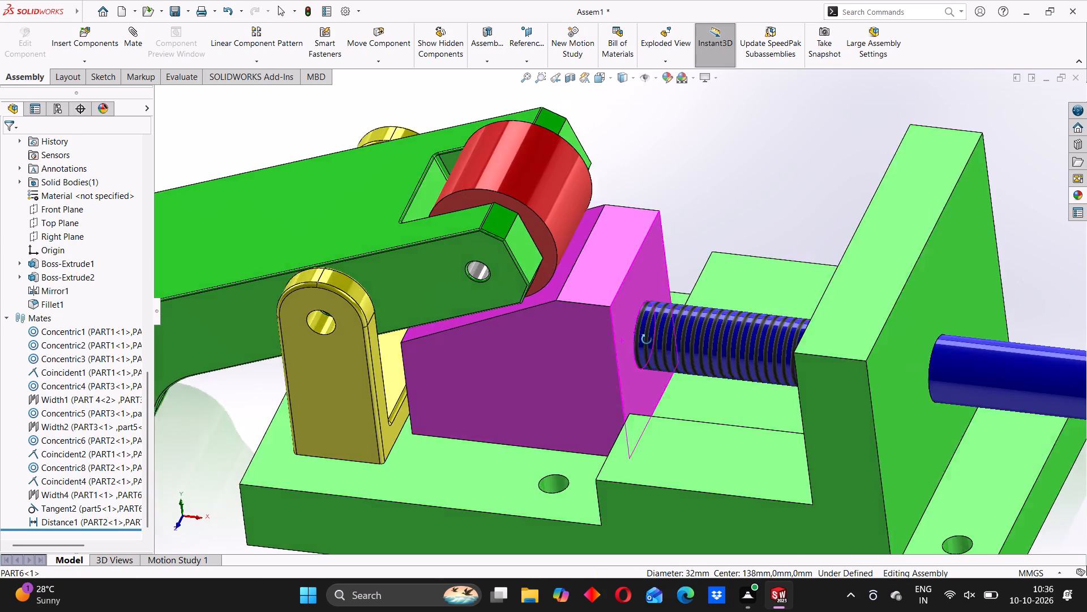
middle_drag(647, 339, 674, 339)
scroll(696, 343, up, 4)
middle_drag(653, 343, 618, 358)
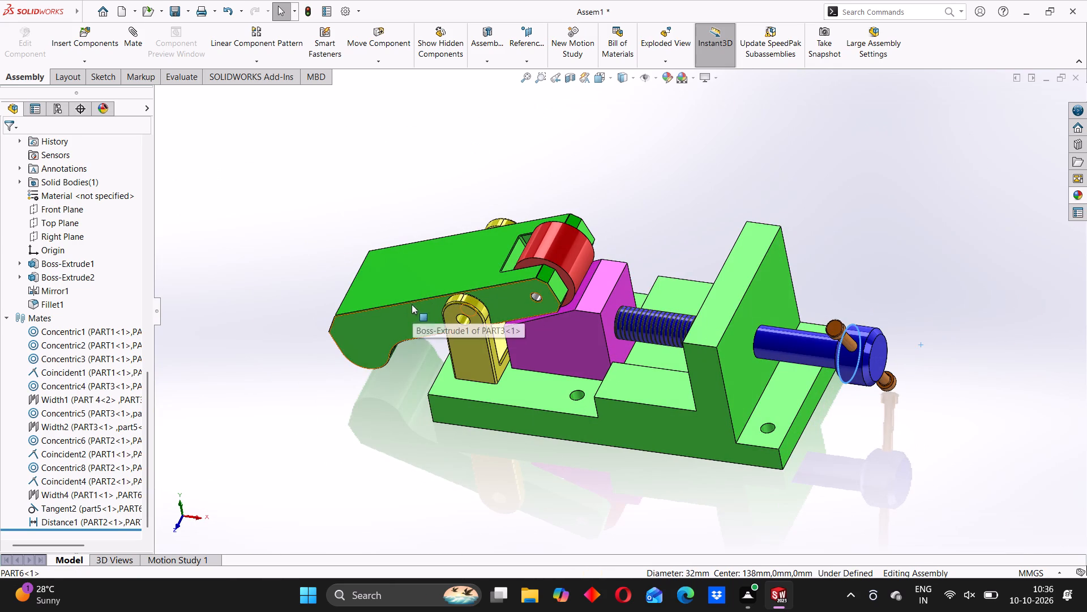
middle_drag(613, 312, 588, 320)
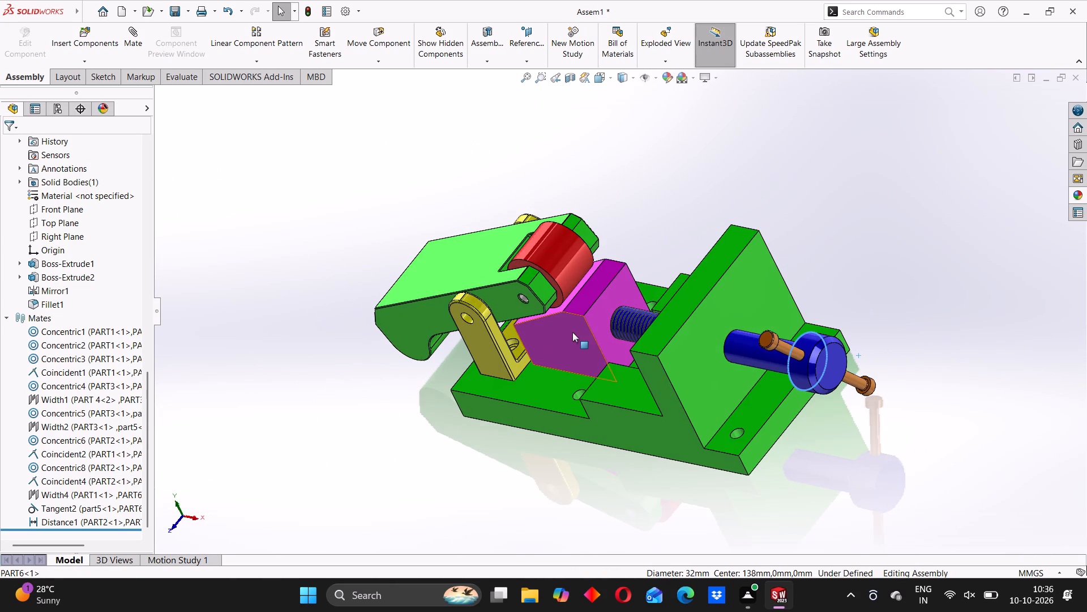
right_click(562, 335)
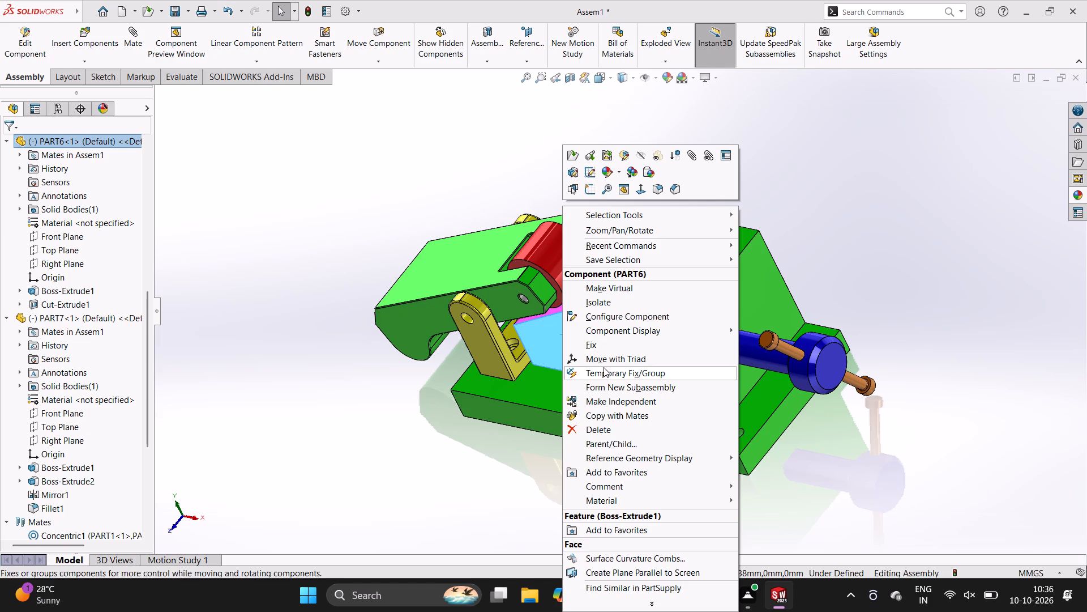
click(587, 427)
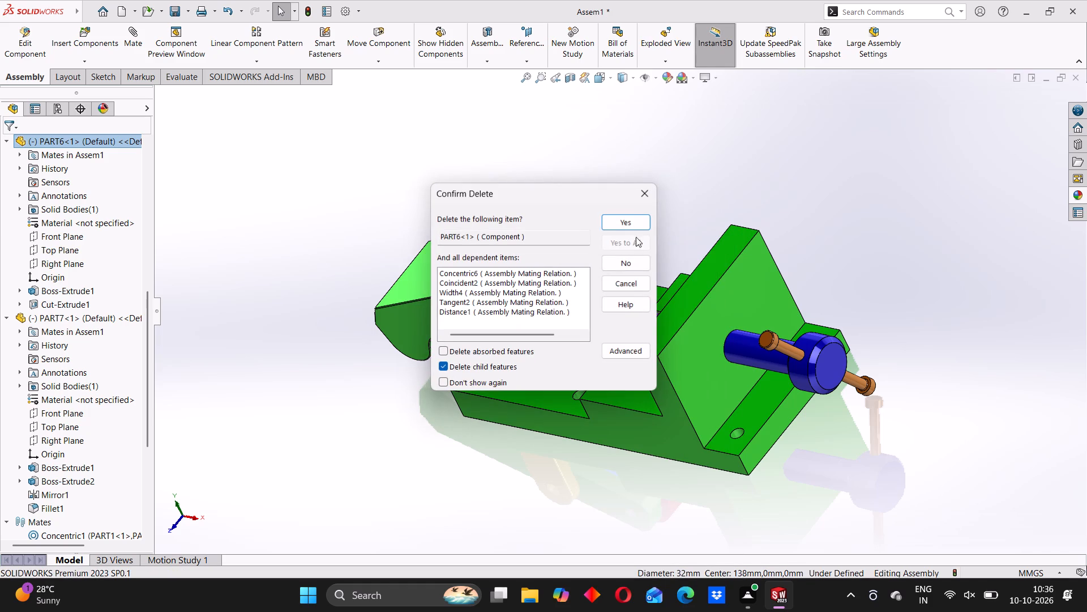
click(627, 226)
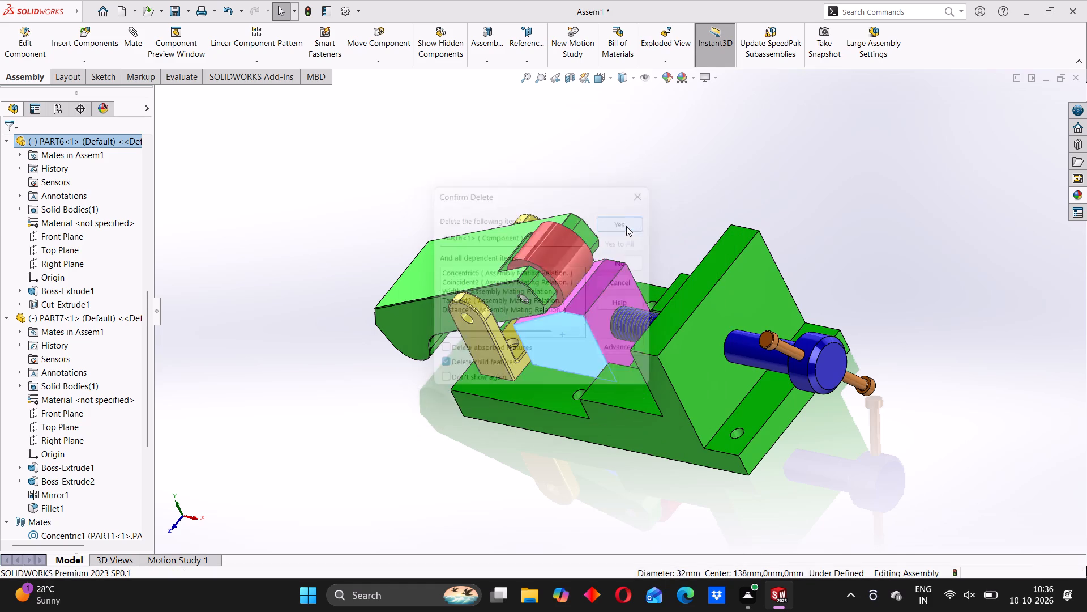
middle_drag(521, 342, 558, 317)
click(325, 189)
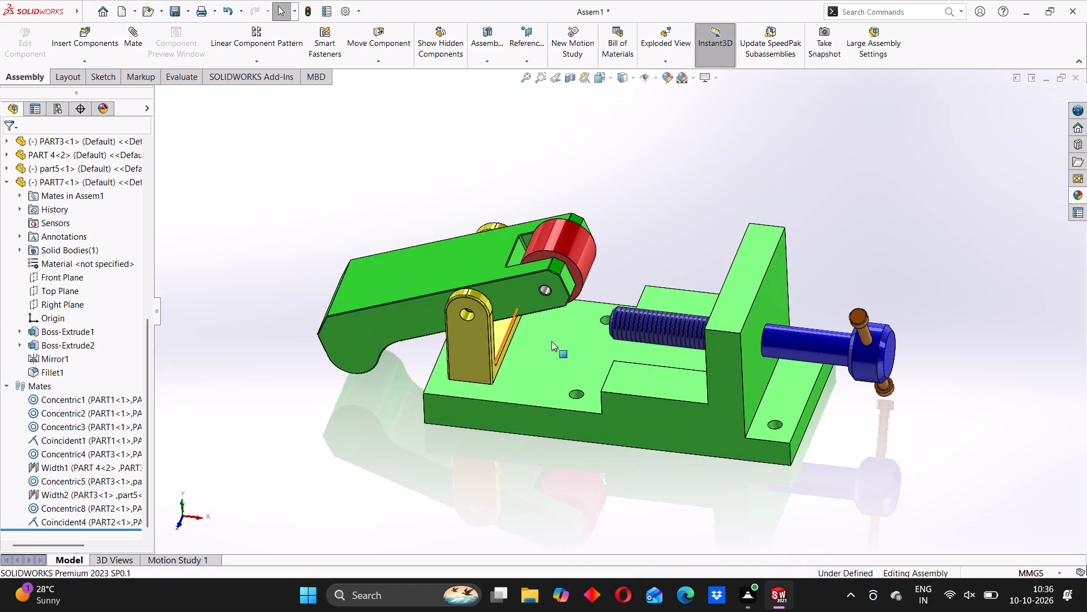
Open the PART6 part file from the recent documents.
scroll(557, 343, up, 3)
middle_drag(613, 407, 604, 425)
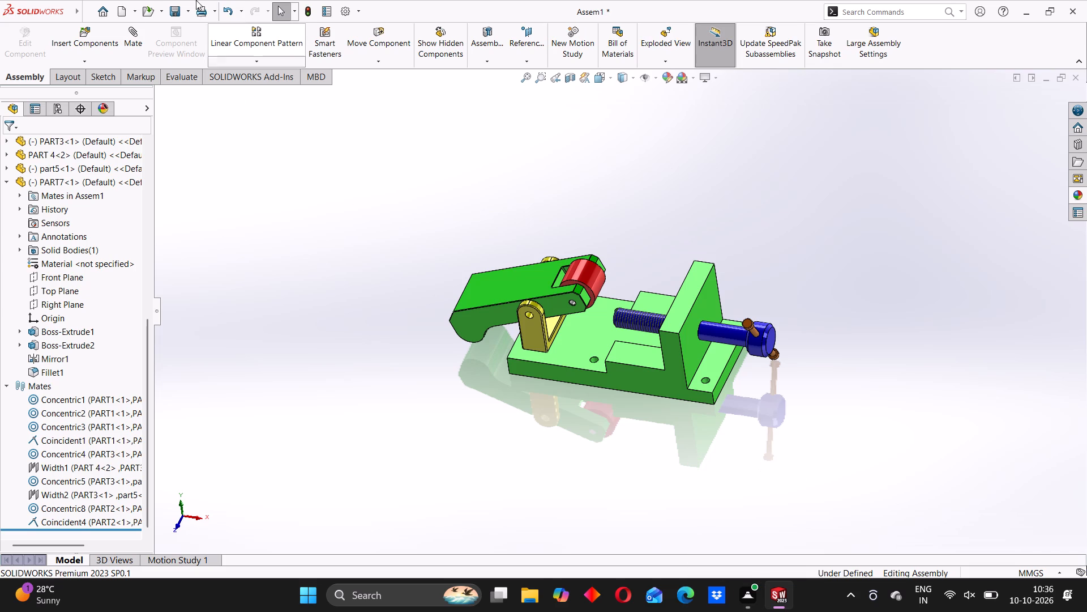
click(100, 11)
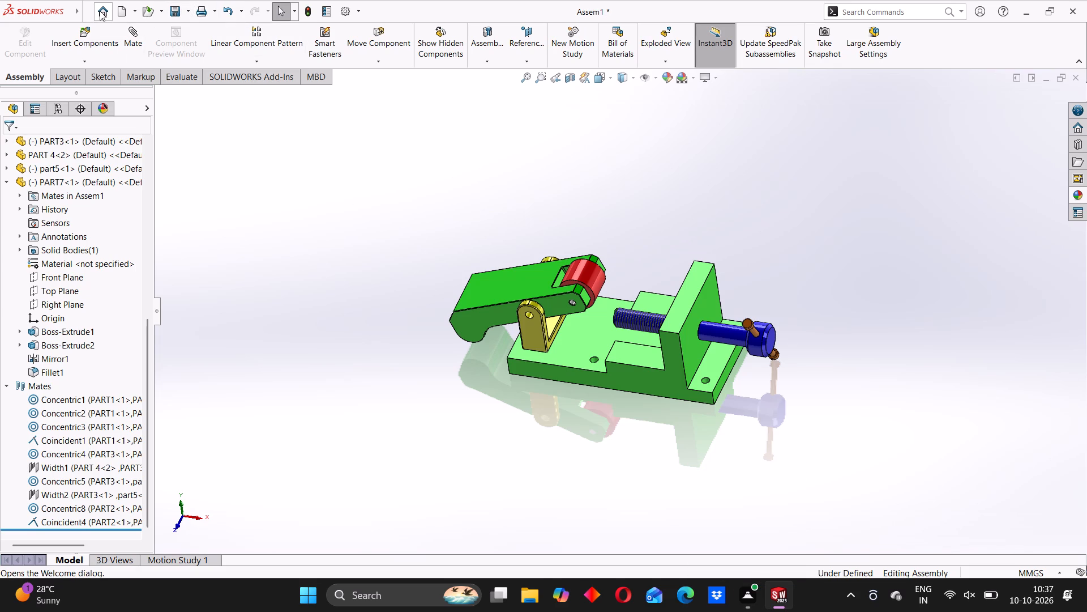
click(792, 243)
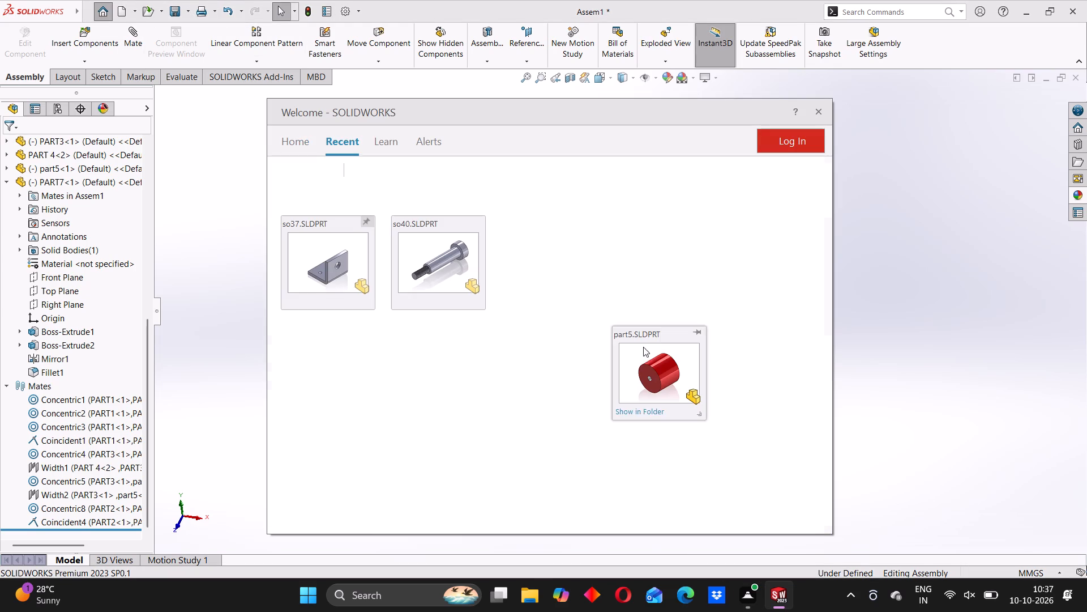
click(555, 379)
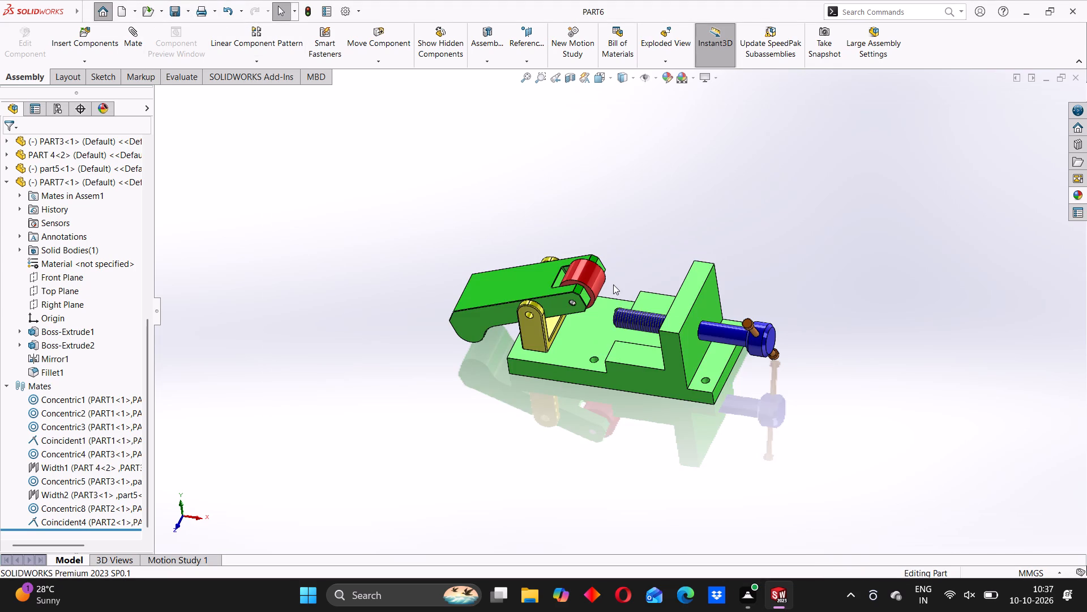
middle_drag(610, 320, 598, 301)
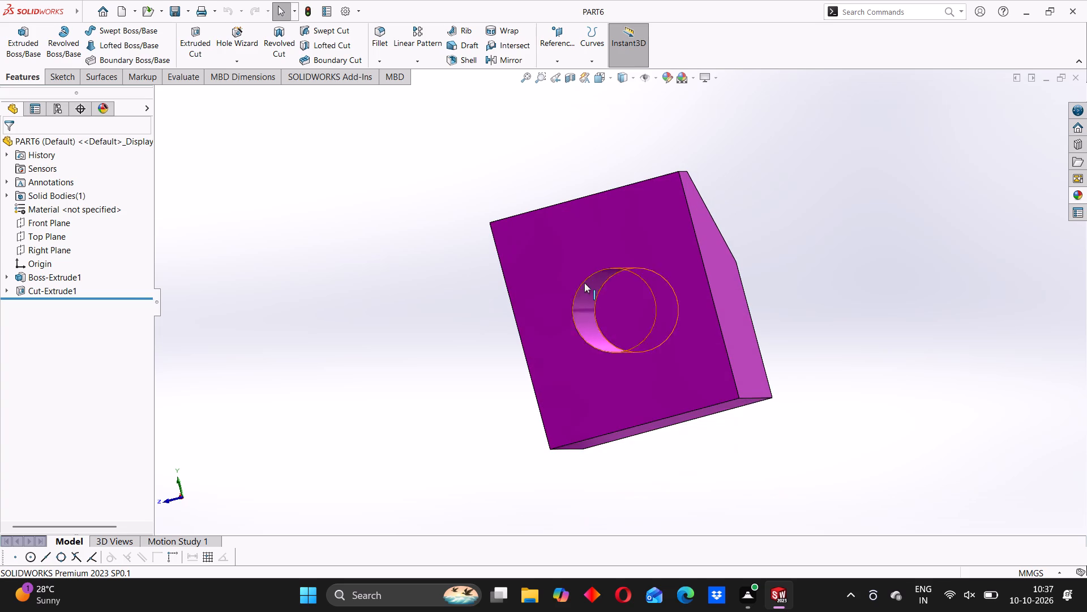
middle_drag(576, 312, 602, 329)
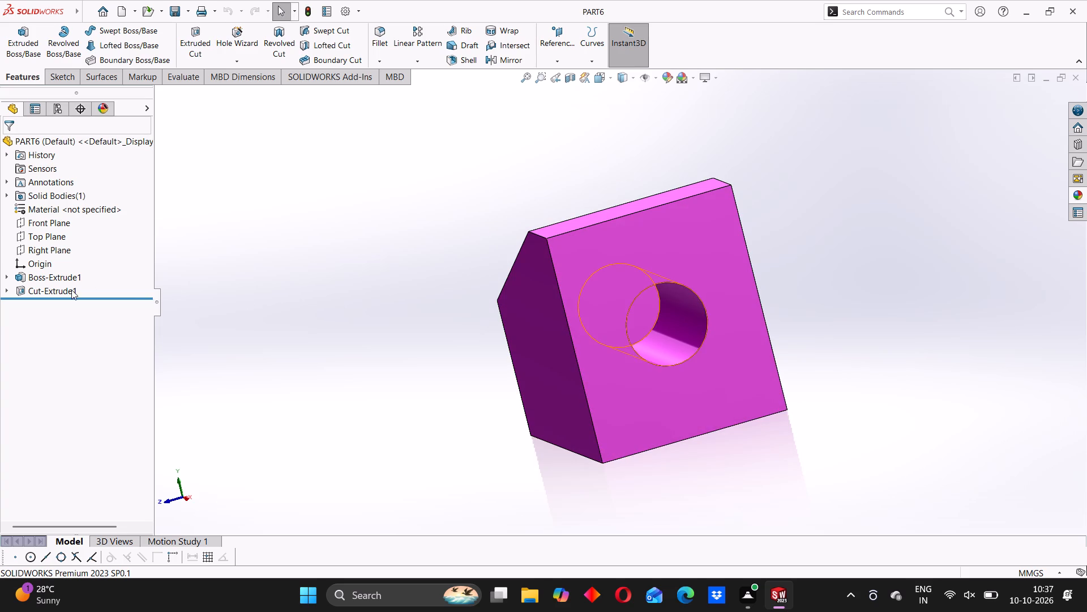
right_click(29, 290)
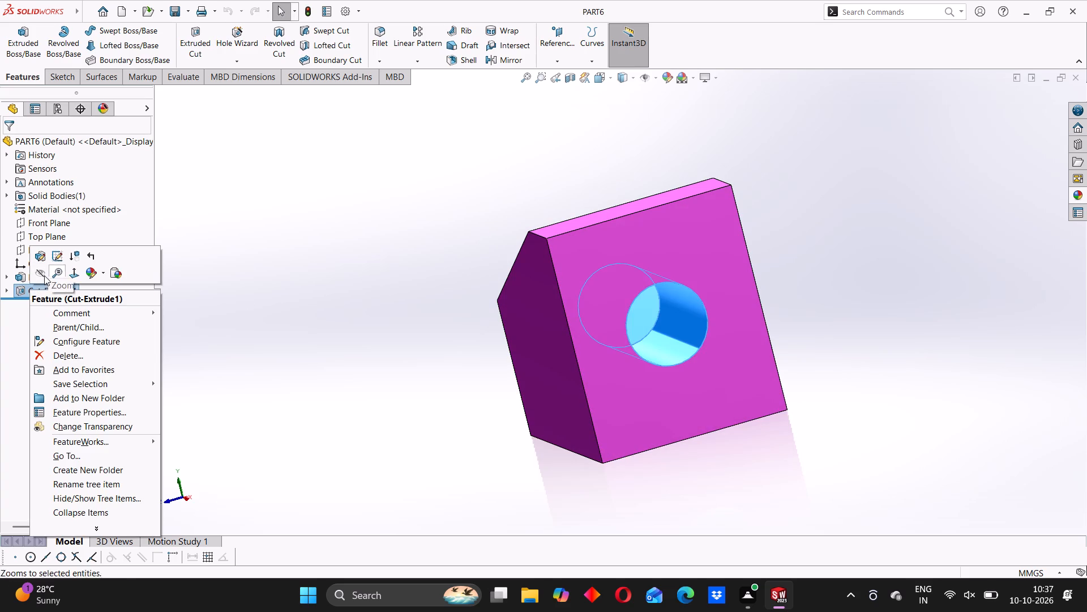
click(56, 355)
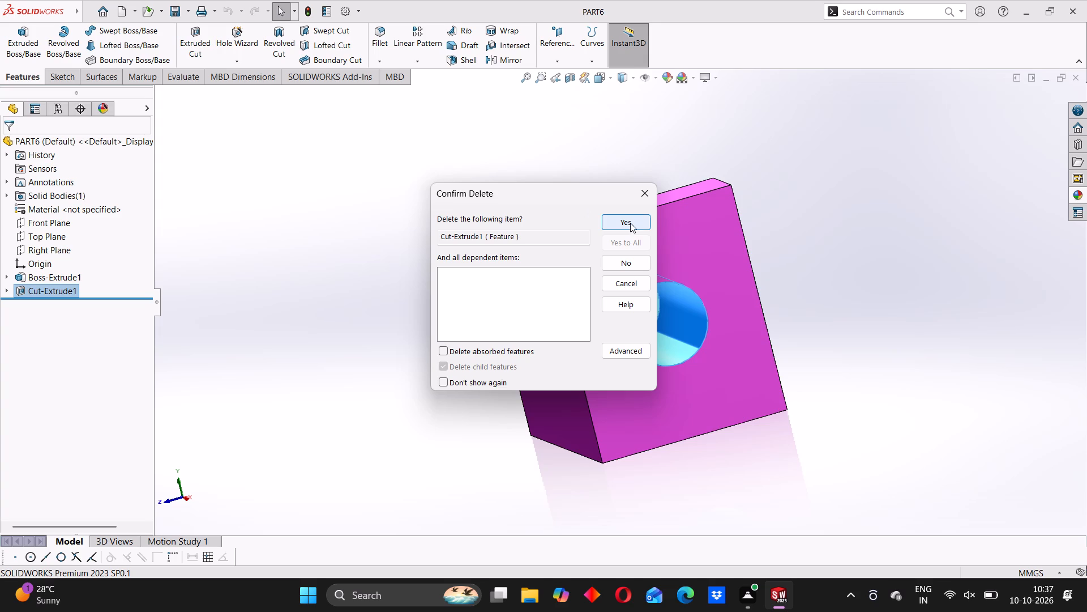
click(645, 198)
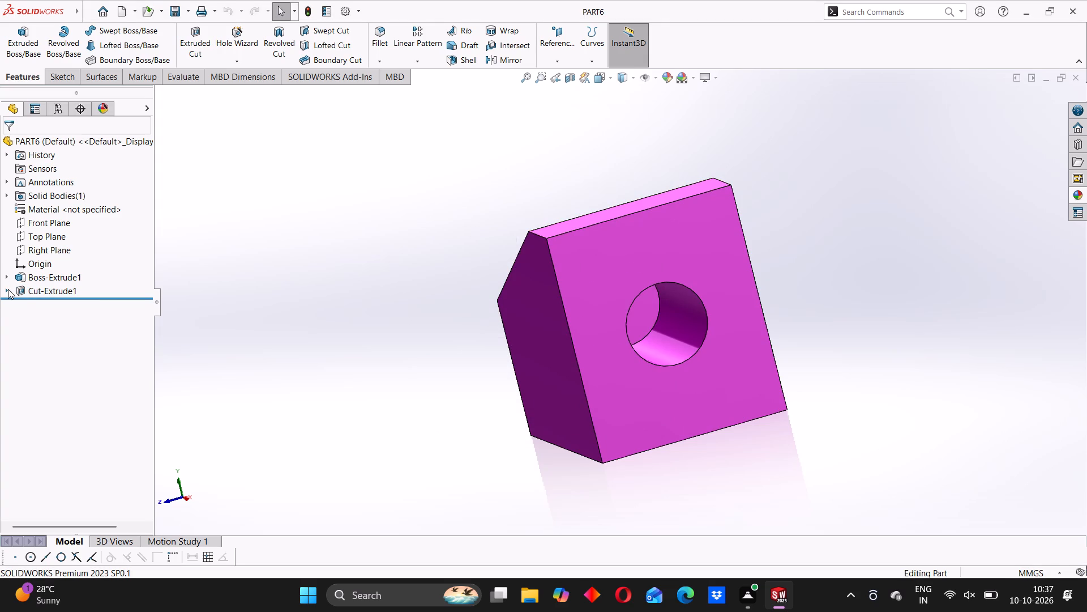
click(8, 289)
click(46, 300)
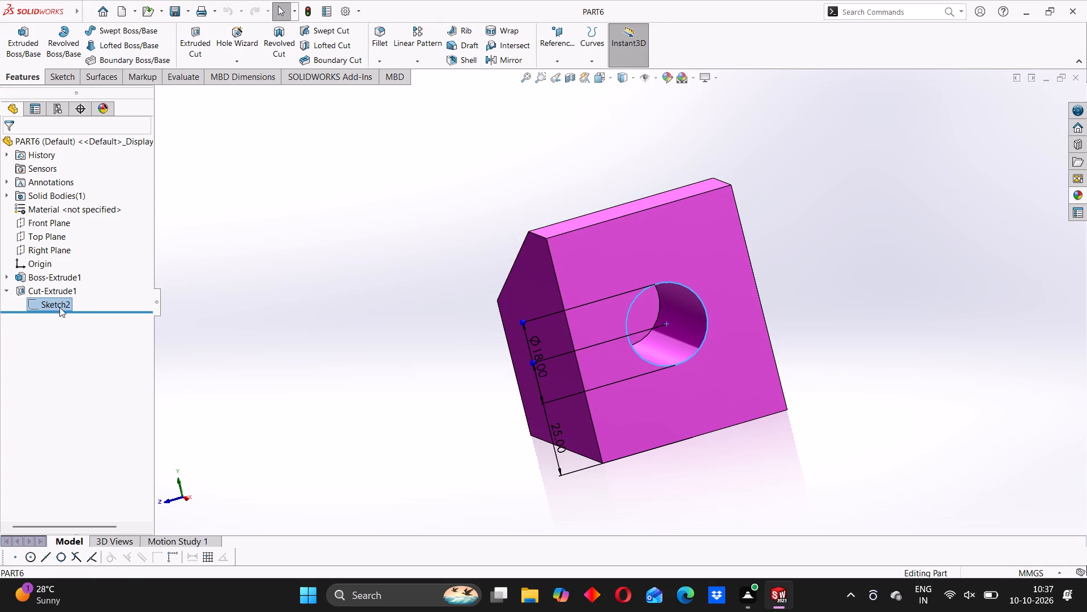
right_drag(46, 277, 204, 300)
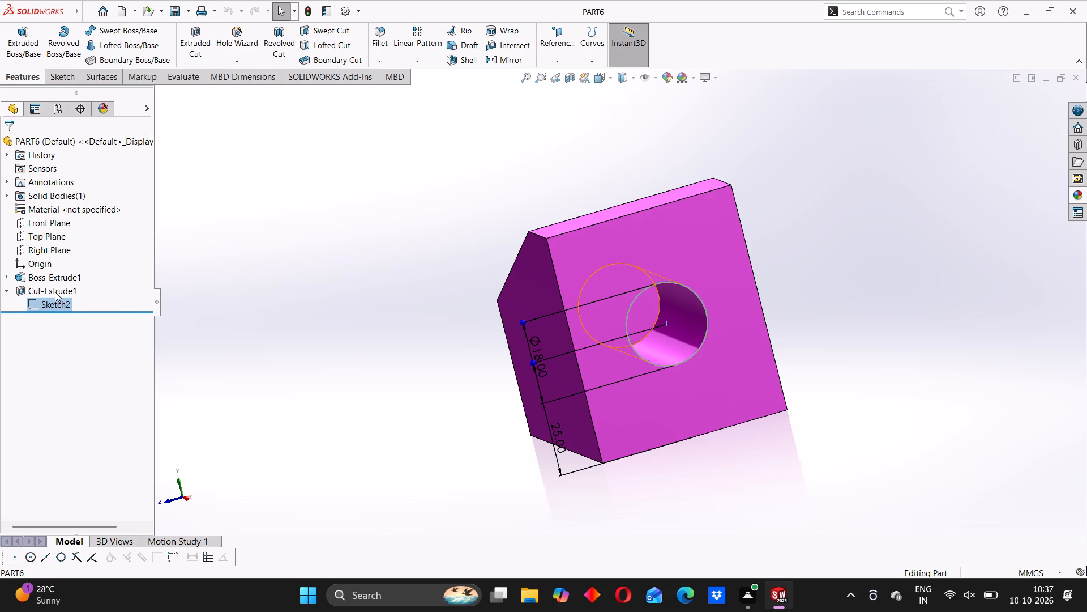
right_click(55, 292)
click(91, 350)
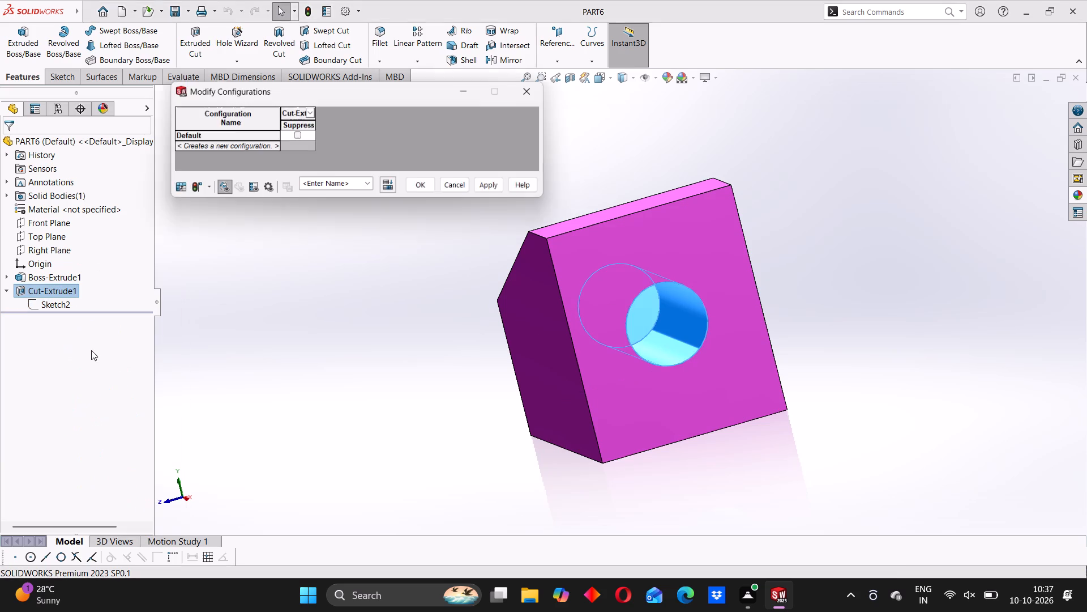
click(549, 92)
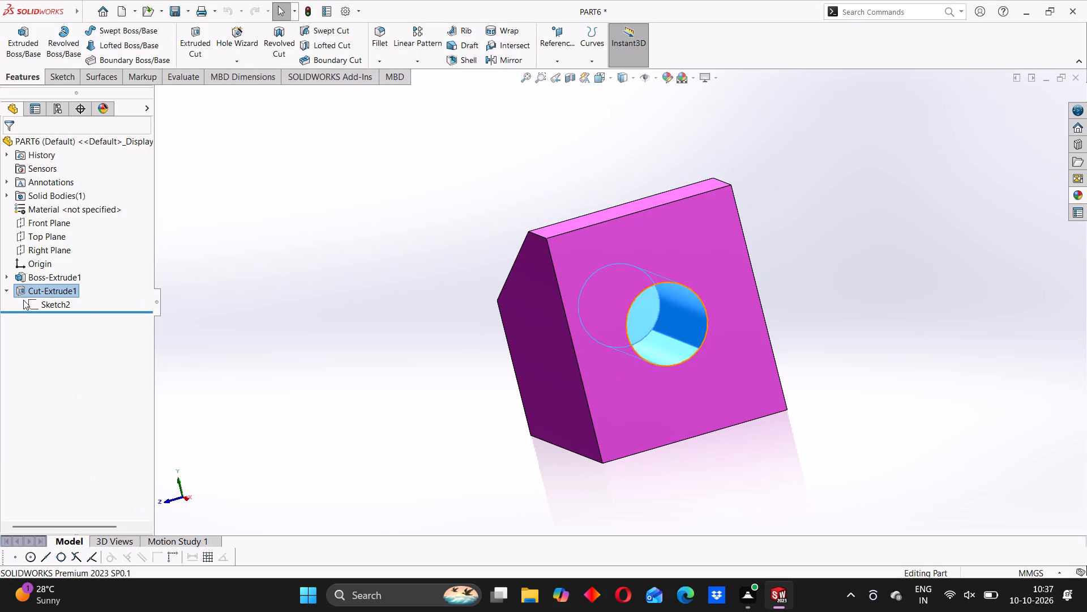
Delete PART6's round hole, removing both Cut-Extrude1 and its leftover Sketch2.
right_click(41, 292)
click(78, 354)
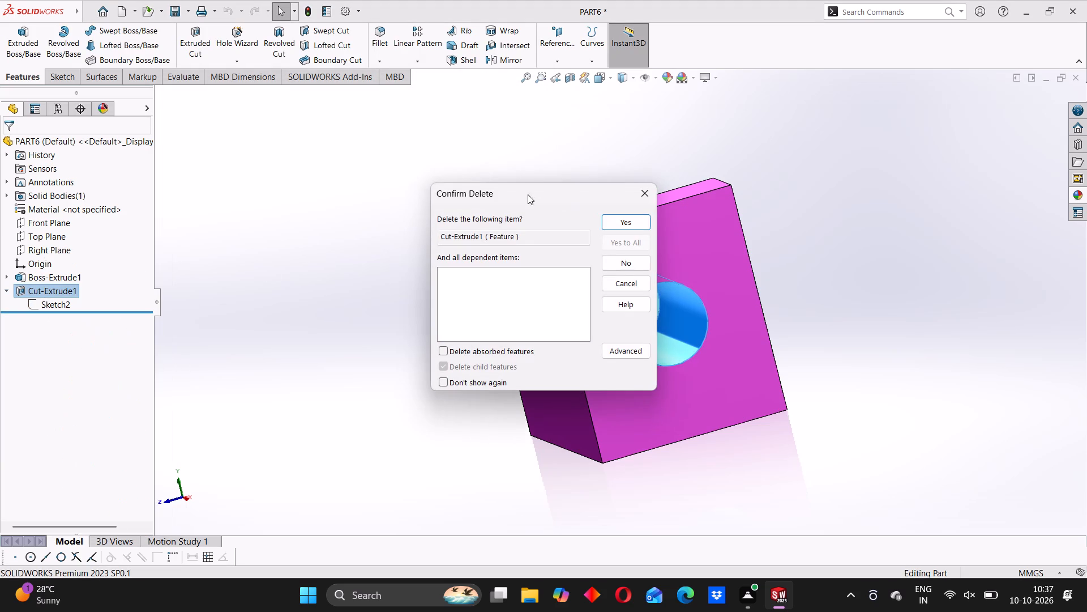
click(604, 220)
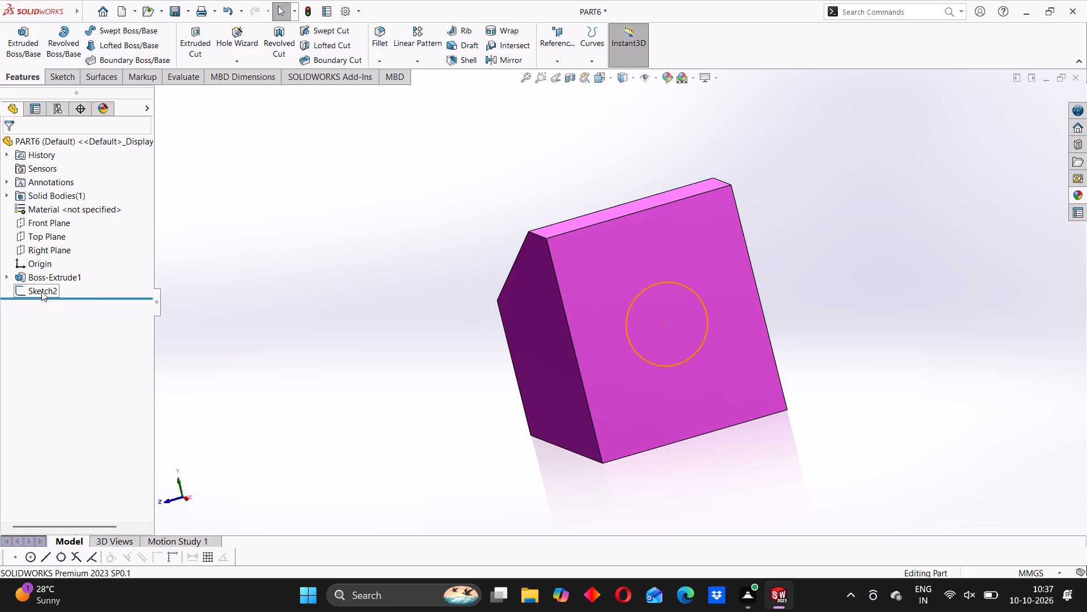
right_click(41, 291)
click(82, 368)
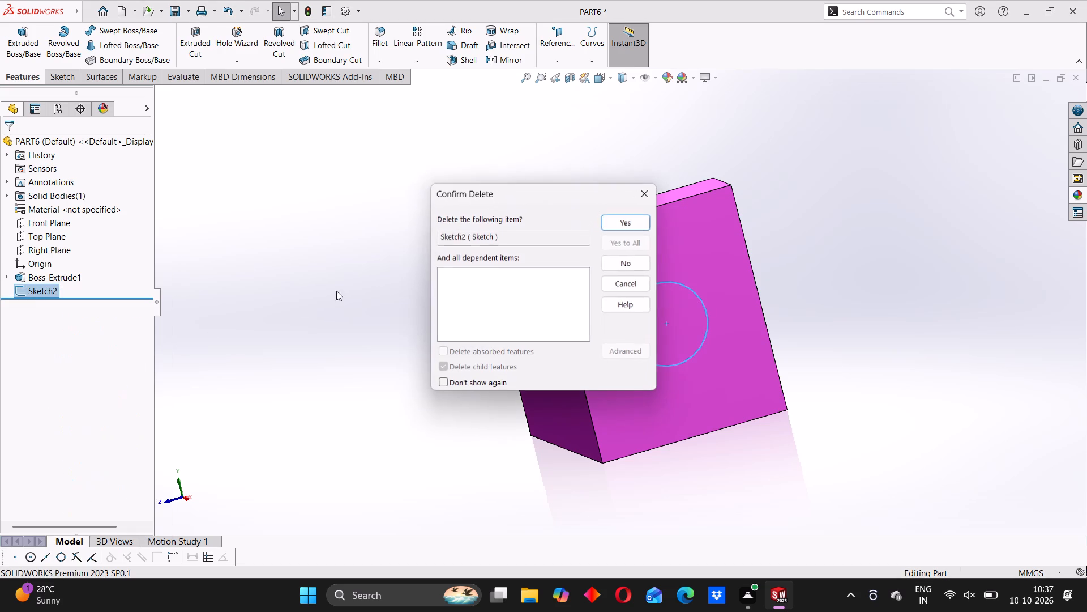
click(636, 222)
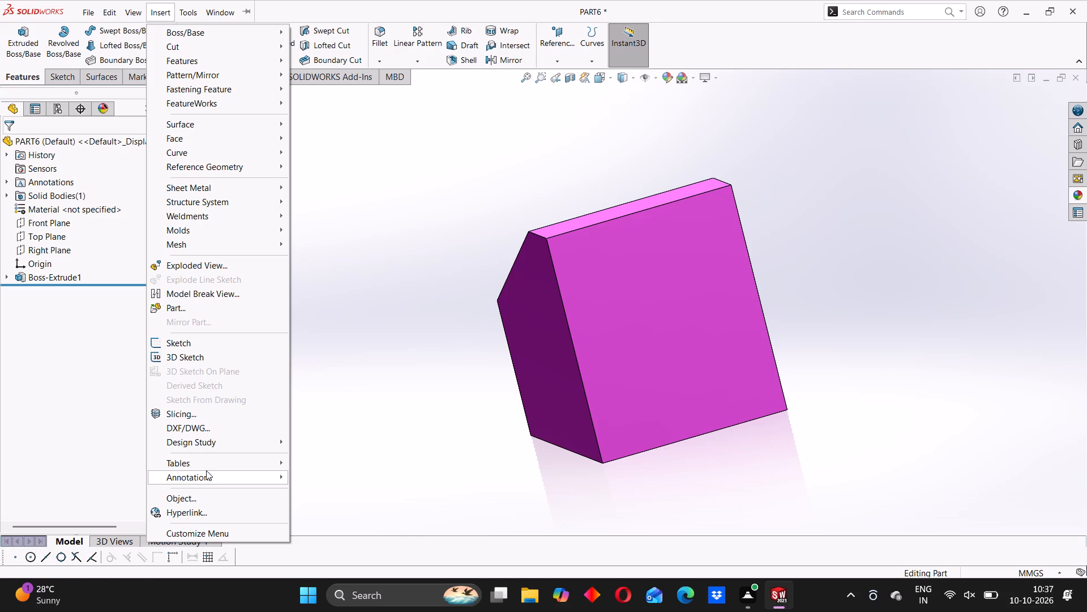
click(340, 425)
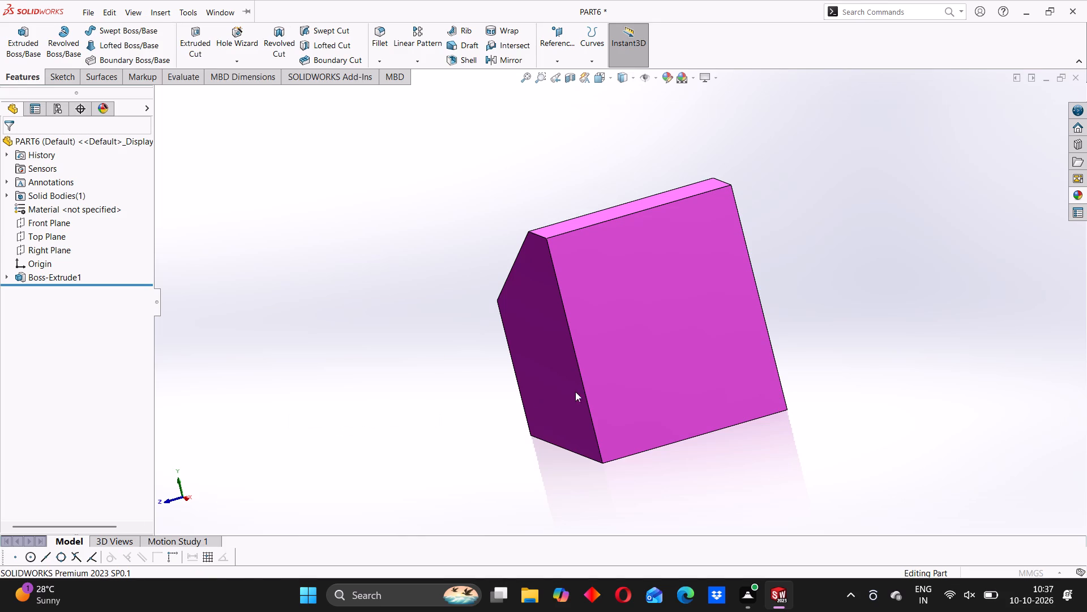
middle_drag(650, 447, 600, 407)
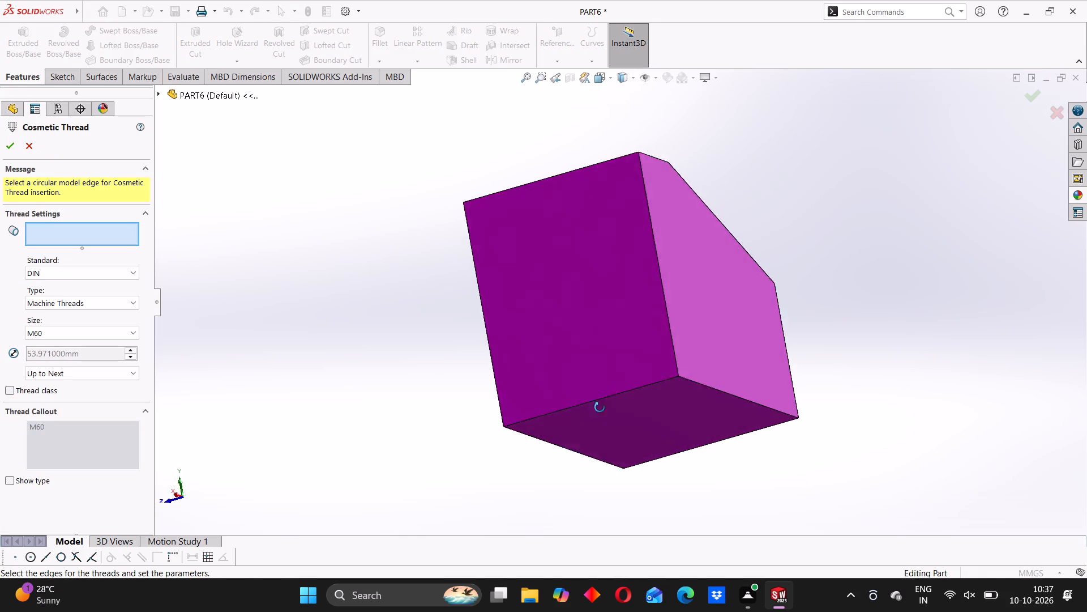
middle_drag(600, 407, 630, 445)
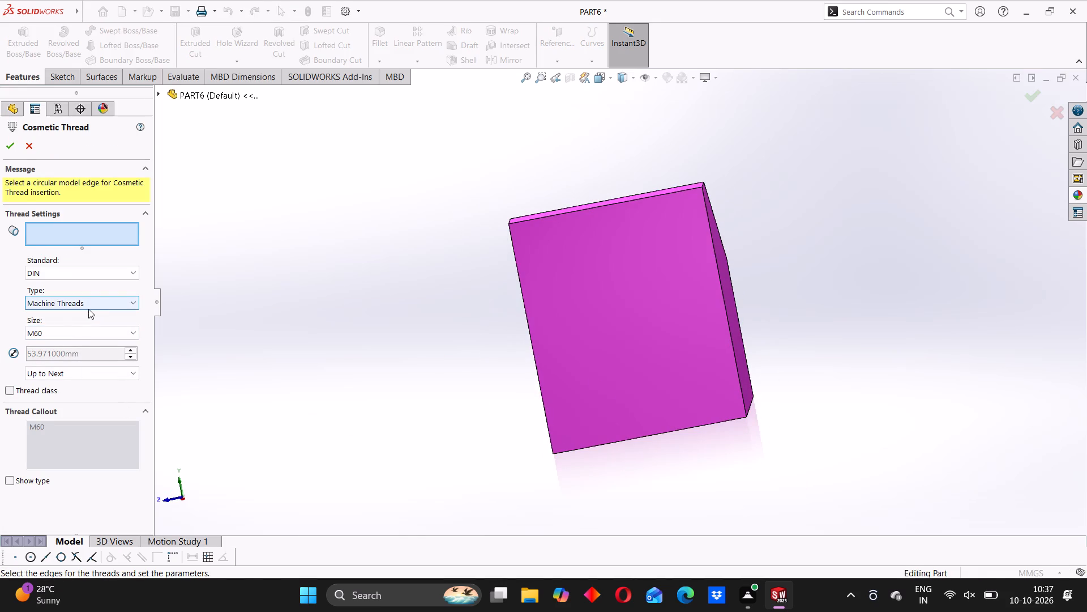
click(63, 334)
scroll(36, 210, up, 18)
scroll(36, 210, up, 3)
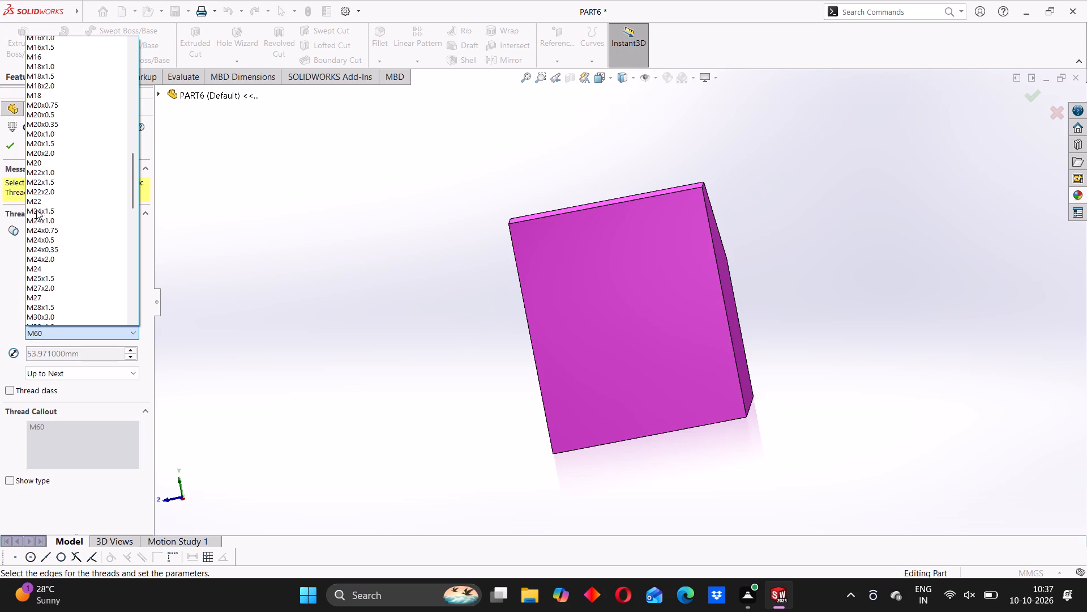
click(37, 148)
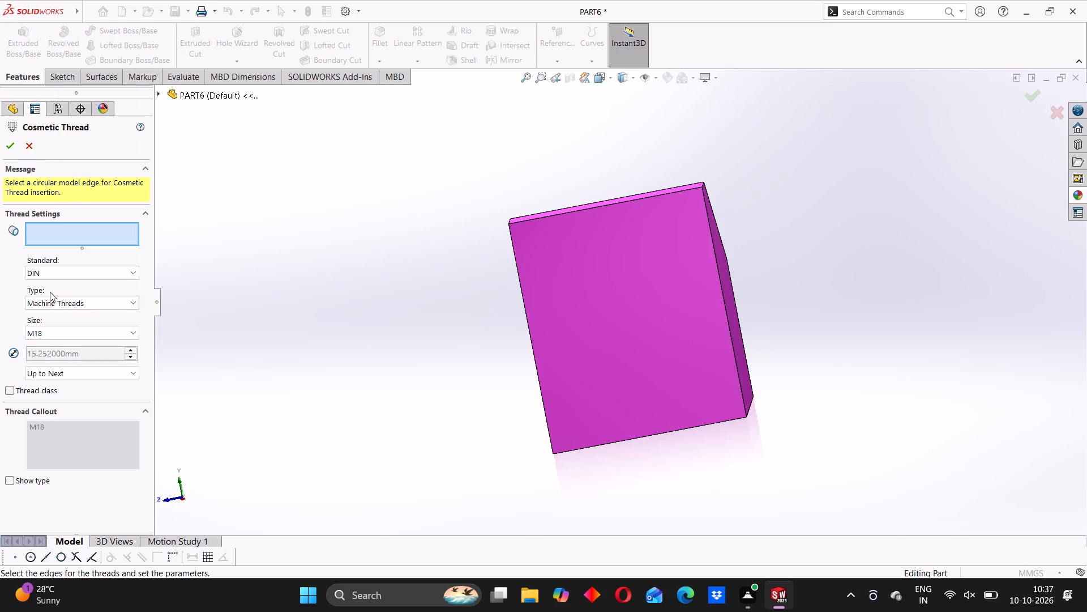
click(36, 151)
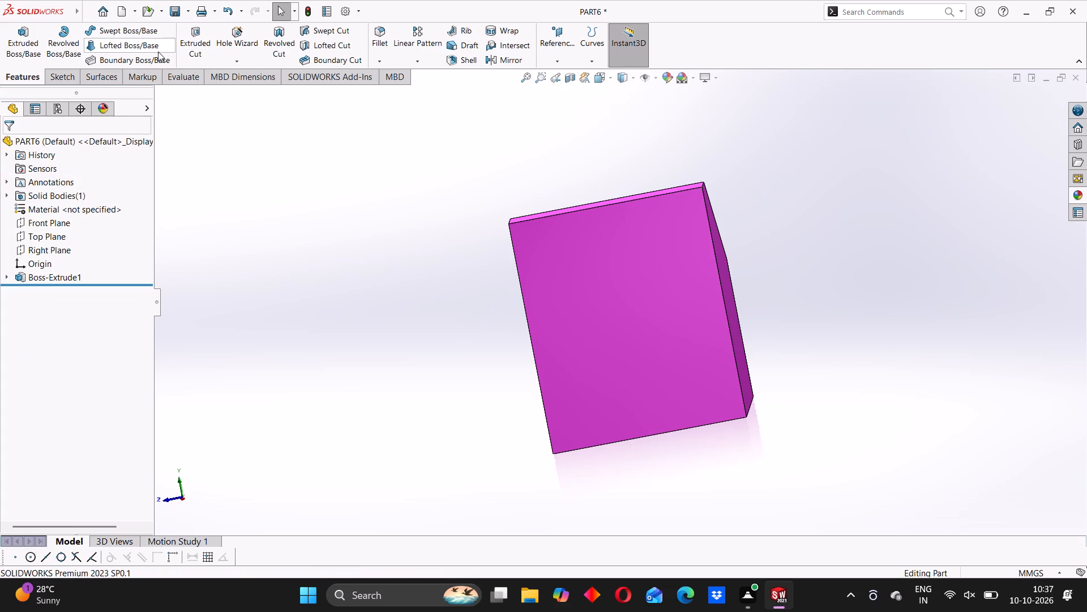
Sketch a circle on PART6's large rectangular face, centred directly above the origin, and set its diameter to 18 mm.
click(631, 317)
click(684, 288)
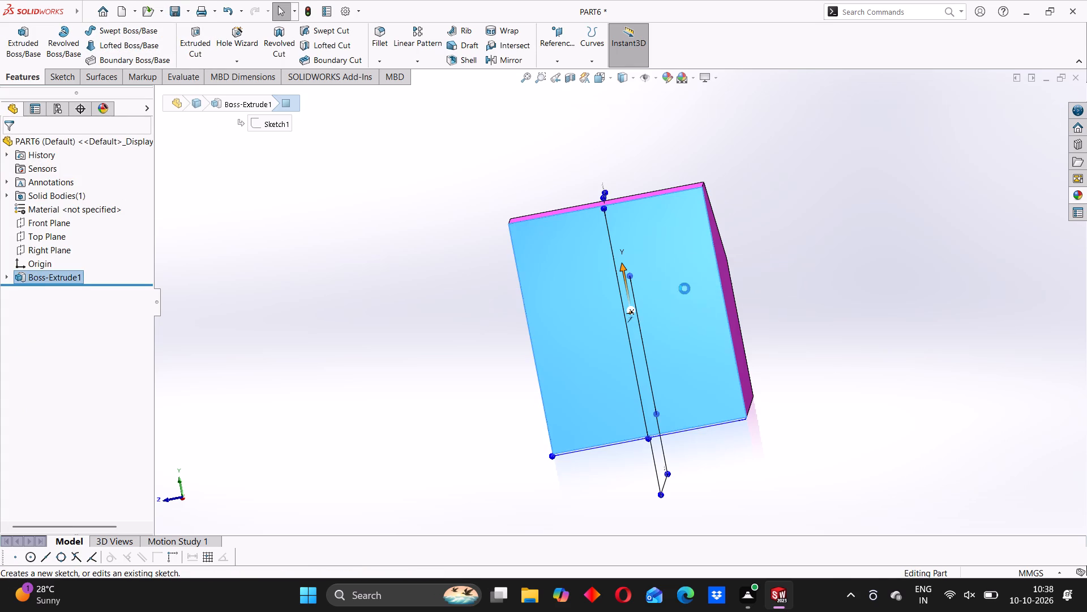
click(133, 31)
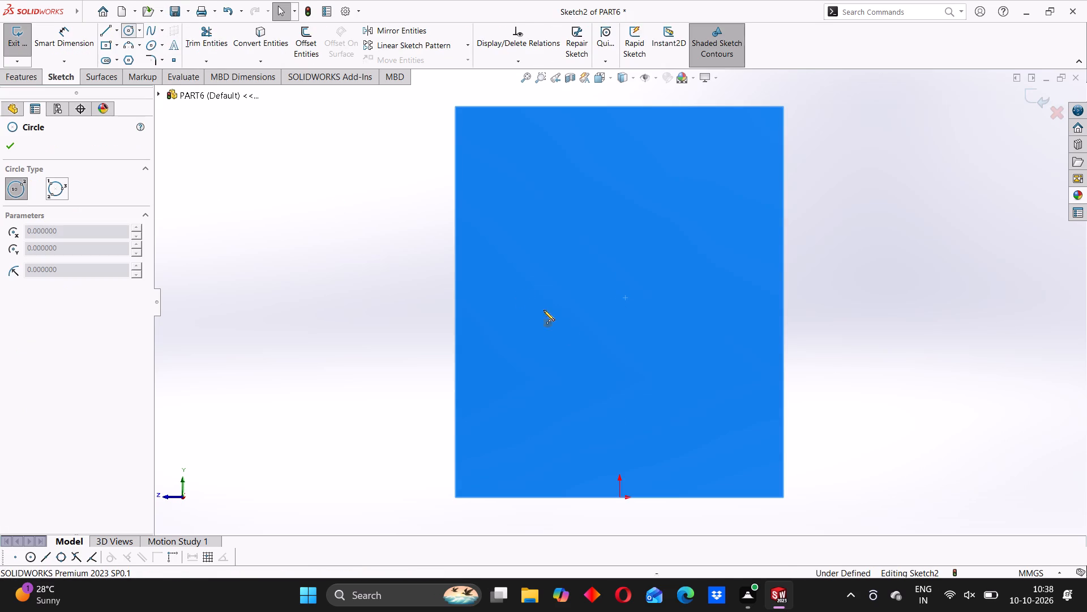
click(623, 337)
click(635, 272)
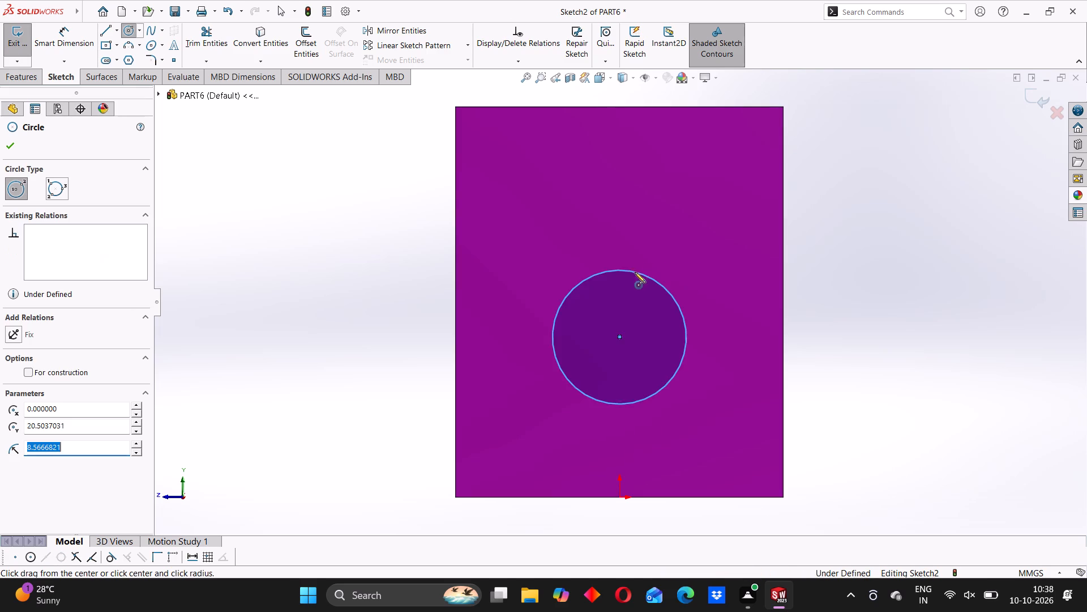
click(78, 46)
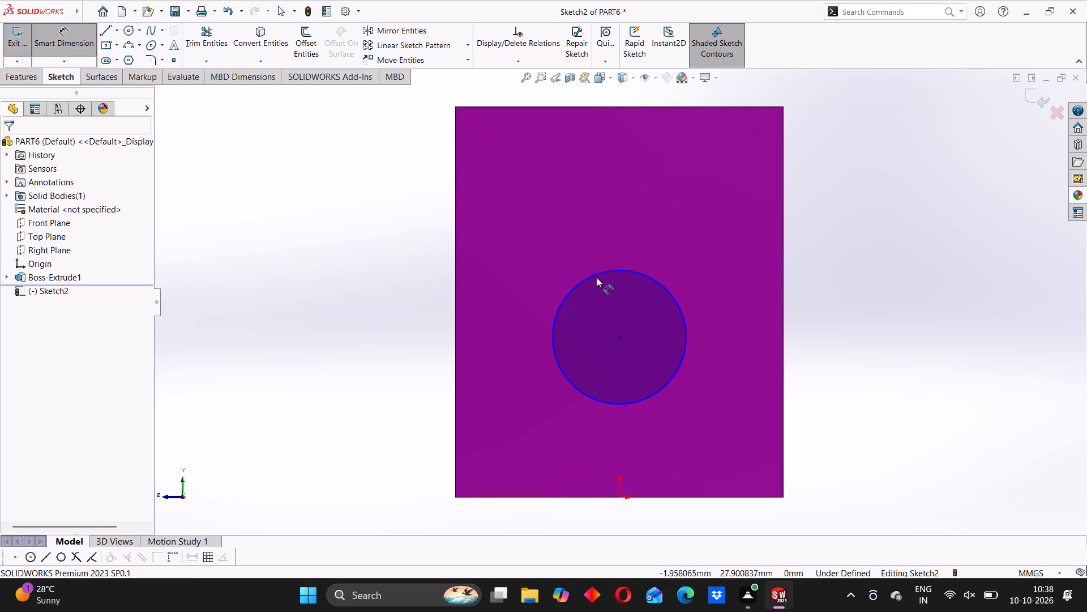
click(589, 274)
click(396, 326)
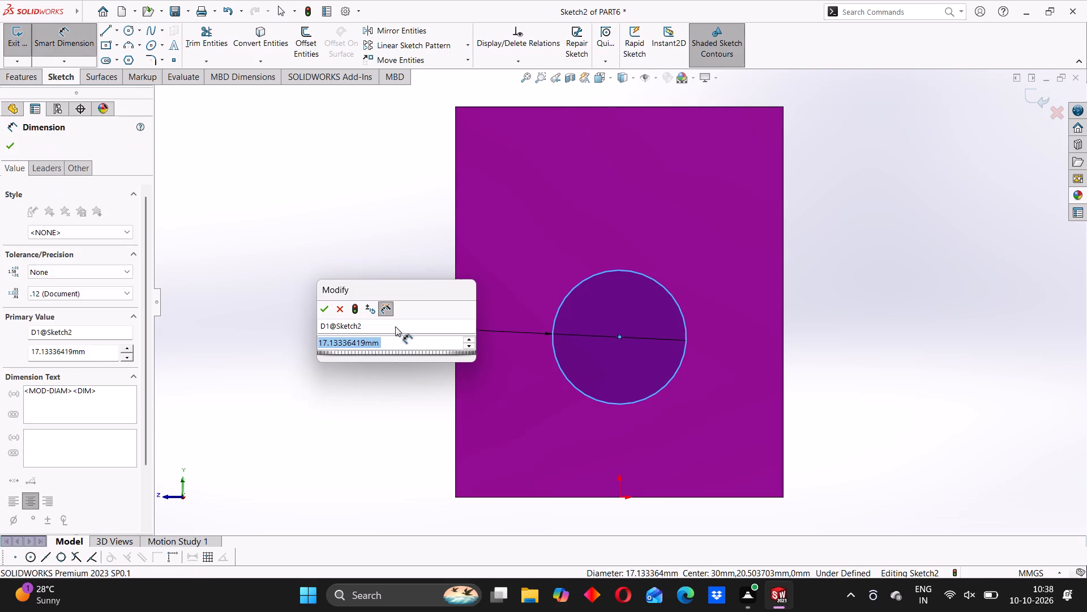
text(18)
key(Return)
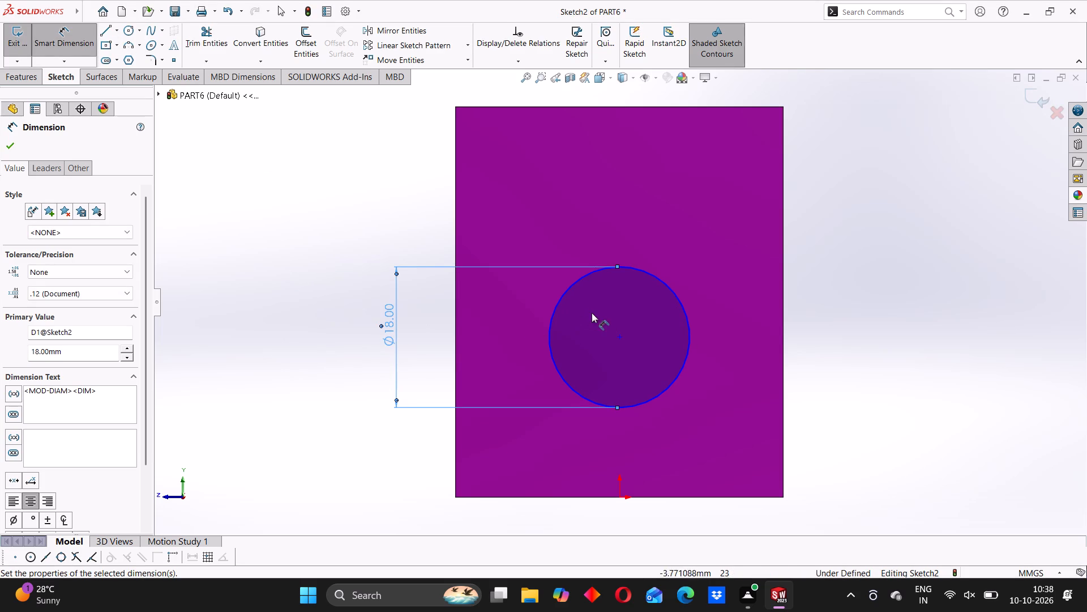
Dimension the circle's centre 25 mm vertically above the origin.
click(620, 335)
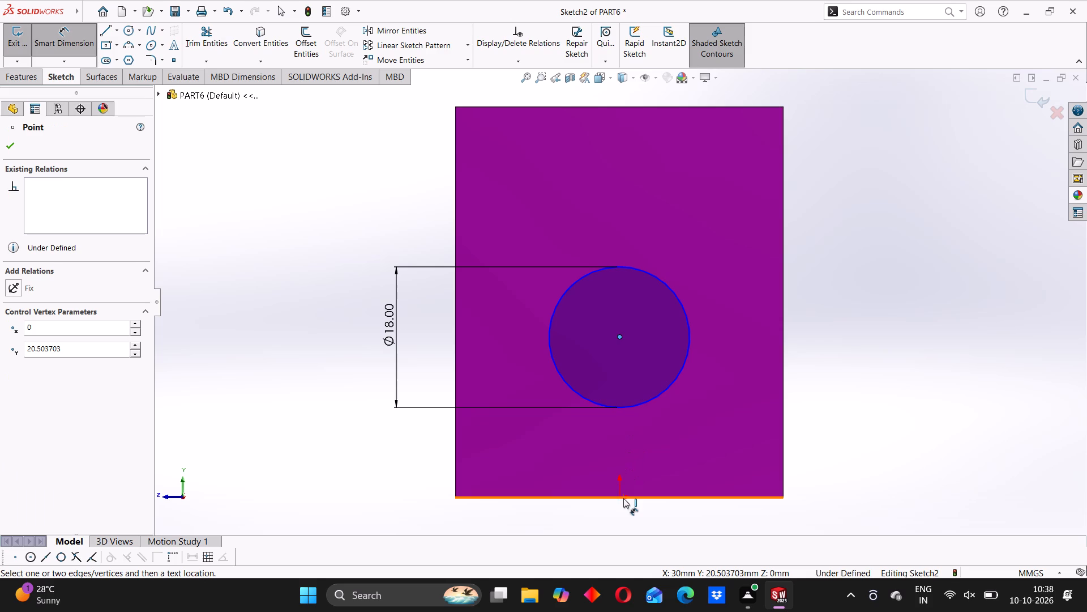
click(617, 499)
click(327, 471)
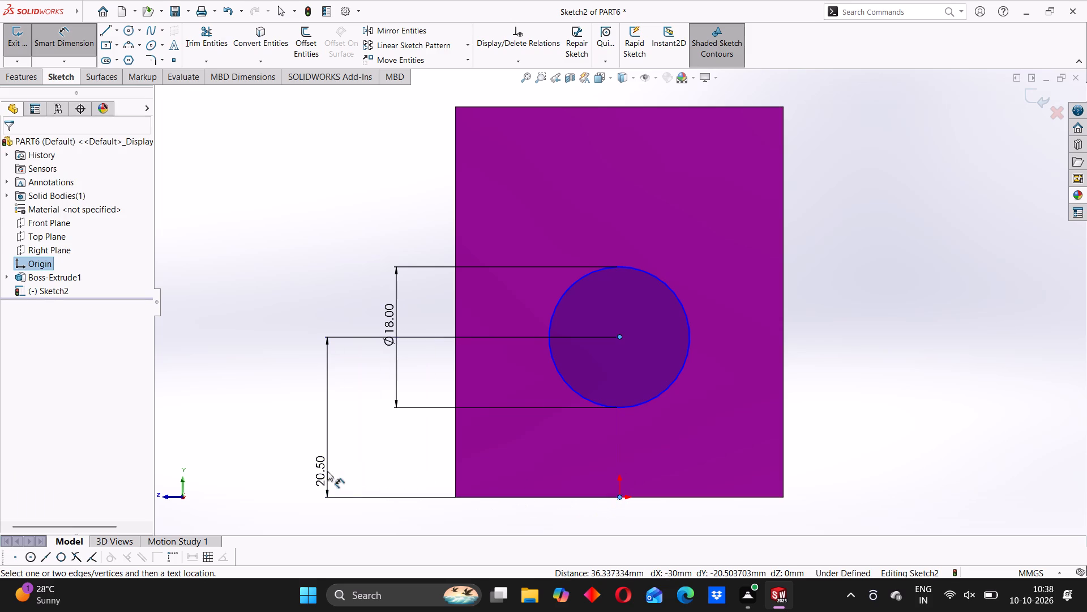
text(25)
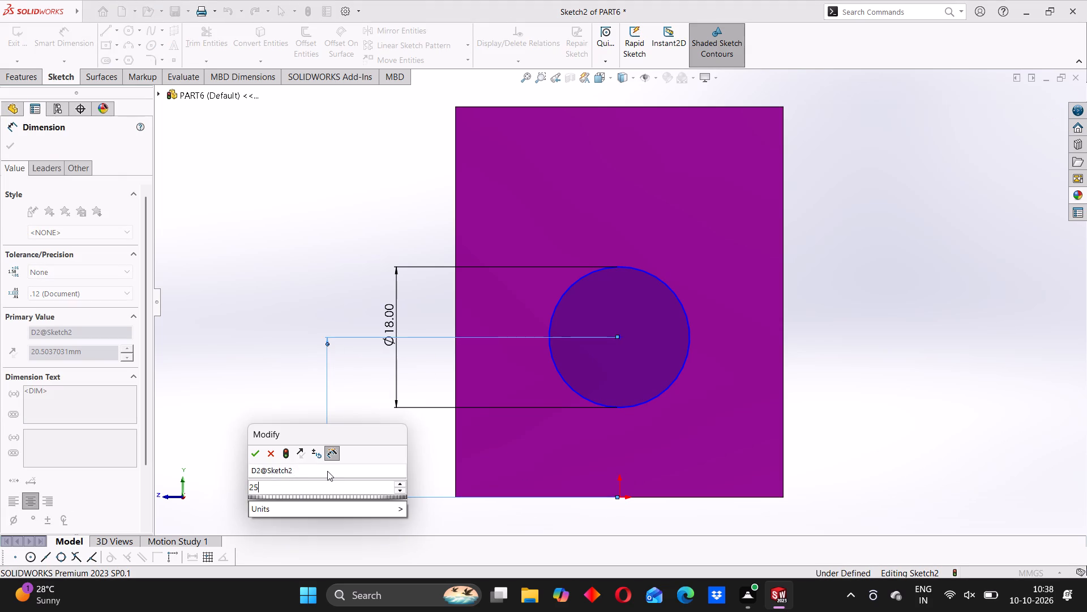
key(Return)
click(269, 322)
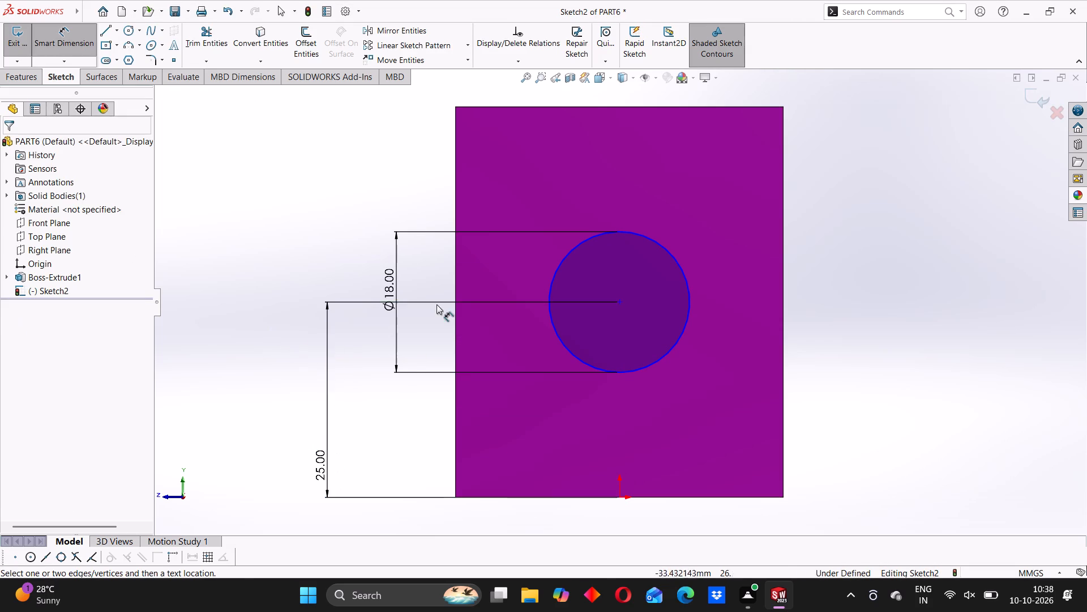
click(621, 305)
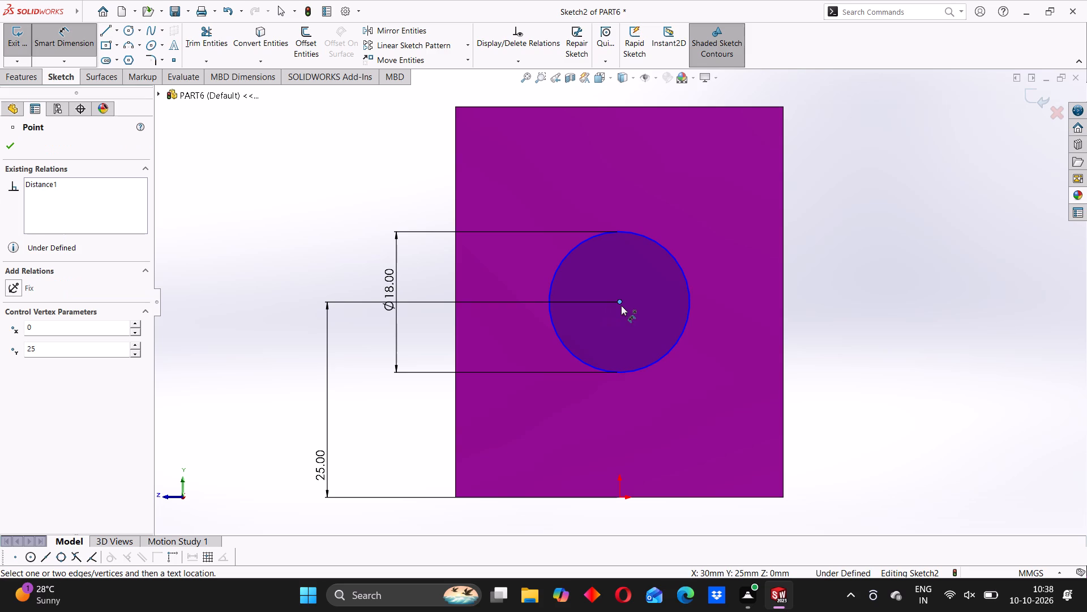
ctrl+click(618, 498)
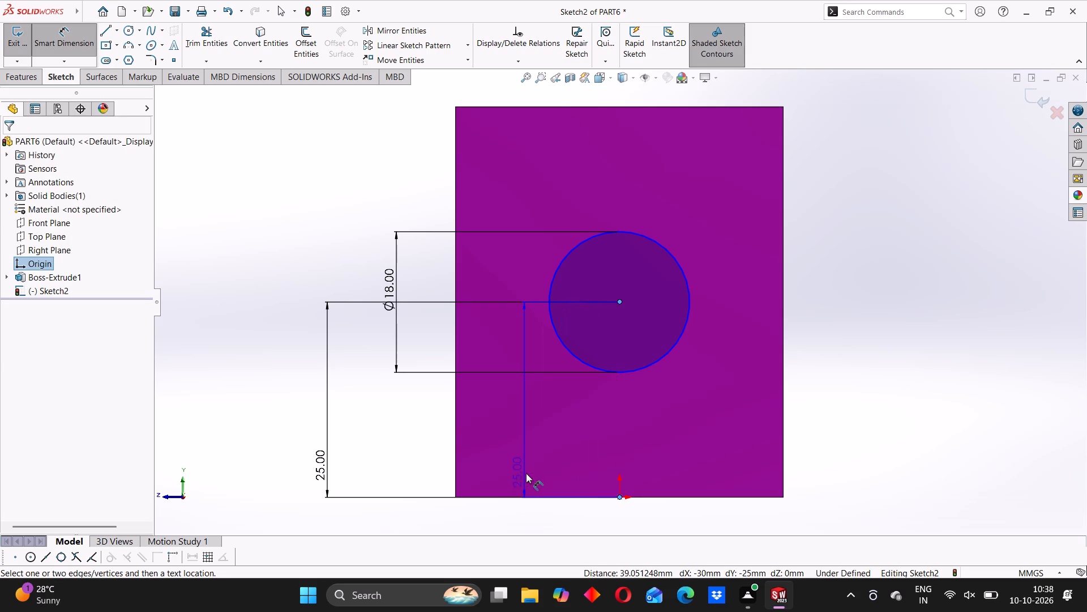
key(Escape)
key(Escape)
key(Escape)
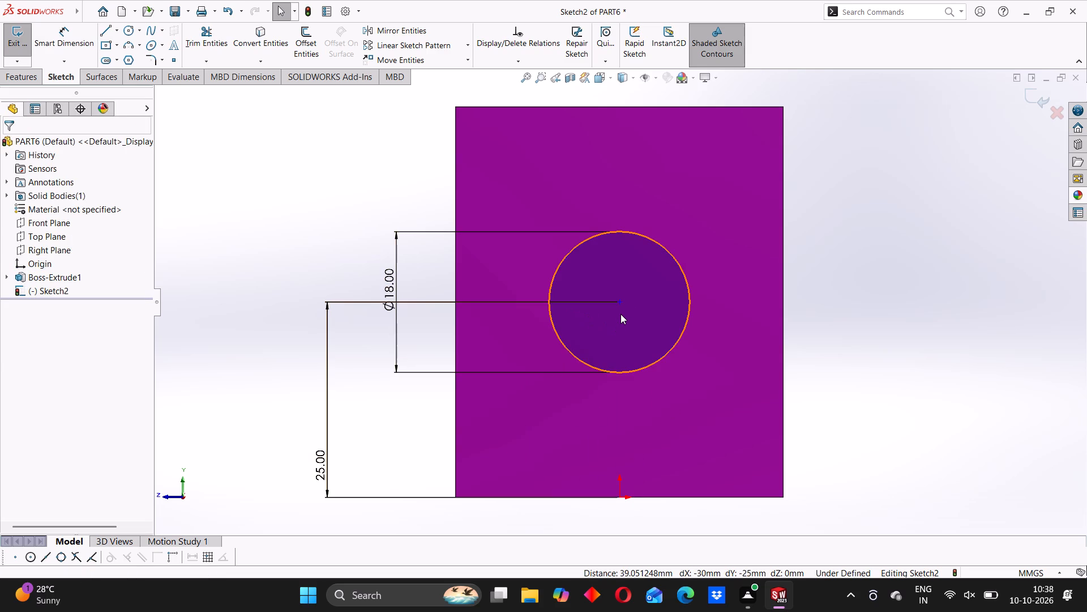
Add a Vertical relation between the circle's centre point and the origin.
click(619, 301)
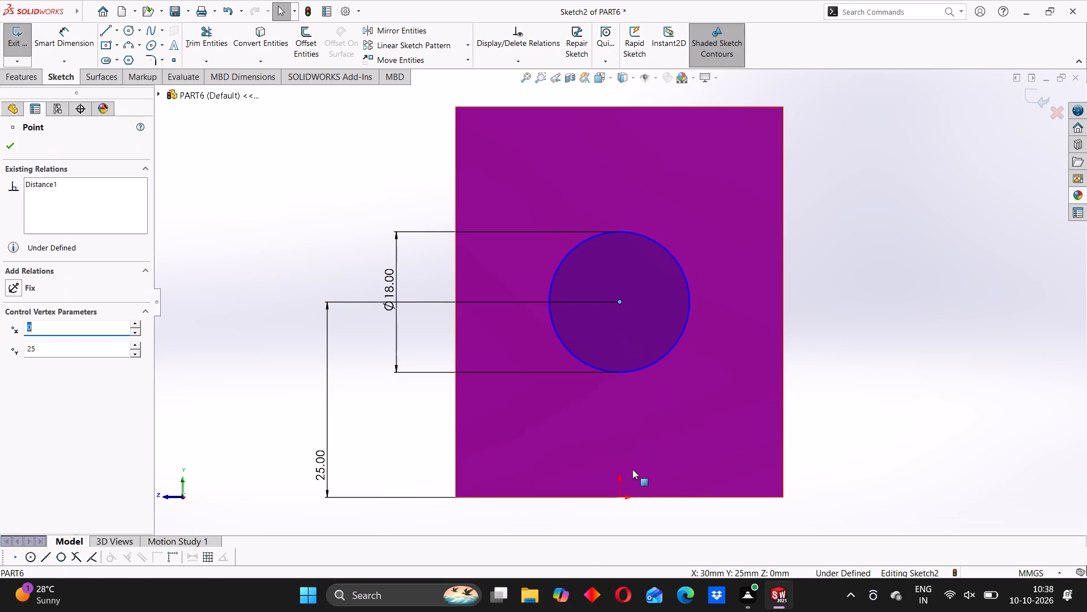
ctrl+click(618, 499)
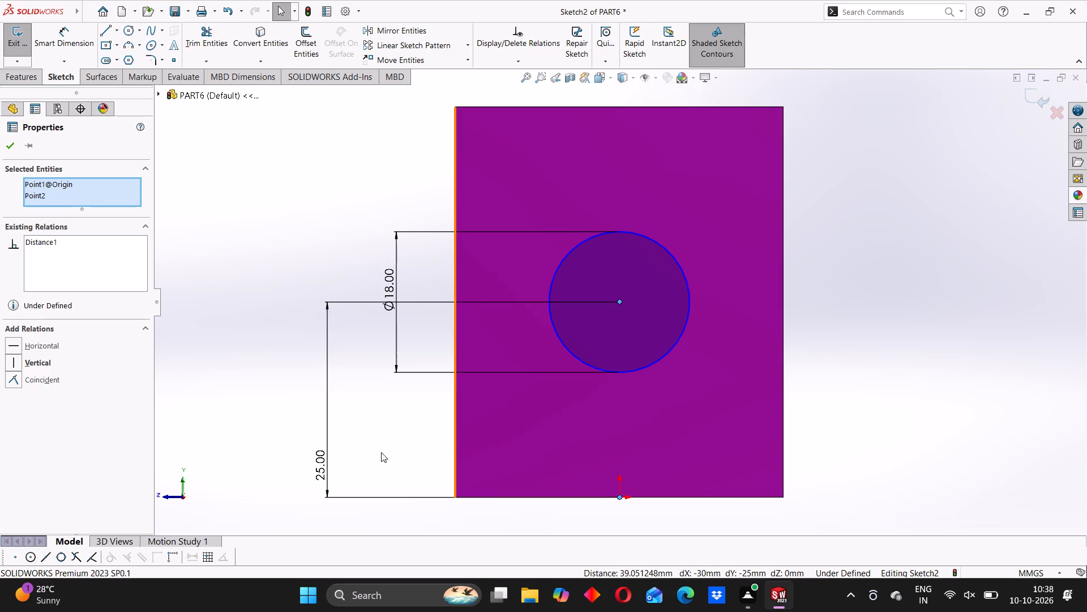
click(15, 366)
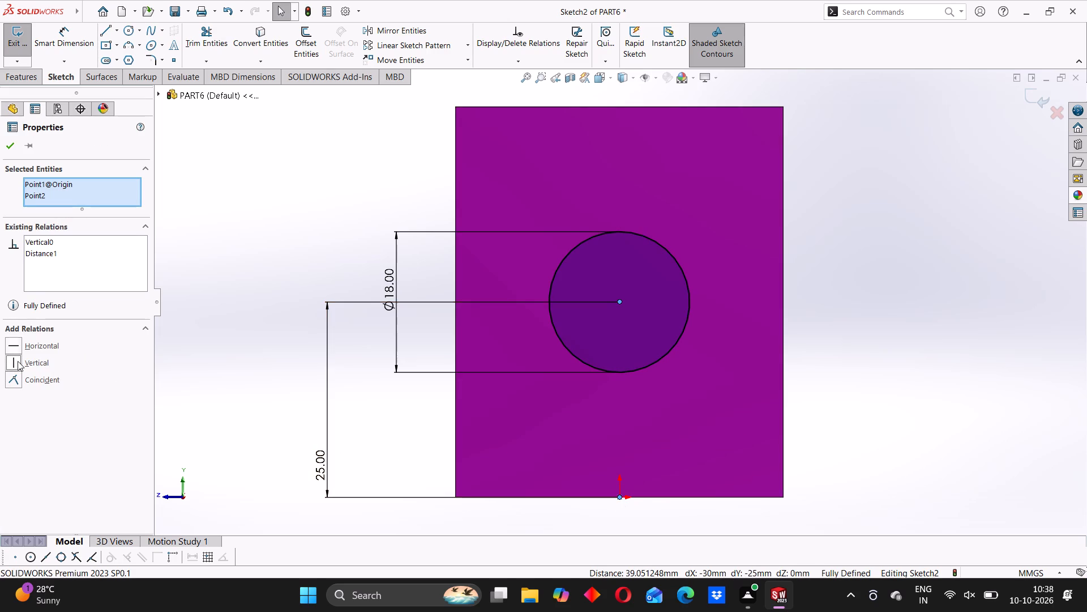
click(9, 144)
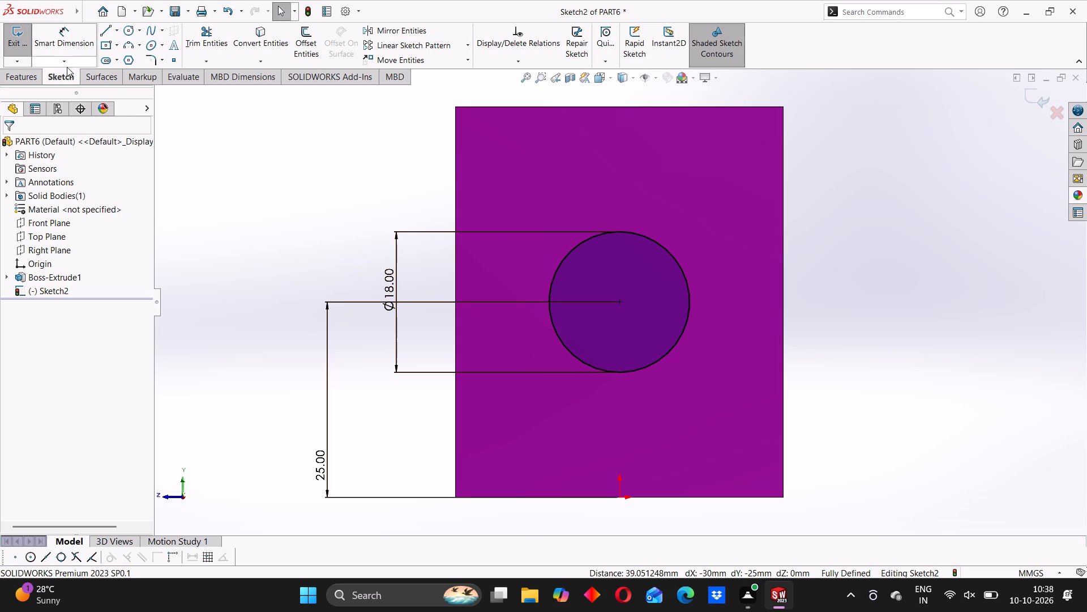
Cut-extrude the 18 mm circle into the block as a Blind cut 40 mm deep.
click(23, 80)
click(196, 33)
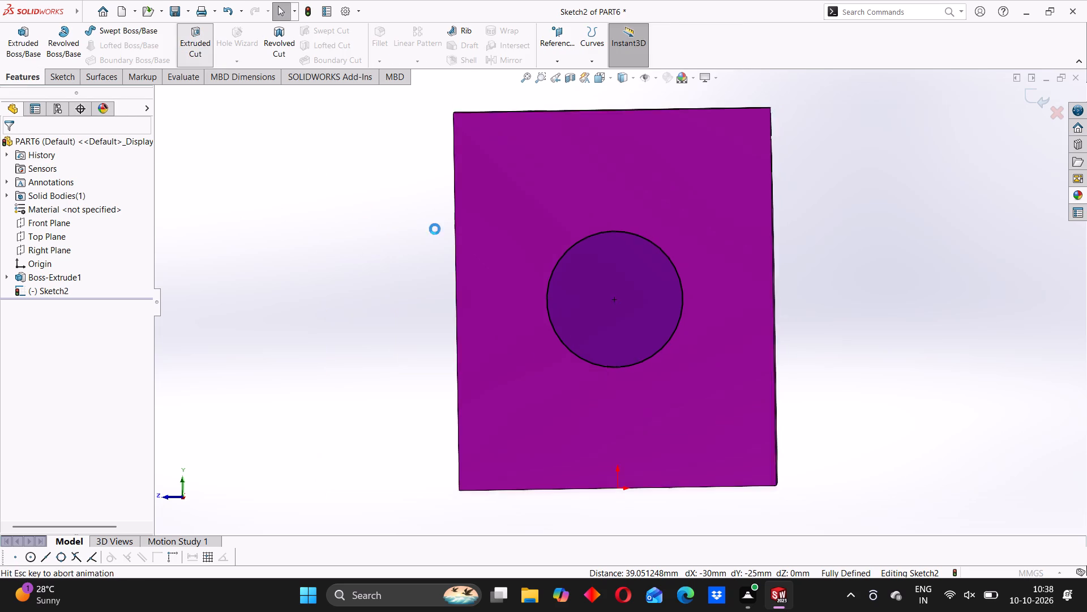
middle_drag(462, 273, 563, 314)
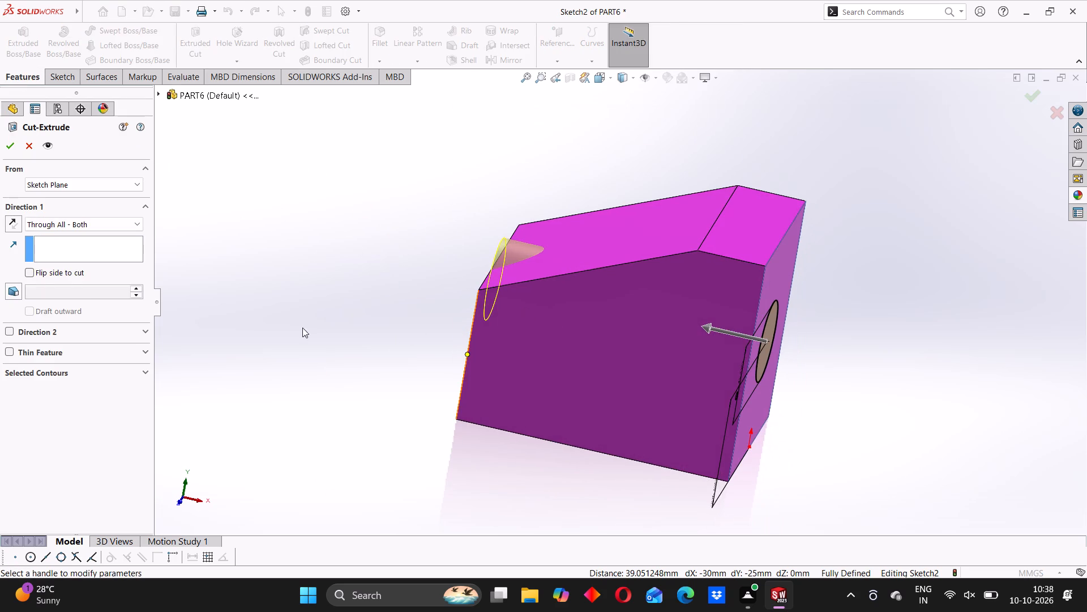
click(88, 222)
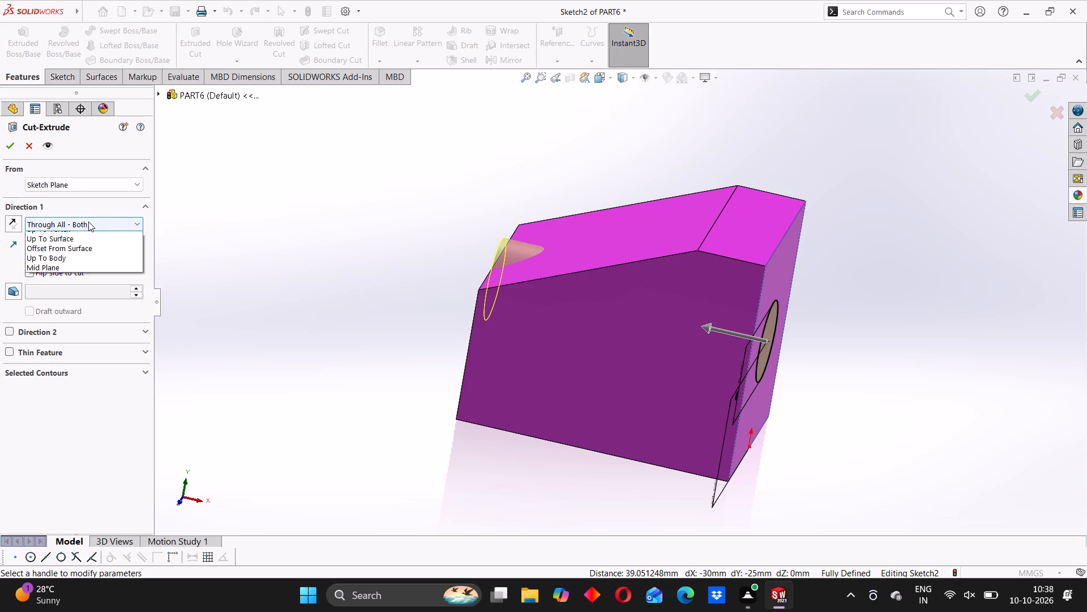
click(57, 232)
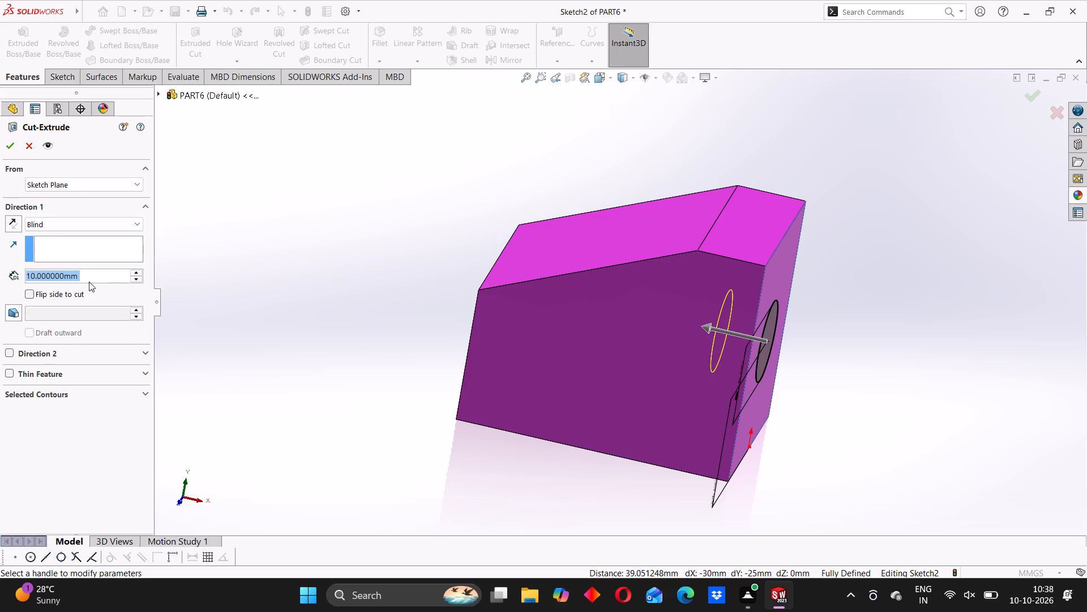
text(40)
key(Return)
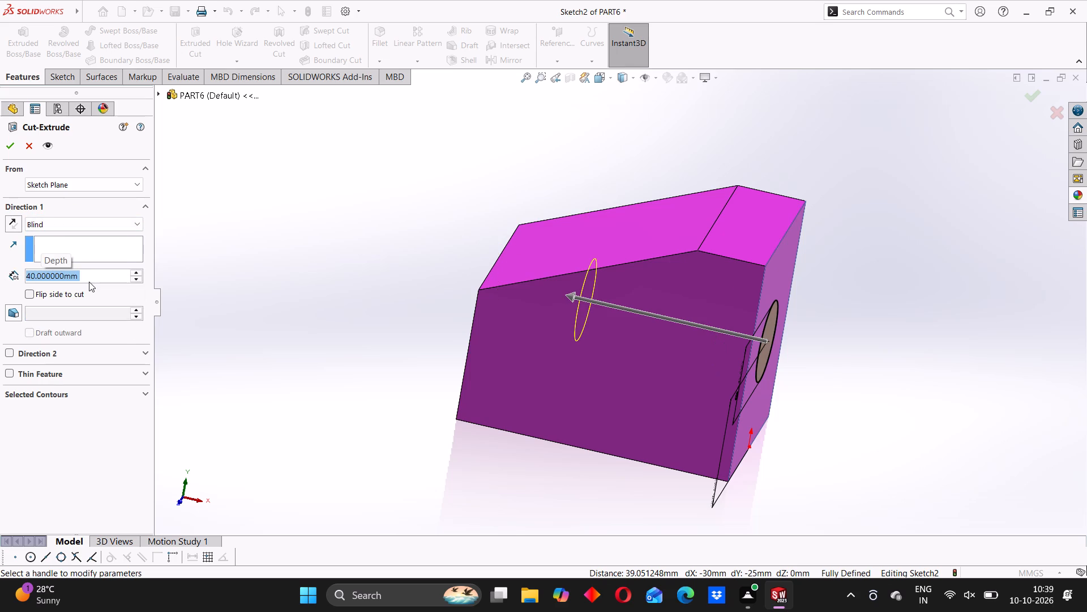
click(12, 149)
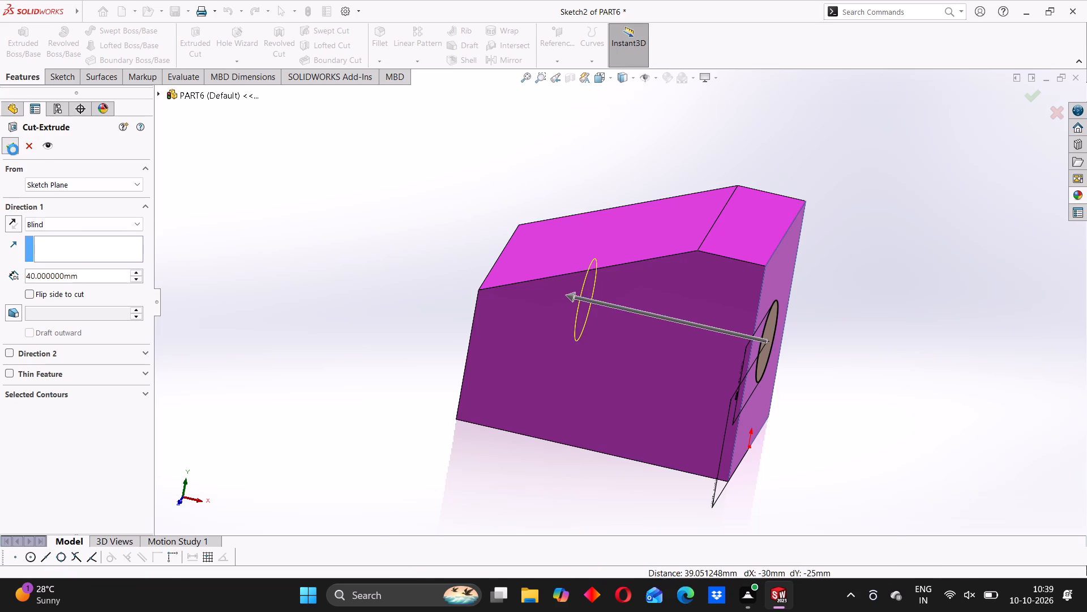
Start a cosmetic thread using DIN Machine Threads size M18 and select the circular edge at the new hole's opening.
middle_drag(583, 367, 521, 348)
click(294, 298)
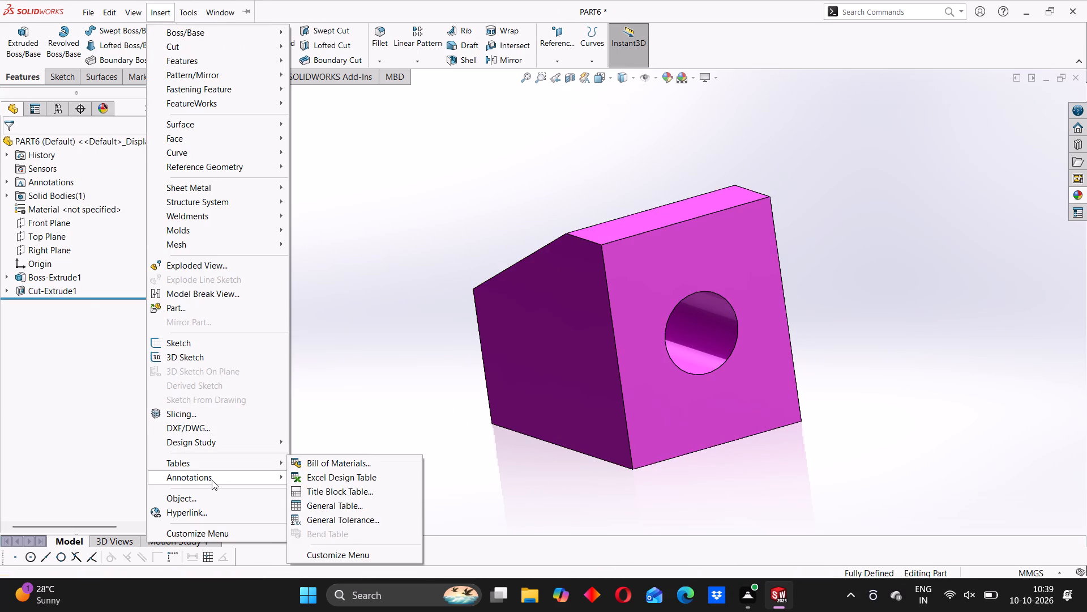
click(328, 426)
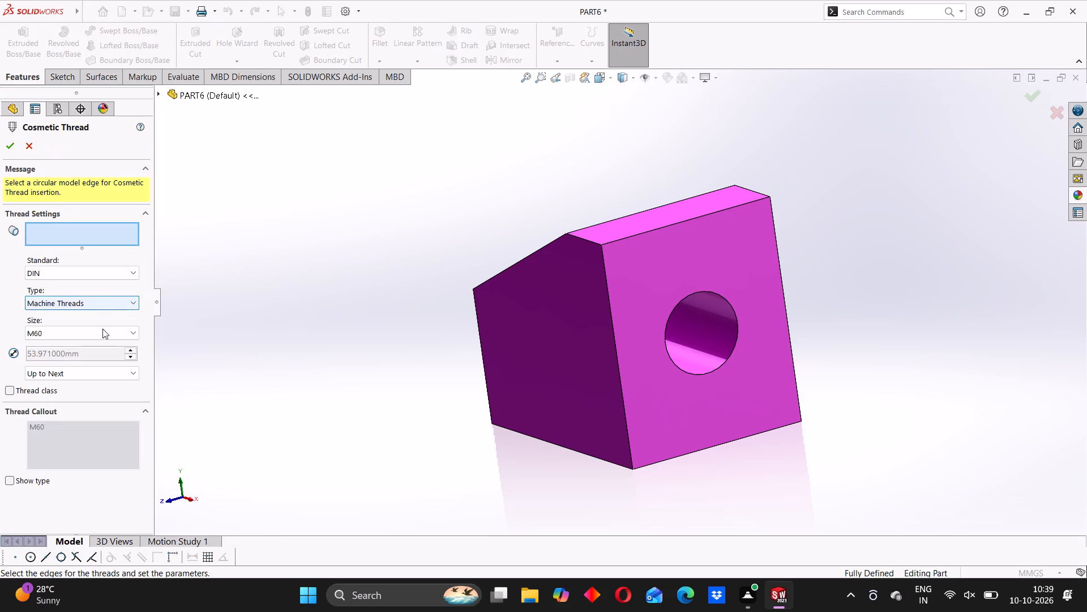
click(106, 339)
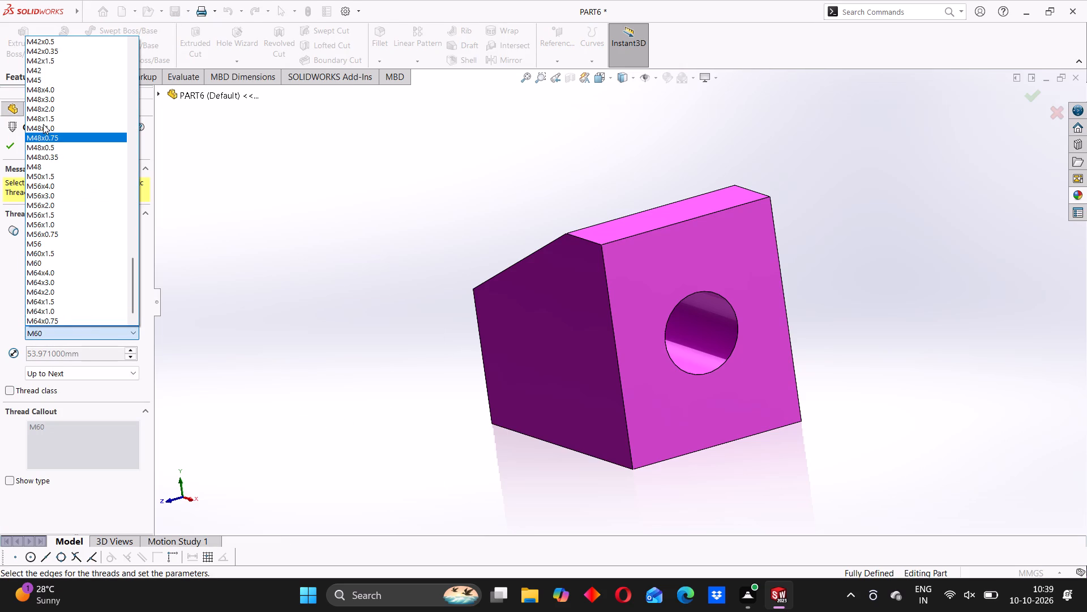
scroll(43, 124, up, 9)
middle_click(42, 124)
scroll(42, 124, up, 6)
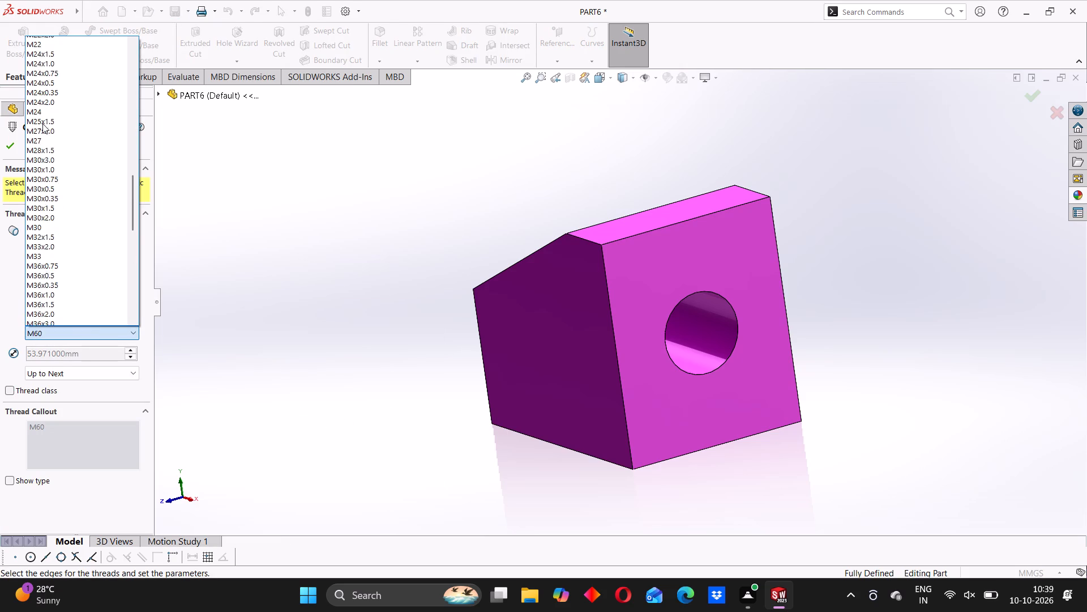
scroll(42, 124, up, 7)
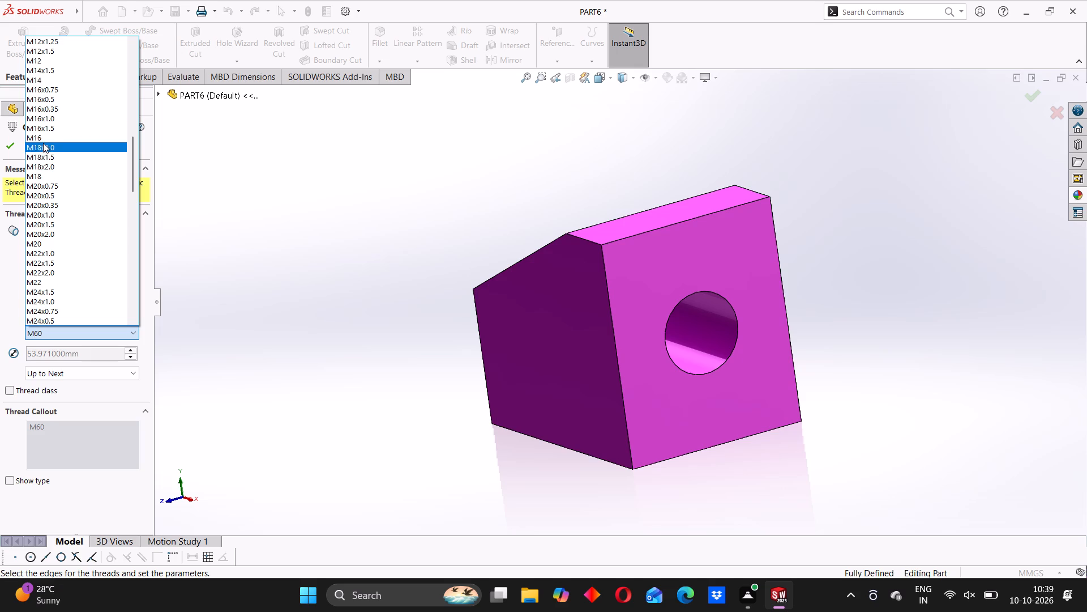
click(39, 176)
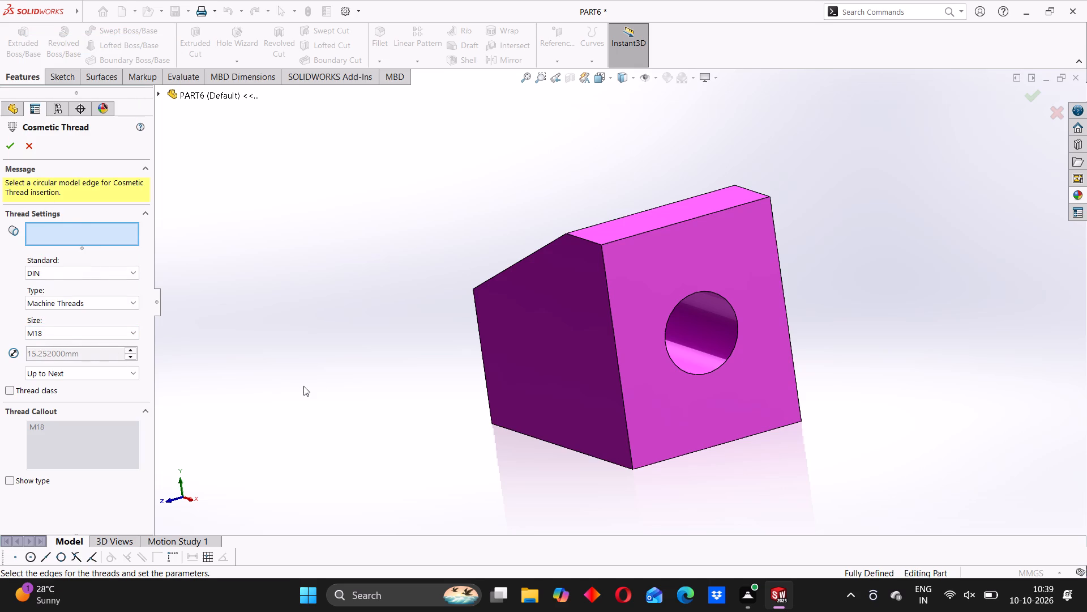
click(726, 301)
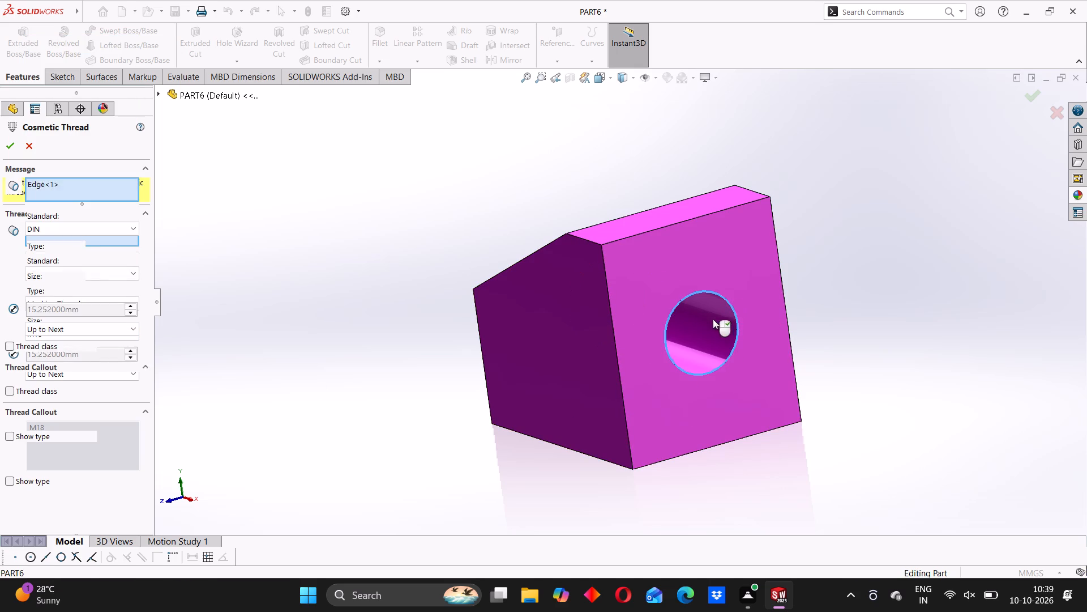
Add the hole's inner circular edge to the cosmetic thread selection.
middle_drag(669, 359, 626, 354)
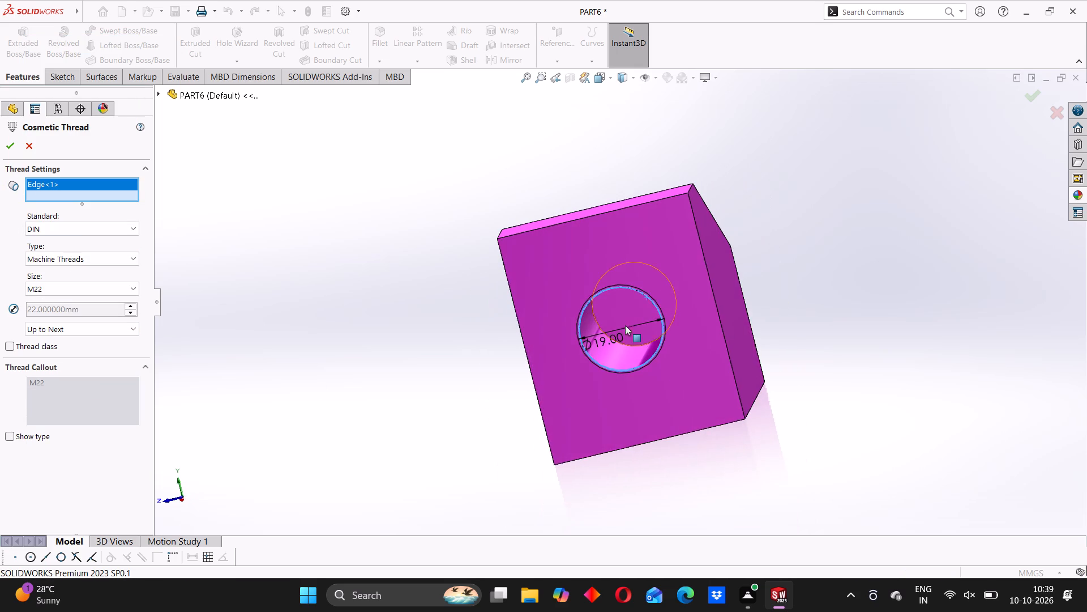
scroll(623, 318, down, 3)
middle_drag(619, 328, 628, 307)
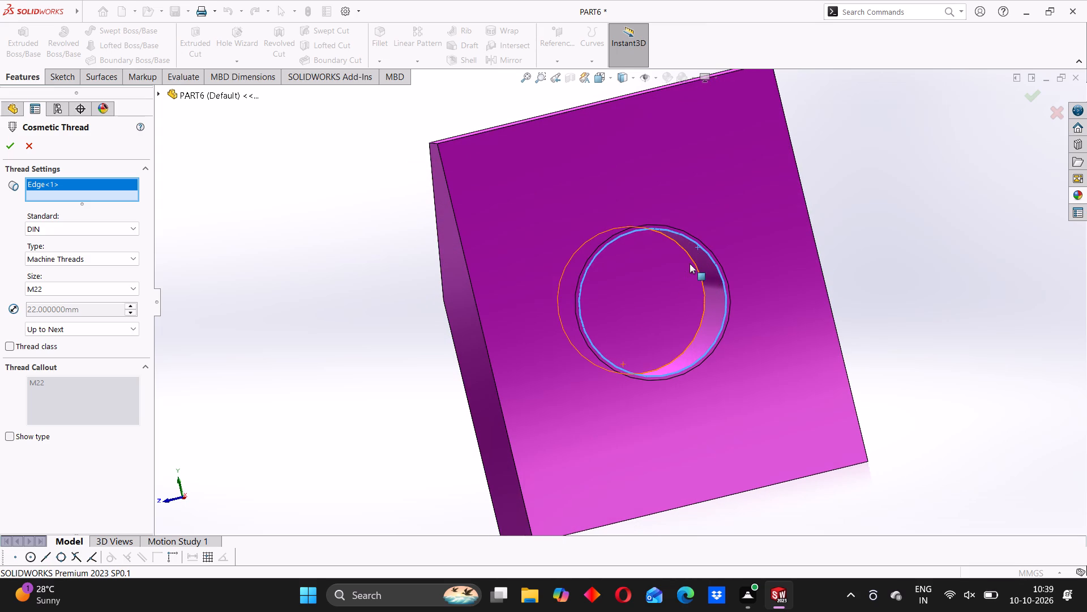
click(690, 258)
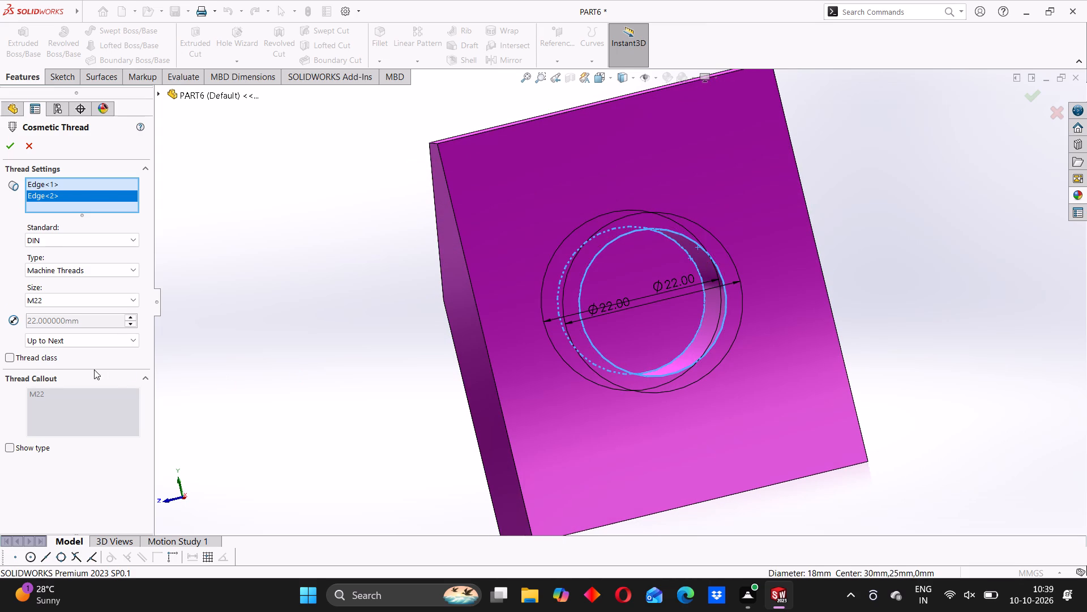
Keep the thread size at M22 with Up to Next and apply the DIN Machine Threads cosmetic thread to both hole edges.
click(65, 297)
scroll(55, 378, up, 2)
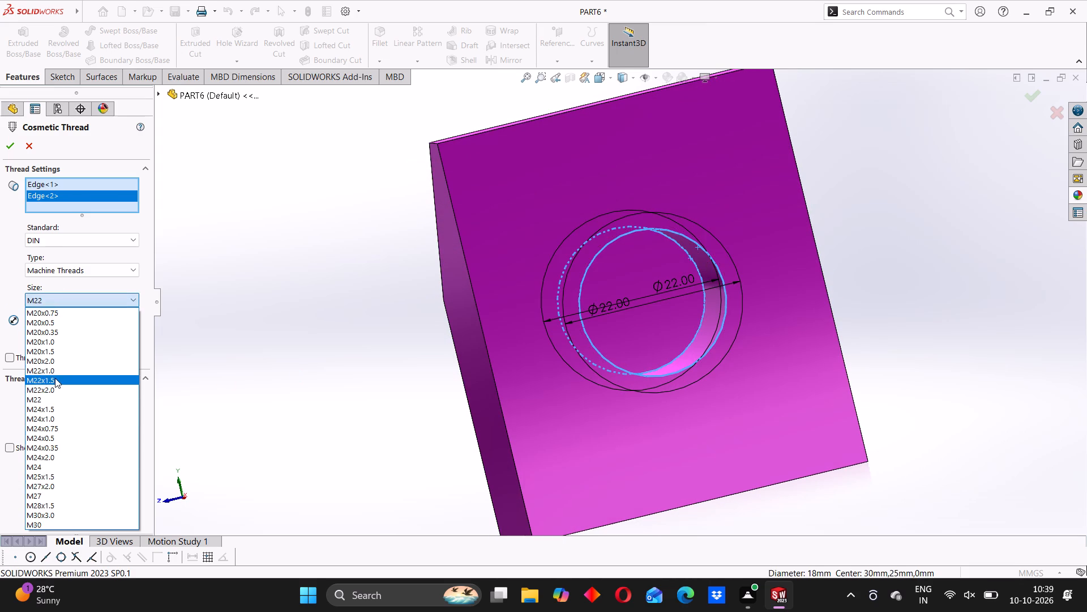
scroll(44, 356, up, 1)
scroll(59, 421, up, 3)
scroll(21, 333, up, 1)
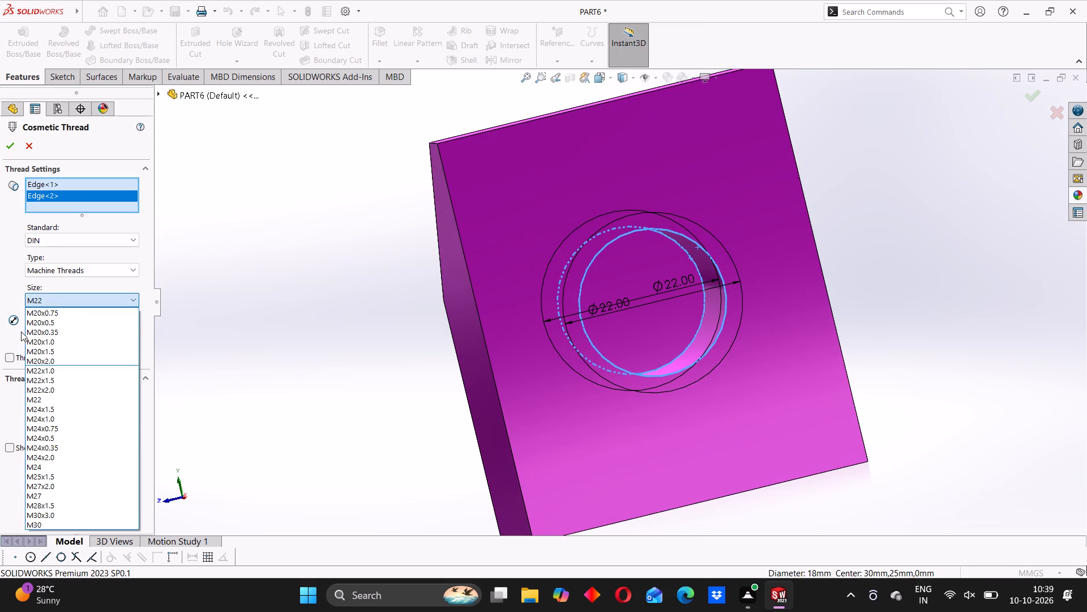
scroll(21, 331, up, 1)
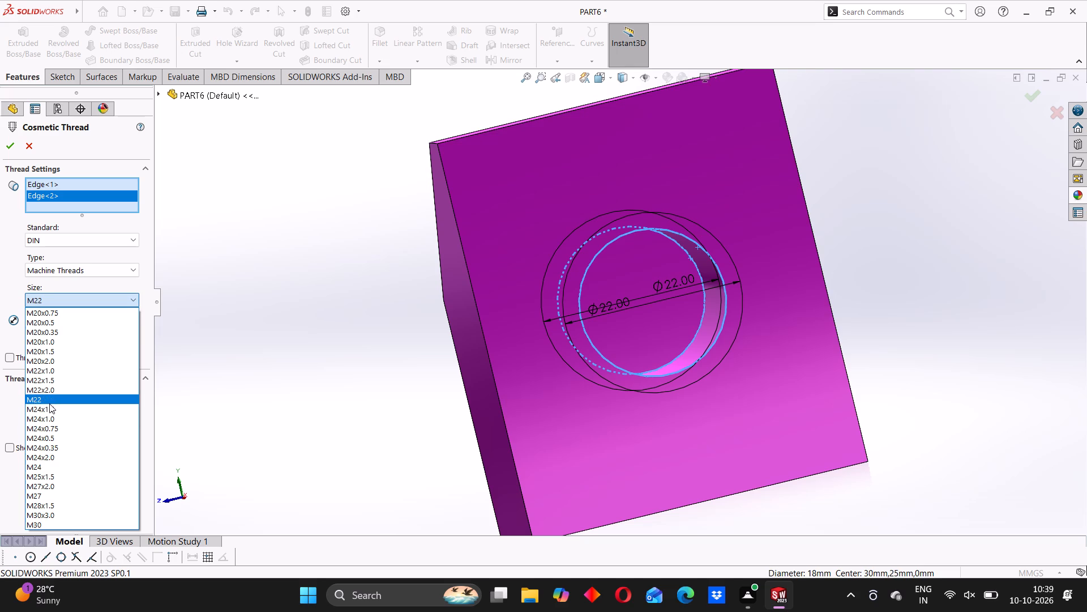
click(258, 305)
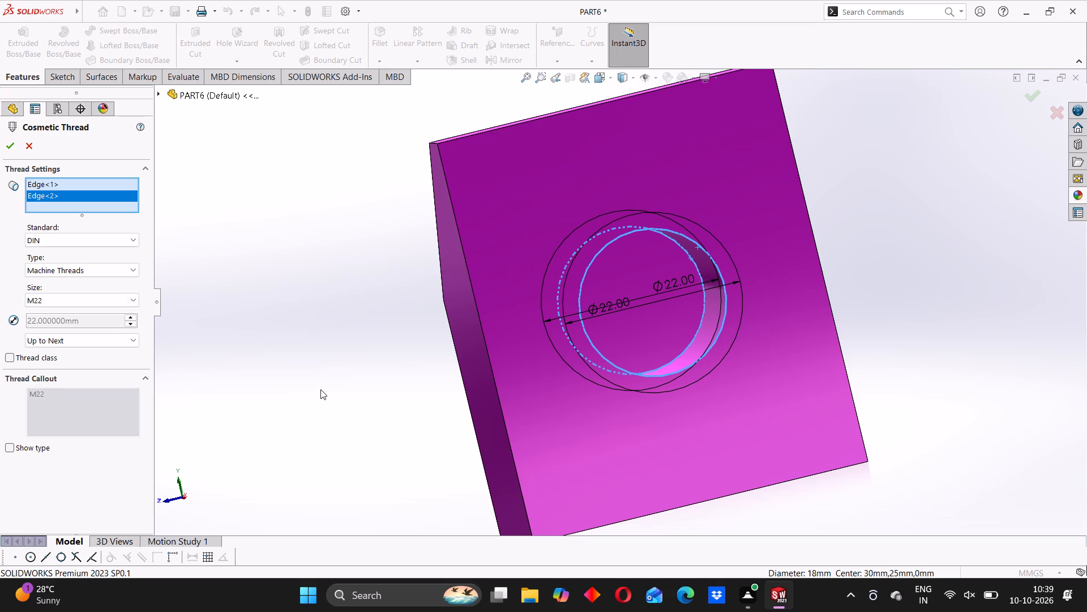
middle_drag(321, 389, 312, 390)
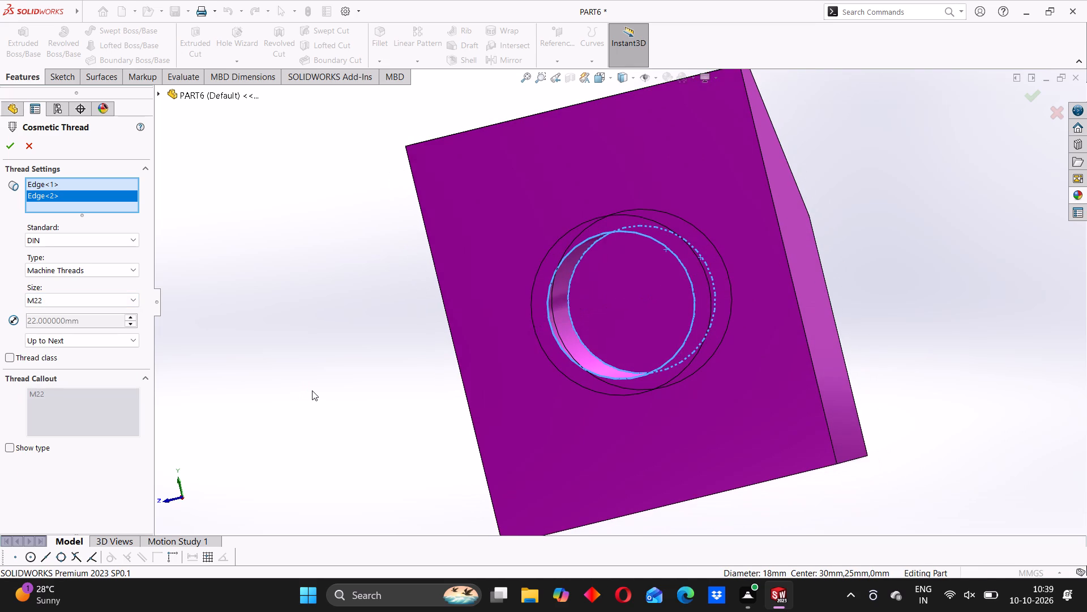
middle_drag(312, 390, 324, 389)
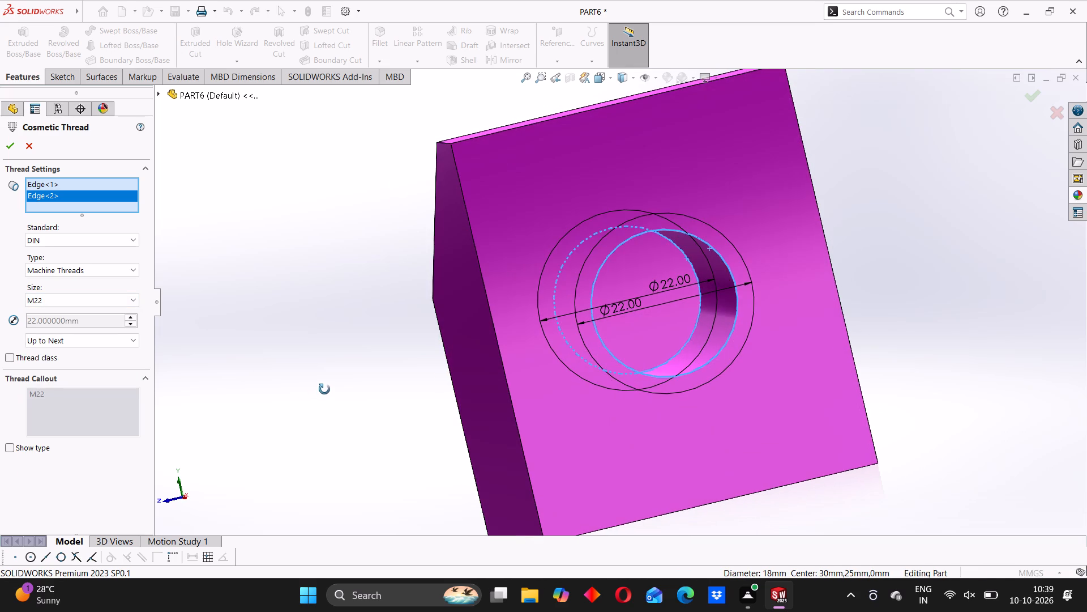
middle_drag(324, 389, 320, 393)
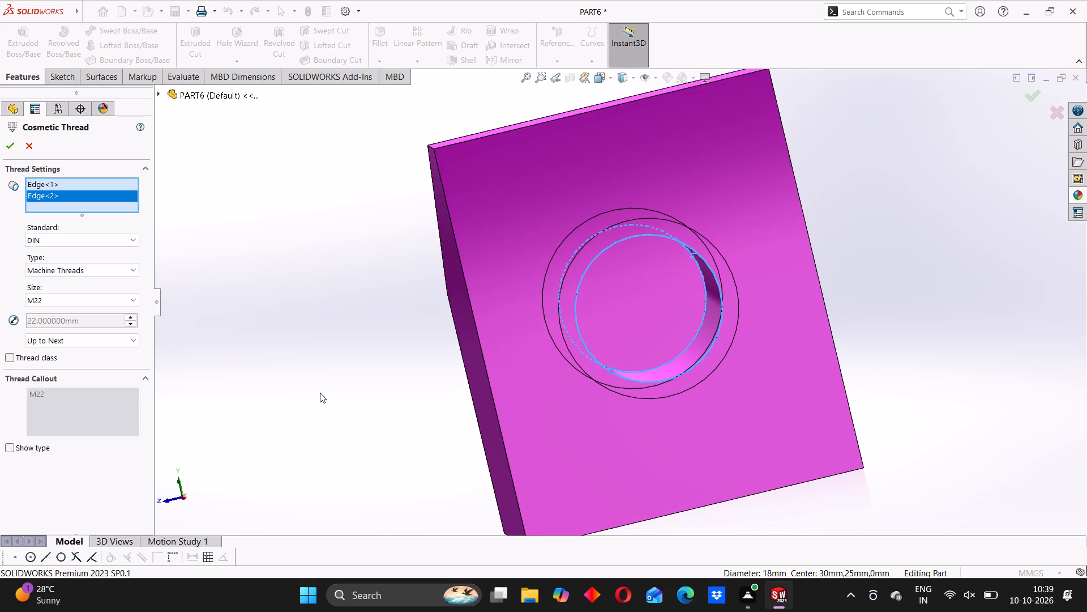
click(5, 147)
middle_drag(560, 368, 526, 389)
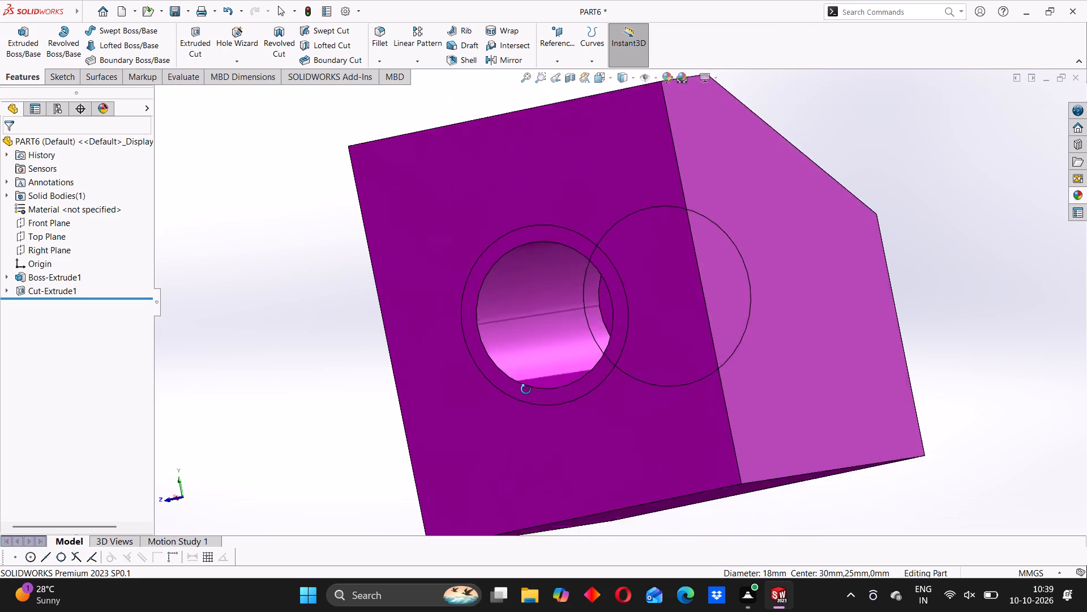
middle_drag(526, 389, 526, 394)
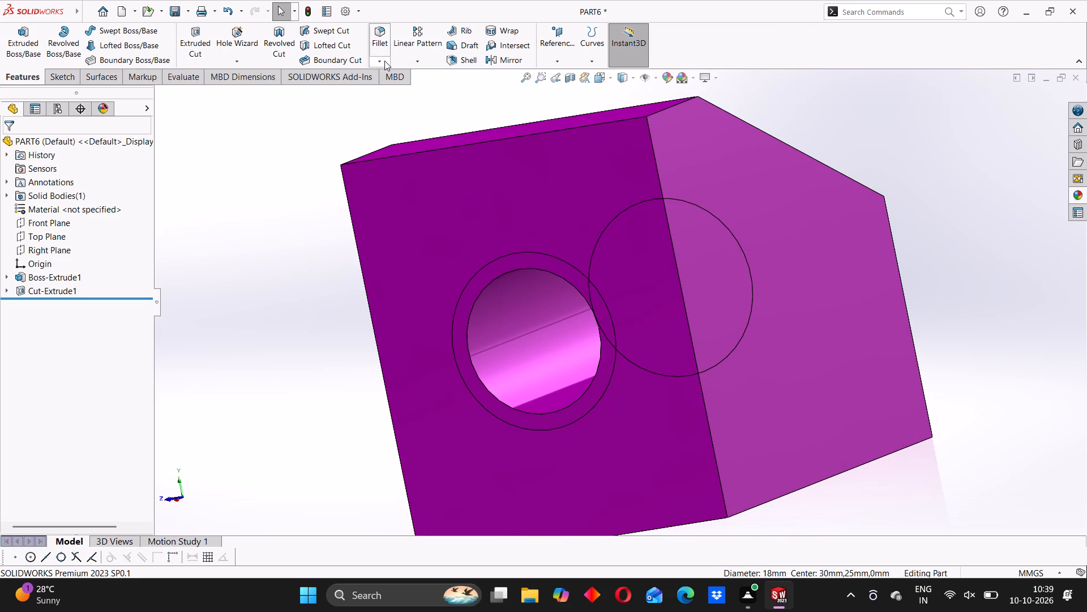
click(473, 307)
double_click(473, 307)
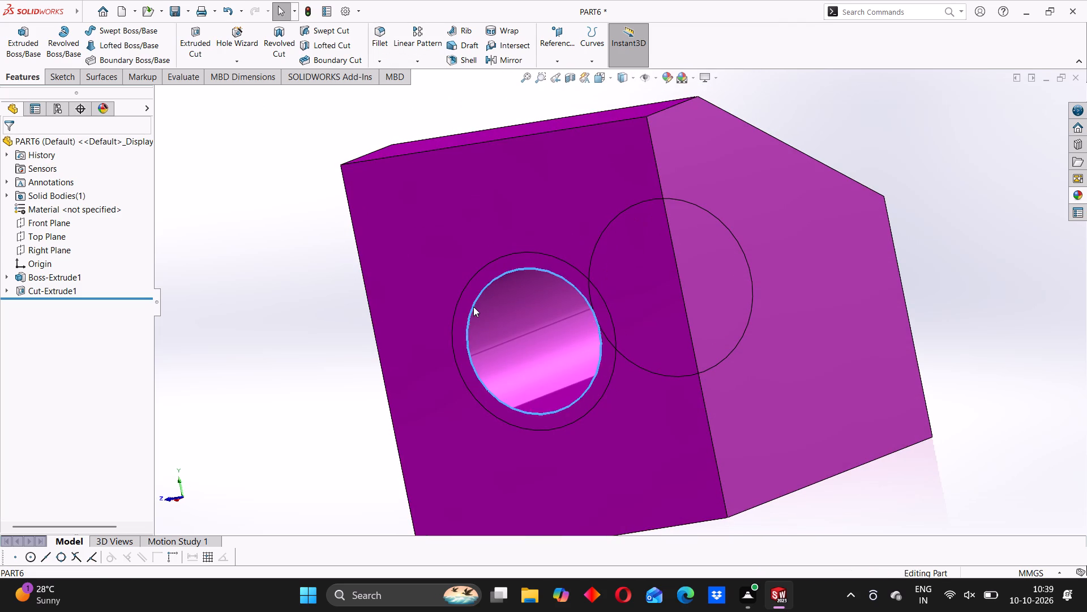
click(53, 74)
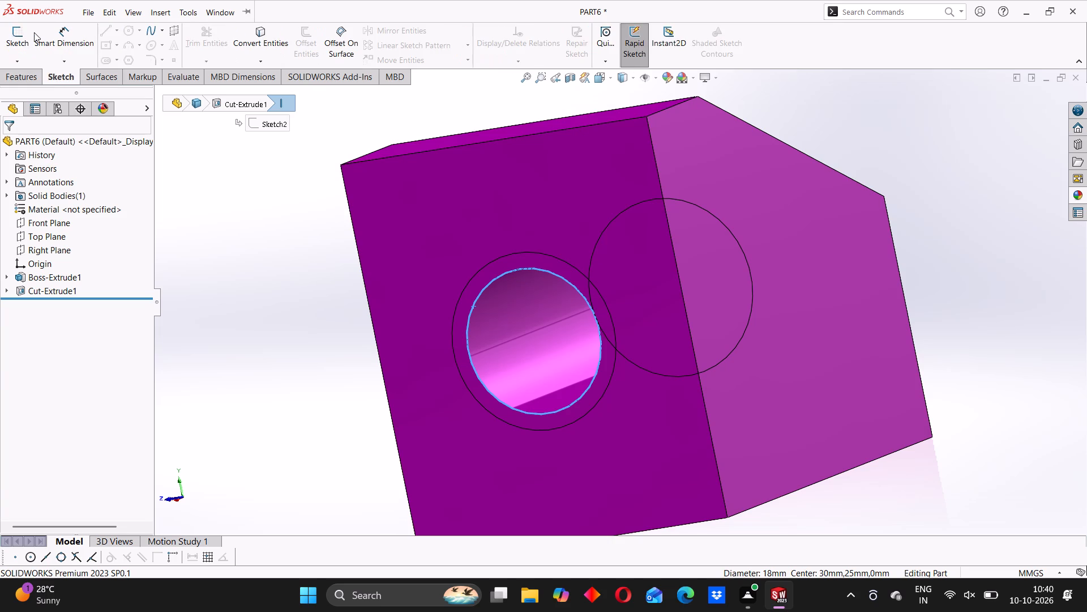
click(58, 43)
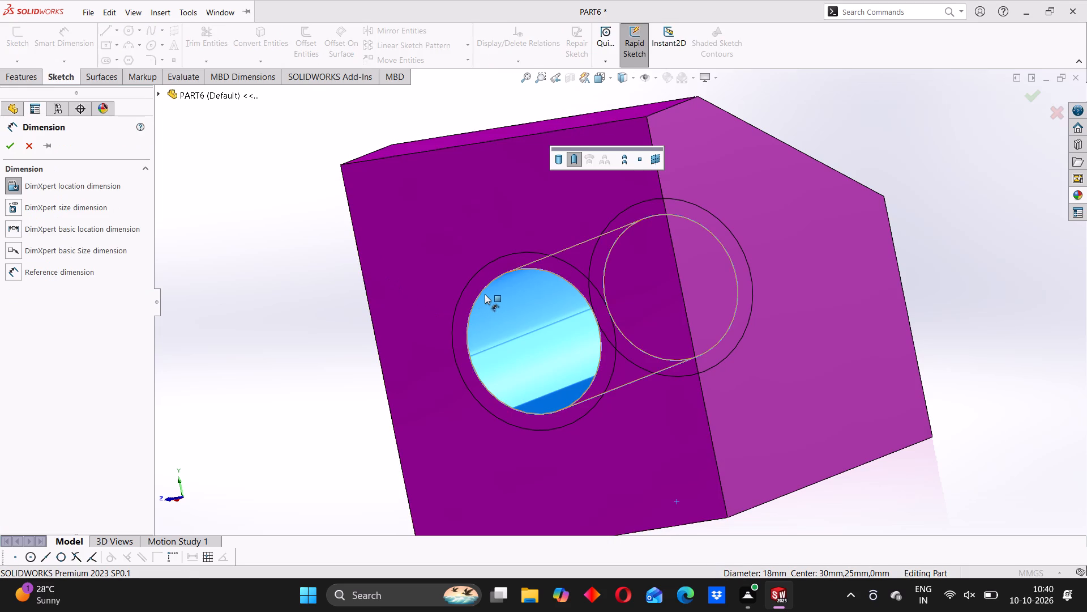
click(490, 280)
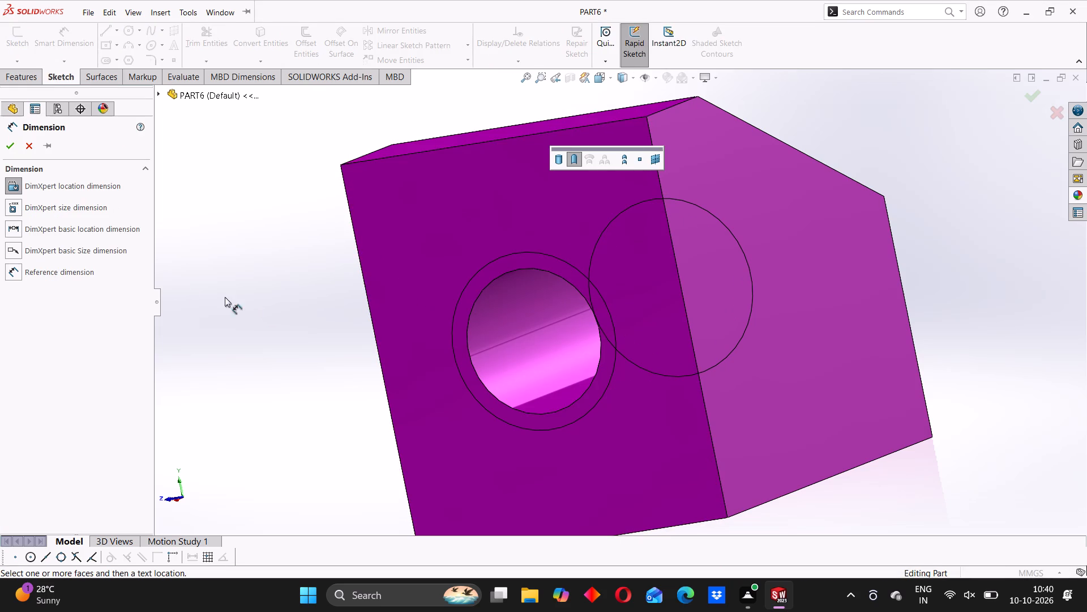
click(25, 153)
Expand the hole's cut feature in the feature tree and highlight its sketch to examine the hole's dimensions.
middle_drag(227, 291, 294, 311)
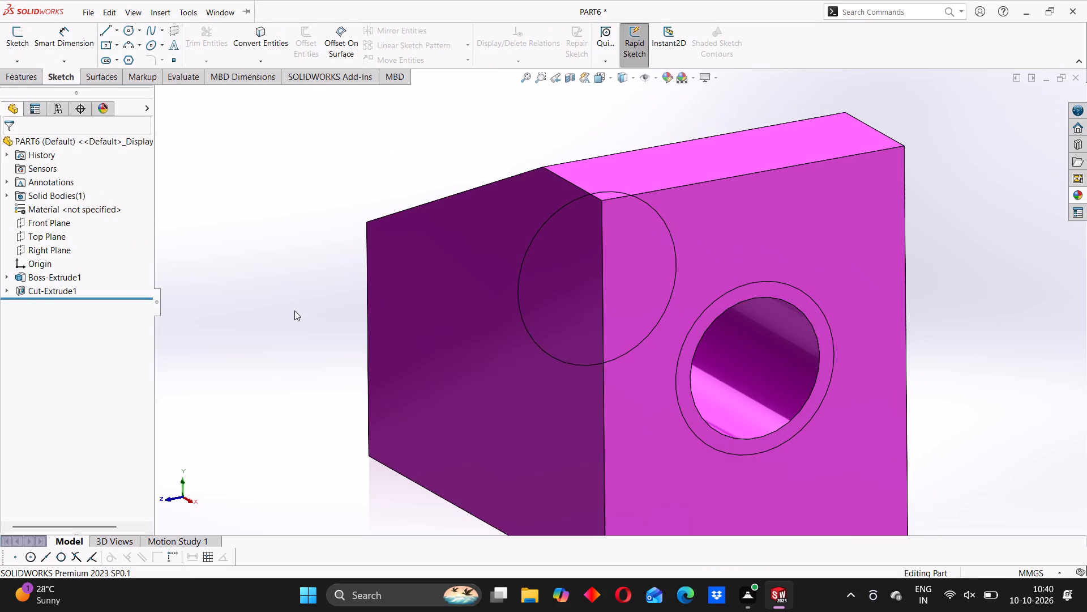
click(2, 288)
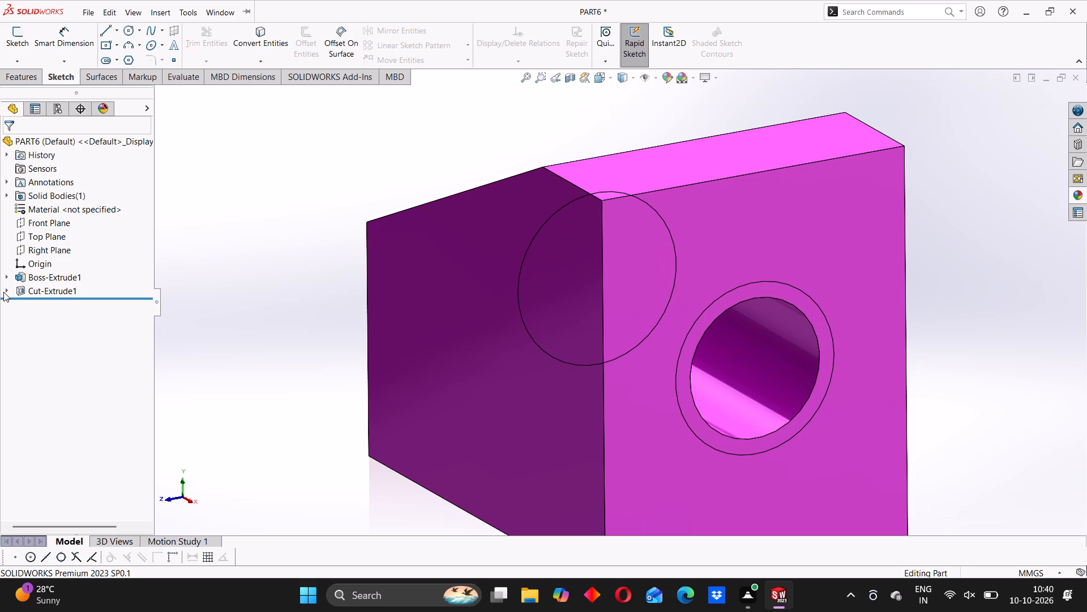
click(7, 288)
click(47, 306)
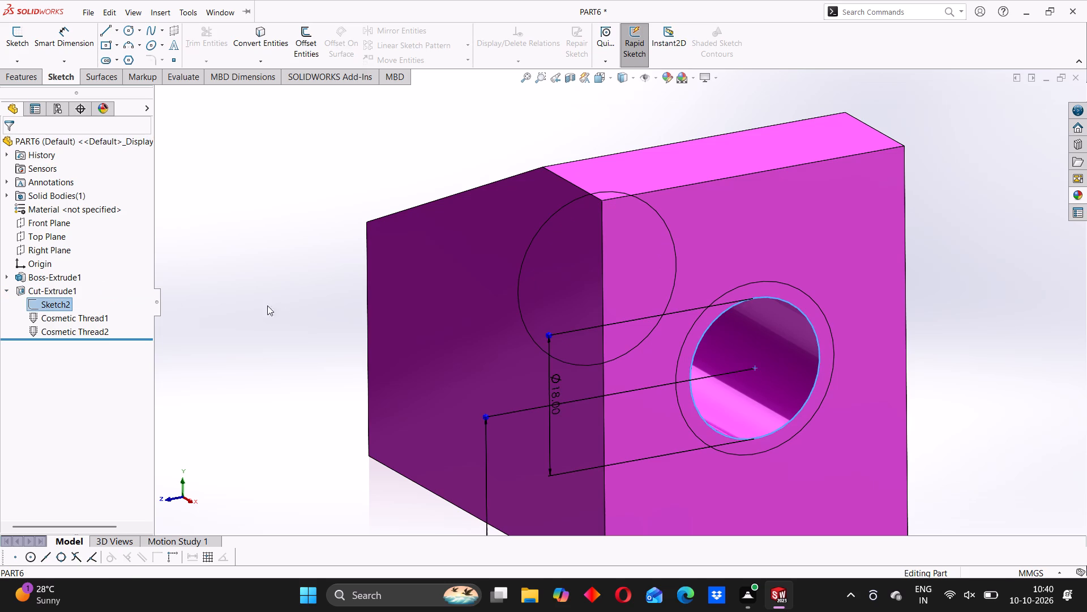
middle_drag(362, 341, 354, 337)
click(261, 279)
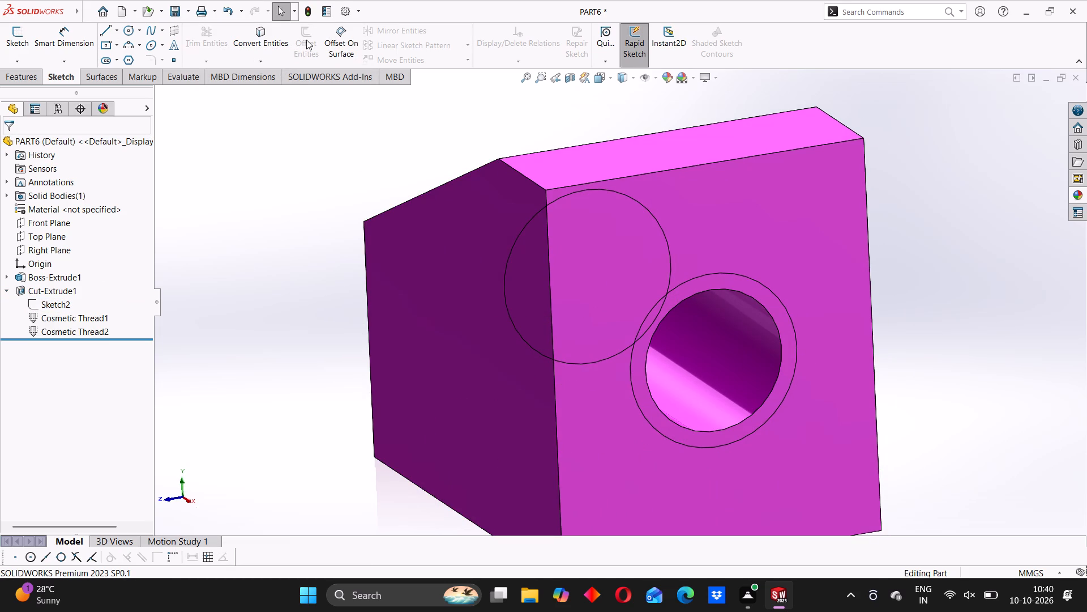
Enable shaded cosmetic threads in the Detailing section of the document properties.
click(352, 6)
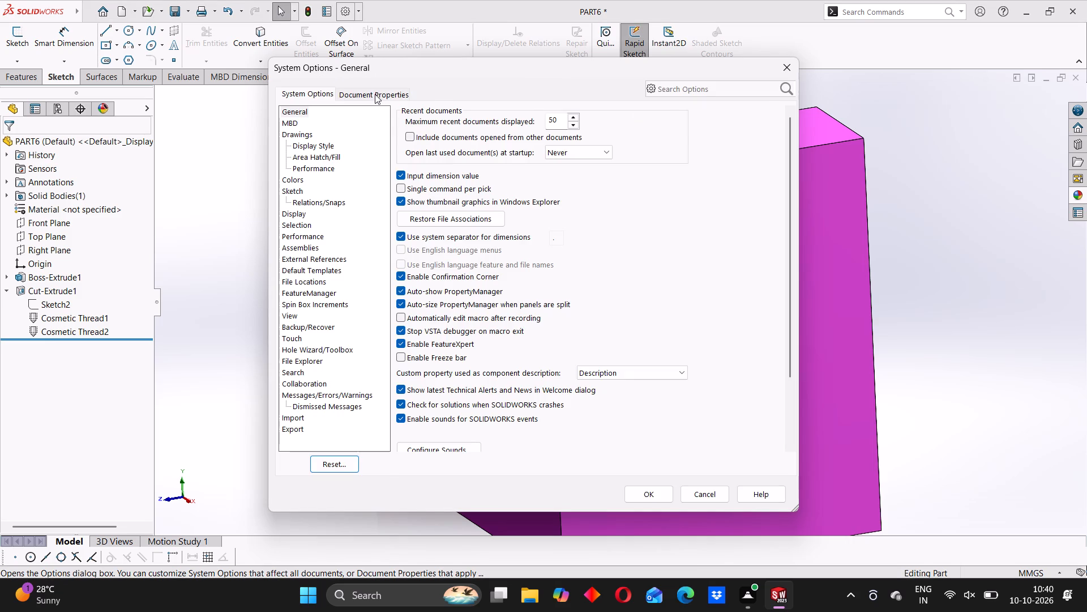
click(375, 94)
click(301, 175)
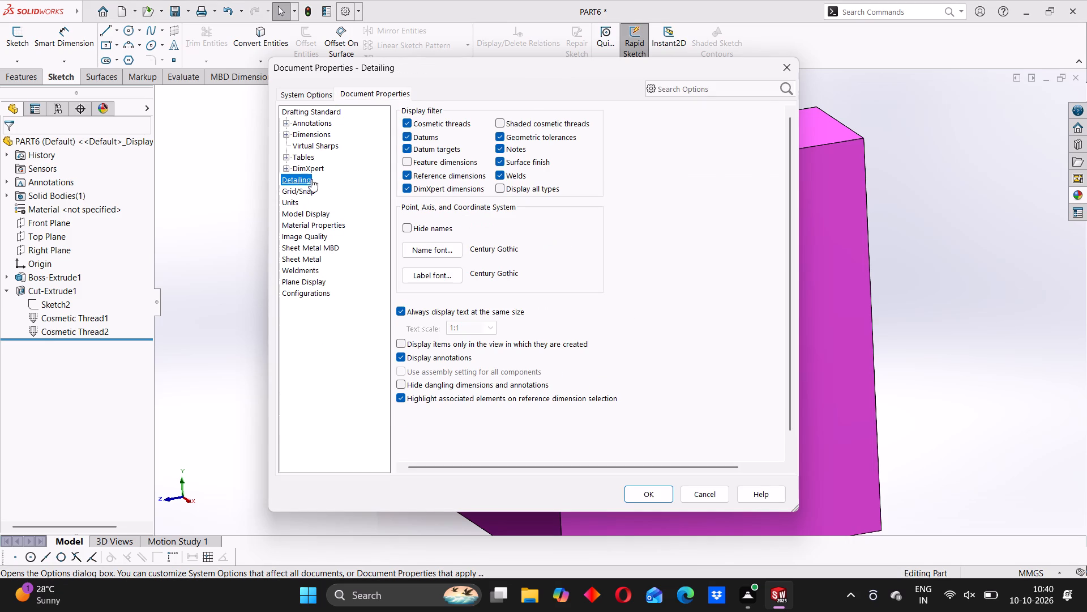
click(504, 125)
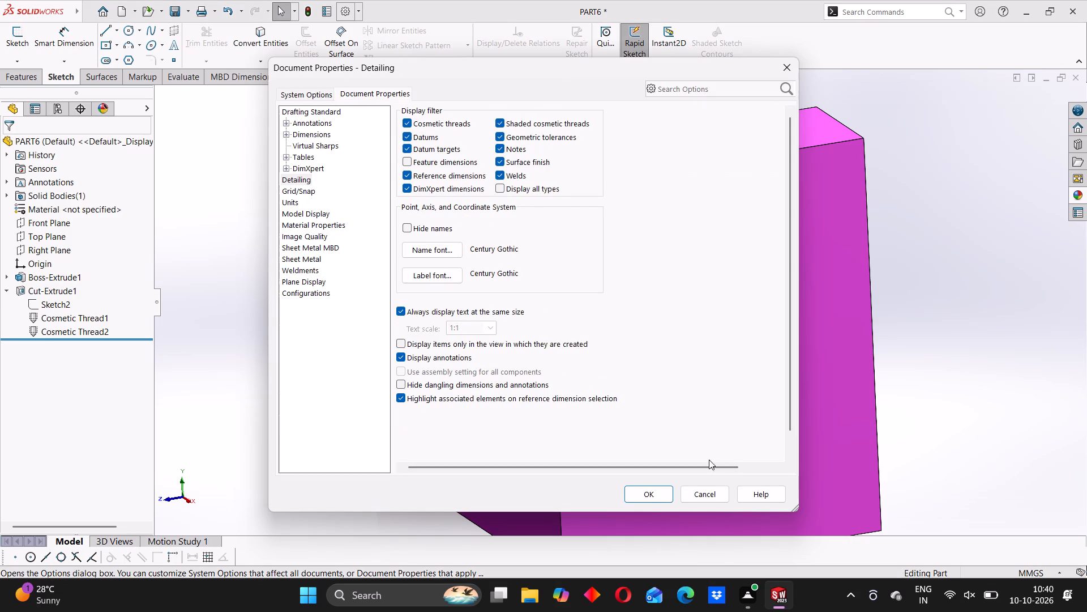
click(649, 499)
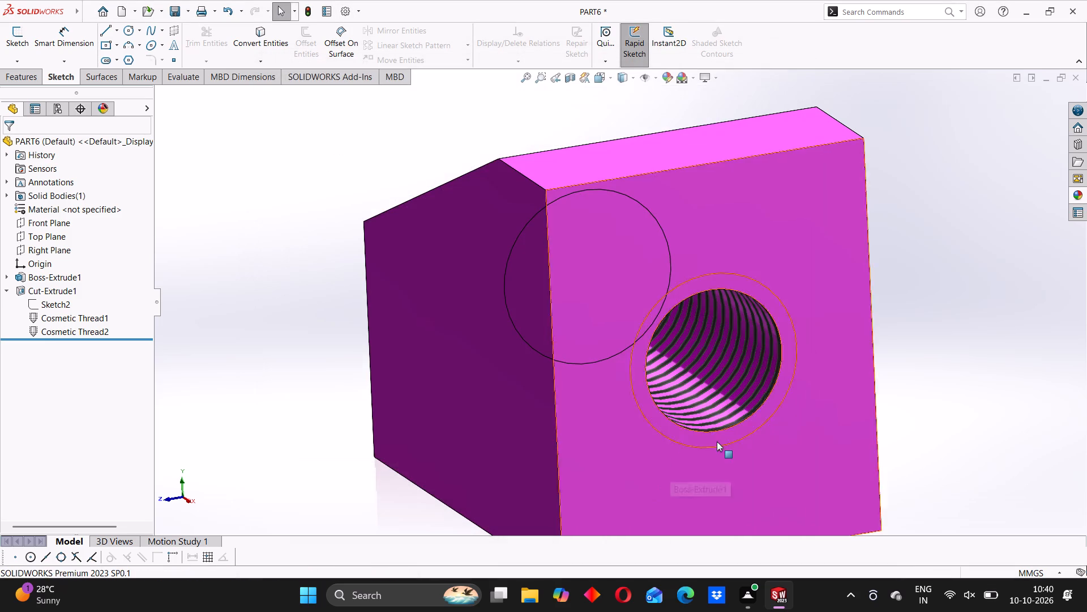
Change the size of the cosmetic thread at the hole's inner end to M20x1.0.
middle_drag(717, 441, 674, 409)
click(444, 401)
scroll(699, 369, up, 2)
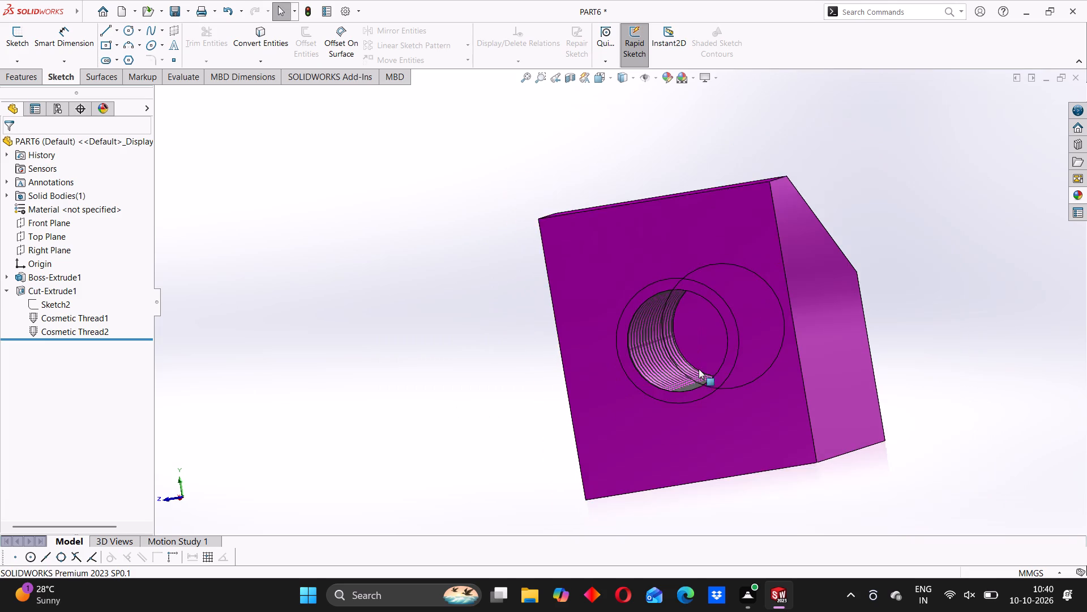
middle_drag(663, 368, 694, 411)
middle_drag(707, 425, 684, 394)
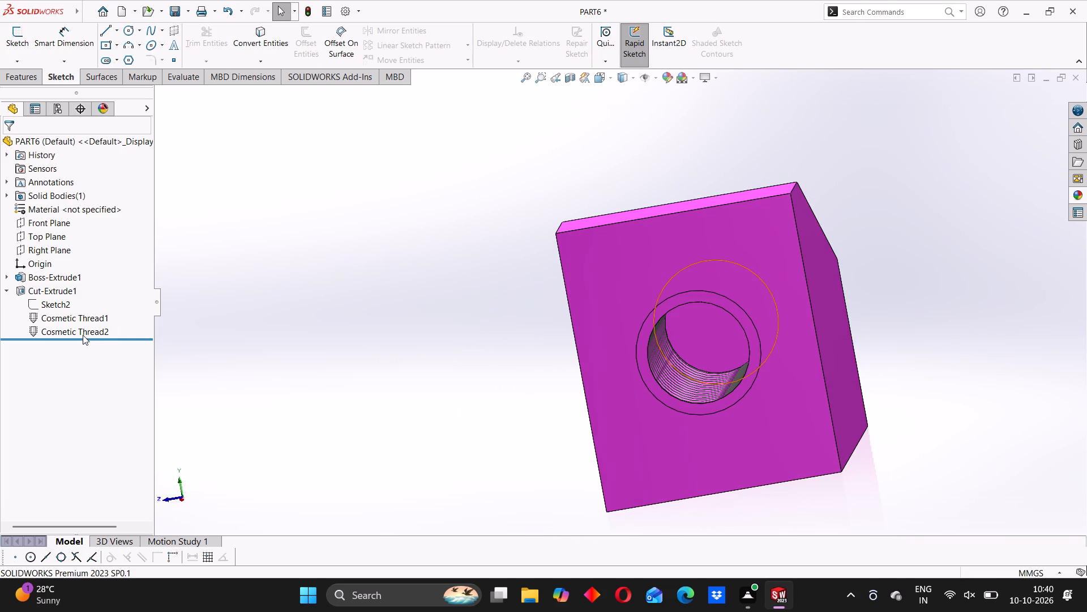
right_click(83, 335)
click(97, 305)
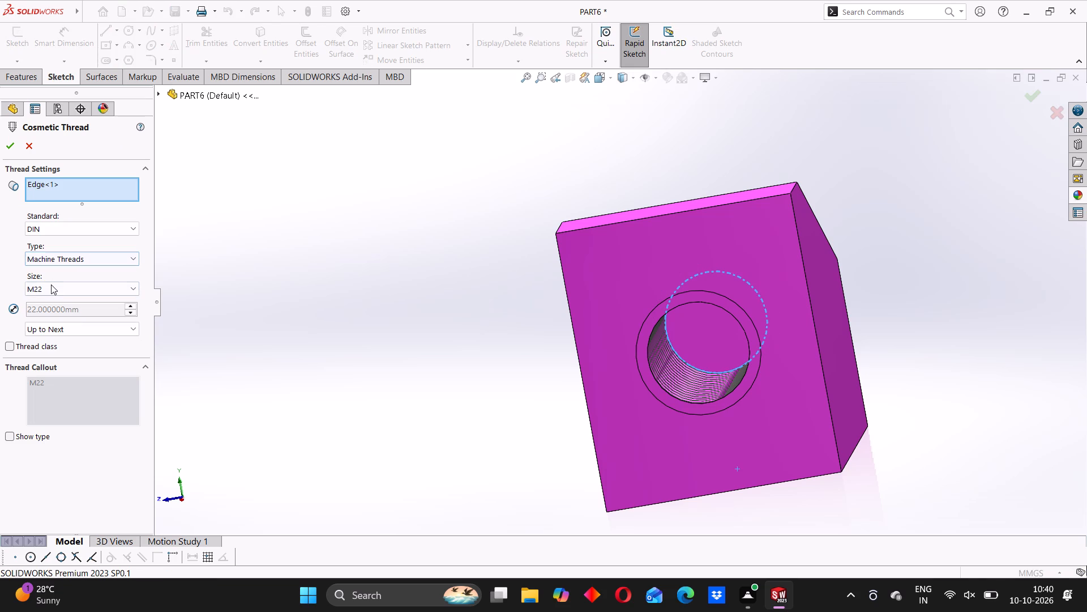
click(51, 284)
scroll(55, 321, up, 2)
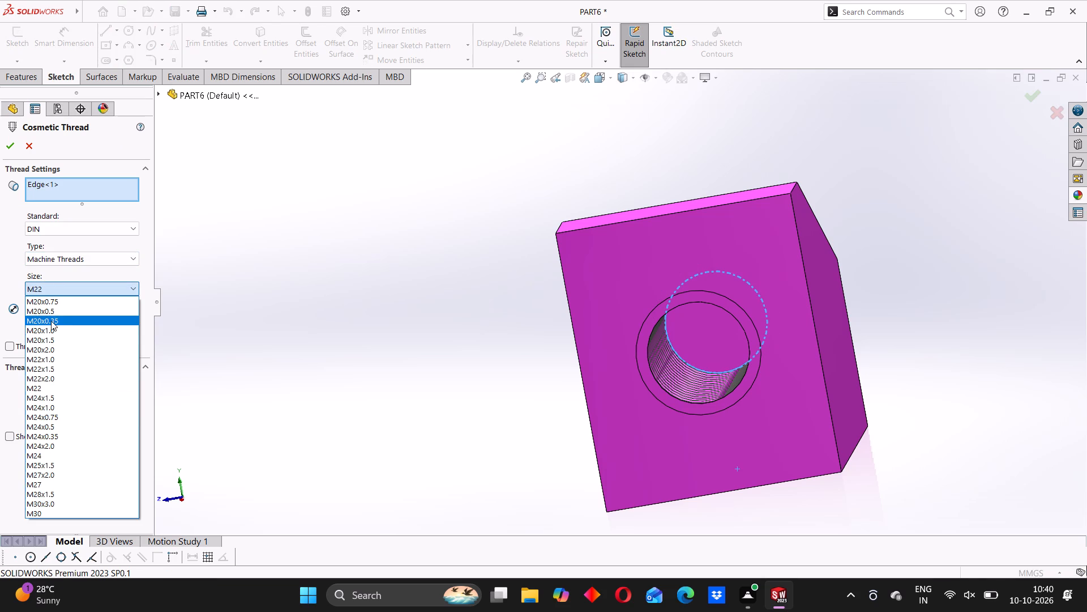
click(48, 331)
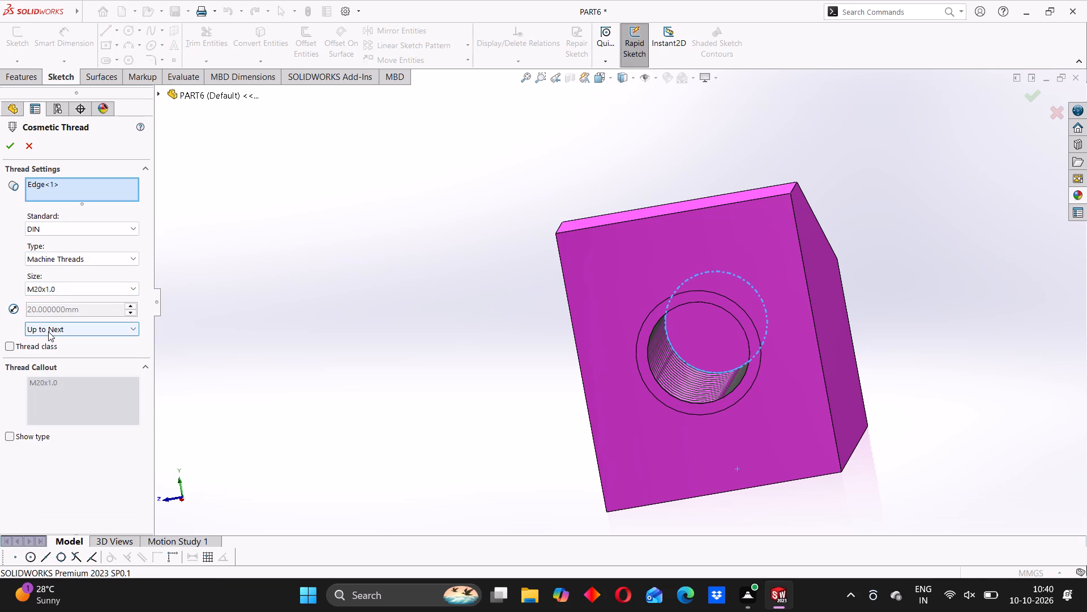
click(12, 147)
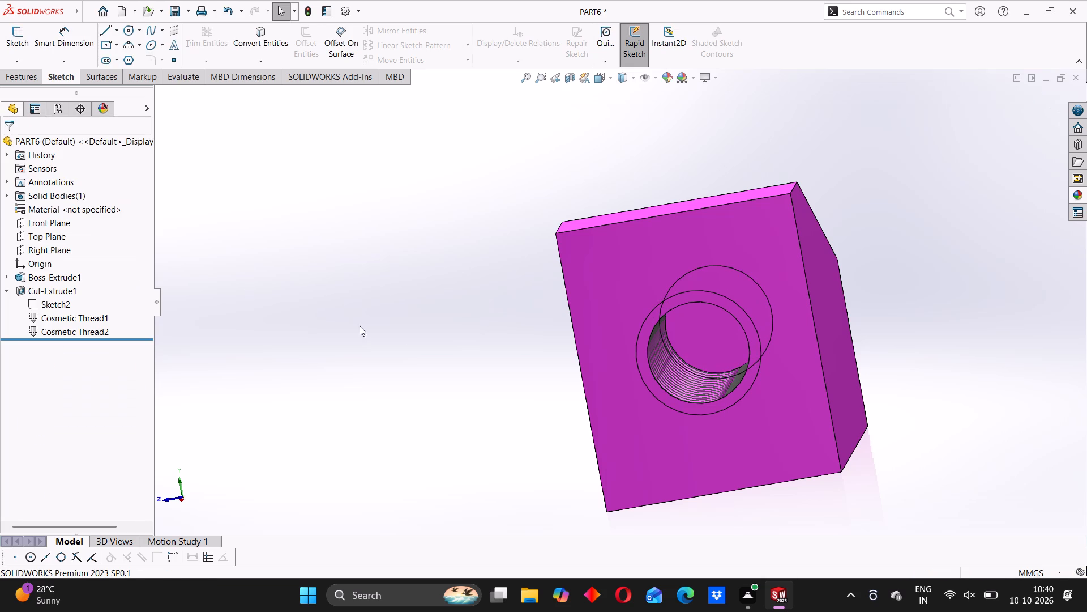
Save the part as PART6 in the ASSEMBLY 14 folder, replacing the existing file.
middle_drag(602, 425, 612, 384)
click(523, 372)
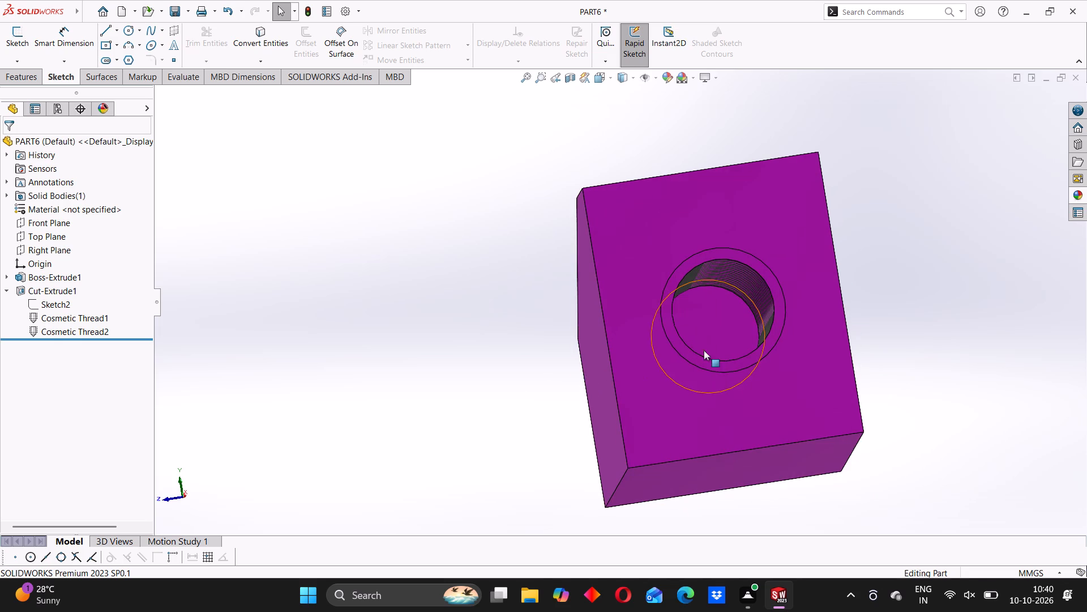
middle_drag(731, 342, 712, 390)
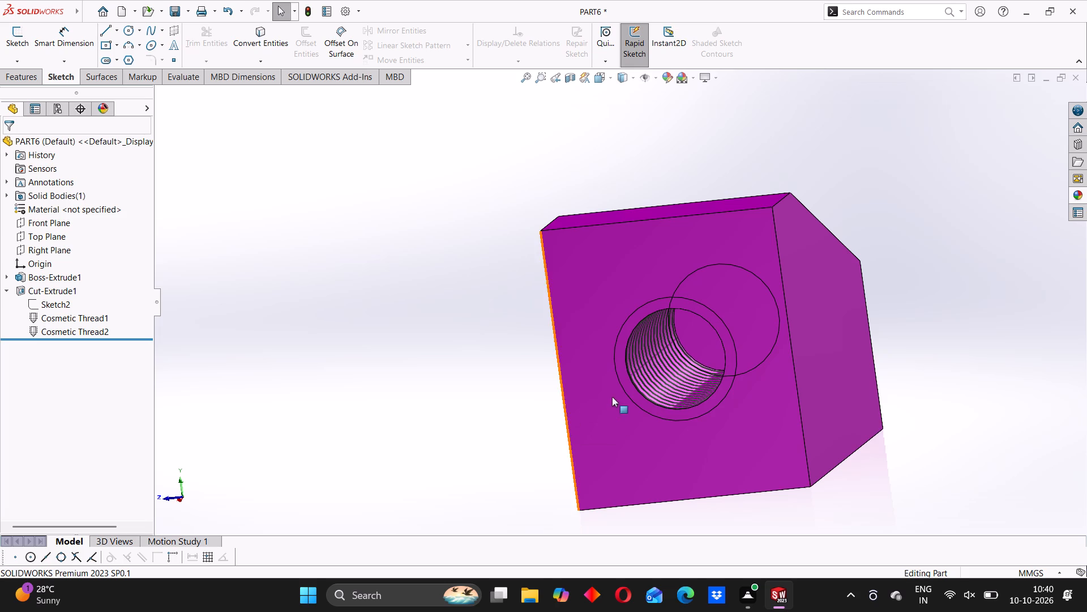
click(191, 12)
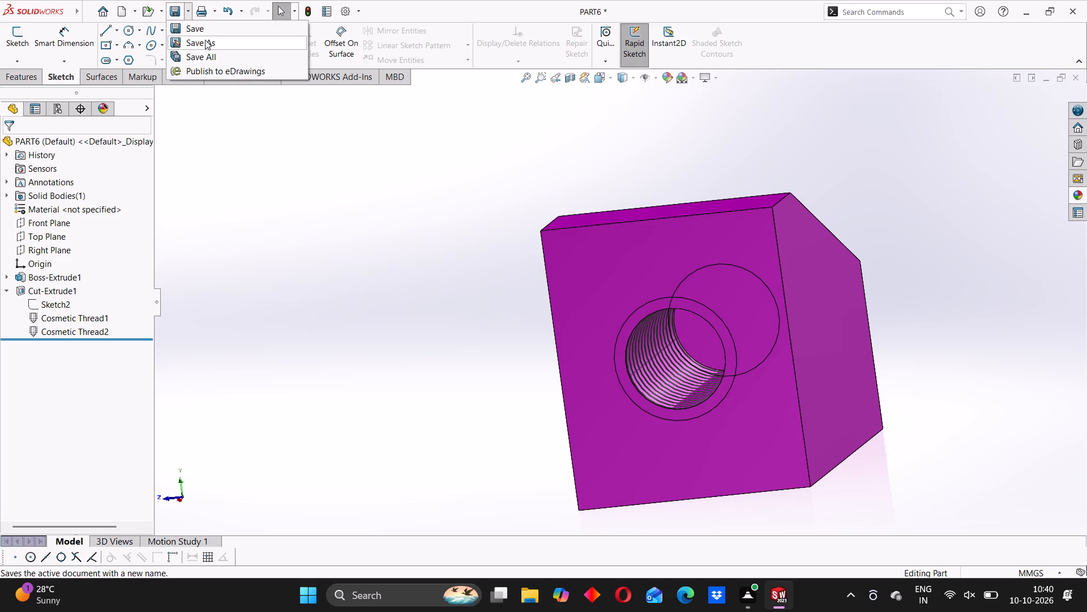
click(205, 40)
click(397, 226)
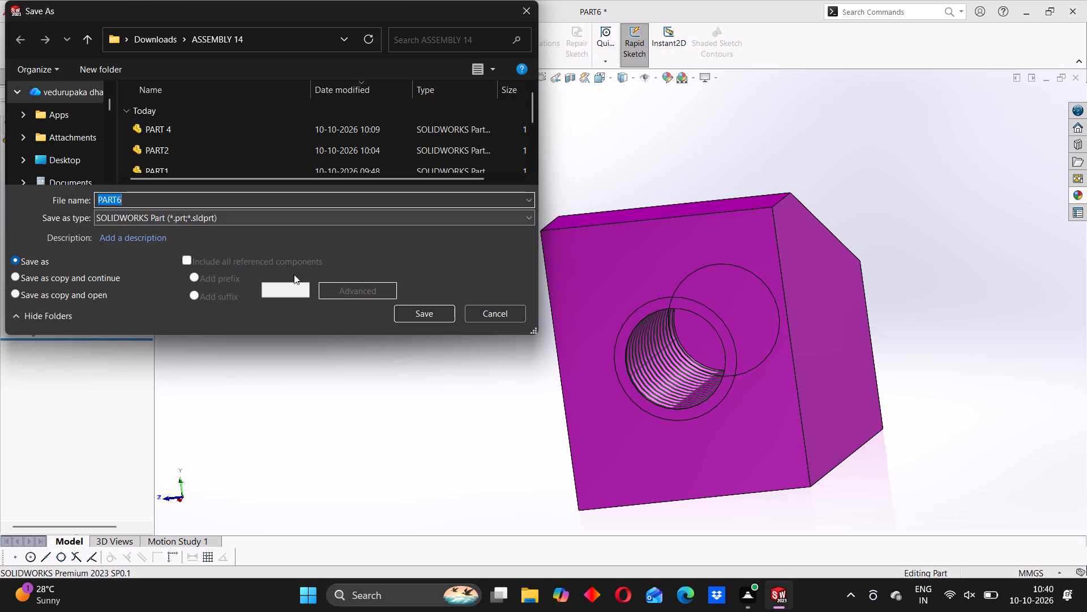
click(418, 313)
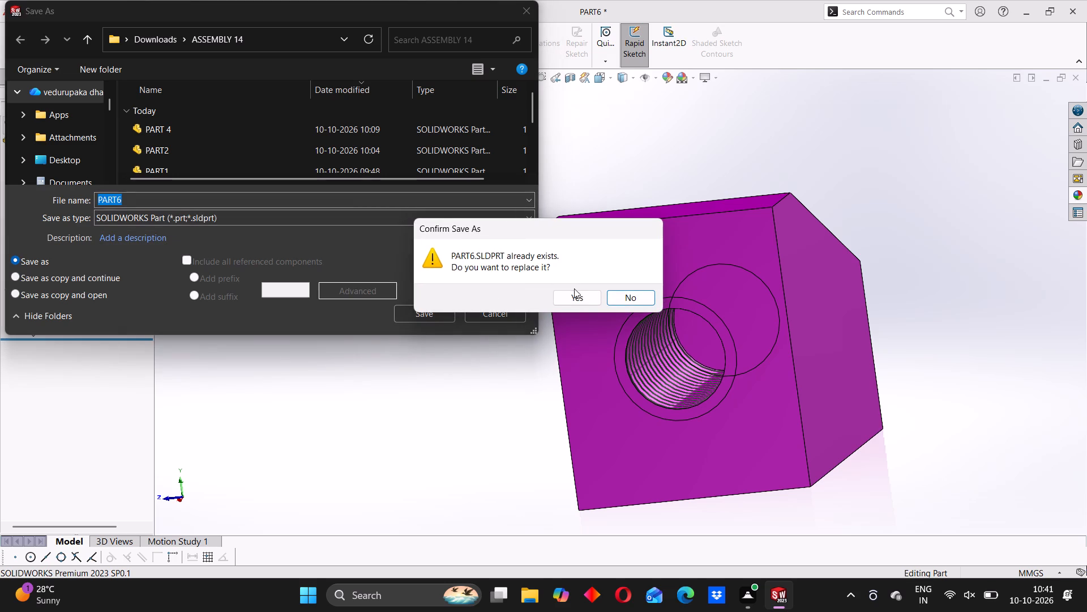
click(578, 296)
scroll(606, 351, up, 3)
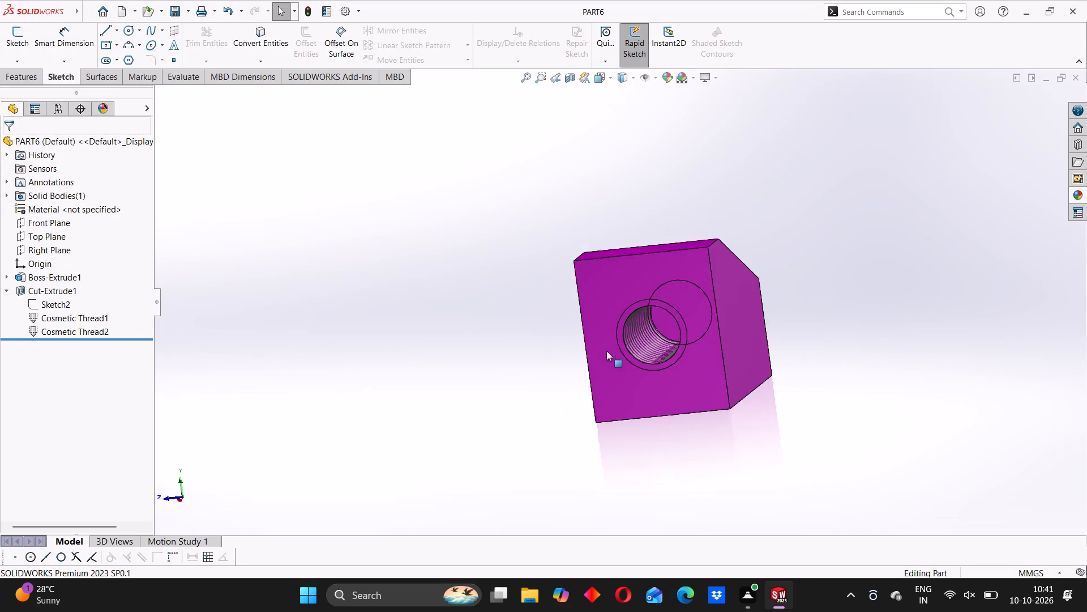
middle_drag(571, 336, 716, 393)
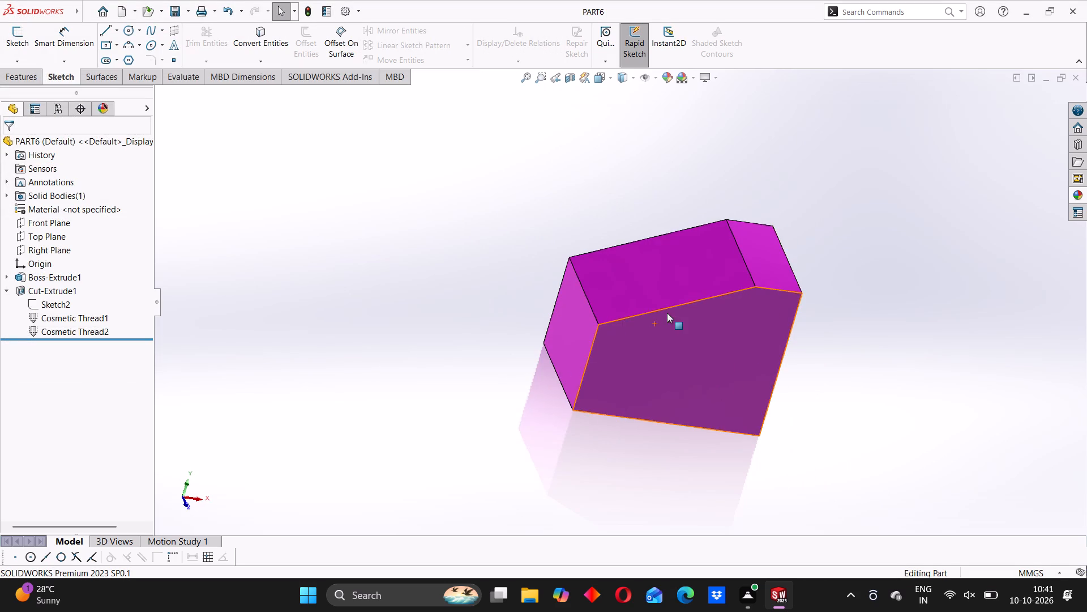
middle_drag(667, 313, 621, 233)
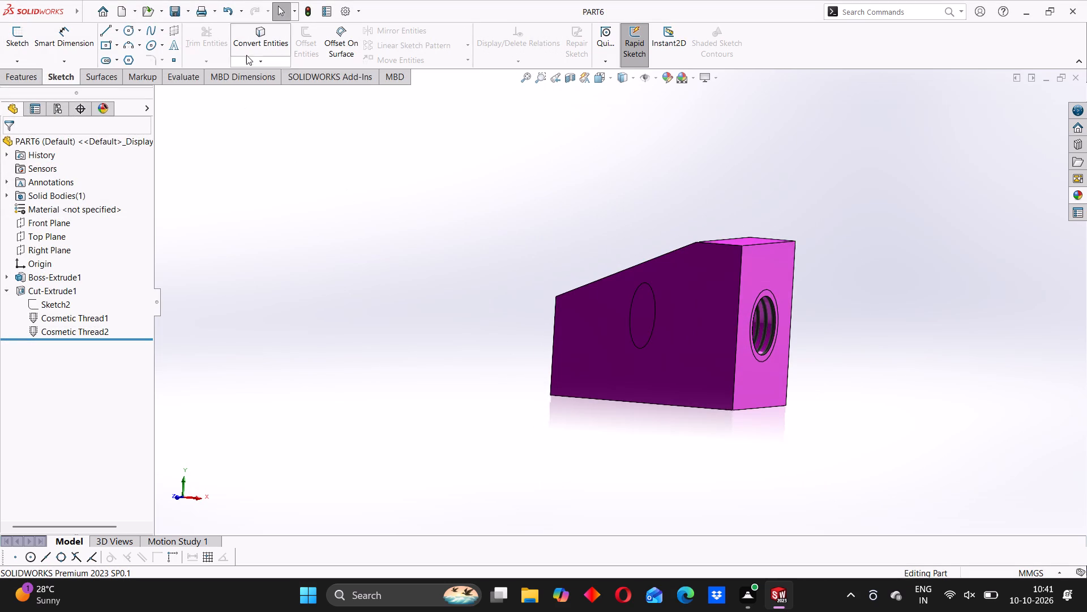
Save a PDF copy of PART6 under the same name in the ASSEMBLY 14 folder.
click(191, 16)
click(219, 46)
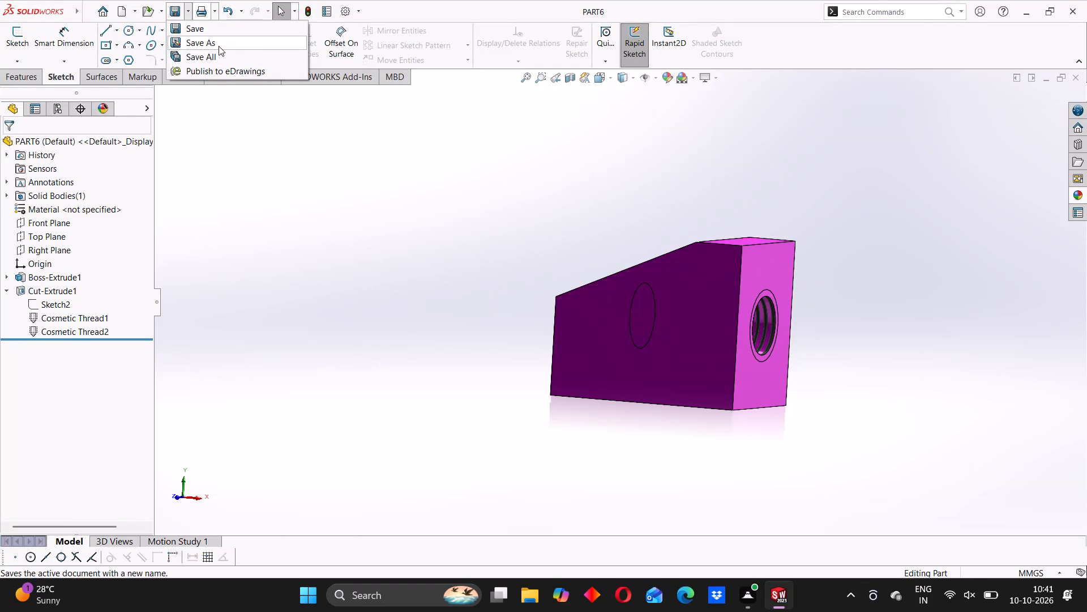
click(434, 233)
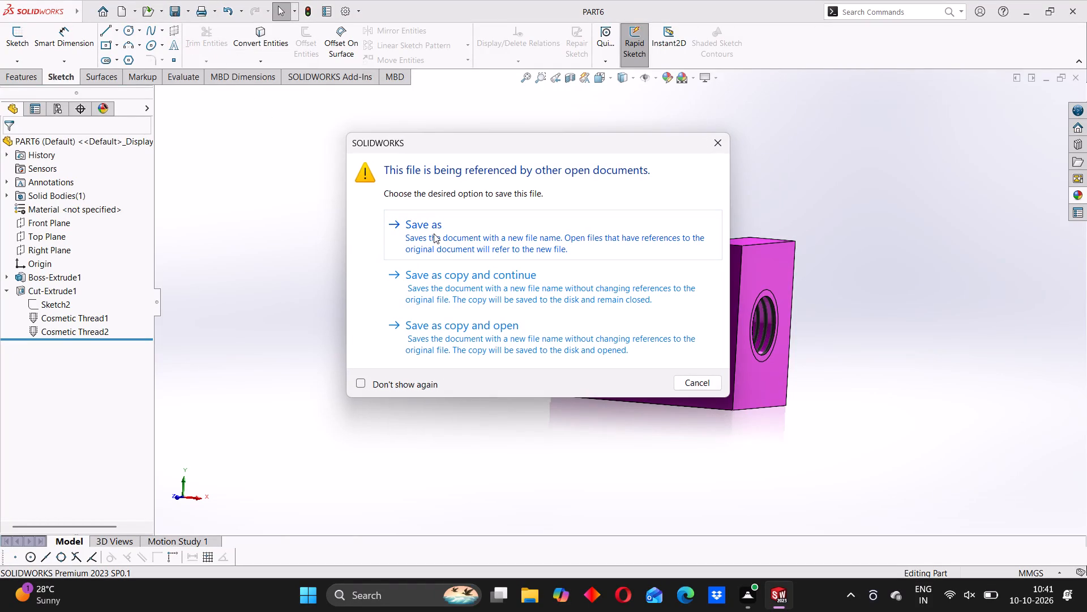
click(233, 218)
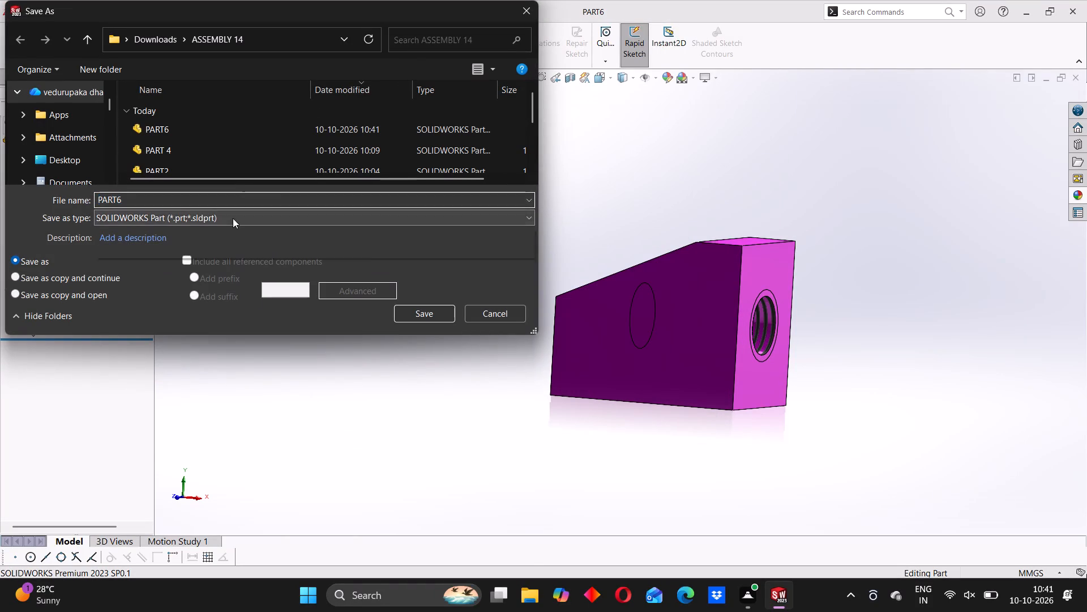
click(182, 311)
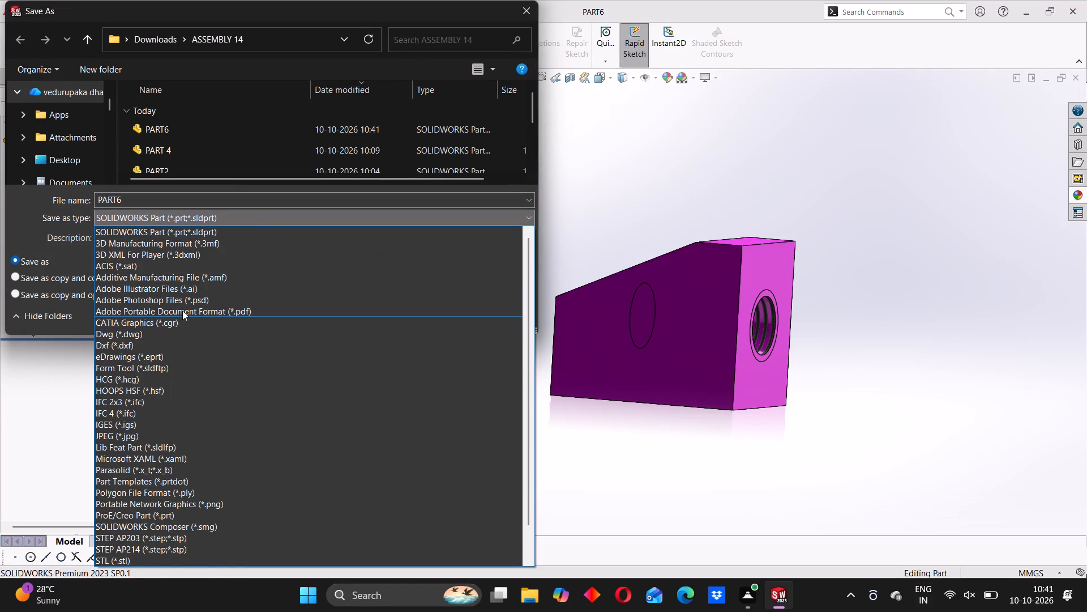
click(421, 343)
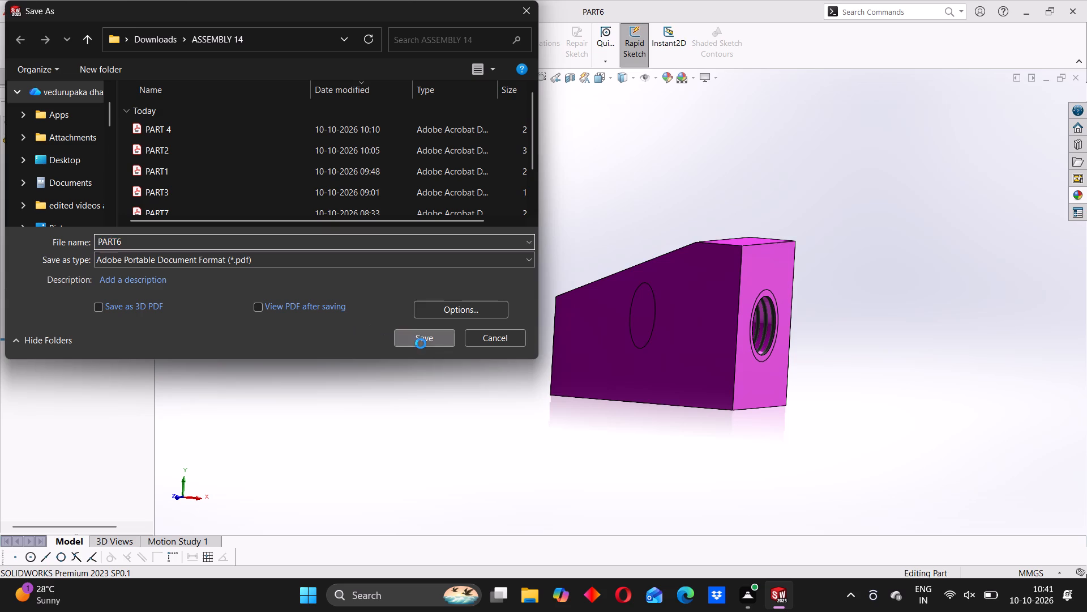
click(584, 301)
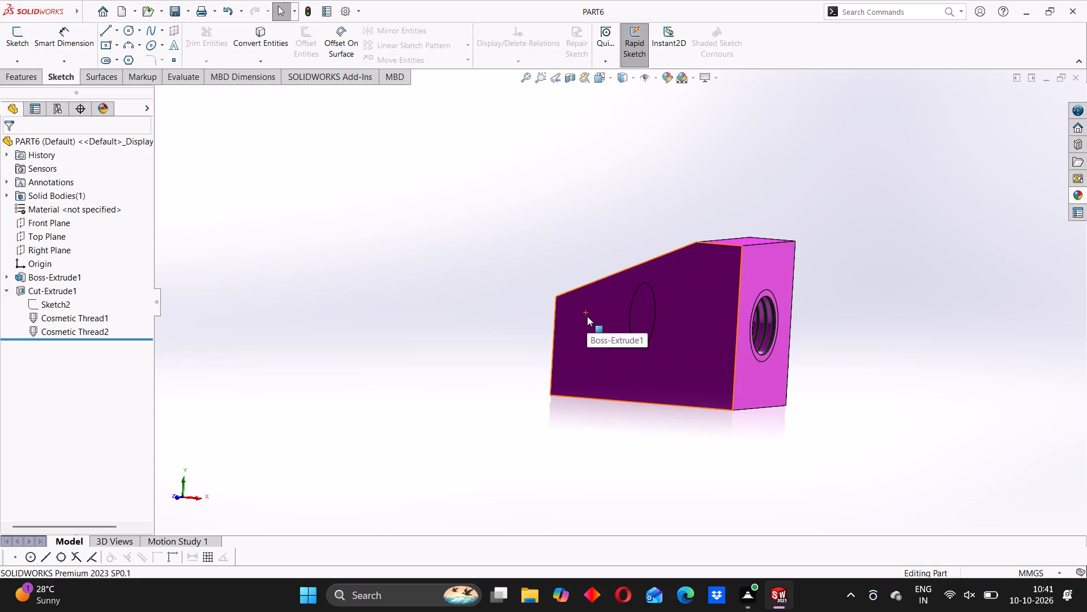
Close the PART6 document and return to the Assem1 assembly.
scroll(587, 316, up, 1)
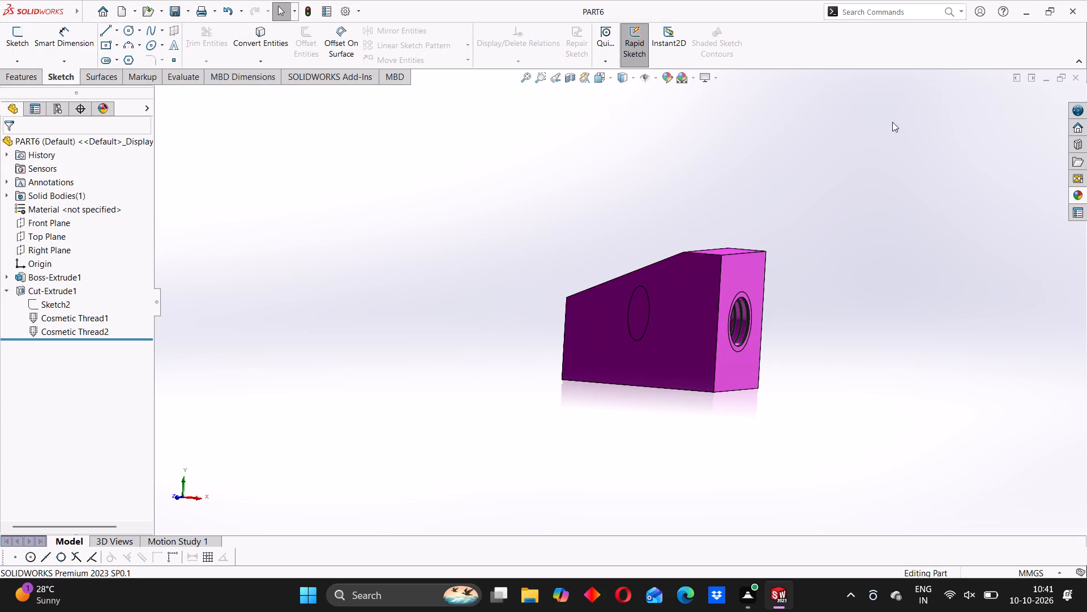
middle_drag(735, 287, 790, 343)
middle_drag(733, 326, 667, 335)
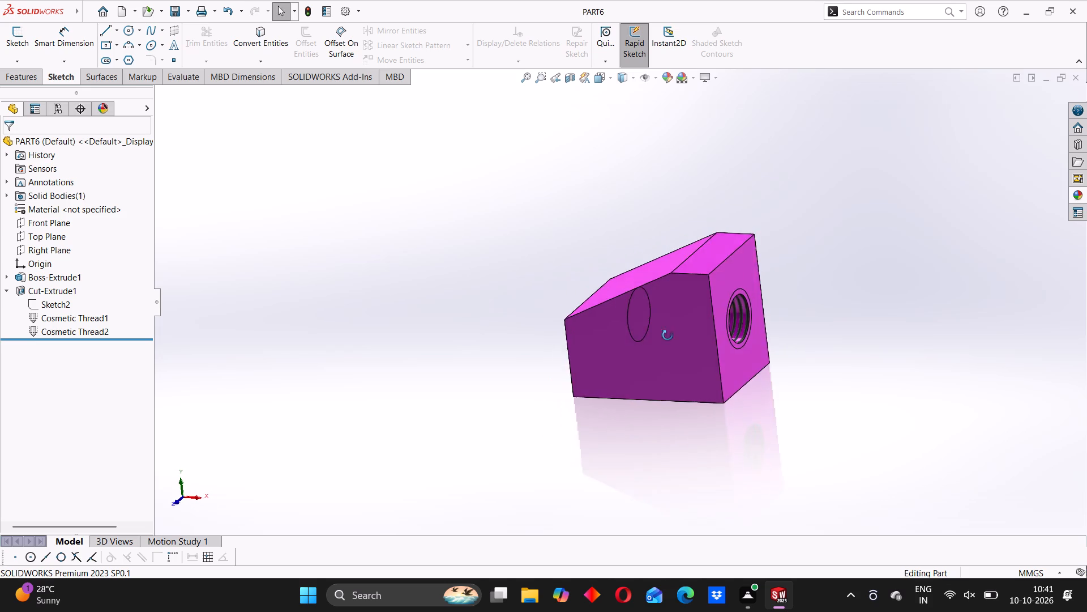
middle_drag(667, 335, 651, 362)
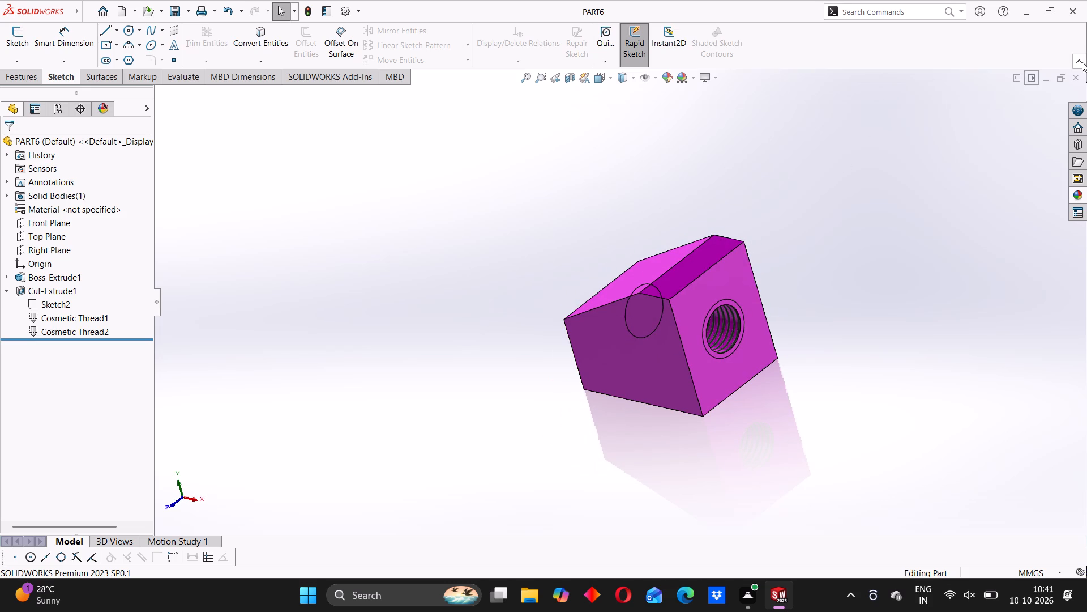
click(1074, 82)
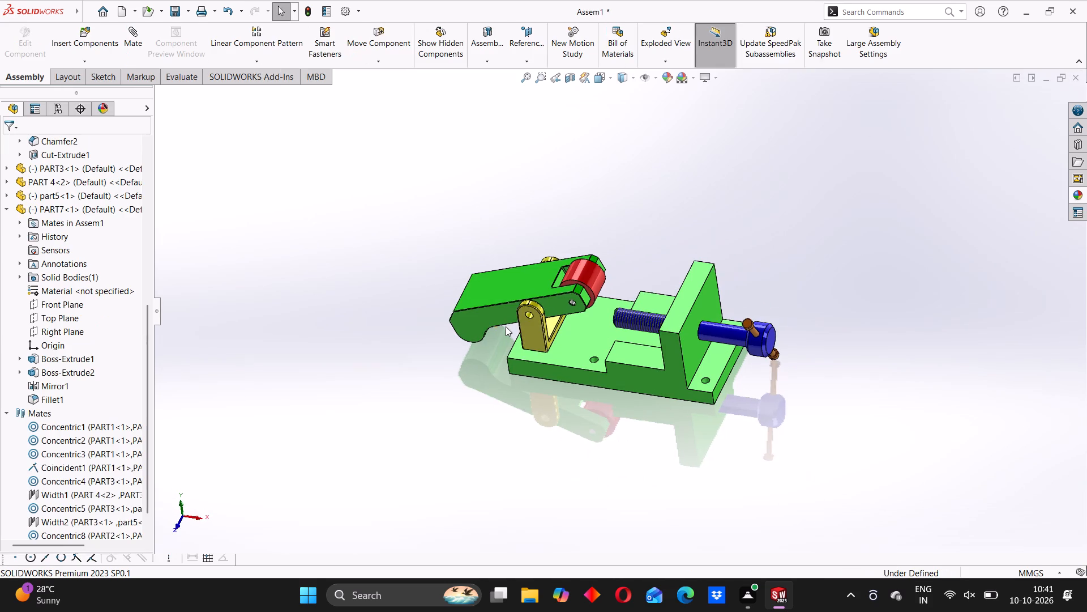
Insert PART6 from the ASSEMBLY 14 folder into the assembly, placing it above the base near the screw.
middle_drag(558, 398, 578, 356)
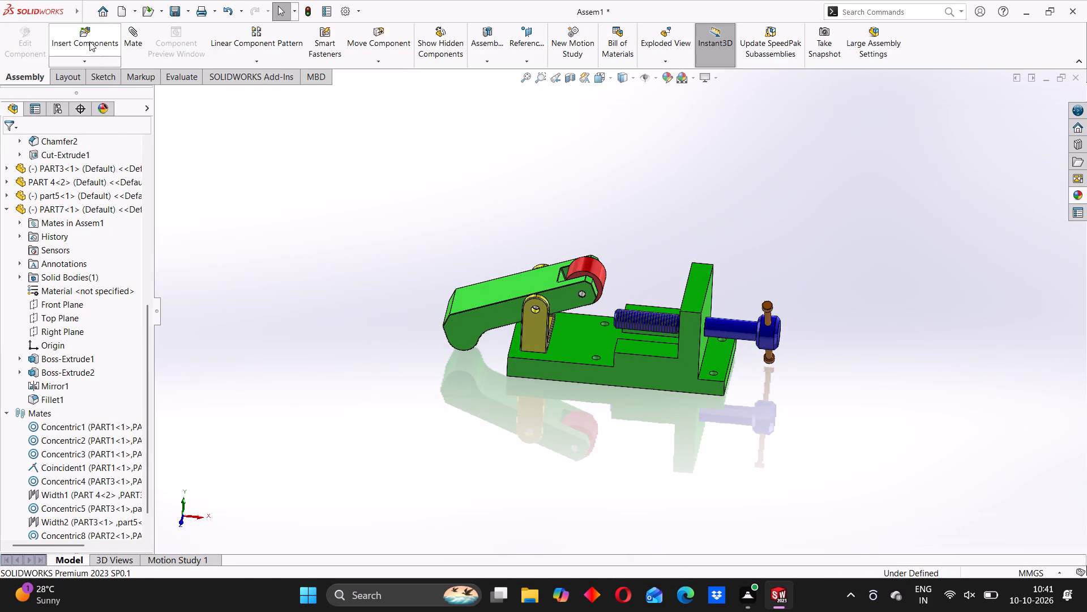
click(89, 41)
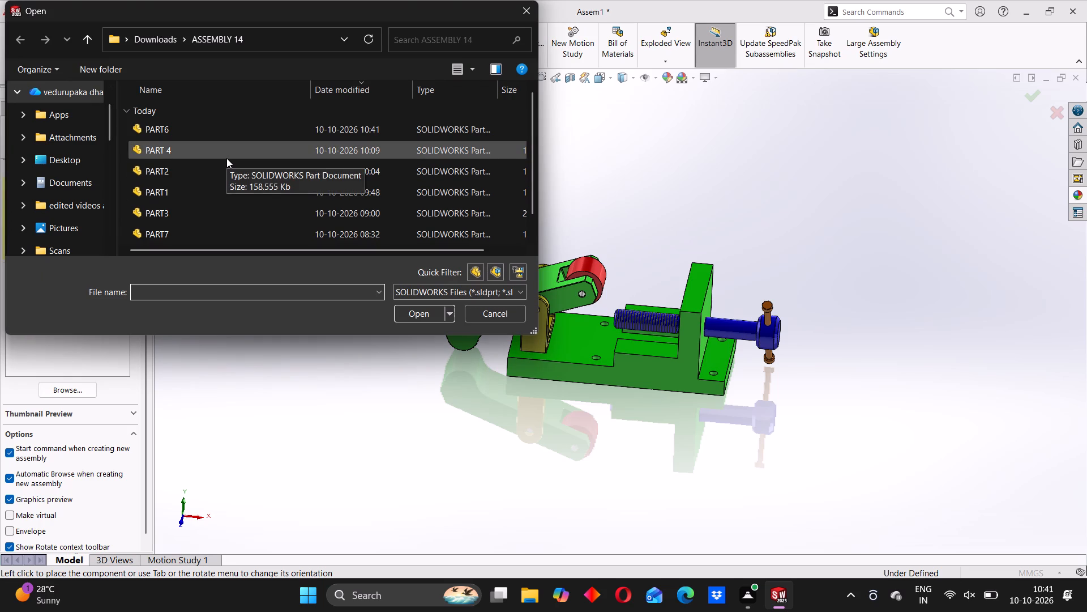
scroll(177, 173, down, 2)
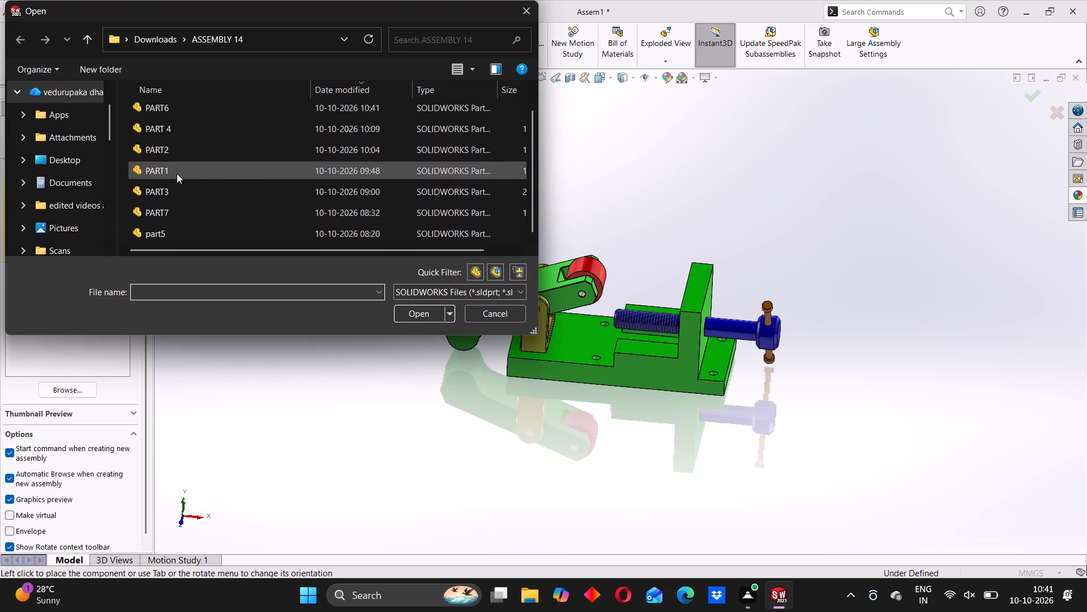
scroll(177, 173, down, 3)
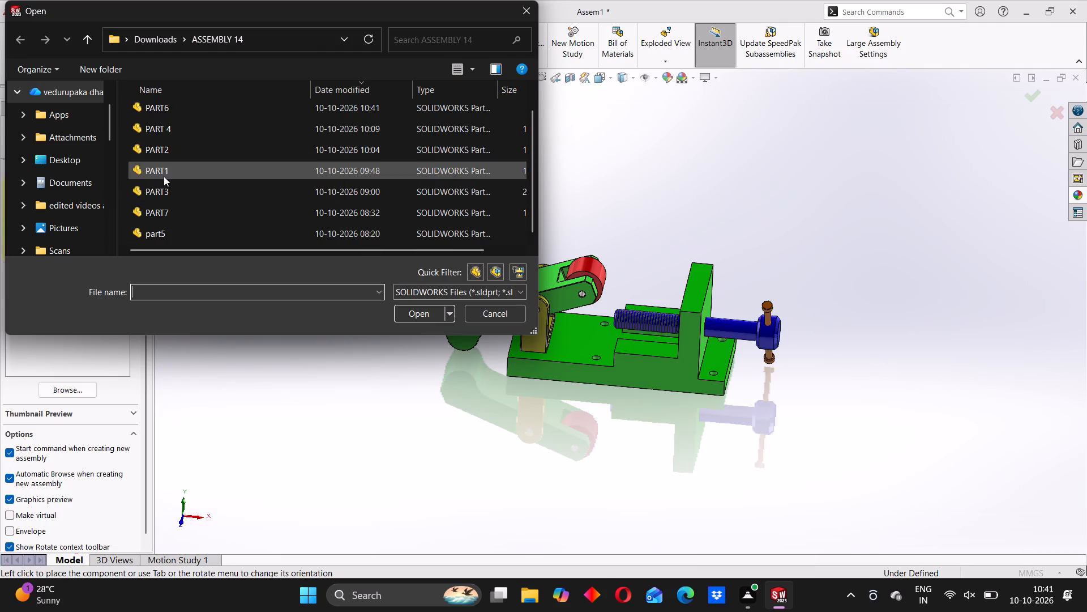
click(161, 110)
click(414, 315)
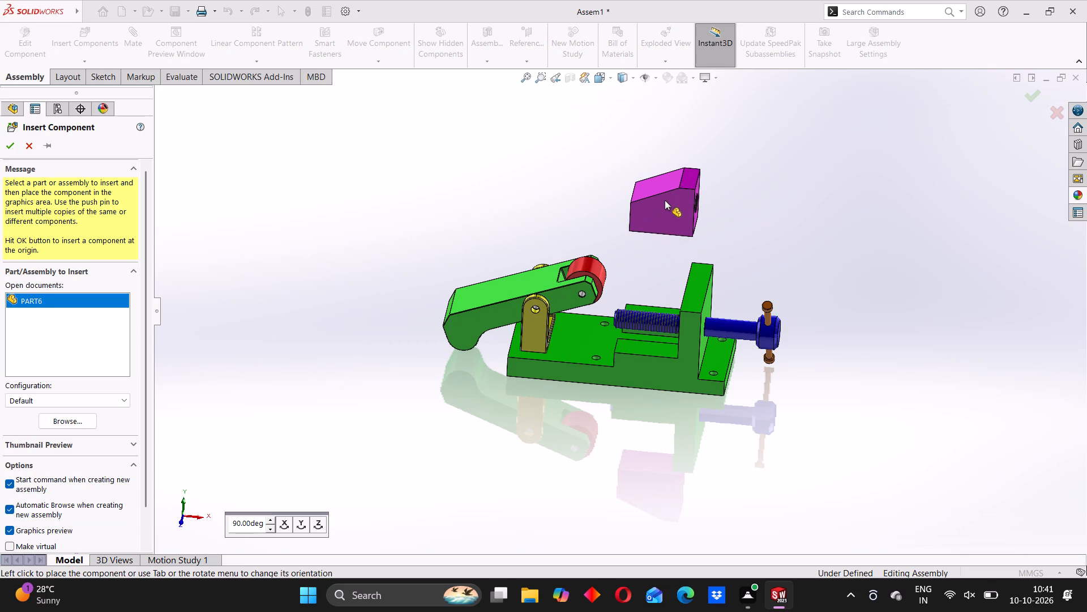
click(661, 210)
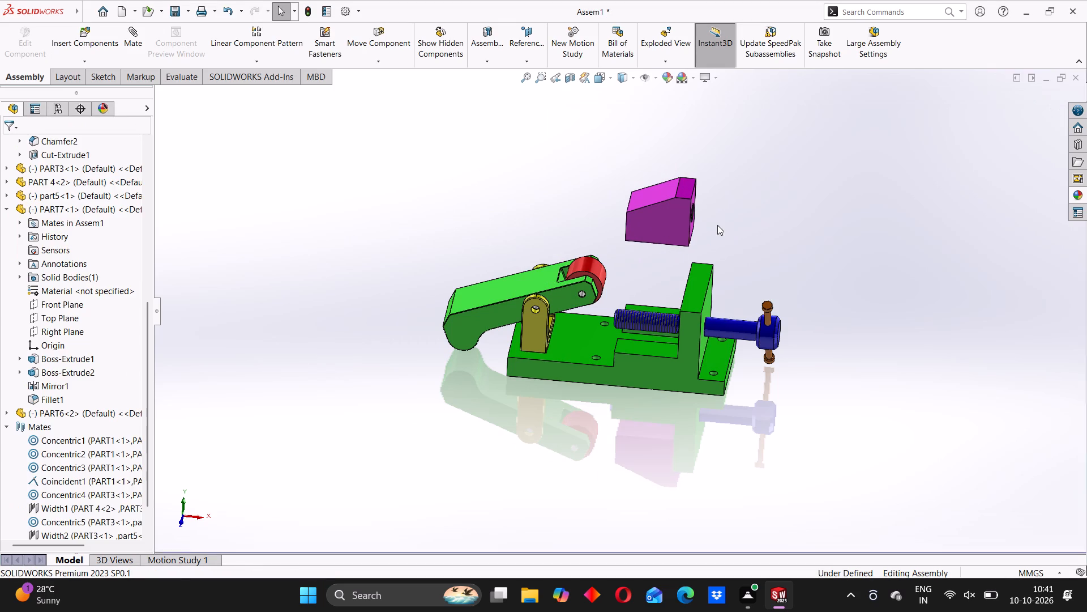
Add a coincident mate between the bottom face of PART6 and the upper floor face of the PART1 base.
scroll(717, 225, down, 2)
middle_drag(688, 280, 563, 301)
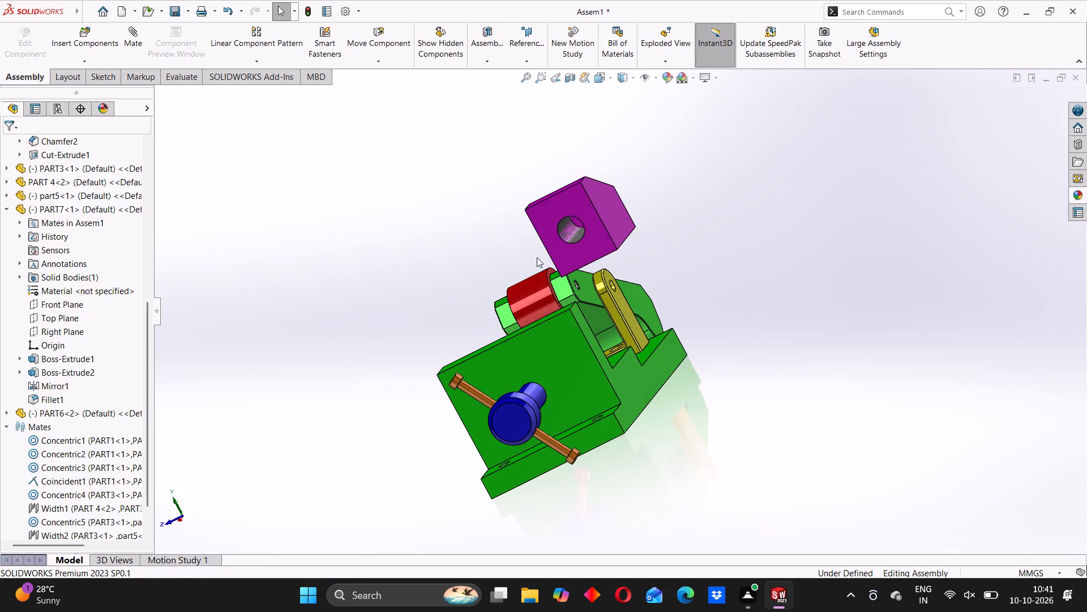
middle_drag(543, 276, 656, 243)
middle_drag(651, 283, 682, 218)
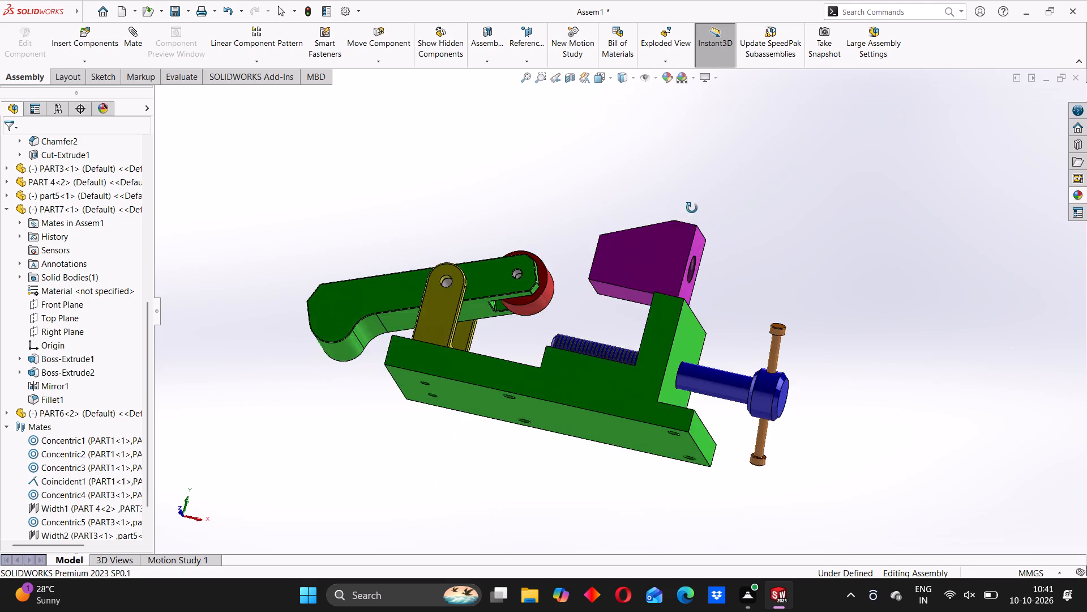
click(612, 304)
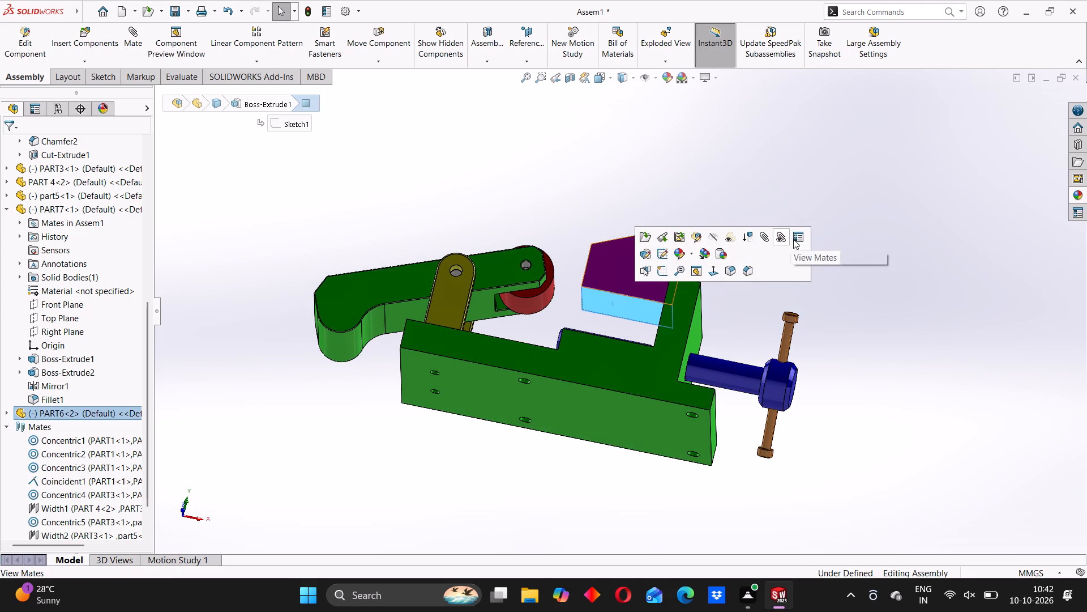
click(762, 242)
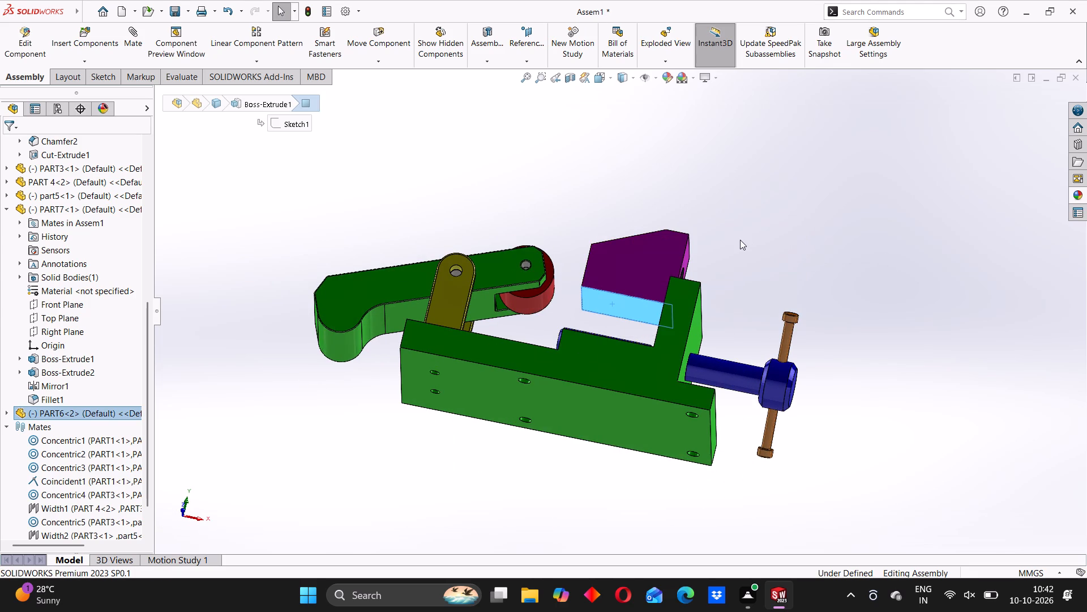
middle_drag(738, 246, 708, 389)
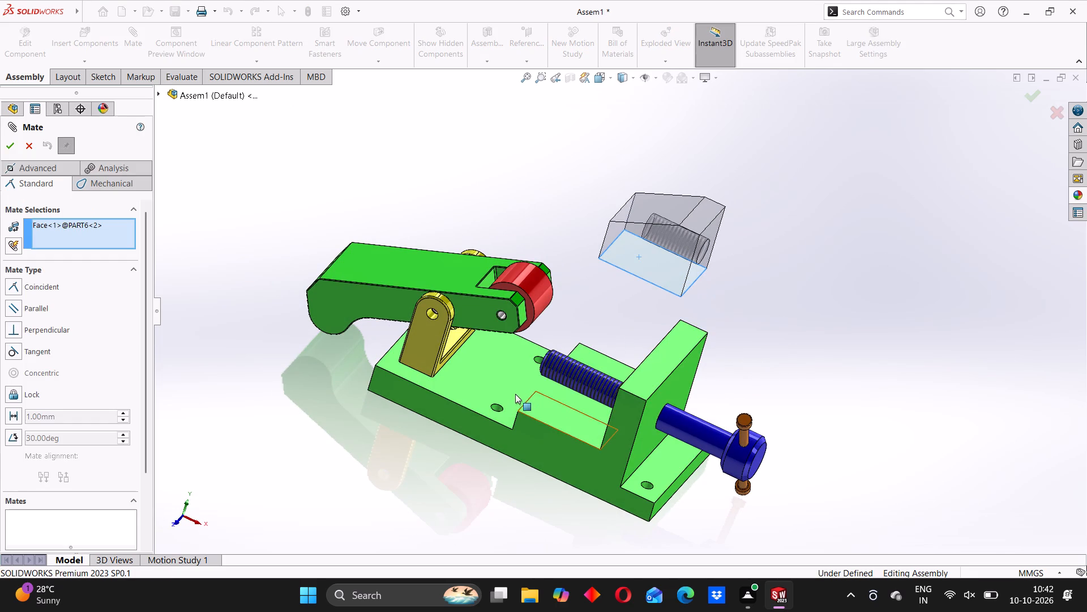
click(518, 384)
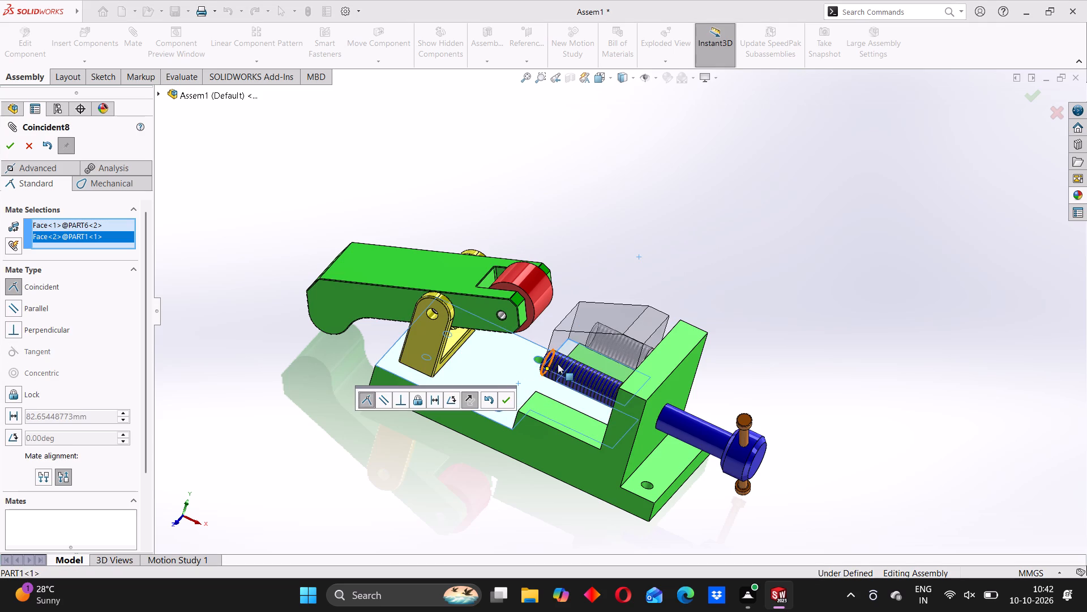
click(504, 396)
Add a concentric mate between PART6's threaded hole and the threaded shank of the PART2 screw.
middle_drag(692, 359, 662, 380)
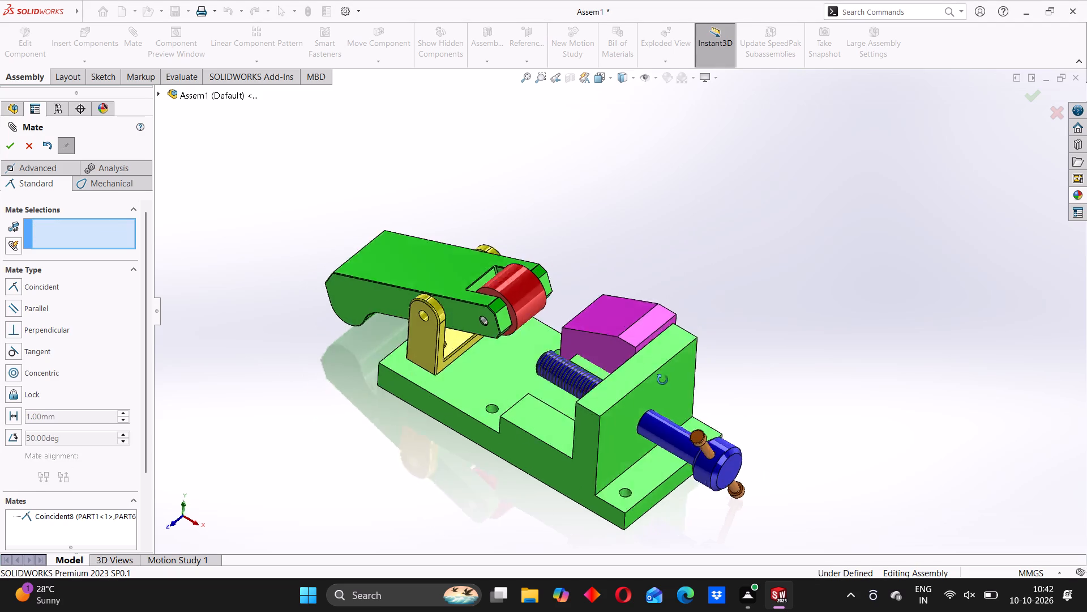
middle_drag(662, 380, 664, 398)
middle_drag(605, 360, 515, 441)
click(593, 383)
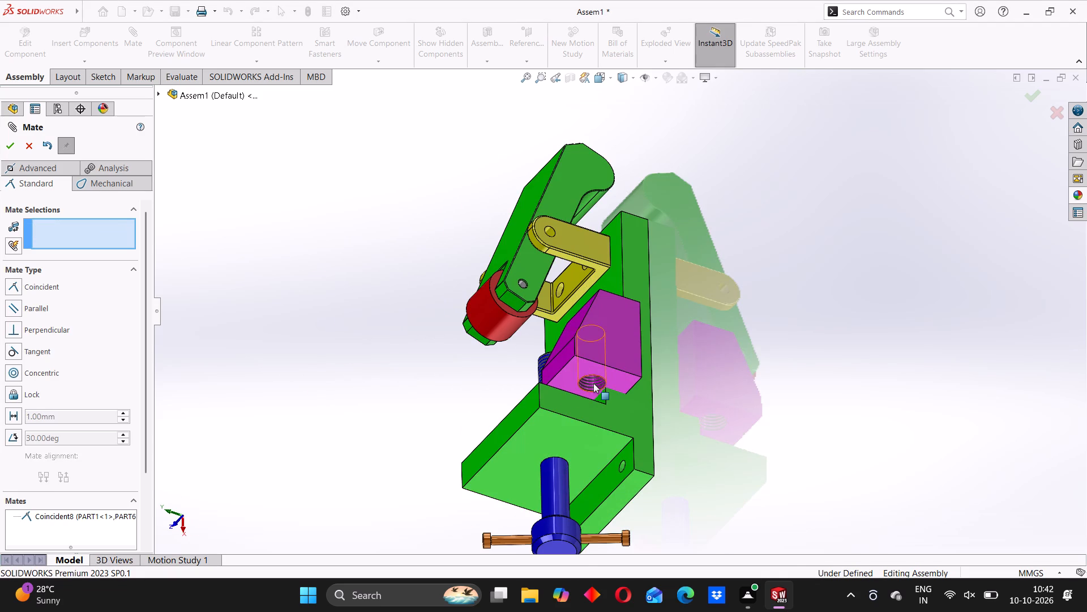
middle_drag(533, 399, 627, 381)
click(437, 409)
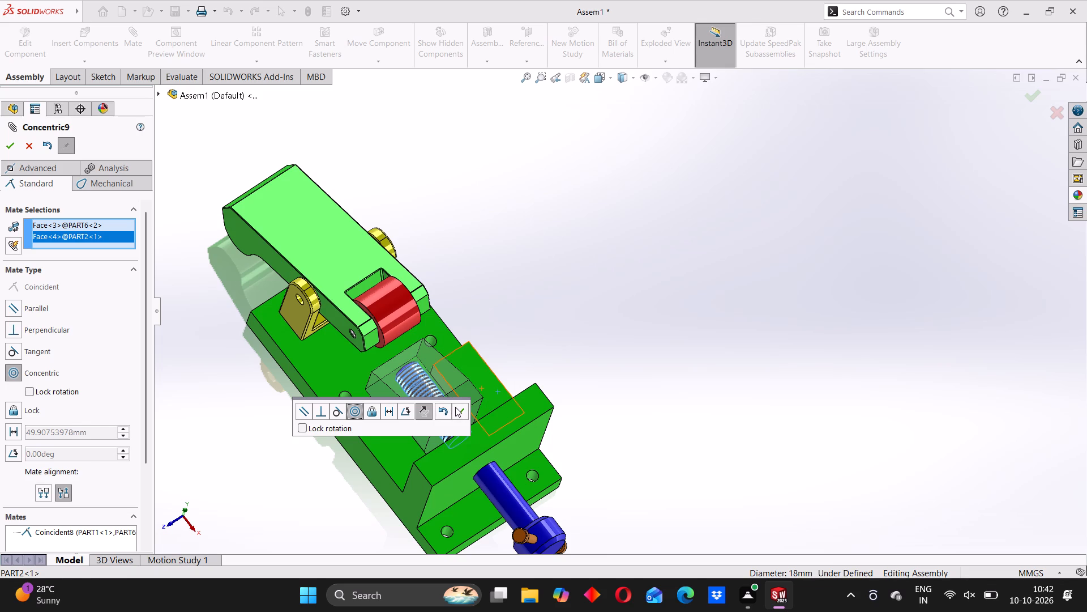
click(455, 407)
Slide PART6 along the screw towards the roller and mate its sloped face tangent to the part5 roller's cylindrical face.
middle_drag(426, 408, 396, 448)
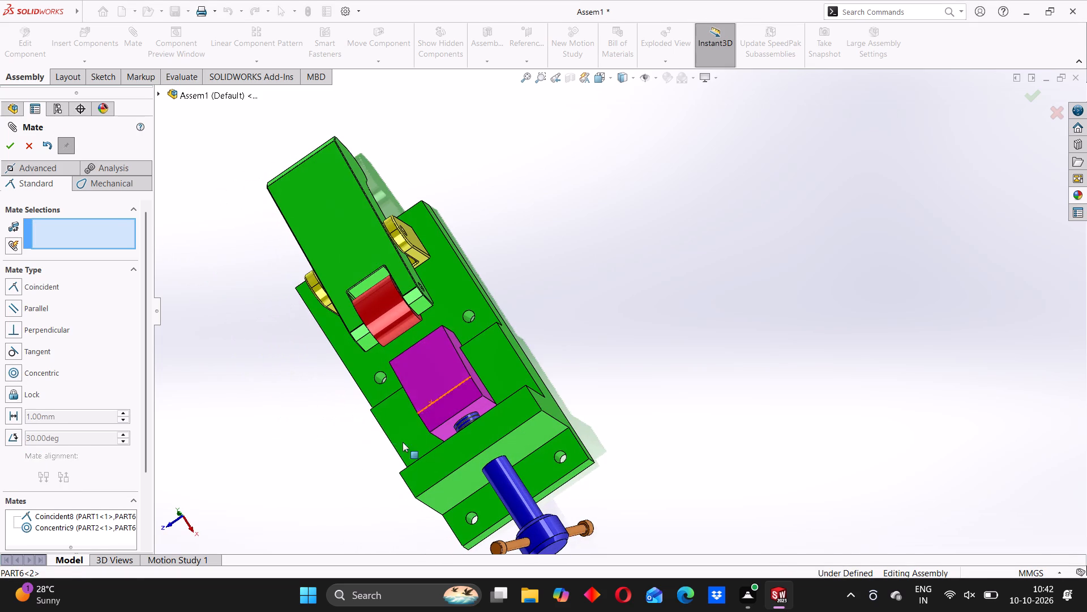
drag(426, 390, 410, 358)
middle_drag(395, 379, 430, 341)
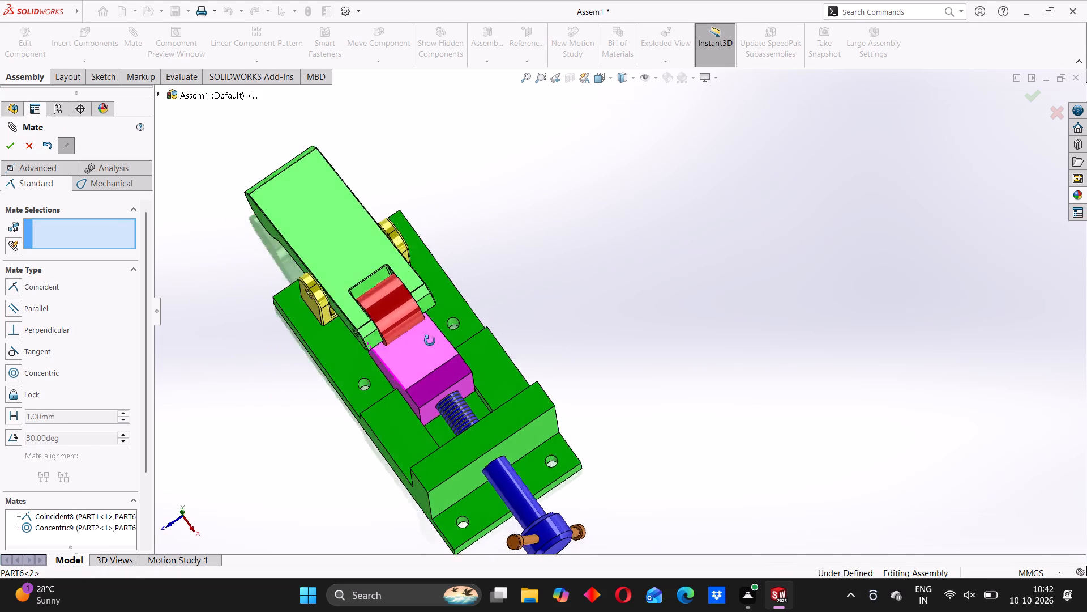
middle_drag(430, 341, 452, 313)
click(412, 328)
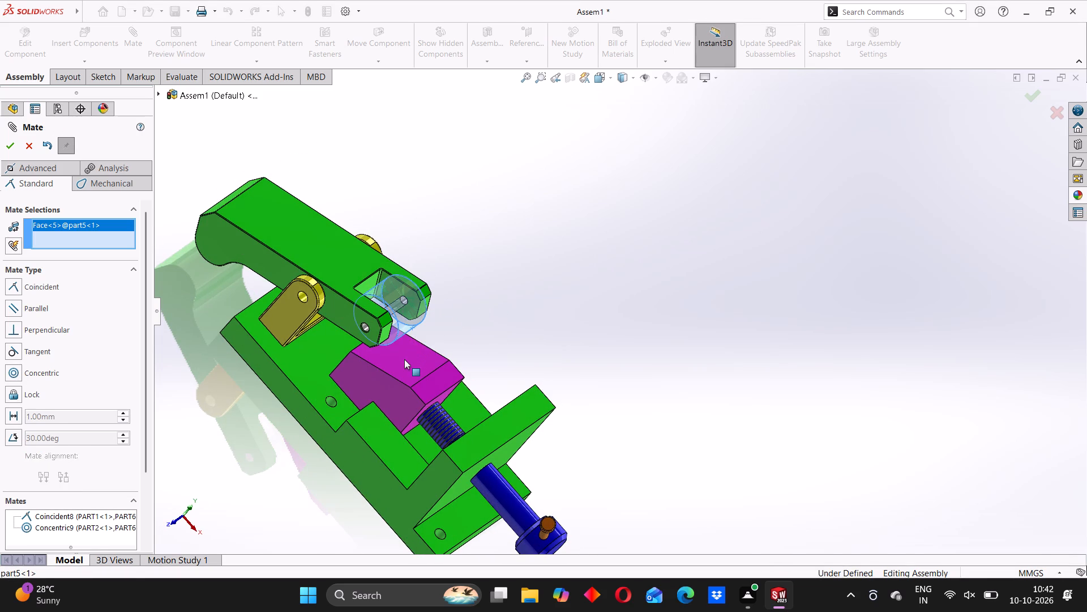
click(404, 359)
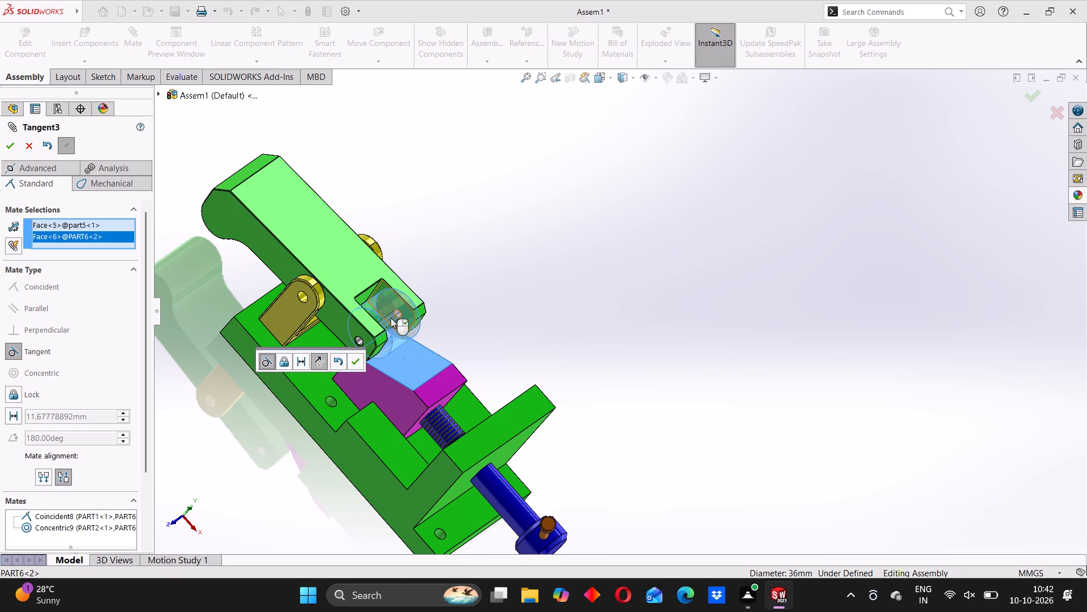
click(9, 356)
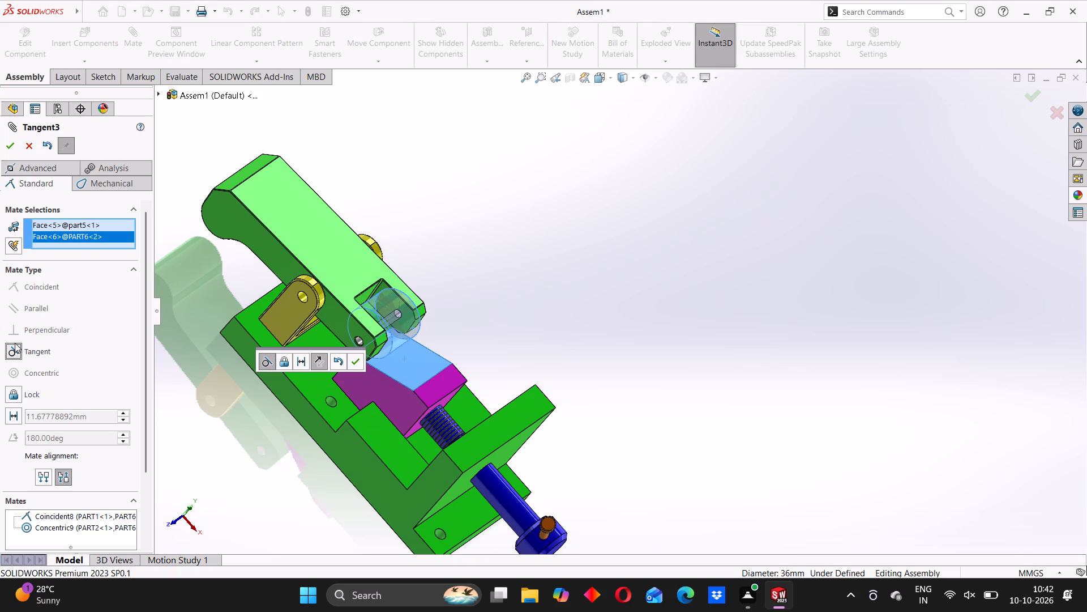
click(15, 146)
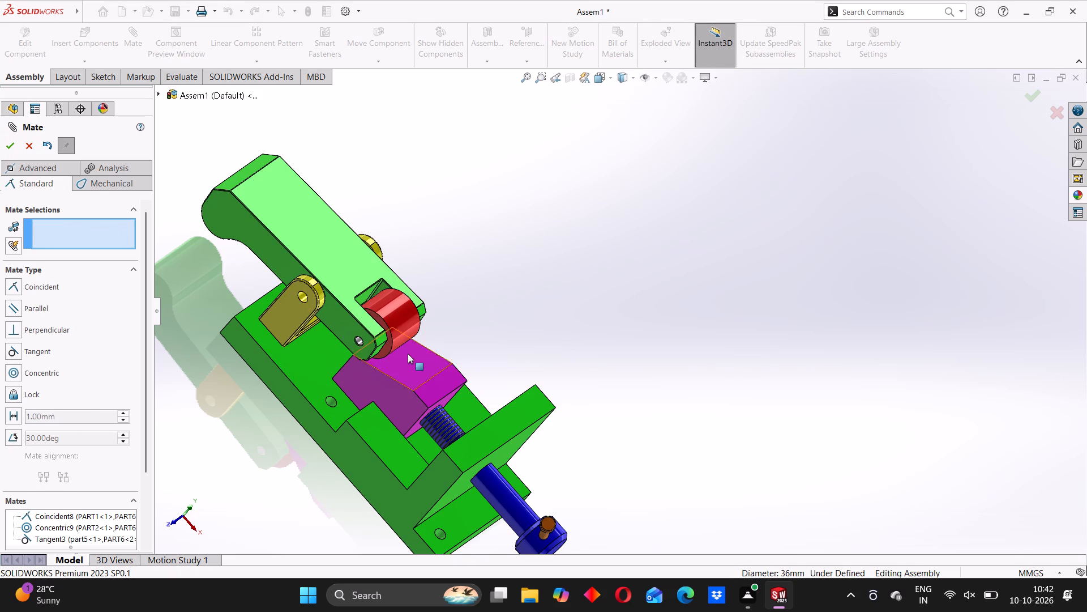
Finish the mating session with no leftover selection and slide the PART2 screw in and out along its axis to test its travel.
scroll(408, 354, up, 5)
middle_drag(395, 337, 498, 399)
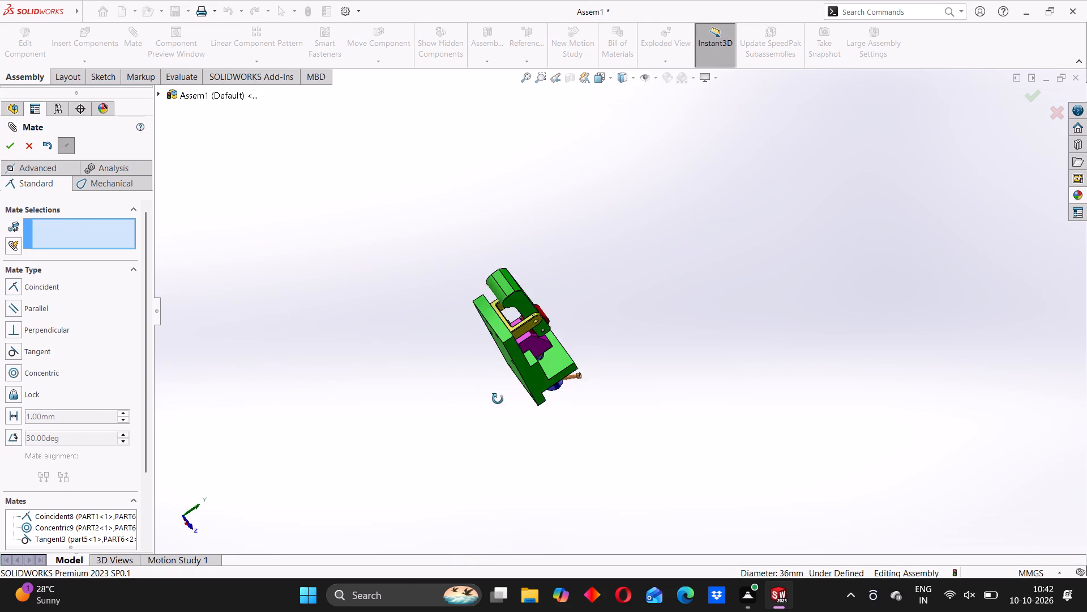
middle_drag(498, 399, 455, 453)
middle_drag(529, 365, 486, 385)
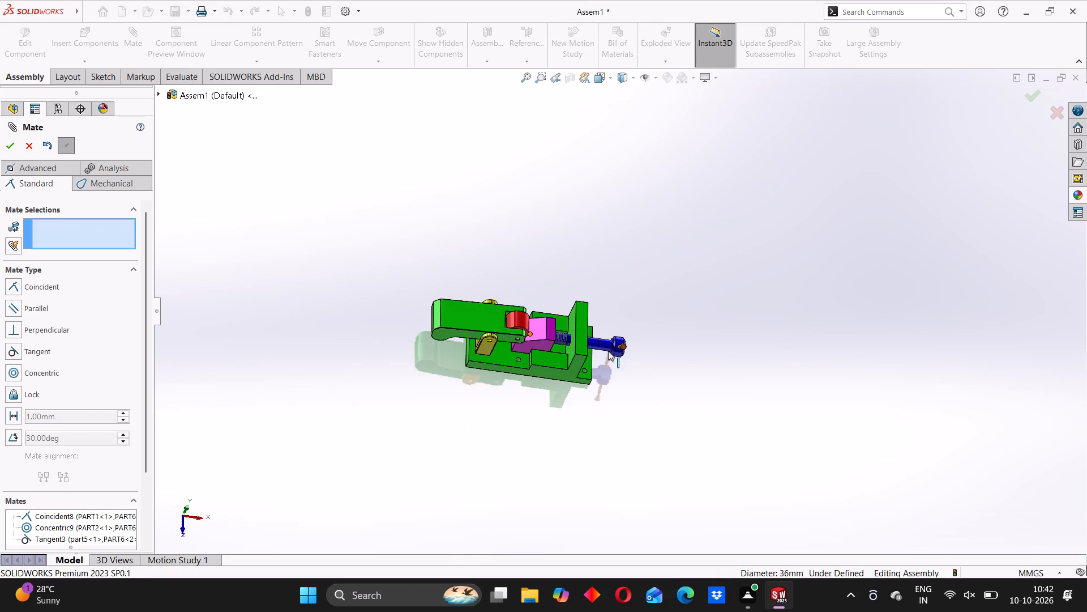
drag(613, 347, 606, 395)
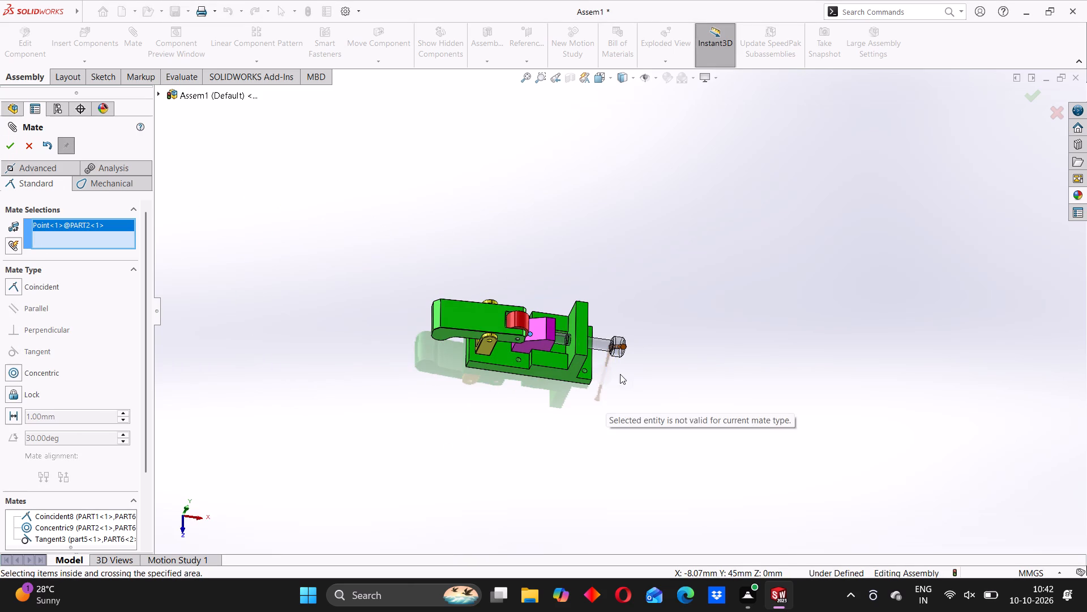
middle_drag(620, 374, 566, 389)
click(515, 389)
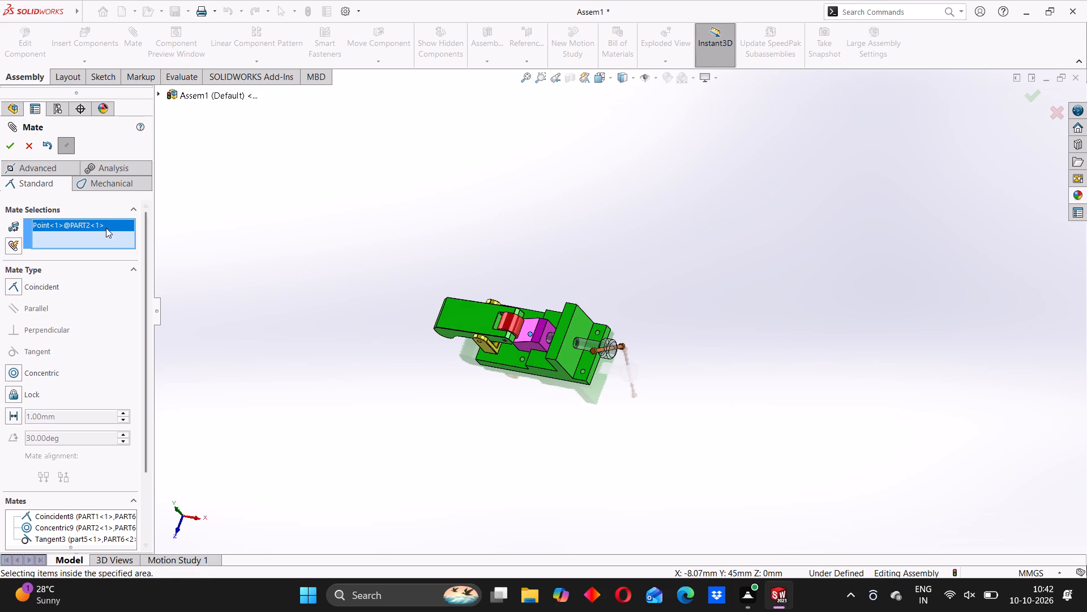
right_click(100, 223)
click(120, 248)
click(14, 142)
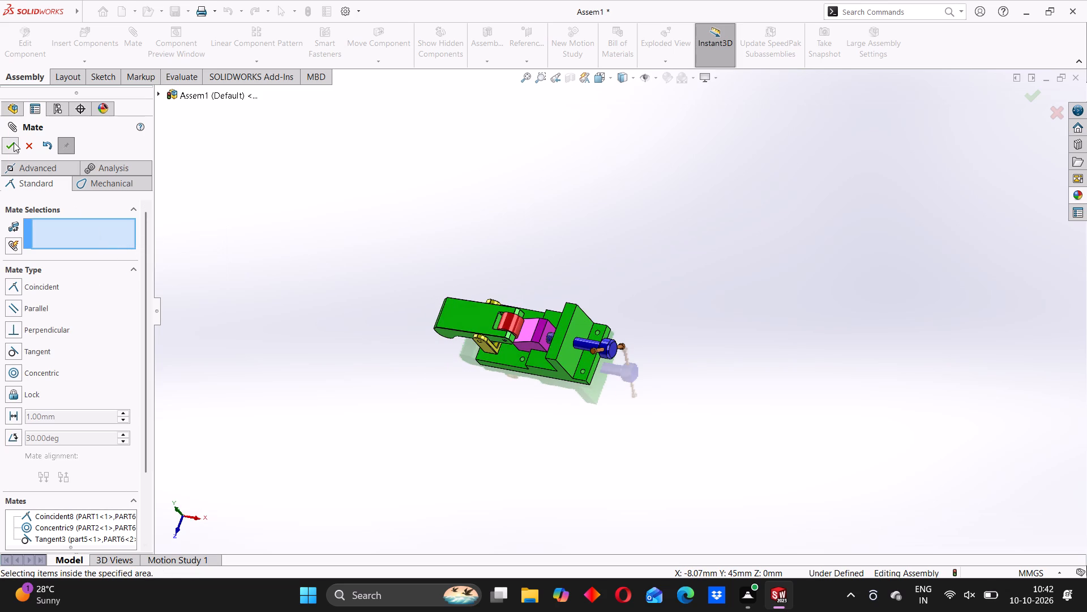
drag(601, 345, 536, 339)
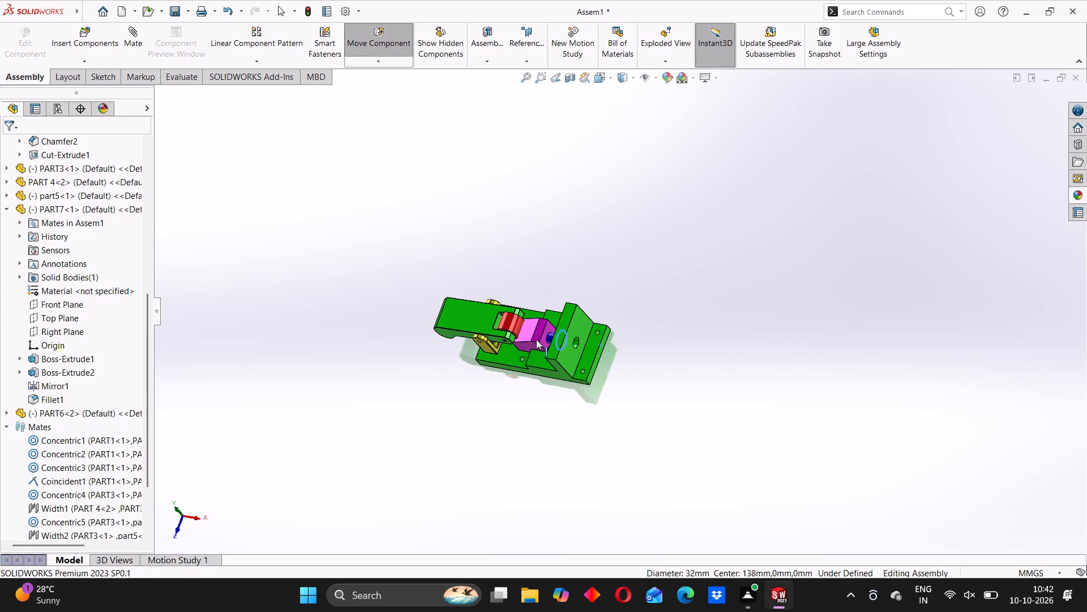
drag(536, 339, 618, 362)
Slide the PART6 wedge back and forth along the base to check how it tilts the clamp arm through the roller.
drag(542, 343, 521, 340)
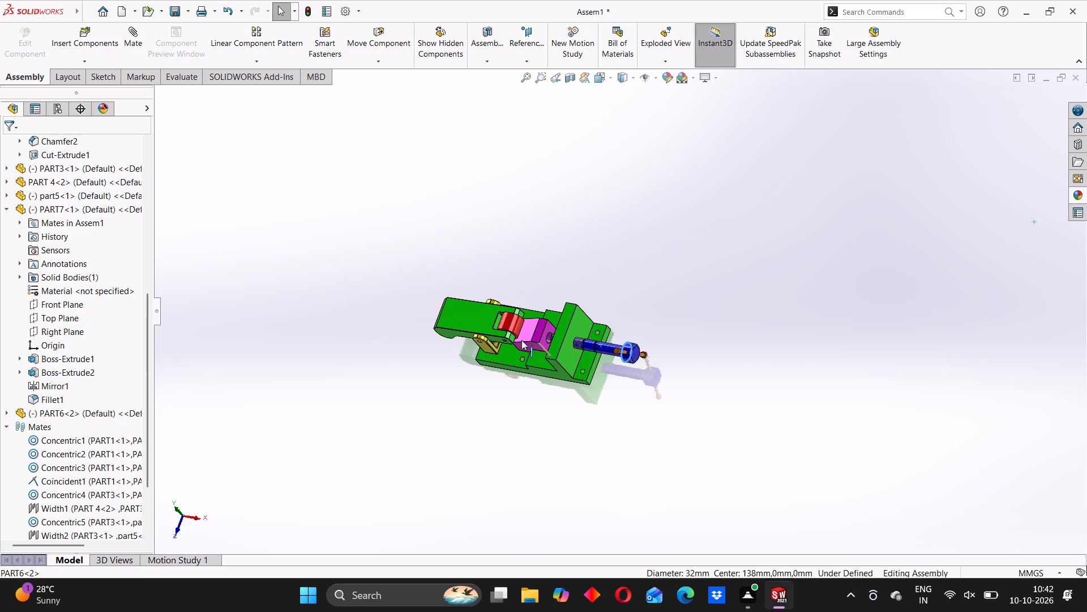
drag(521, 340, 512, 339)
middle_drag(504, 385, 548, 337)
drag(531, 345, 512, 345)
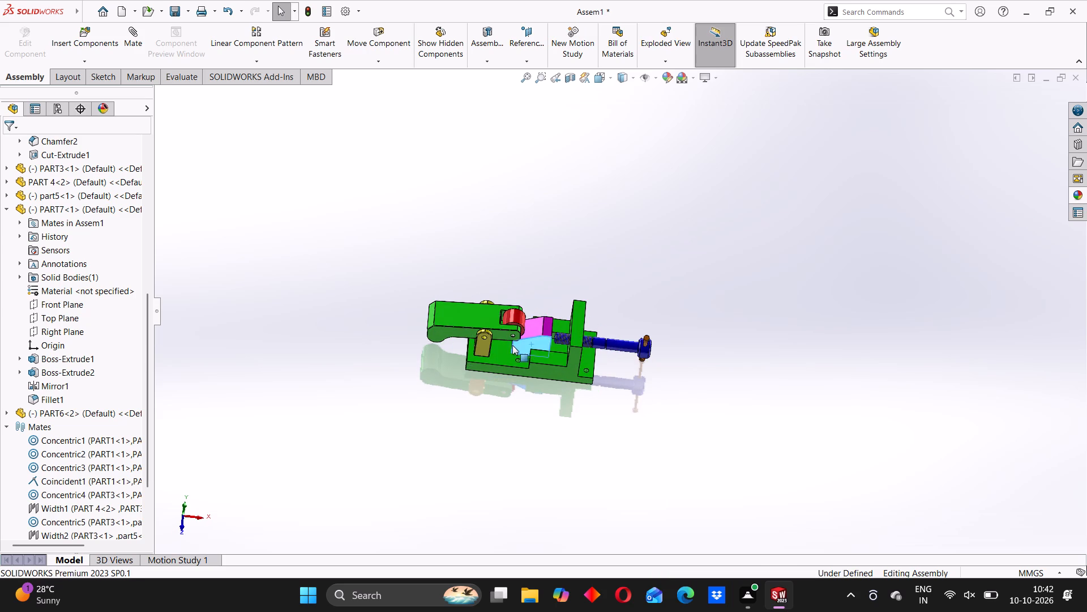
drag(512, 345, 540, 362)
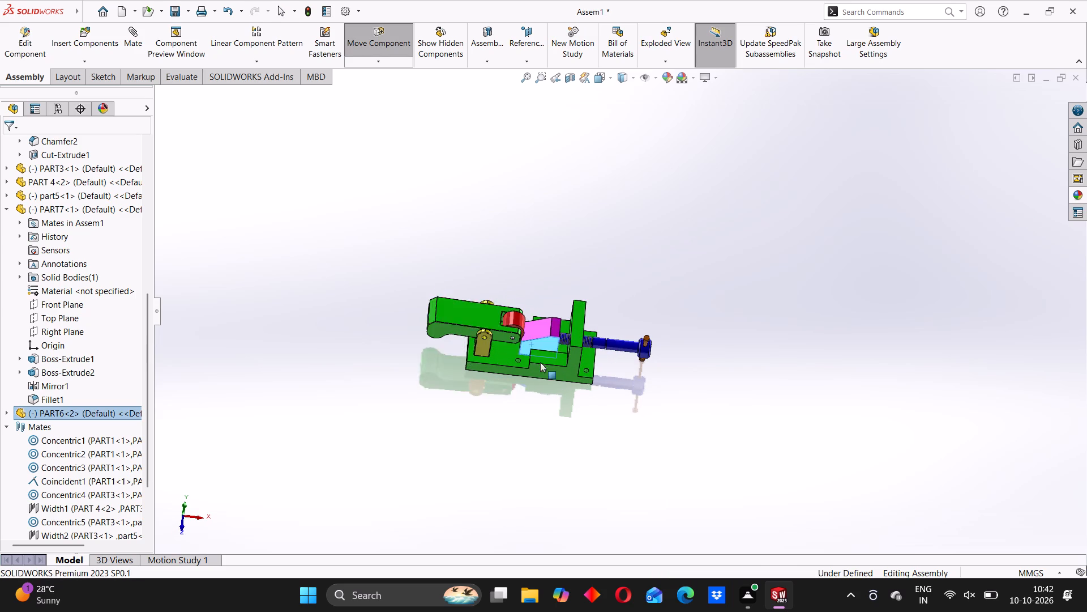
drag(540, 362, 593, 367)
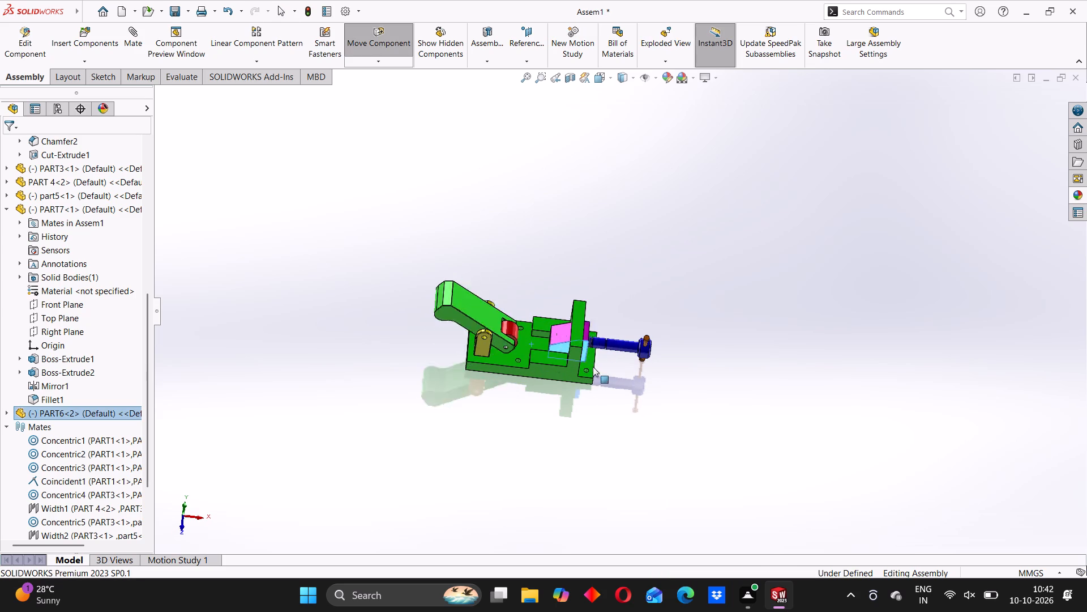
drag(593, 367, 498, 350)
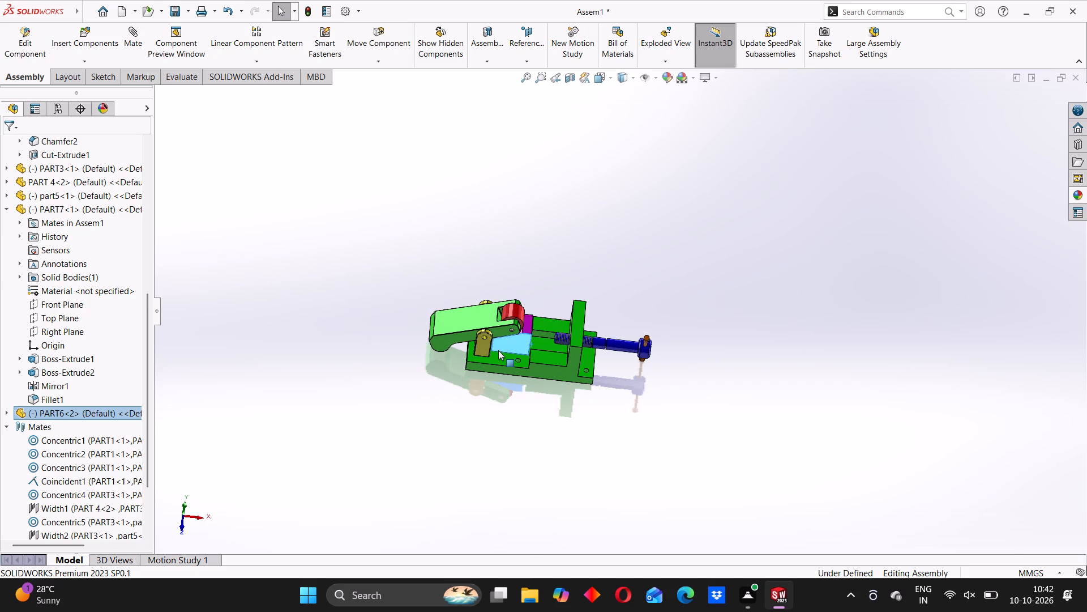
scroll(504, 345, down, 3)
middle_drag(503, 384, 519, 386)
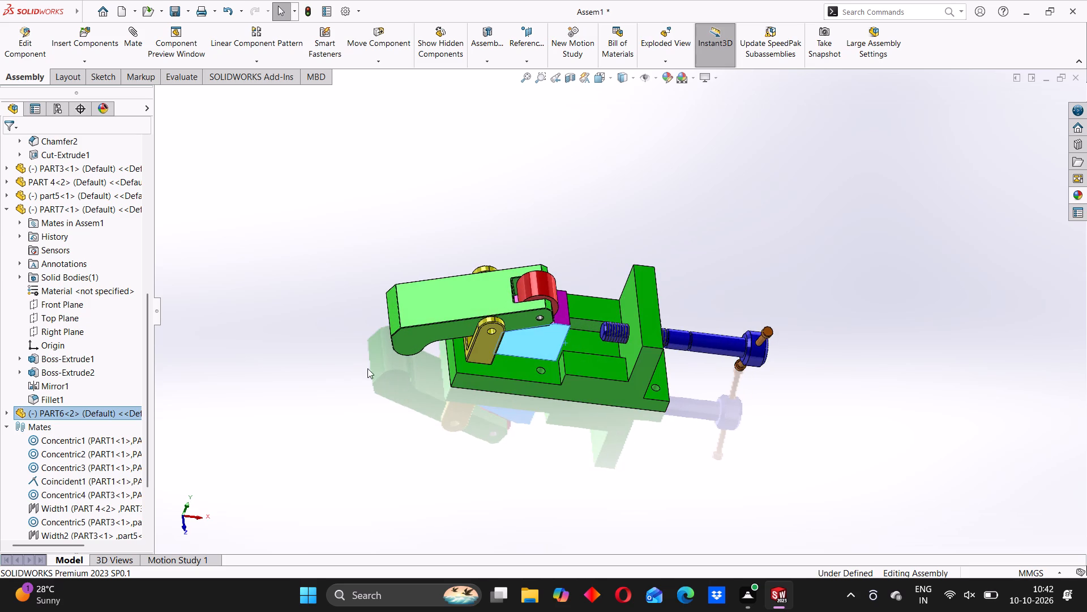
click(367, 368)
Add a mechanical Screw mate between PART2's threaded shank and PART6's threaded hole, with a distance of 4 mm per revolution.
middle_drag(585, 386, 537, 400)
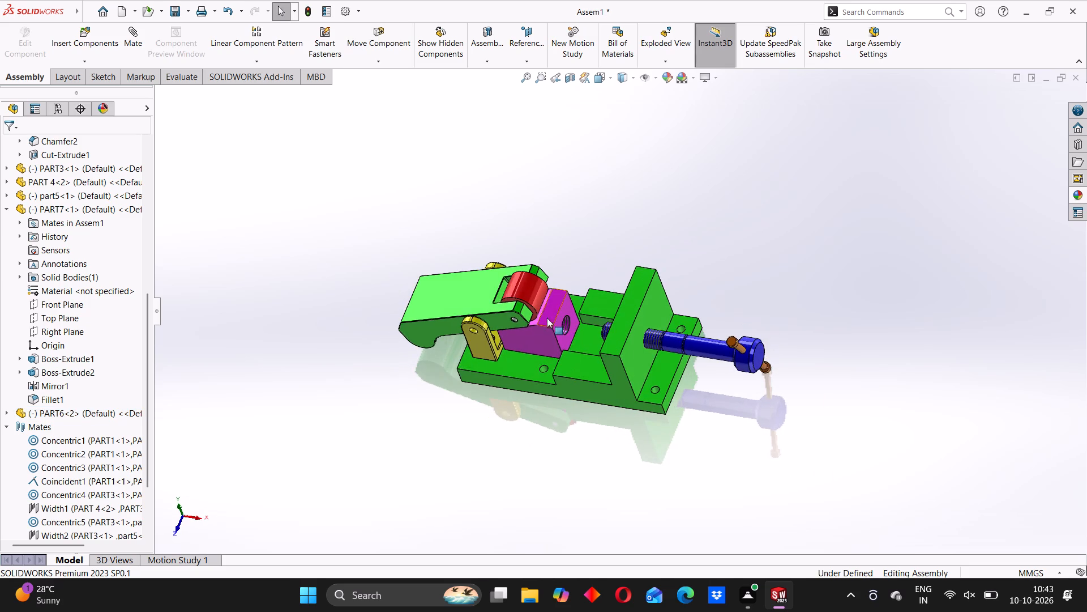
scroll(544, 323, down, 5)
middle_drag(551, 355, 563, 346)
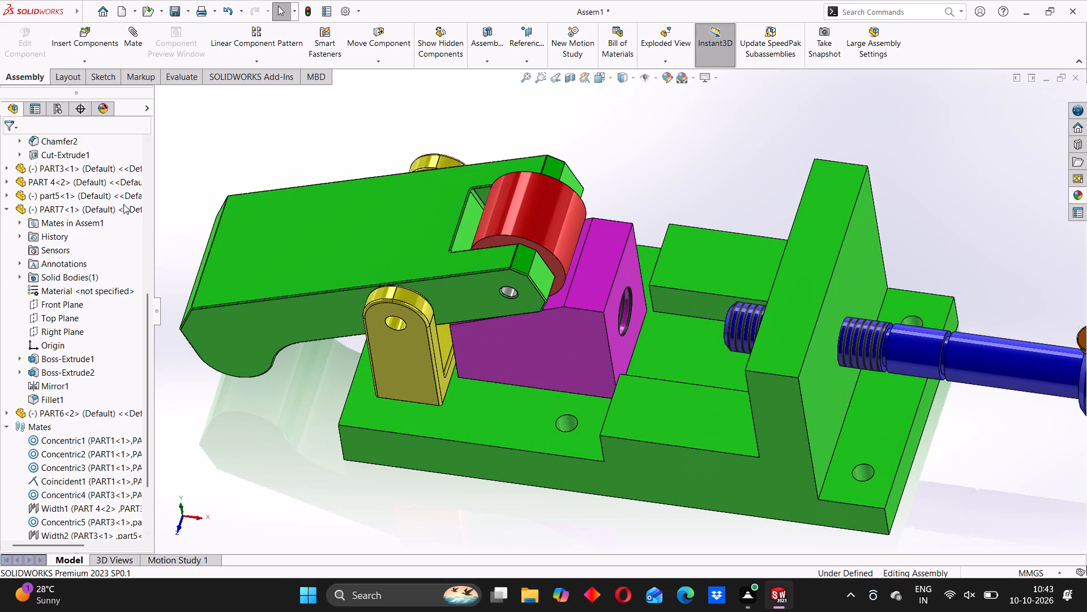
click(132, 37)
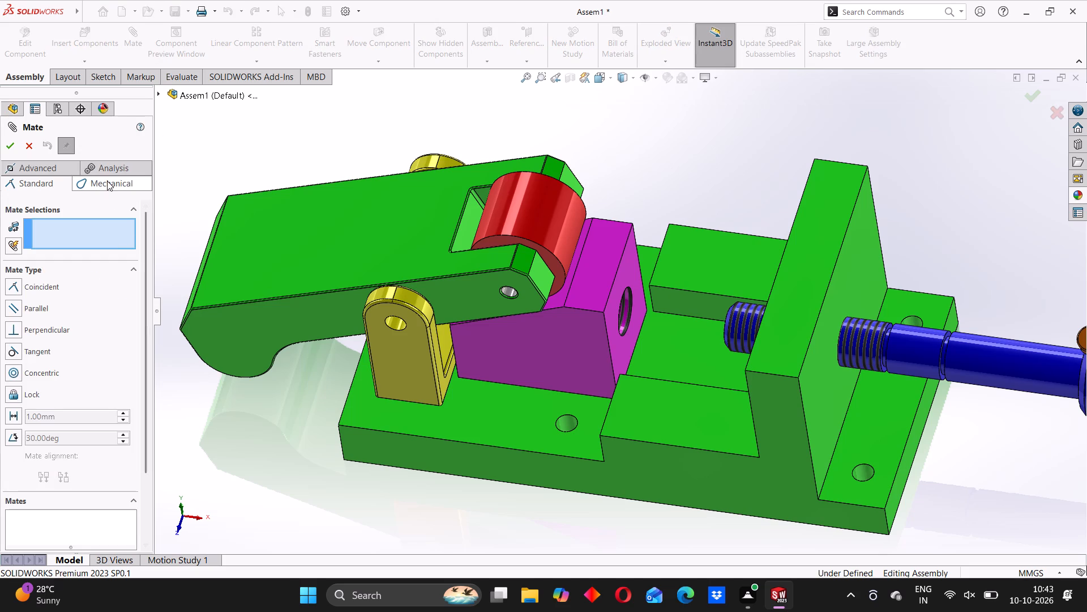
click(101, 183)
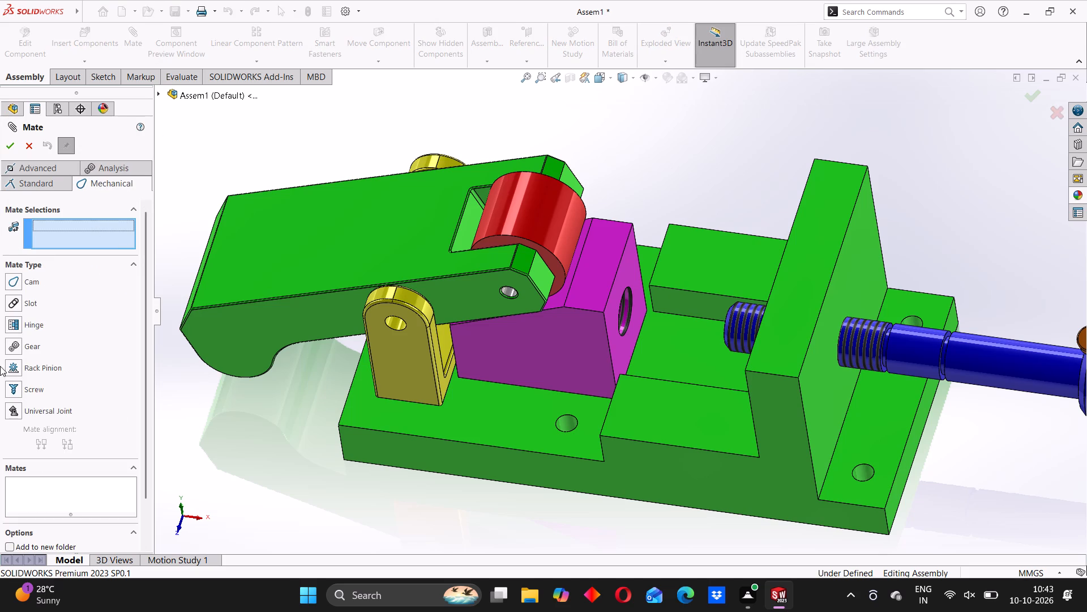
click(12, 388)
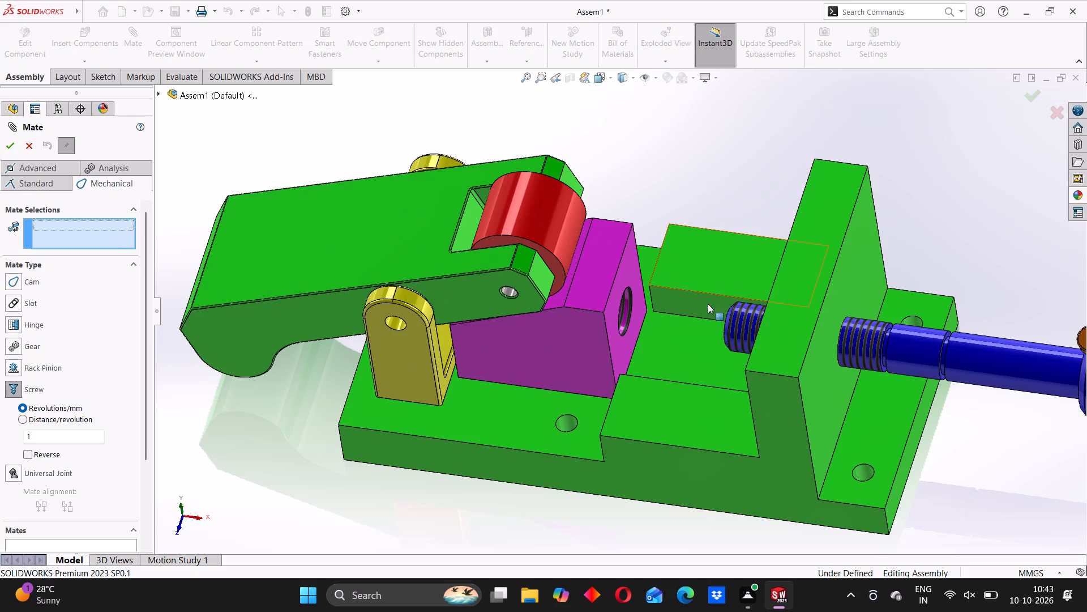
click(738, 316)
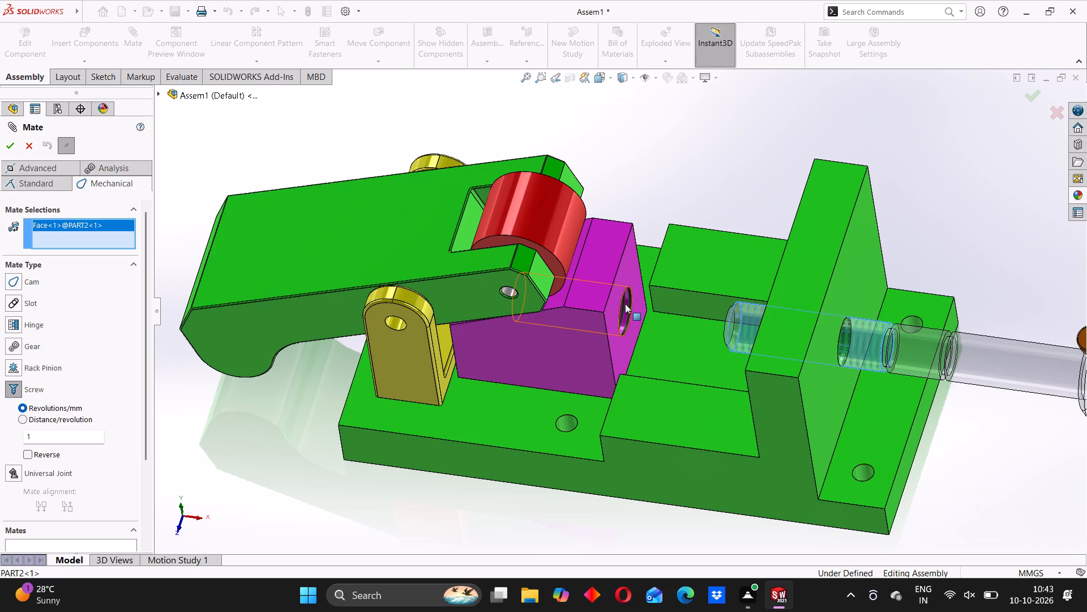
middle_drag(625, 305, 580, 299)
click(647, 299)
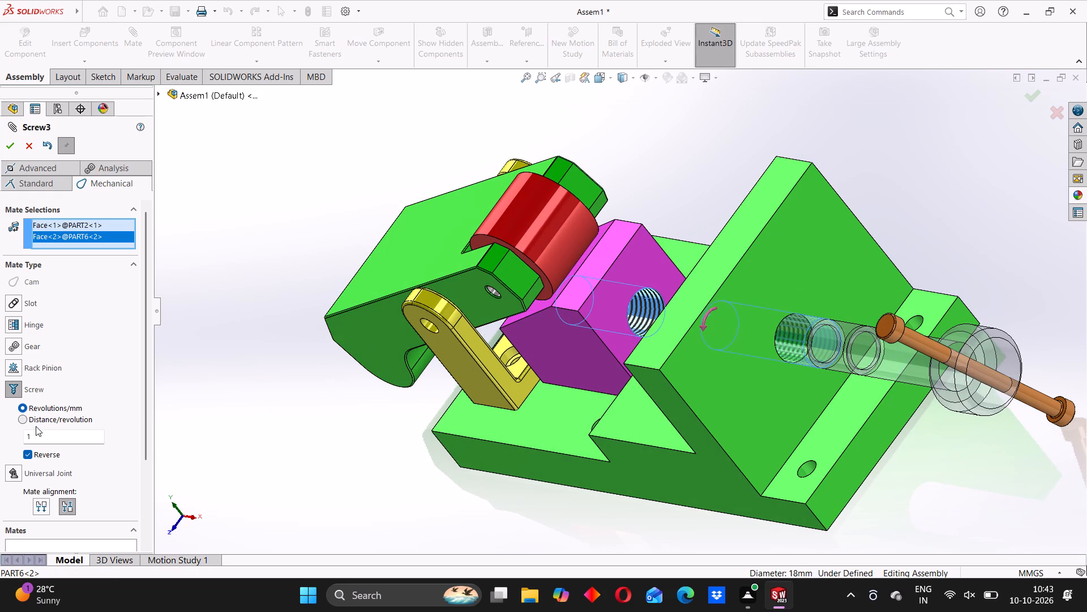
click(23, 418)
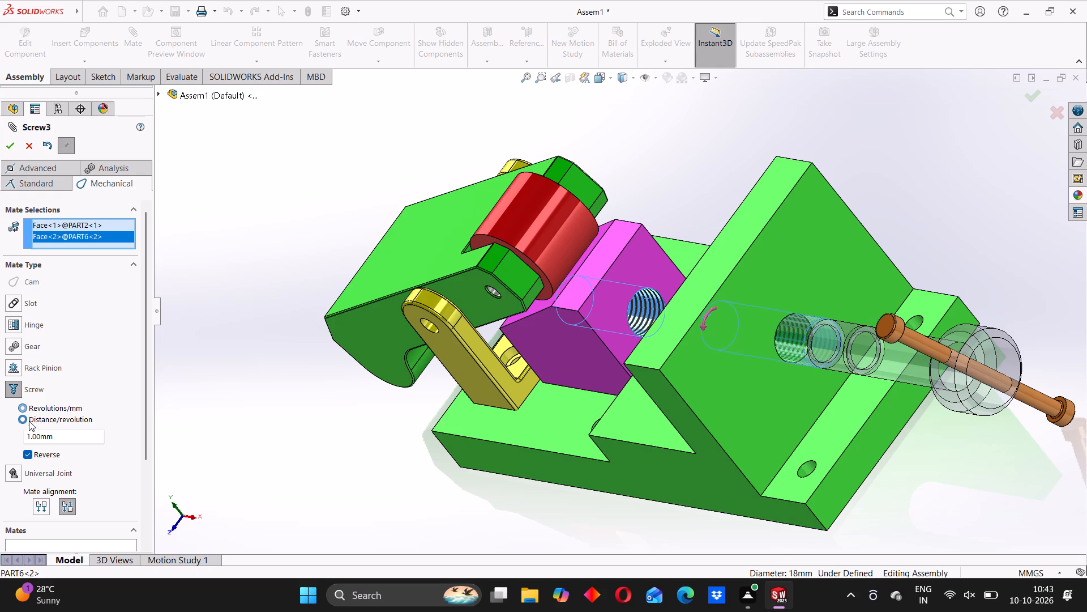
drag(73, 440, 18, 444)
key(4)
key(Return)
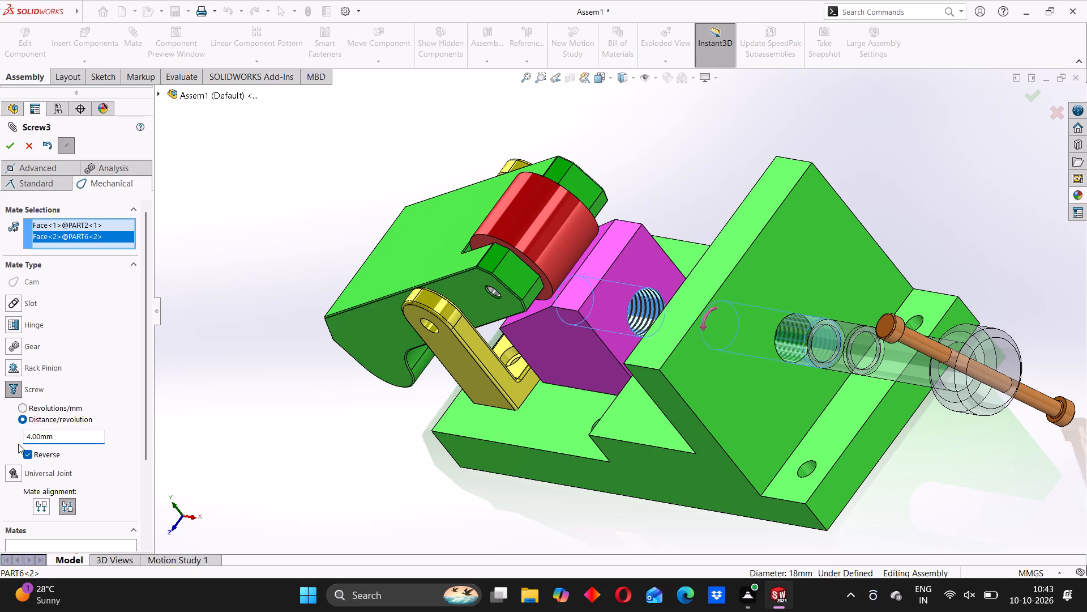
click(12, 151)
Turn the screw by its handle bar in both directions to check how it drives the PART6 wedge and the clamp arm.
drag(902, 329, 887, 367)
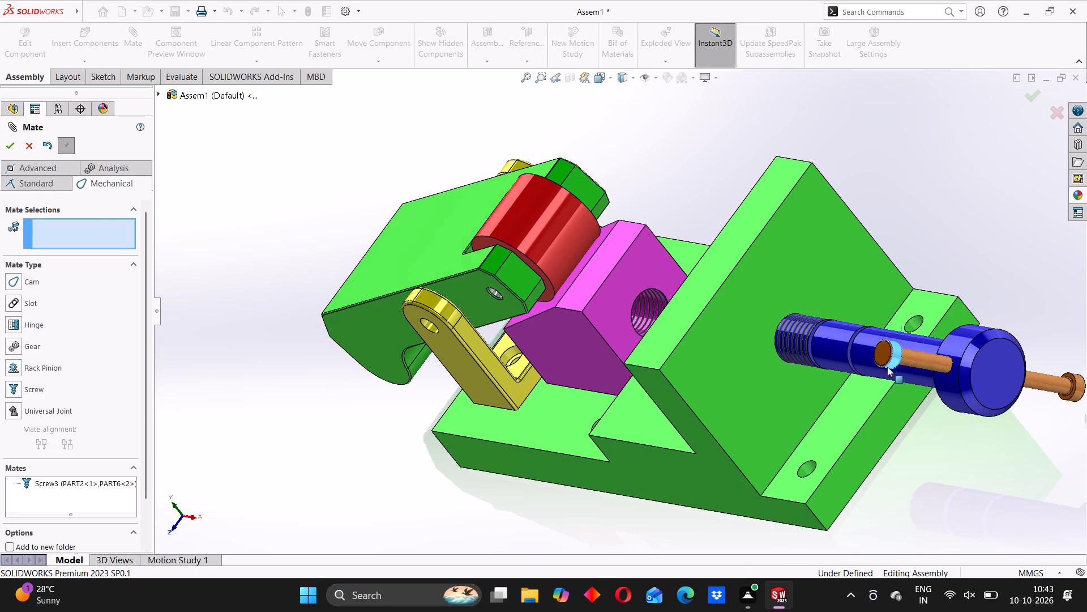
drag(887, 367, 893, 215)
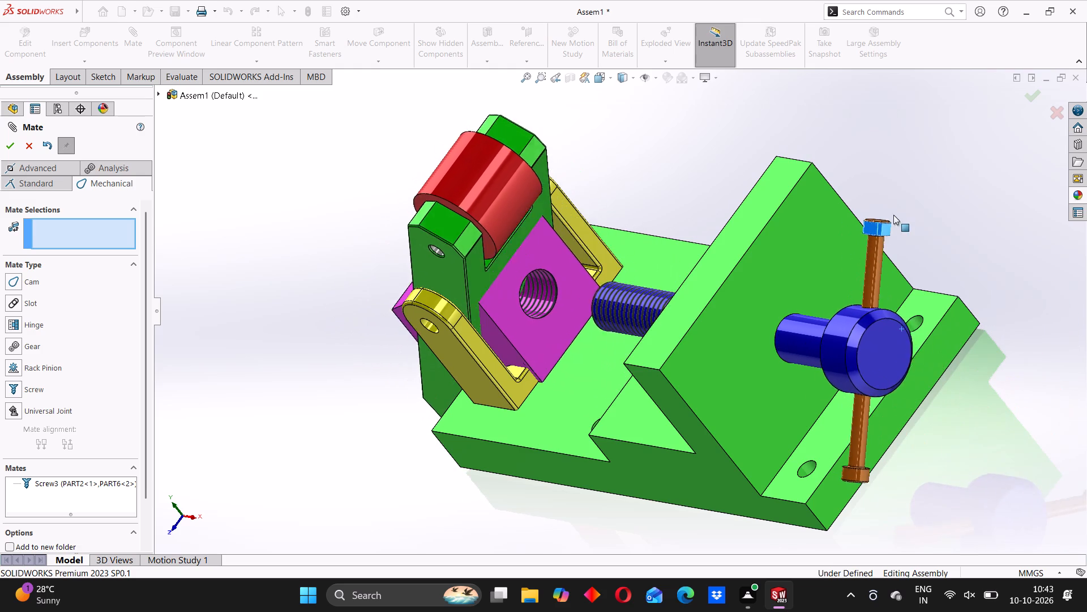
drag(893, 215, 902, 245)
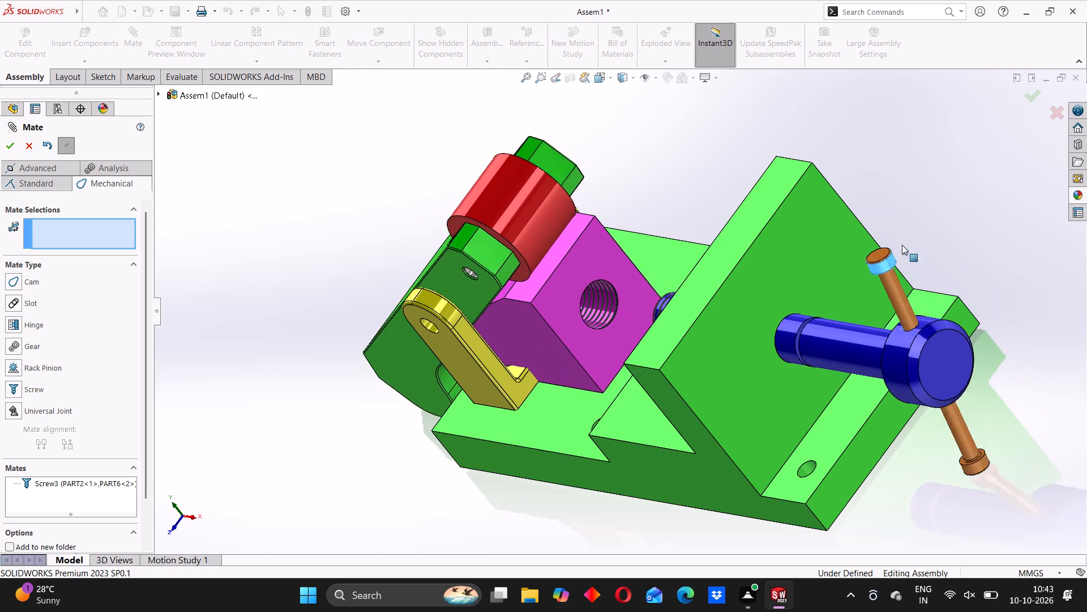
drag(902, 245, 875, 491)
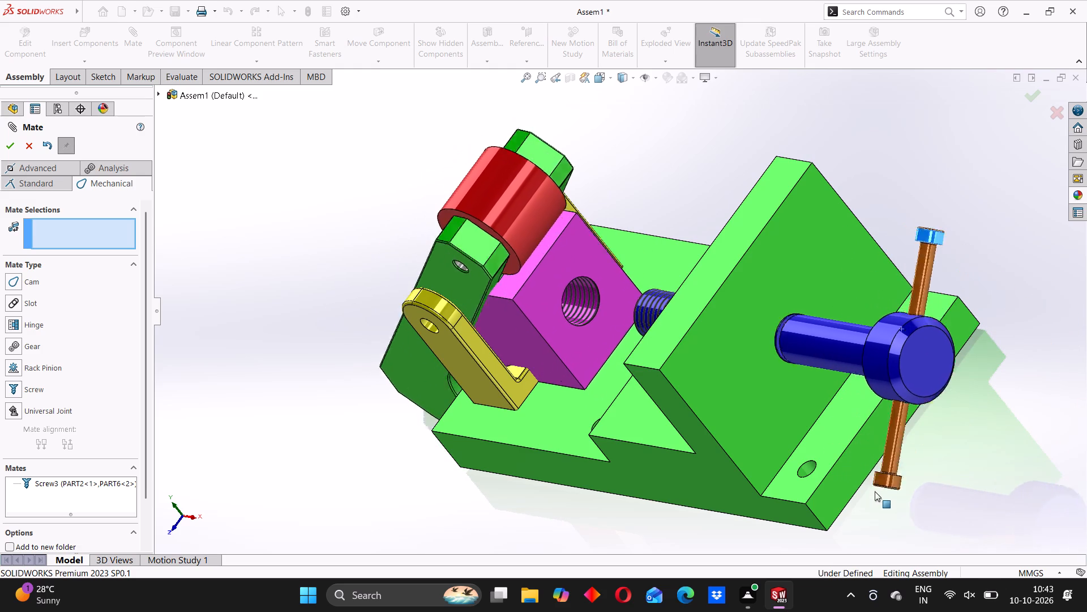
drag(875, 491, 871, 471)
scroll(883, 472, up, 3)
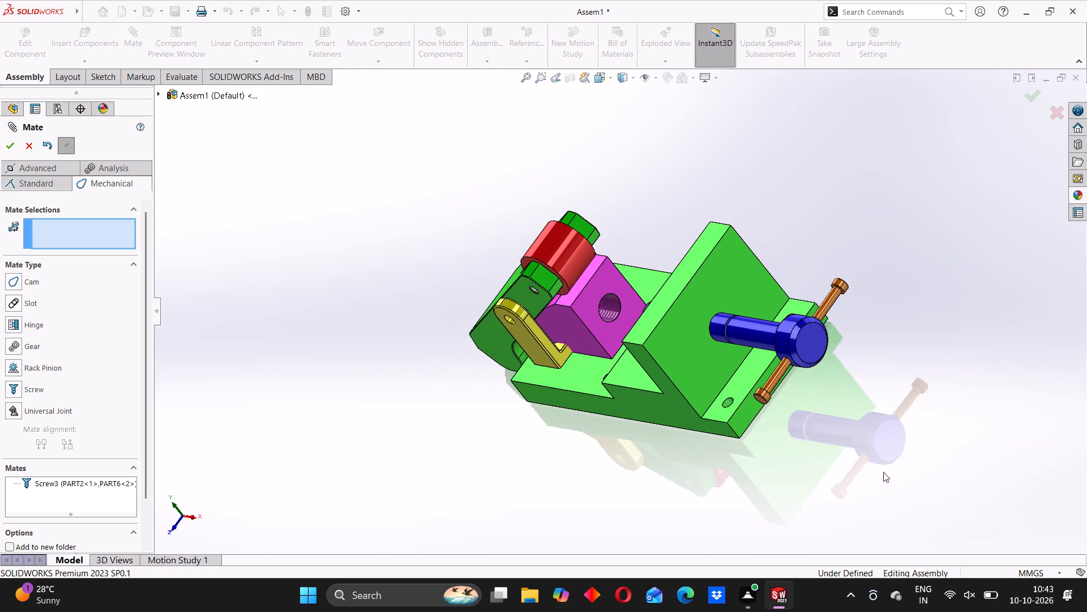
middle_drag(836, 464, 892, 469)
drag(870, 402, 890, 282)
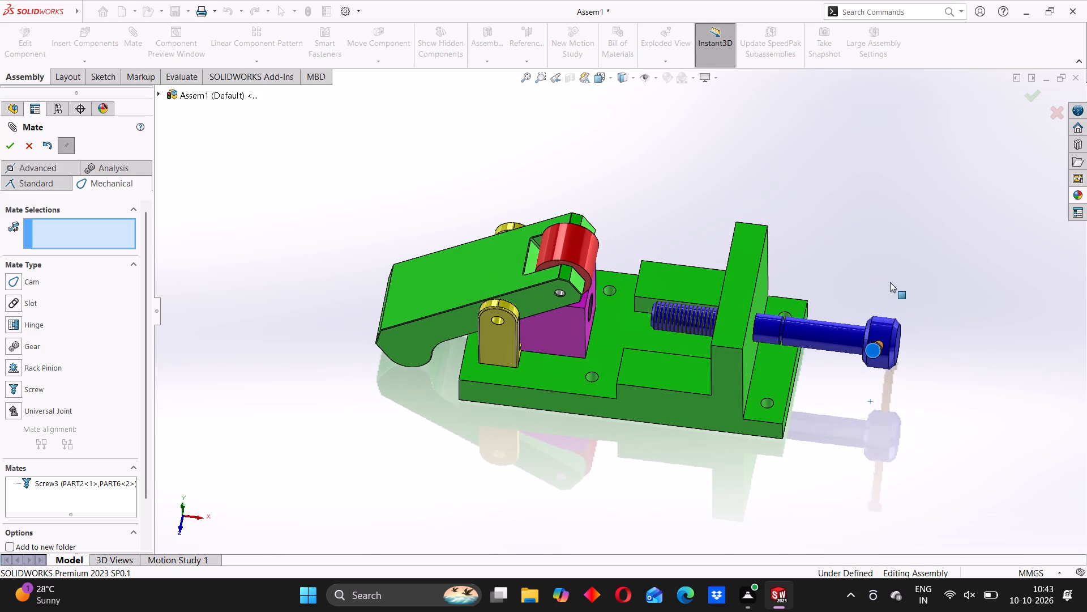
drag(890, 282, 869, 331)
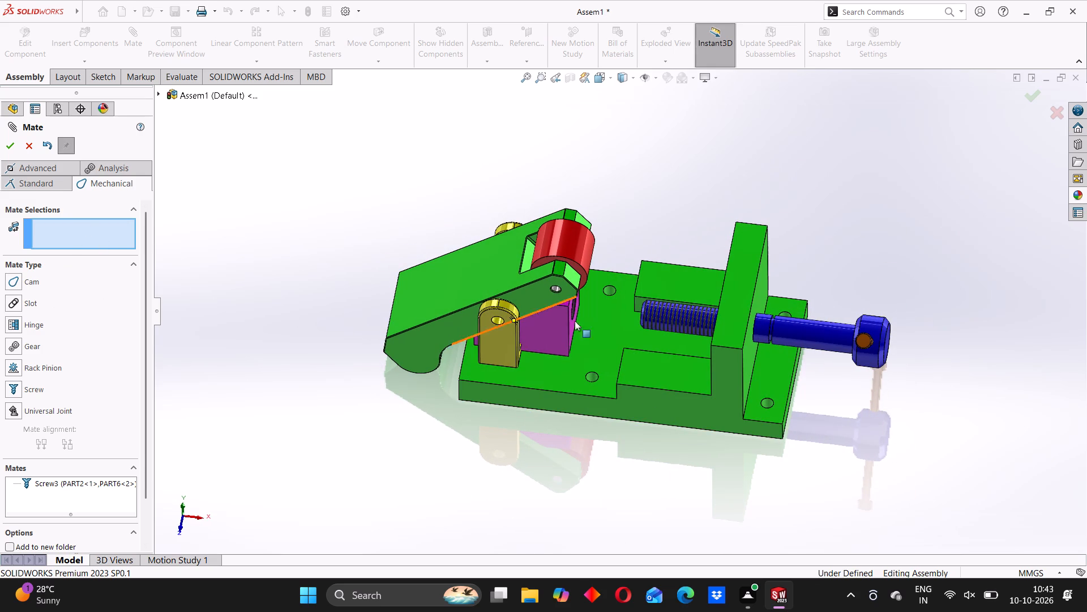
Slide the PART6 wedge along the base in both directions to check the linked screw rotation and arm motion, and leave the Mate command.
scroll(594, 309, down, 3)
drag(517, 331, 612, 354)
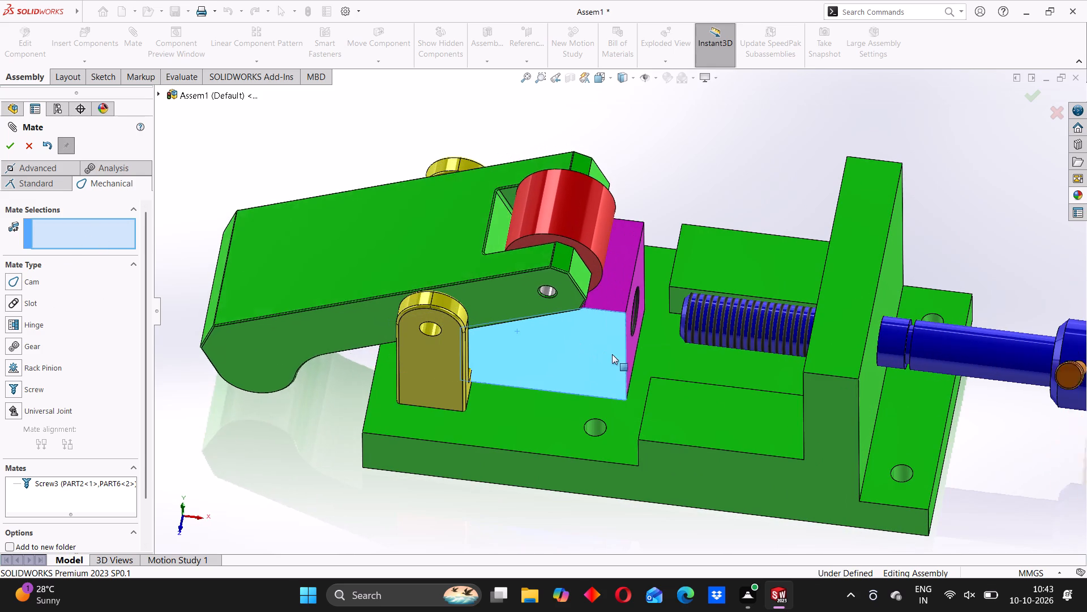
drag(612, 354, 727, 371)
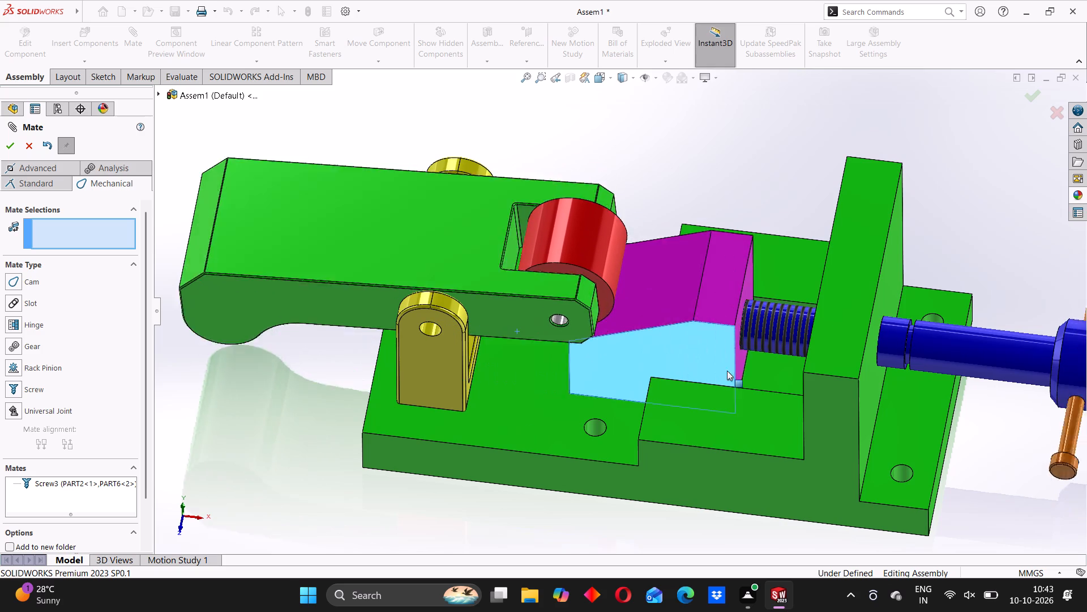
drag(727, 371, 665, 355)
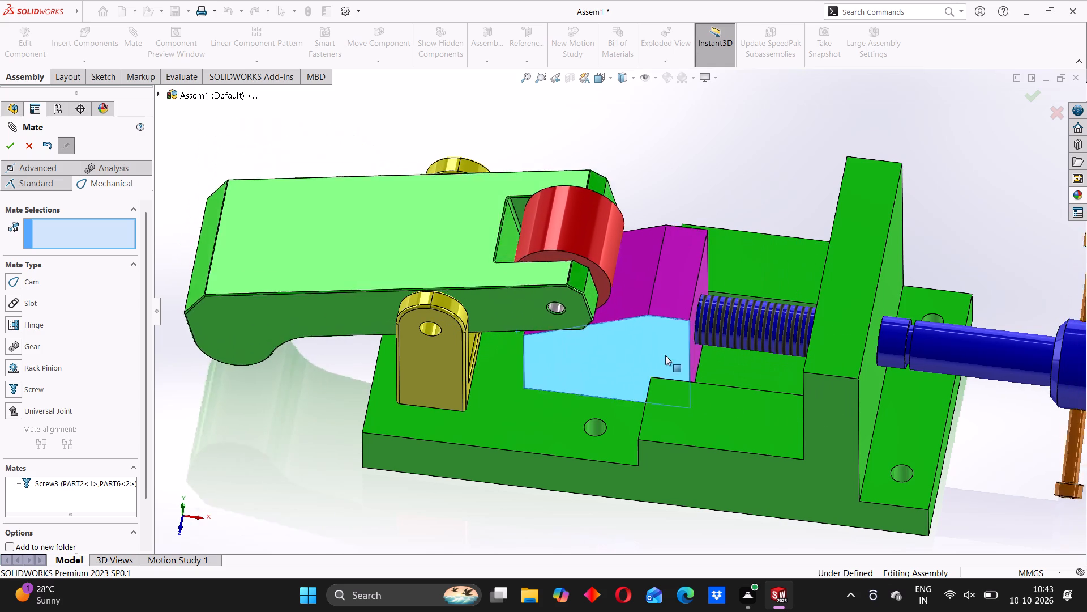
drag(665, 355, 587, 337)
drag(586, 337, 628, 352)
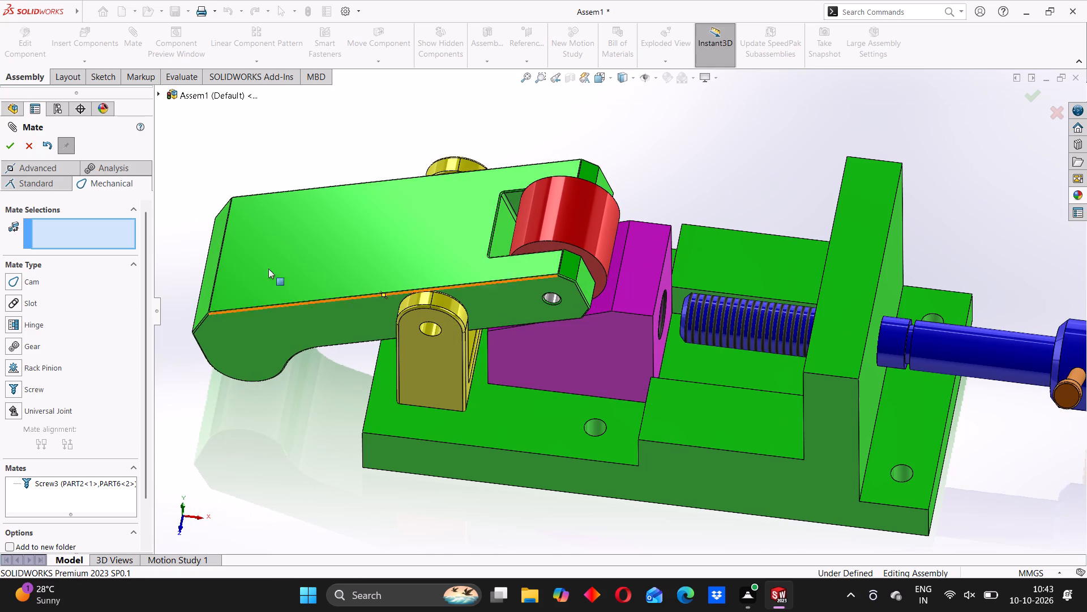
click(28, 146)
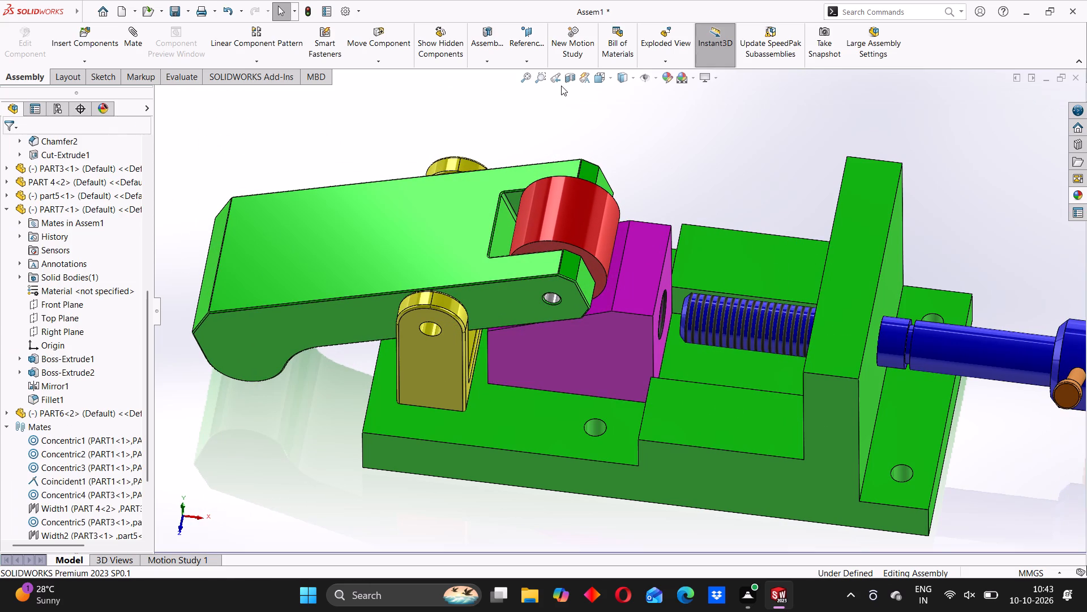
Create a planar section view of the assembly through the Front Plane with 0 mm offset.
click(567, 77)
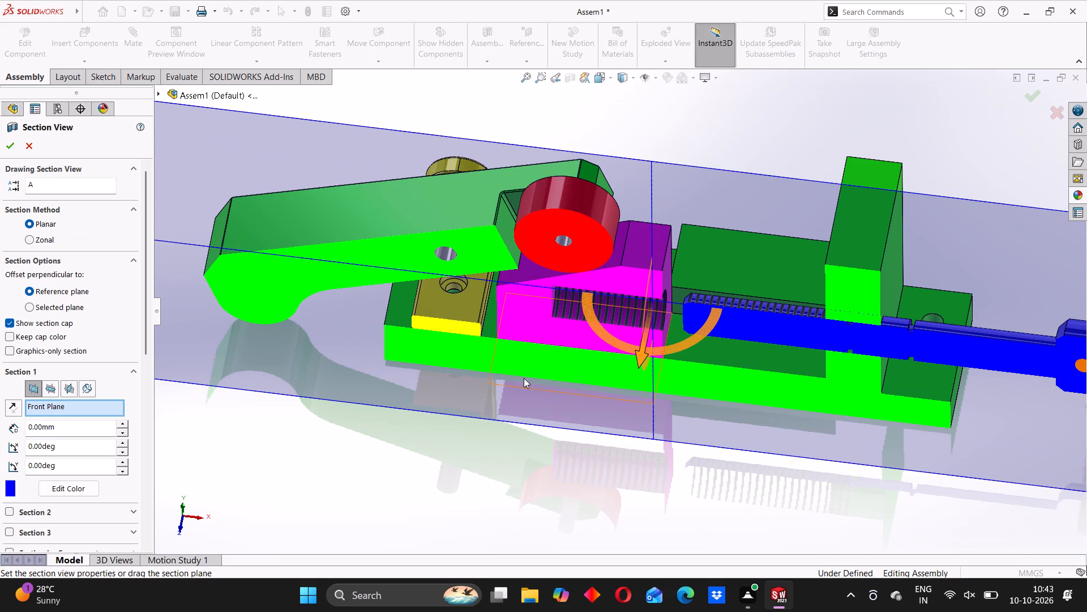
click(5, 146)
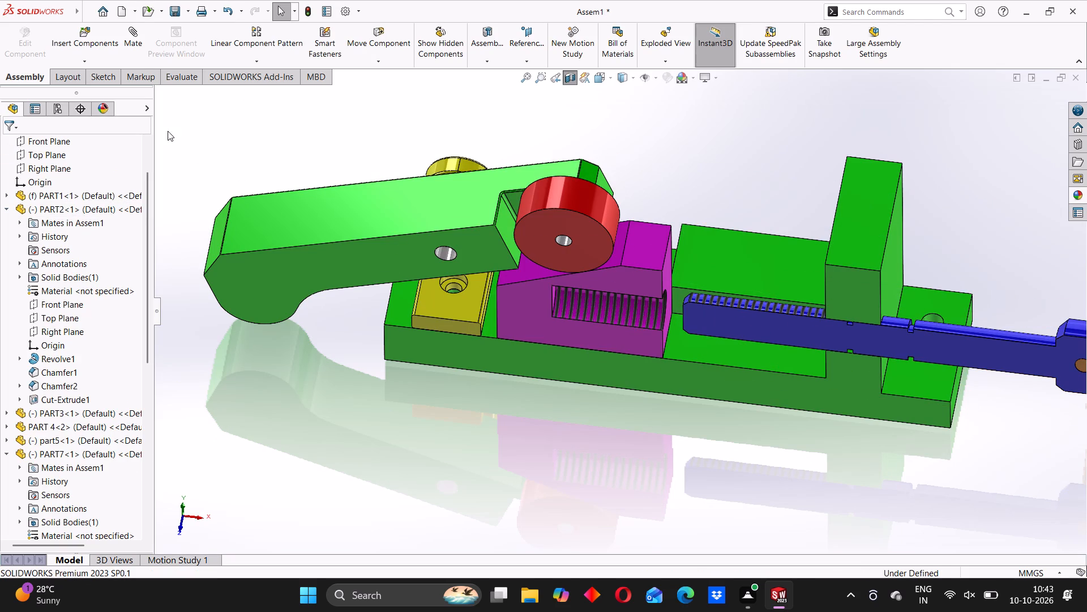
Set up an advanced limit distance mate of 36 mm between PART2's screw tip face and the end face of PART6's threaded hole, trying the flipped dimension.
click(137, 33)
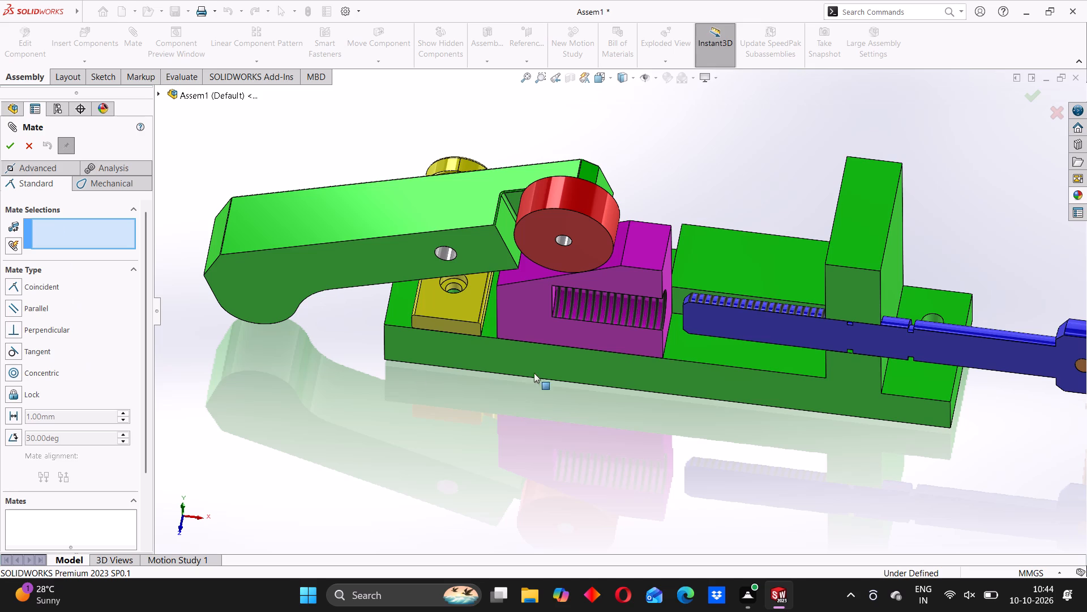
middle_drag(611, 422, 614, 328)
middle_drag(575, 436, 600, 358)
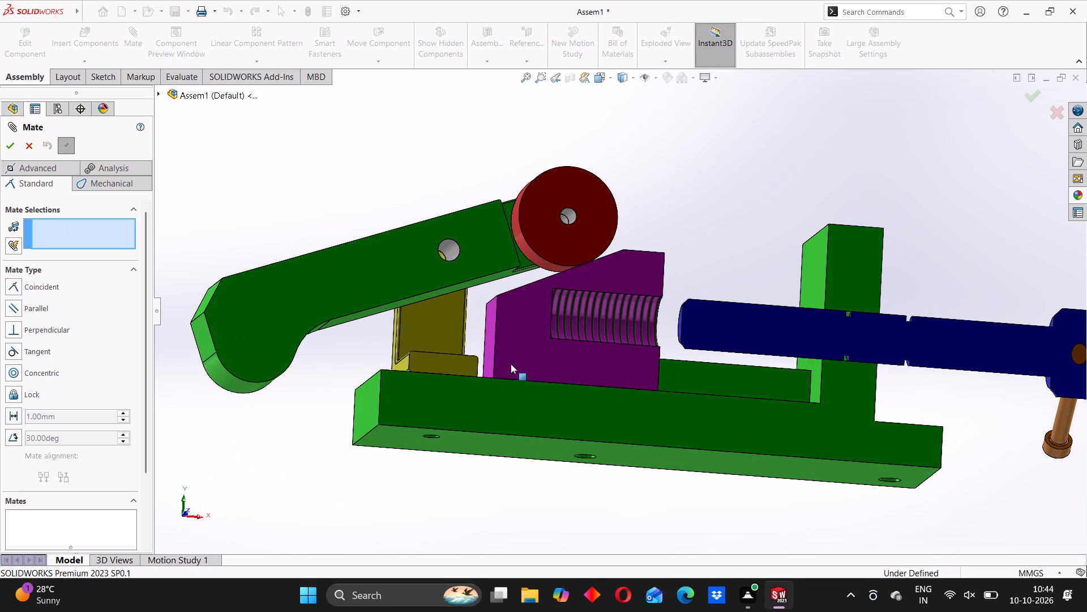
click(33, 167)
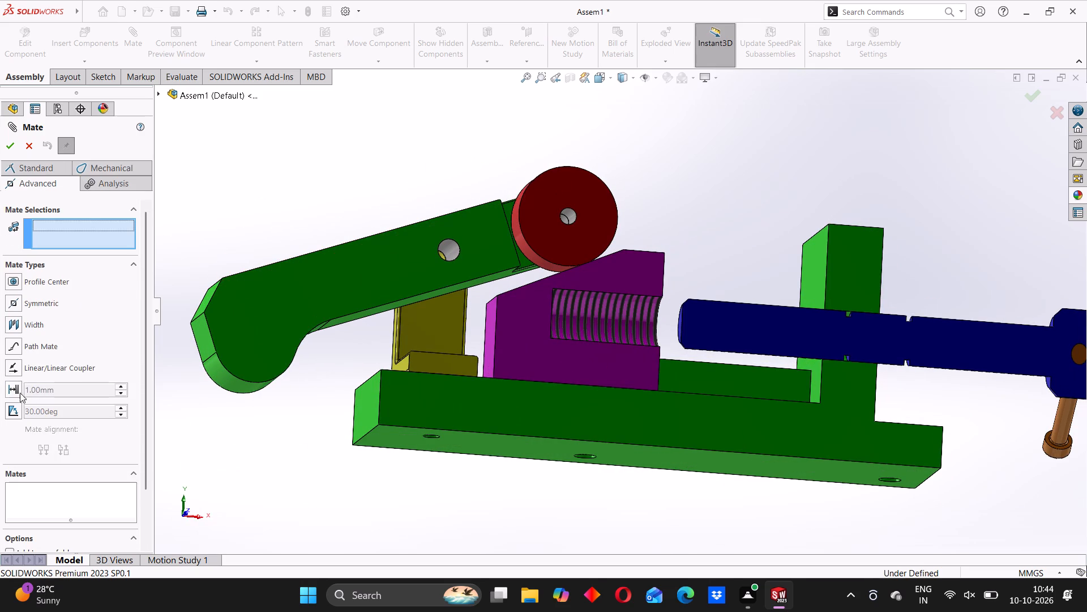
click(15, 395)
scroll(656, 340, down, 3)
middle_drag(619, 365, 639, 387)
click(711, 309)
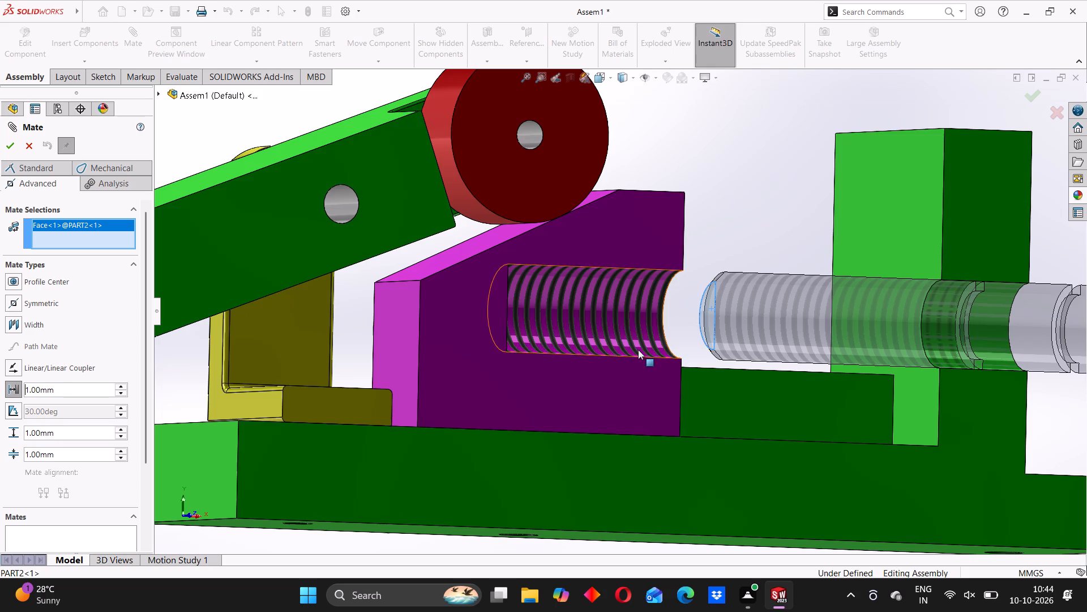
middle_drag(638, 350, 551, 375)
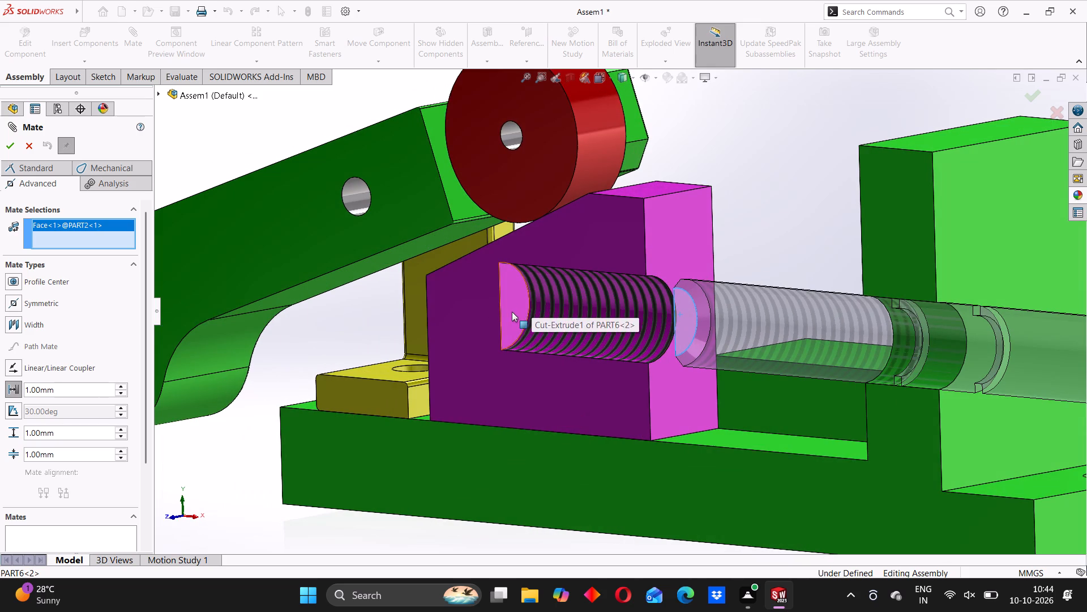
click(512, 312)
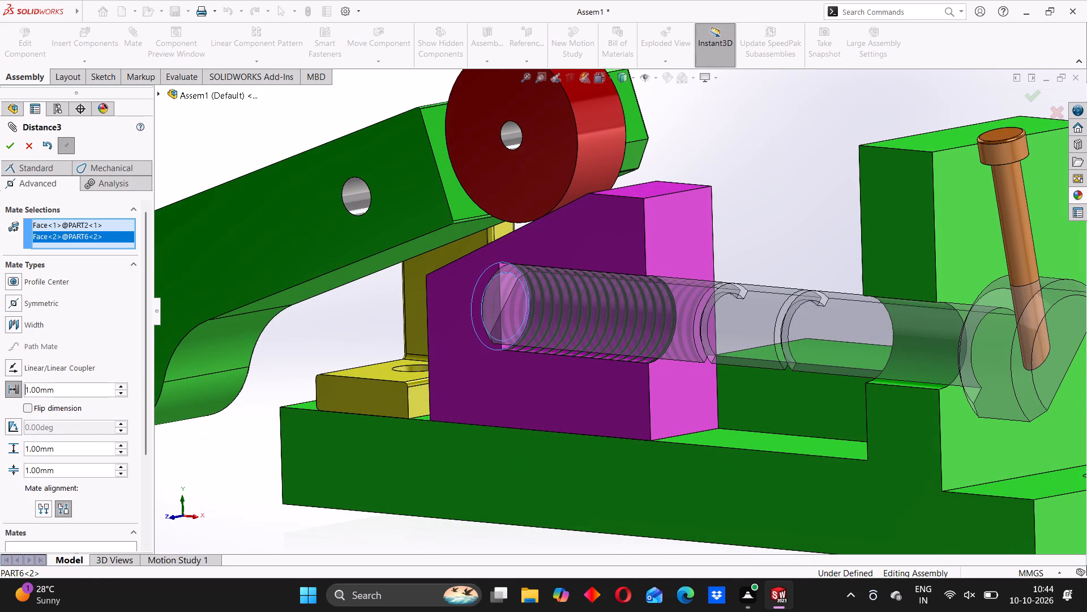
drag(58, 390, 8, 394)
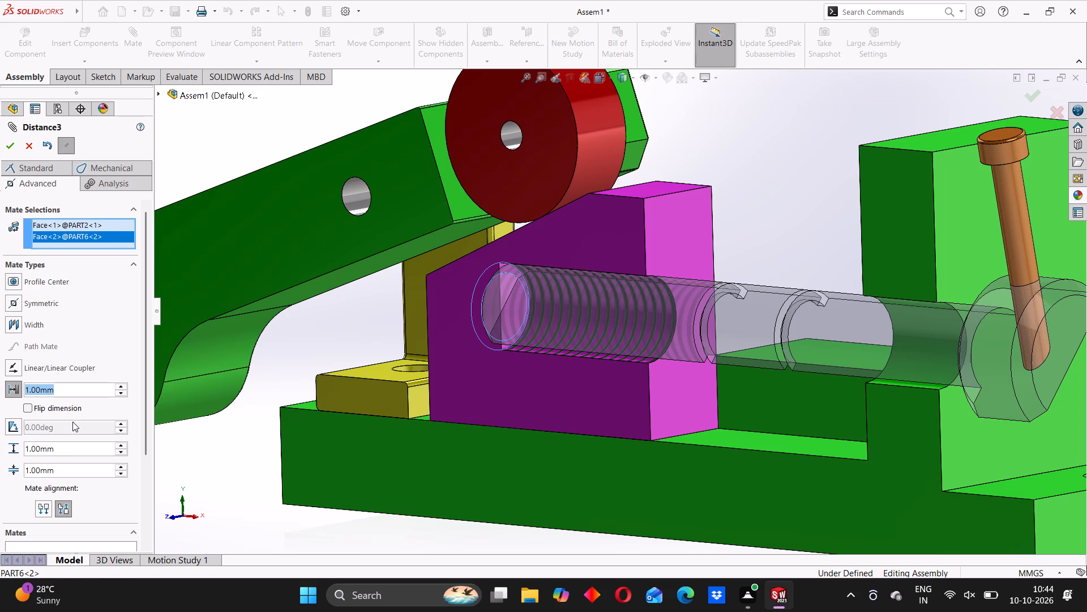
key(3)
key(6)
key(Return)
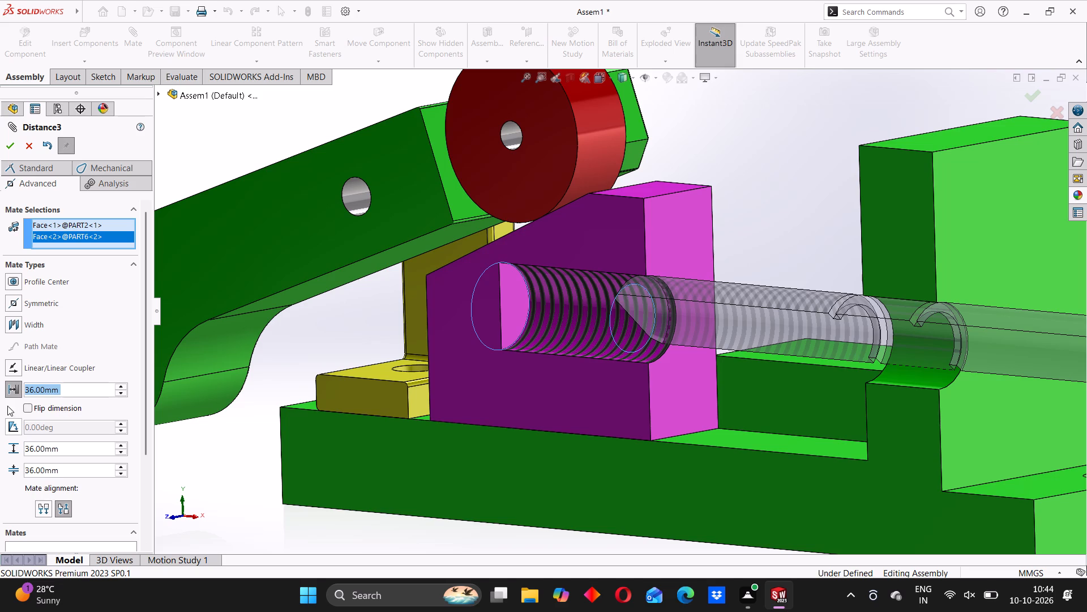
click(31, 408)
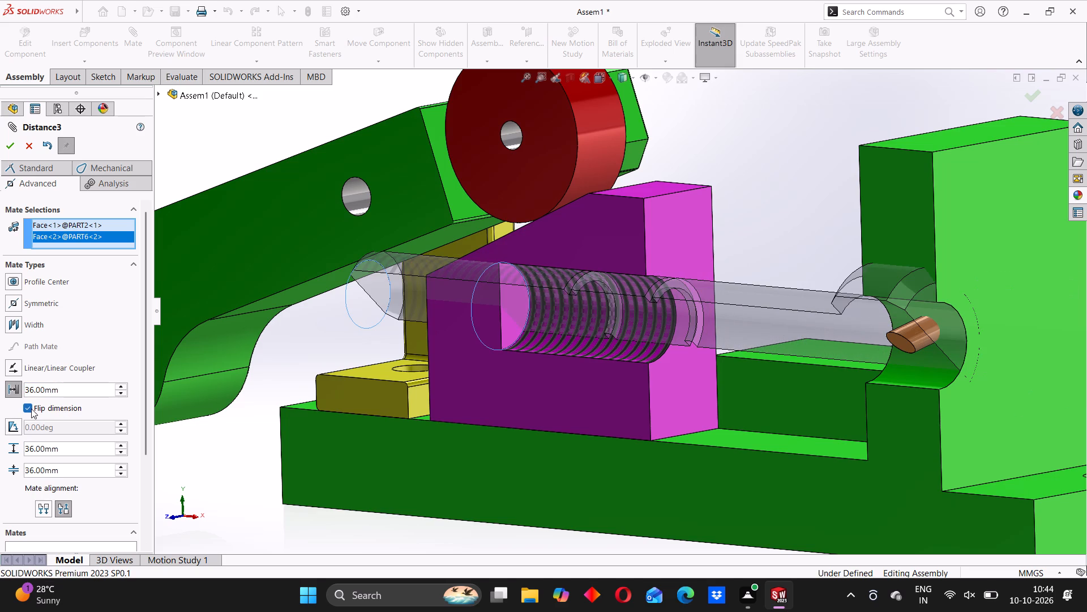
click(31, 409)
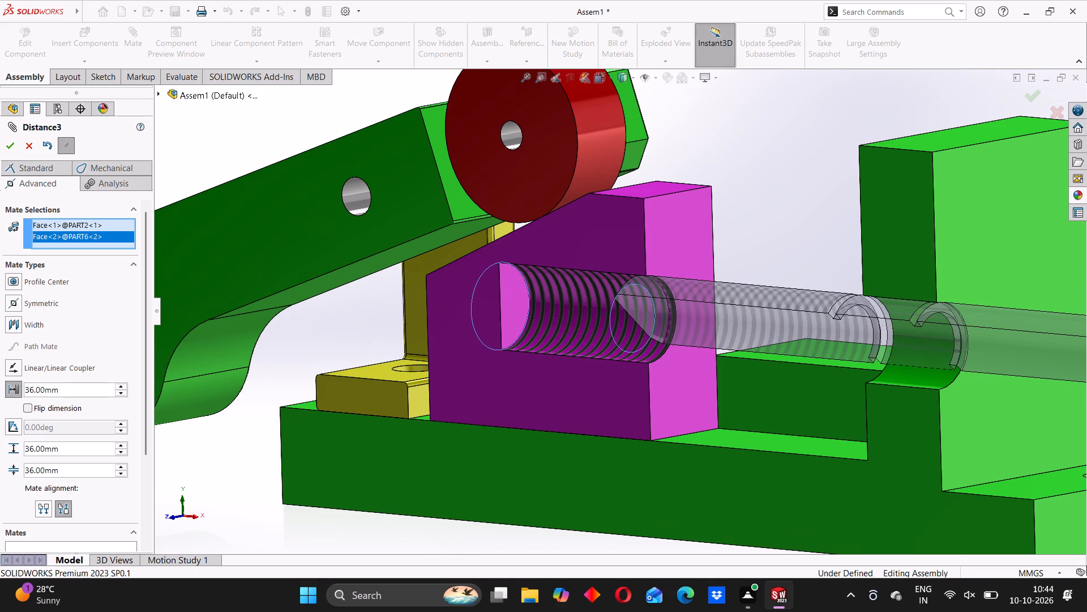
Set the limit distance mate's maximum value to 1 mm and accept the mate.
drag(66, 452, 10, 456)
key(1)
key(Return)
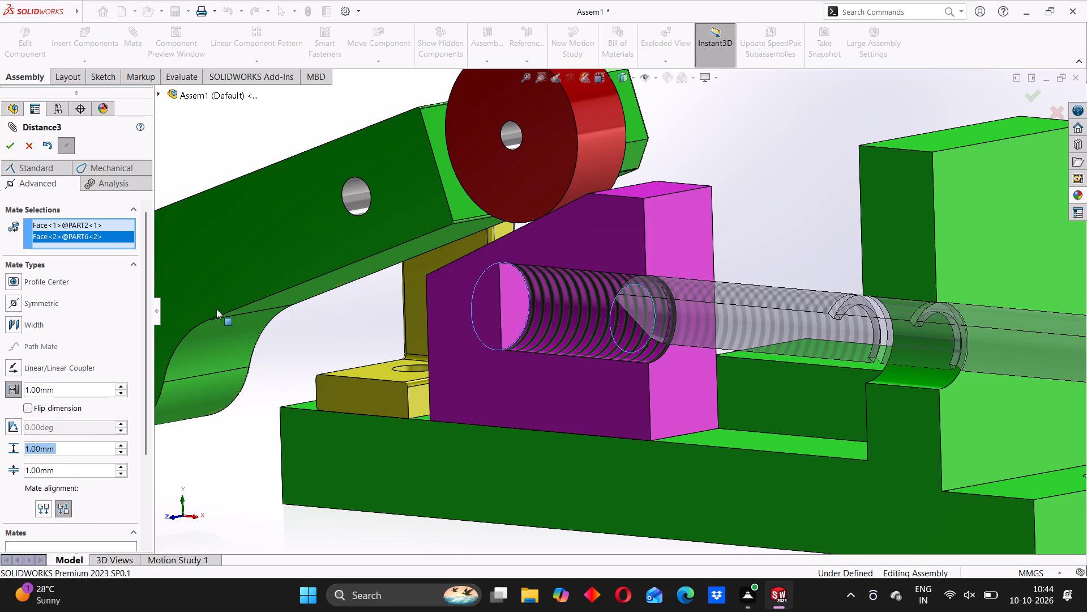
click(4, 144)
Move the screw by its head and handle to check how it carries the PART6 wedge and clamp arm, and leave the Mate command.
scroll(763, 370, up, 4)
middle_drag(755, 381, 801, 388)
drag(965, 306, 956, 355)
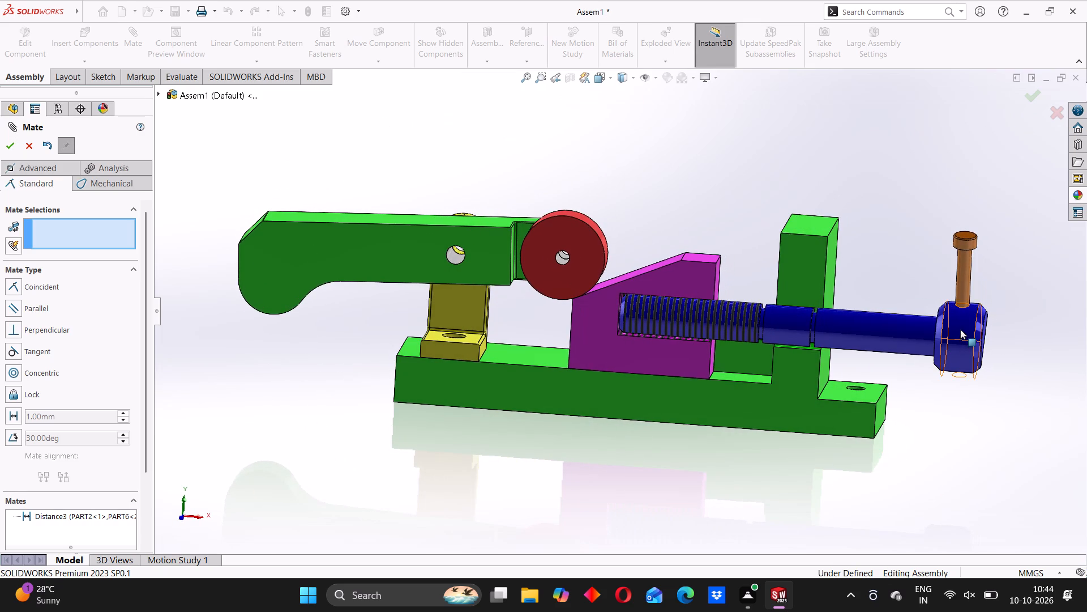
drag(960, 329, 928, 352)
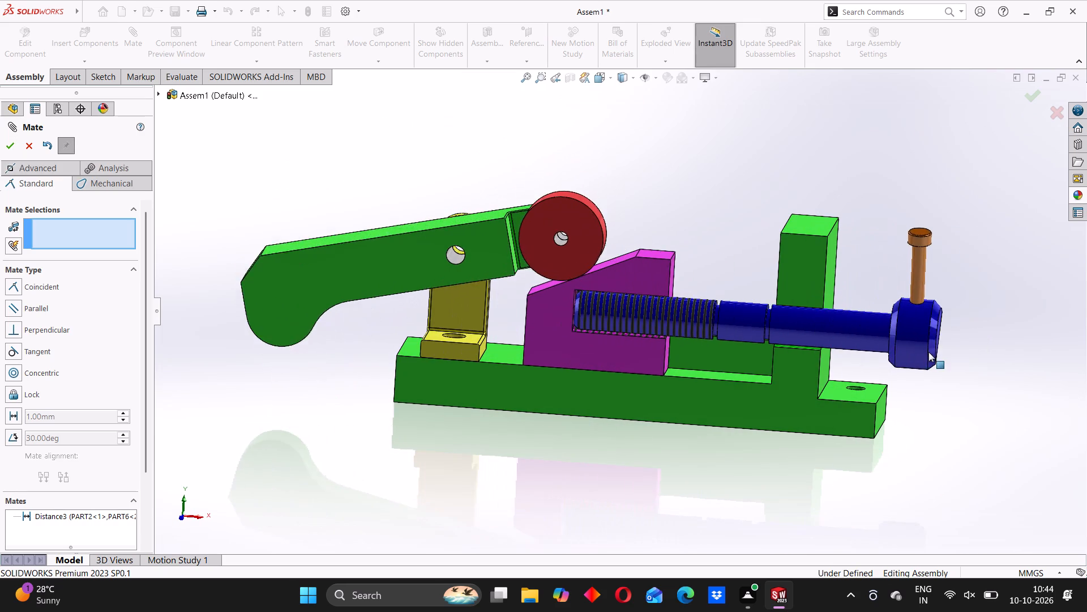
scroll(928, 351, up, 4)
middle_drag(928, 351, 830, 418)
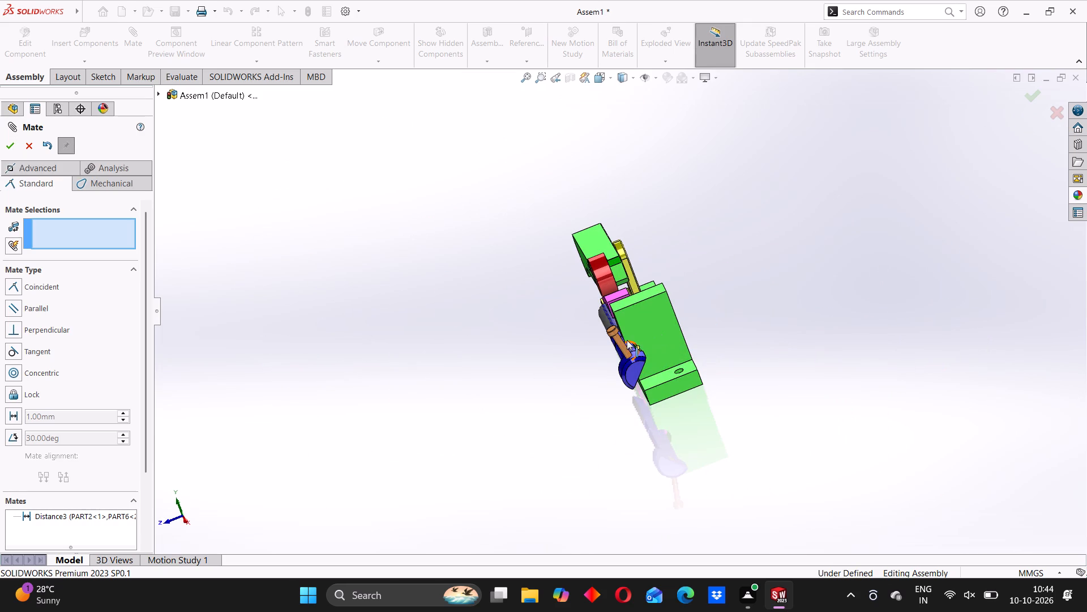
drag(621, 344, 671, 317)
middle_drag(576, 361, 689, 338)
drag(658, 324, 635, 392)
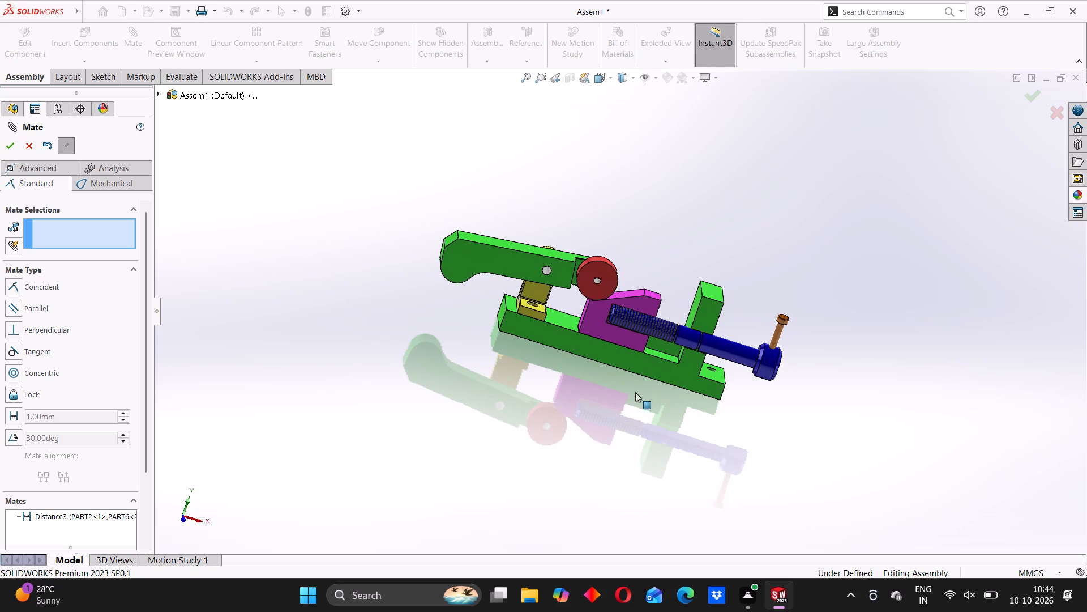
drag(635, 392, 635, 398)
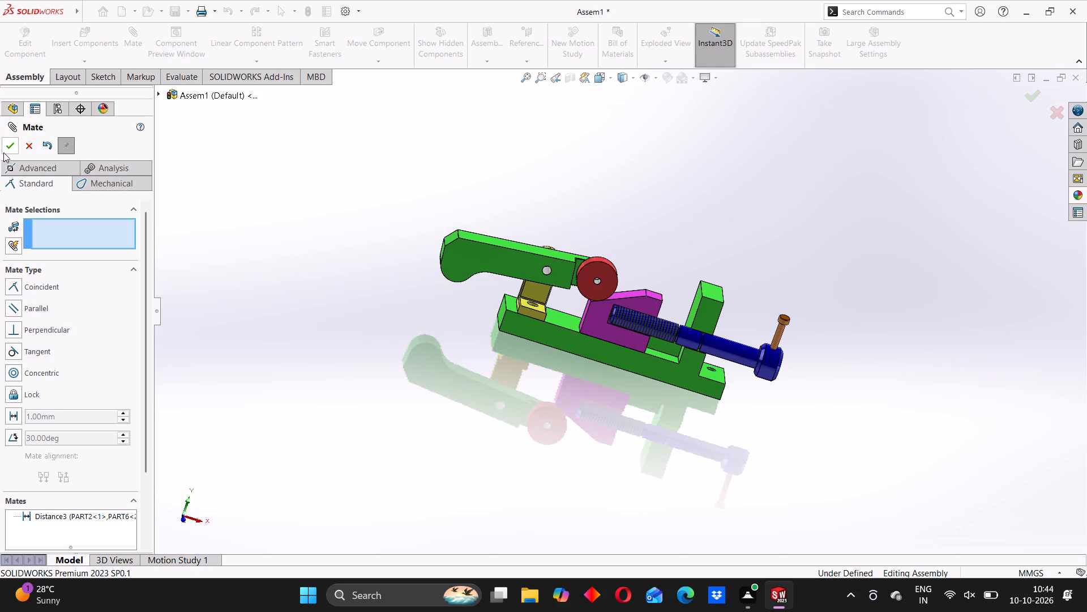
click(14, 144)
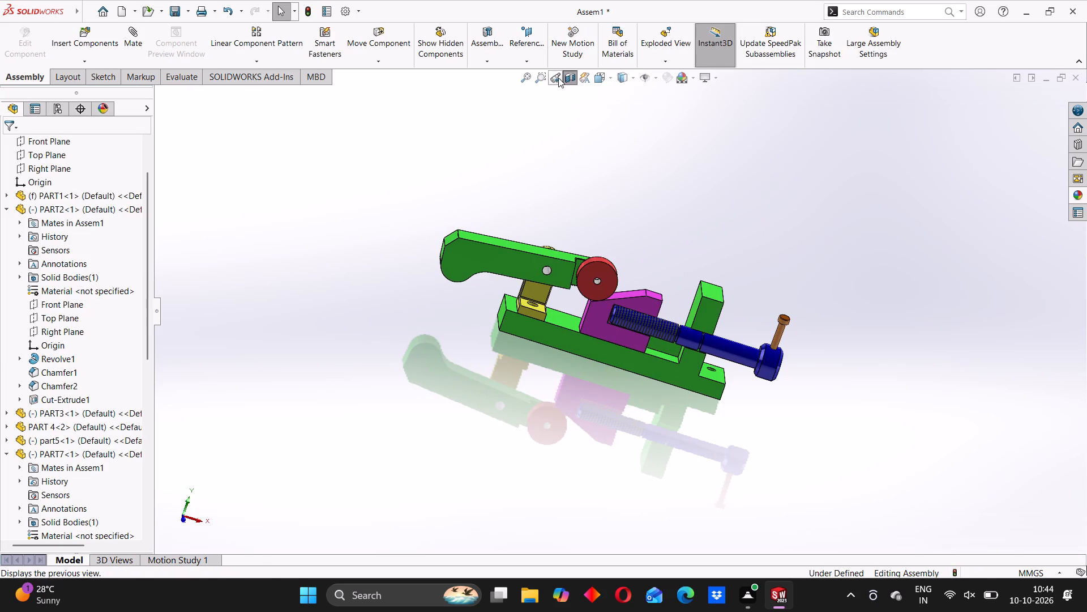
Turn off the section view and try turning the screw by its handle bar and shank to check the motion.
click(566, 78)
middle_drag(772, 386, 709, 432)
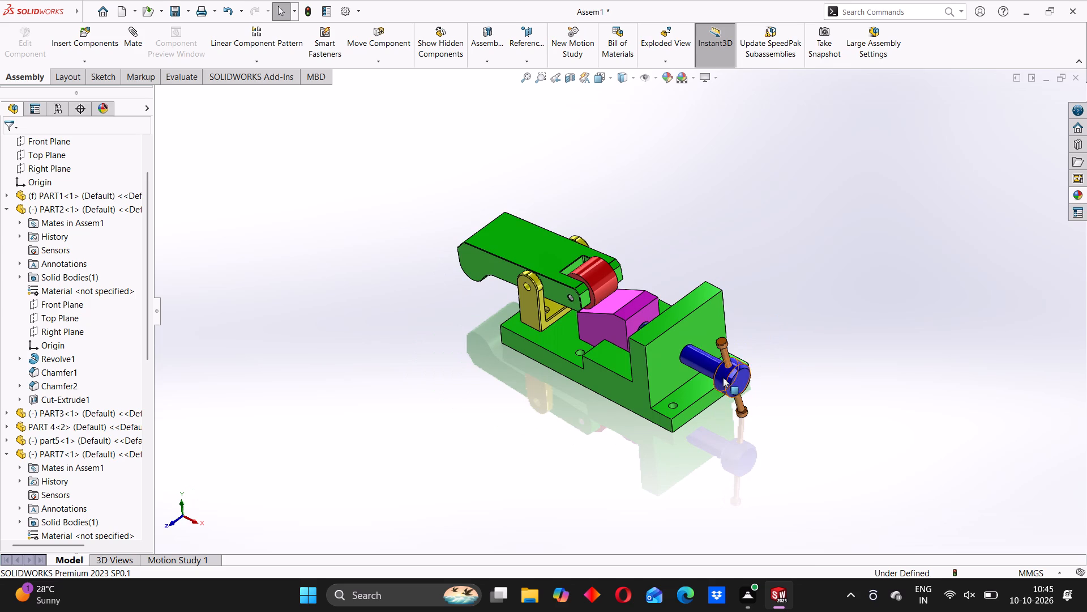
drag(729, 364, 768, 354)
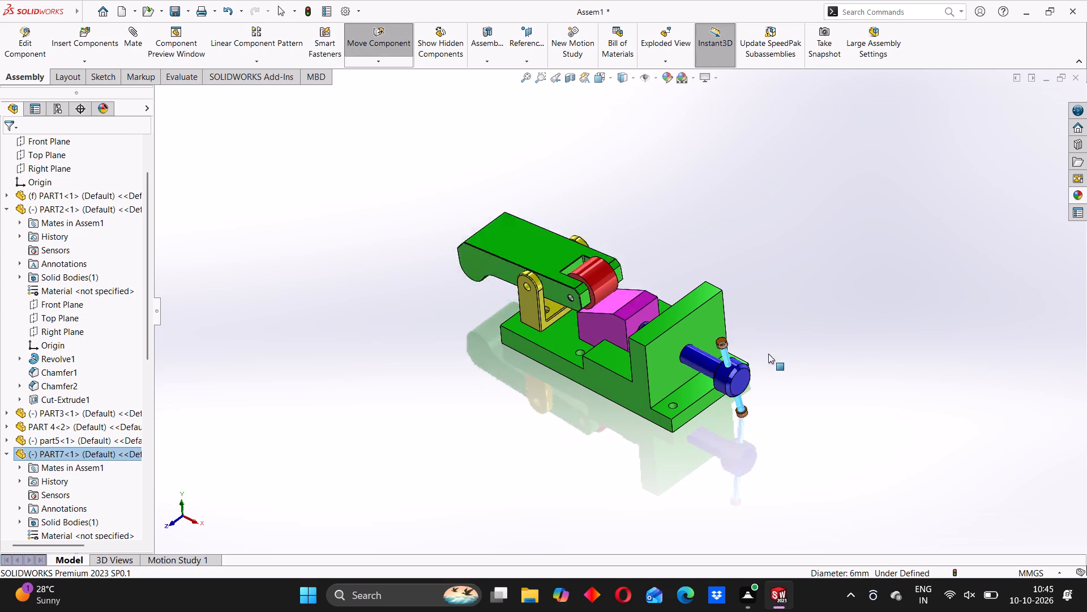
drag(768, 354, 707, 402)
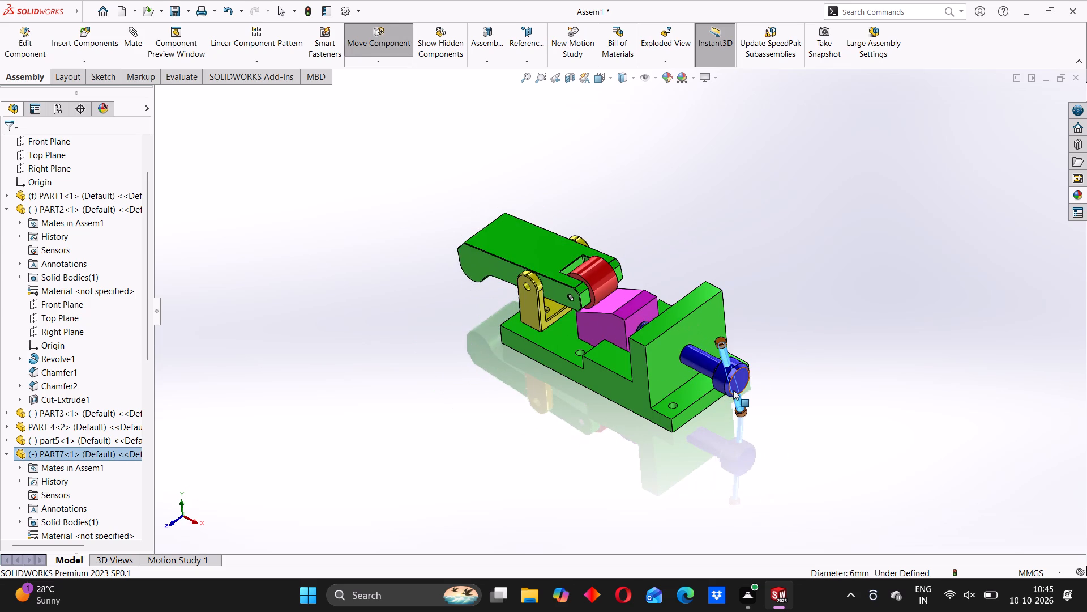
middle_drag(705, 371, 727, 346)
drag(727, 352, 711, 381)
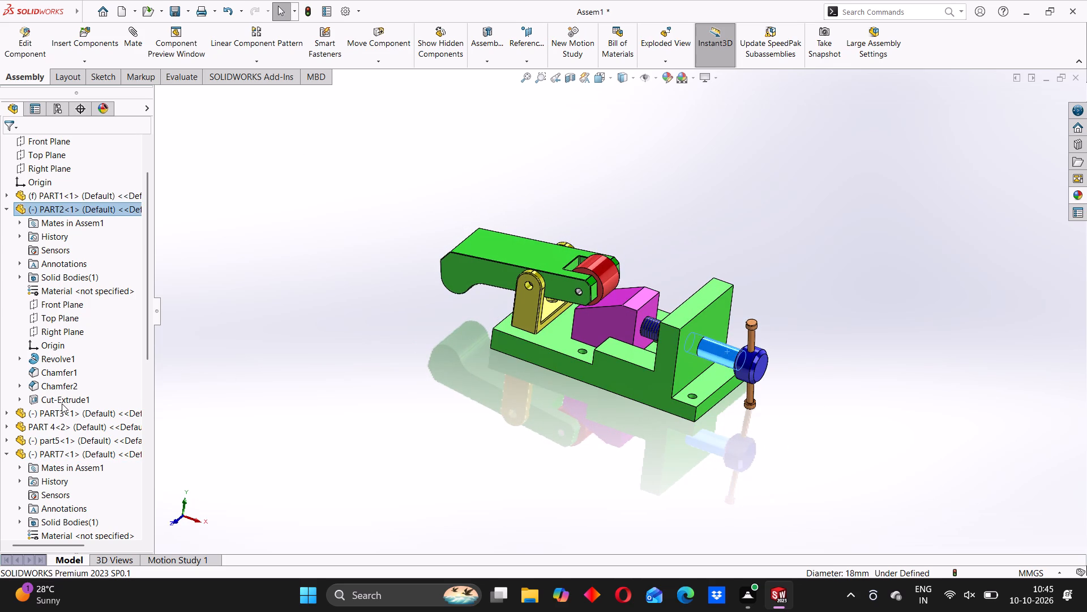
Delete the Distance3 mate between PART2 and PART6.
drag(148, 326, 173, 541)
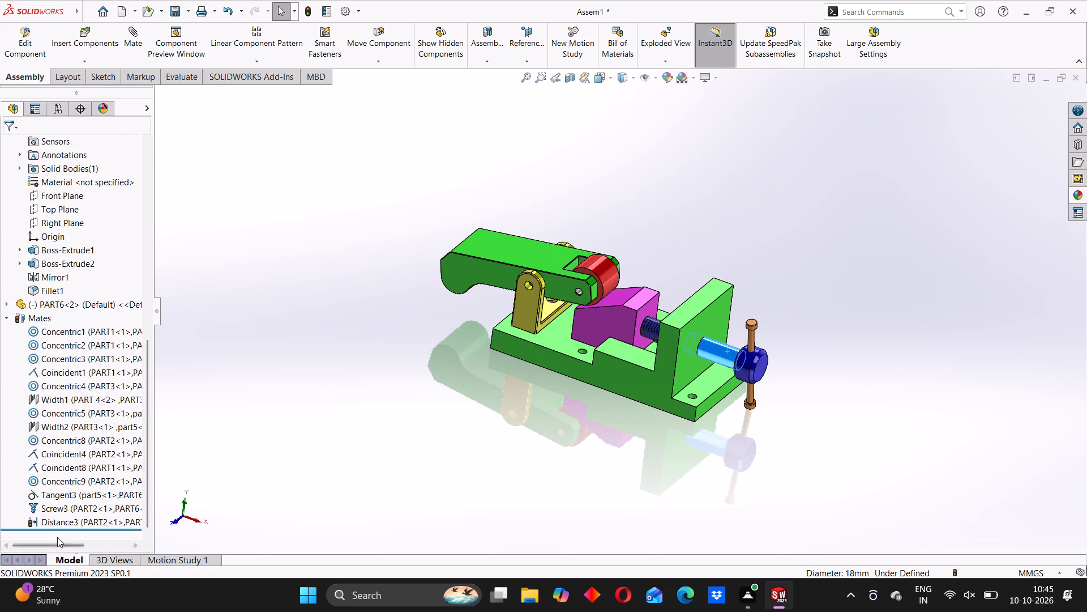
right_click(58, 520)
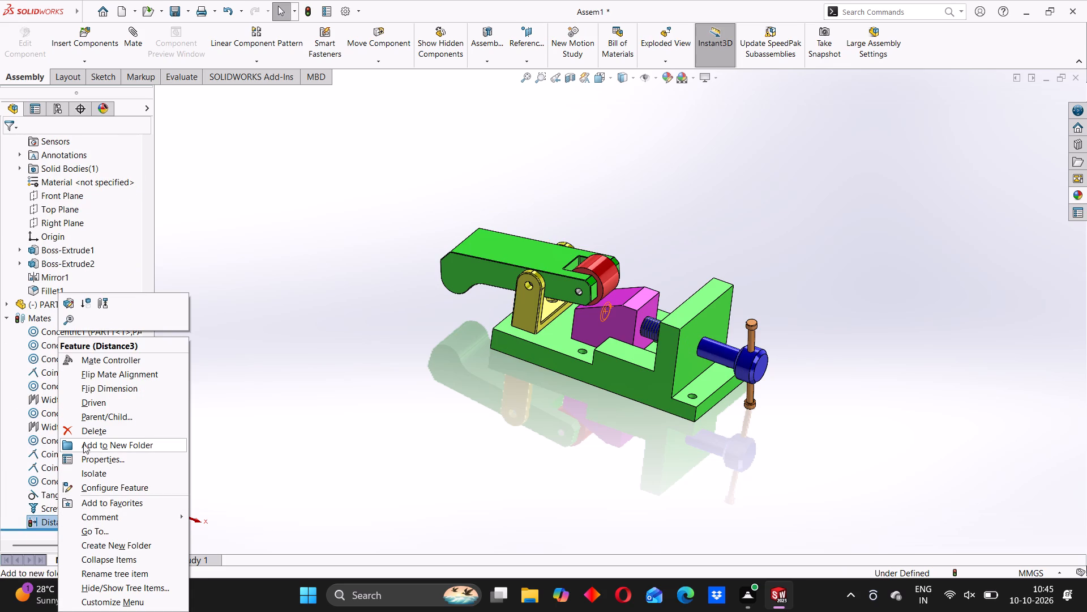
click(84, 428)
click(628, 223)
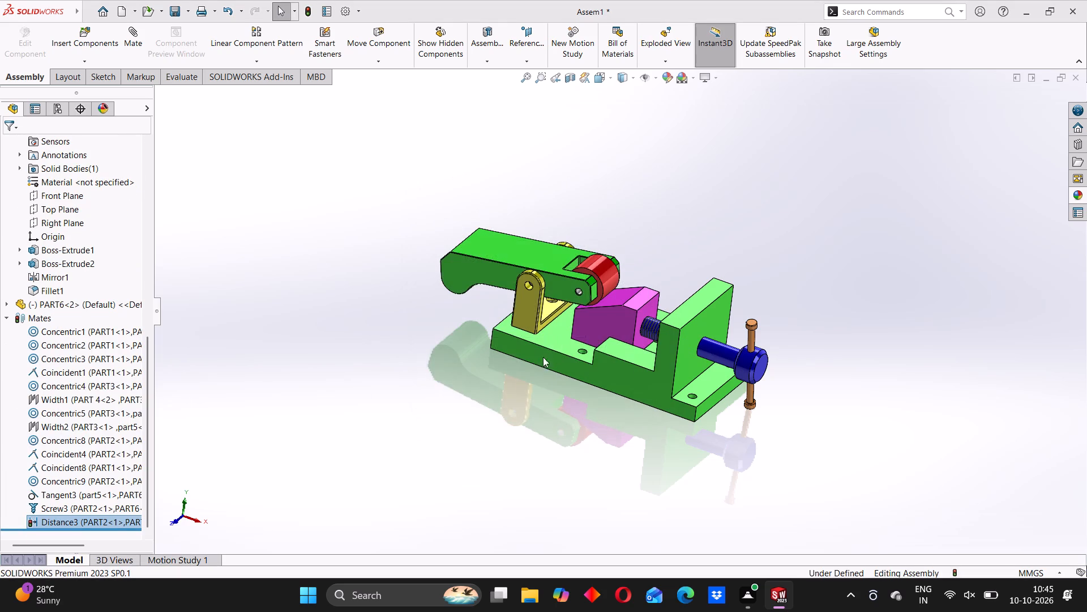
Section the assembly again through the Front Plane with a planar section view at 0 mm offset.
middle_drag(542, 391, 583, 395)
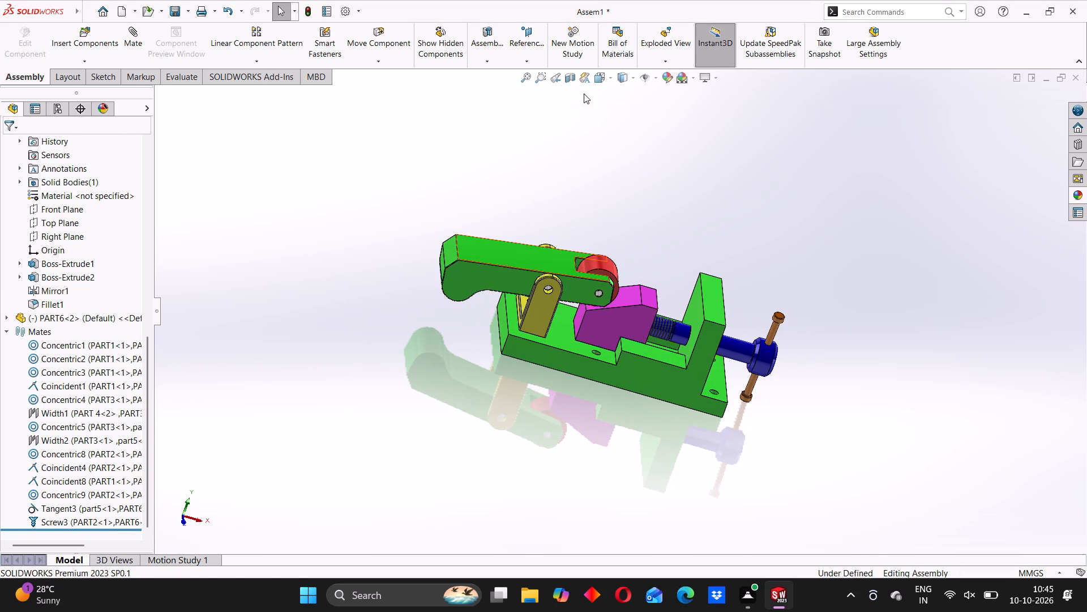
click(571, 78)
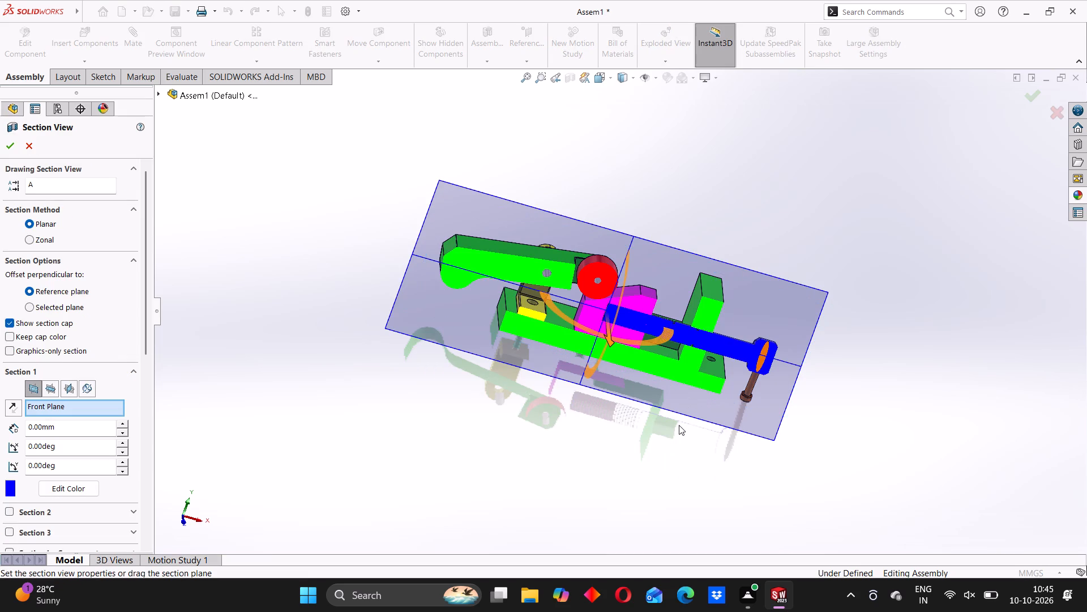
middle_drag(679, 426, 640, 426)
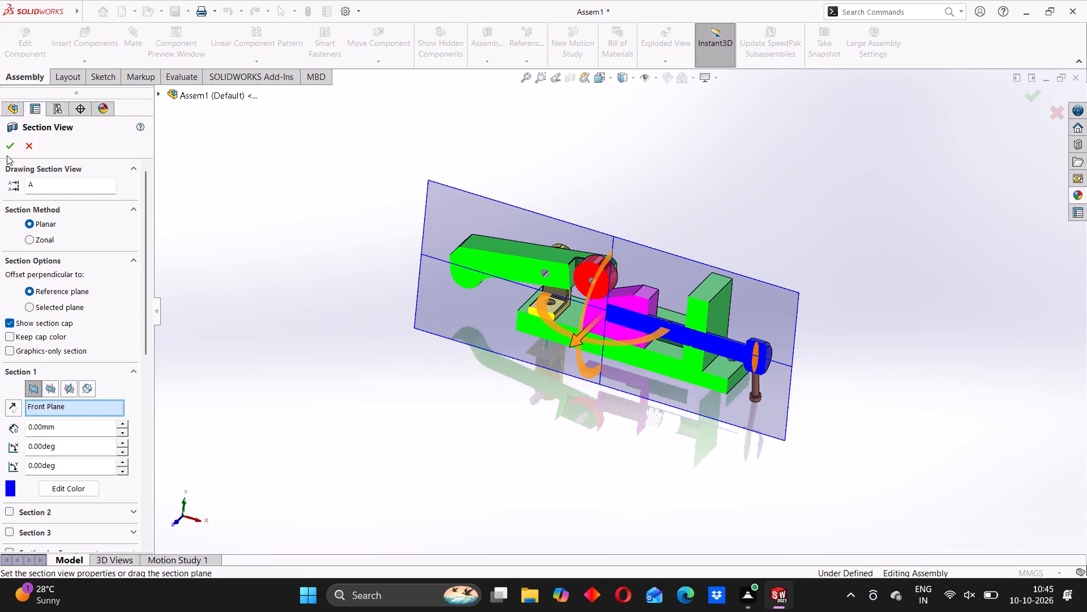
click(11, 148)
Pull the sectioned PART2 screw to check how it moves with the PART6 wedge and the clamp arm.
middle_drag(724, 421, 739, 399)
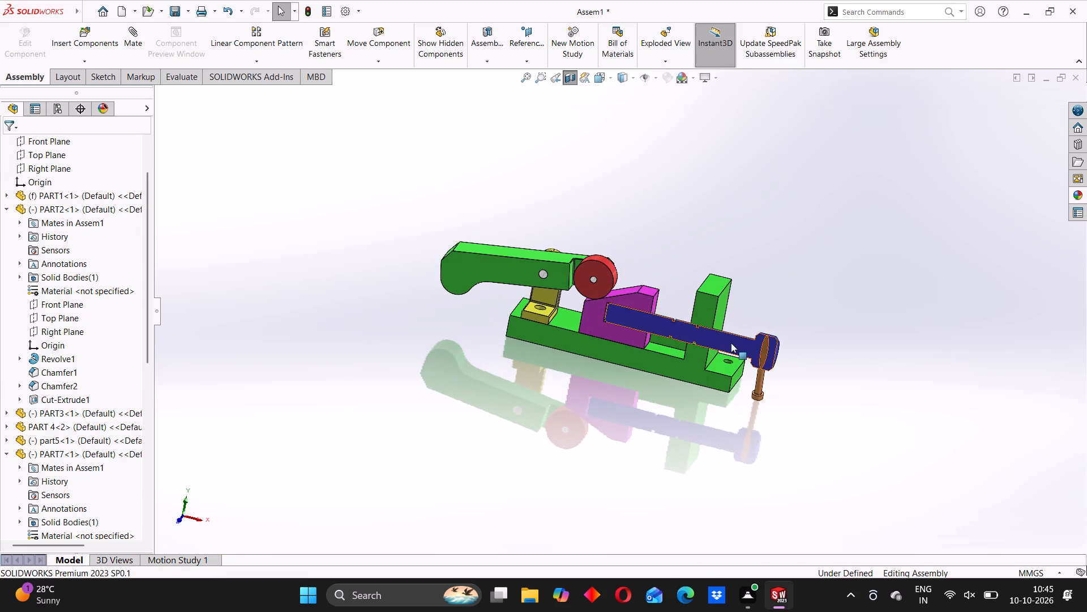
drag(730, 342, 754, 352)
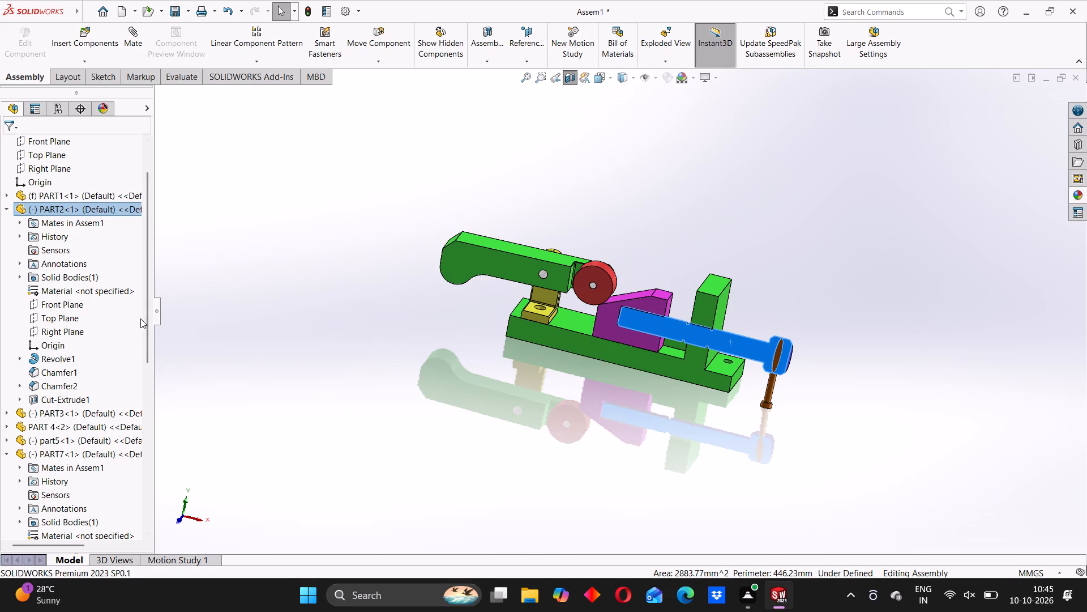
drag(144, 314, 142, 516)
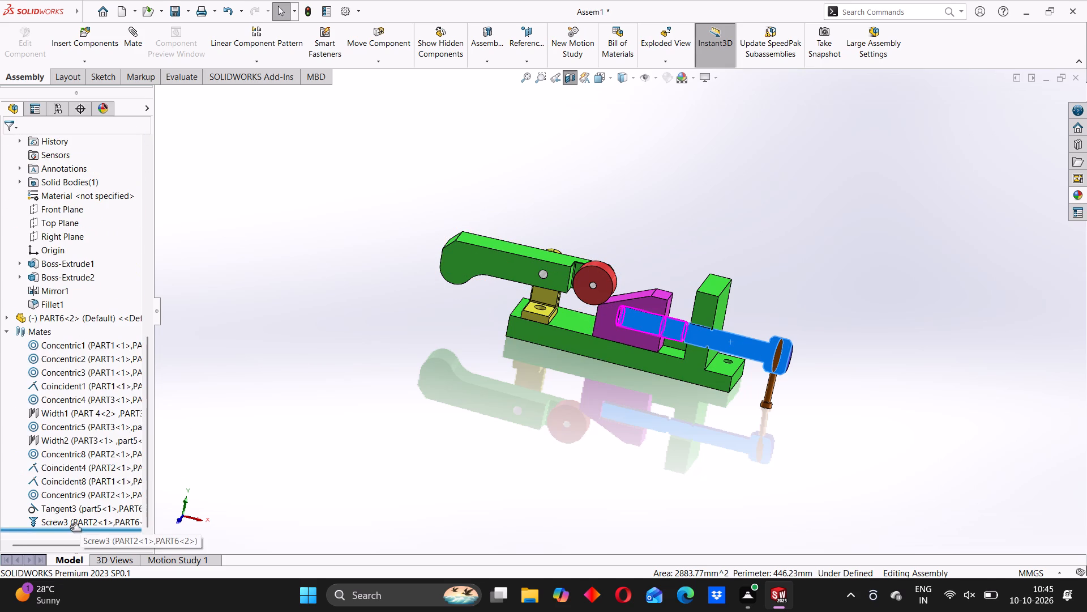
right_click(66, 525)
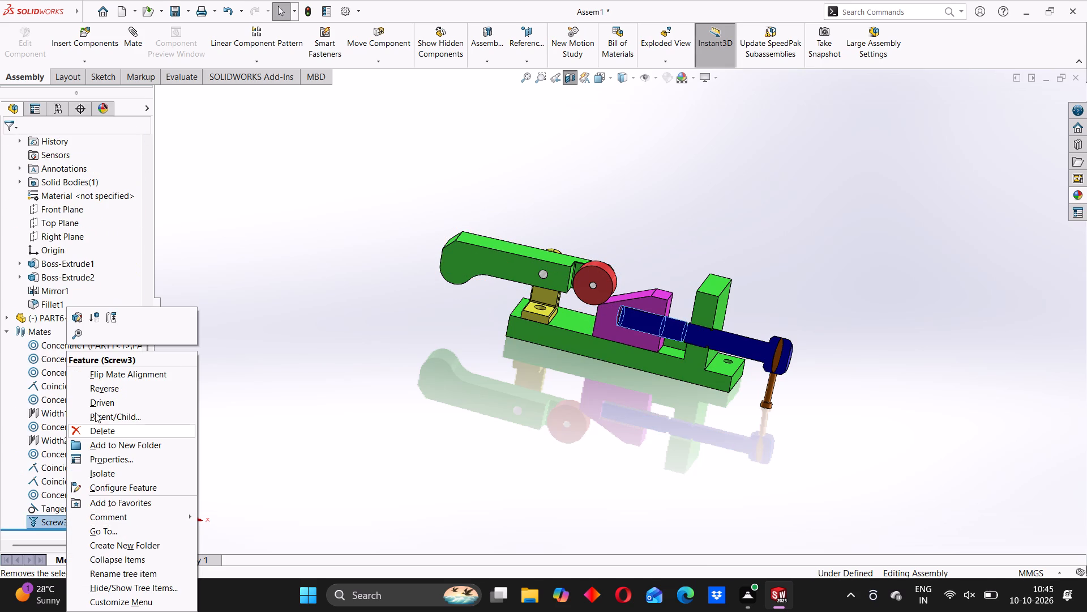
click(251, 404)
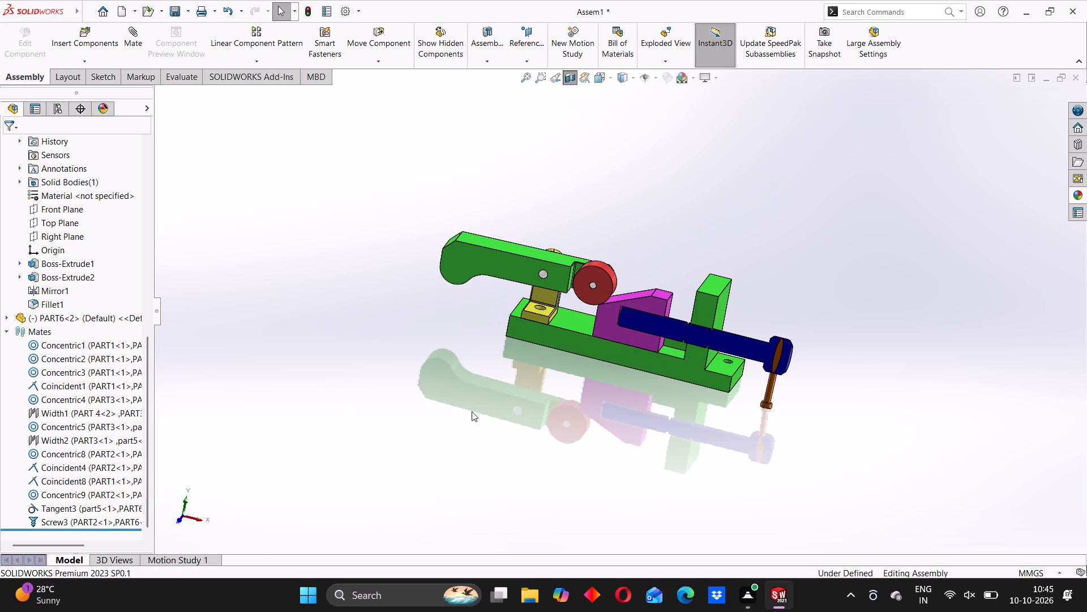
Delete the Screw3 mate between the PART2 screw and the PART6 wedge.
drag(622, 316, 640, 320)
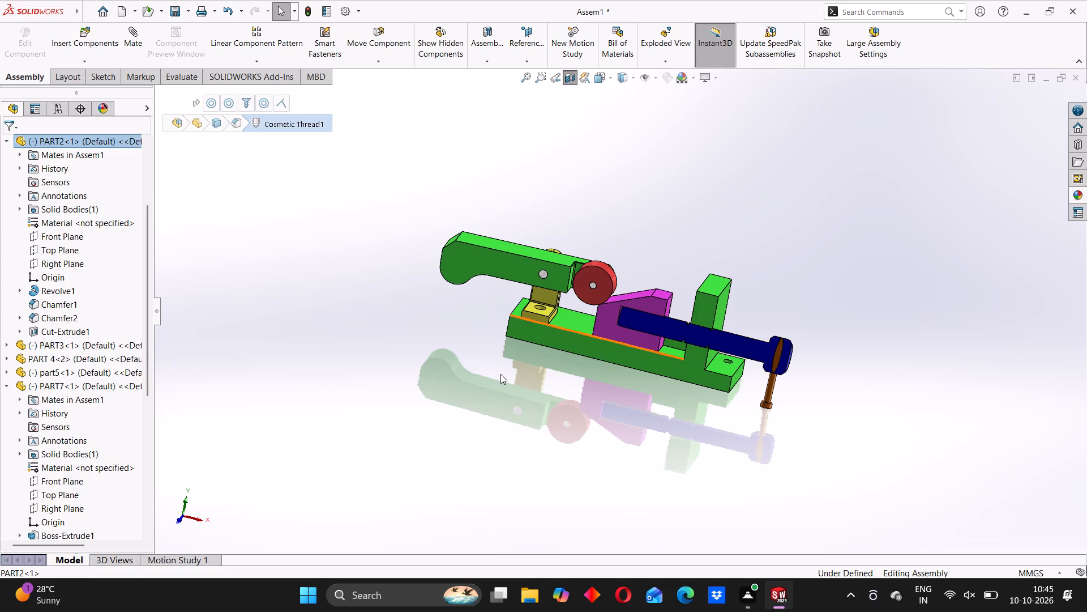
drag(148, 283, 157, 339)
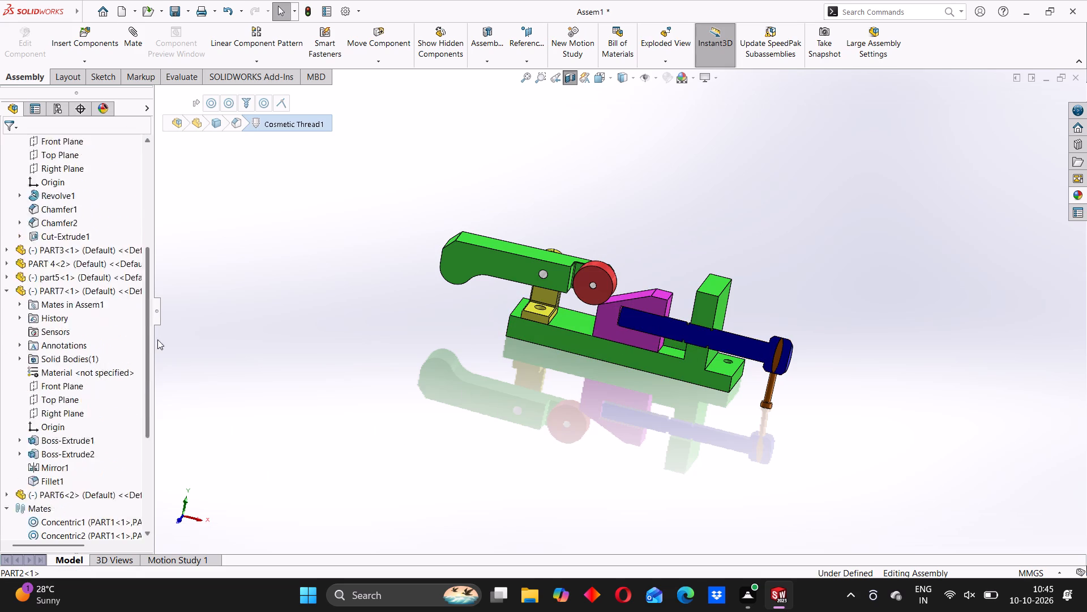
drag(157, 339, 135, 480)
right_click(73, 520)
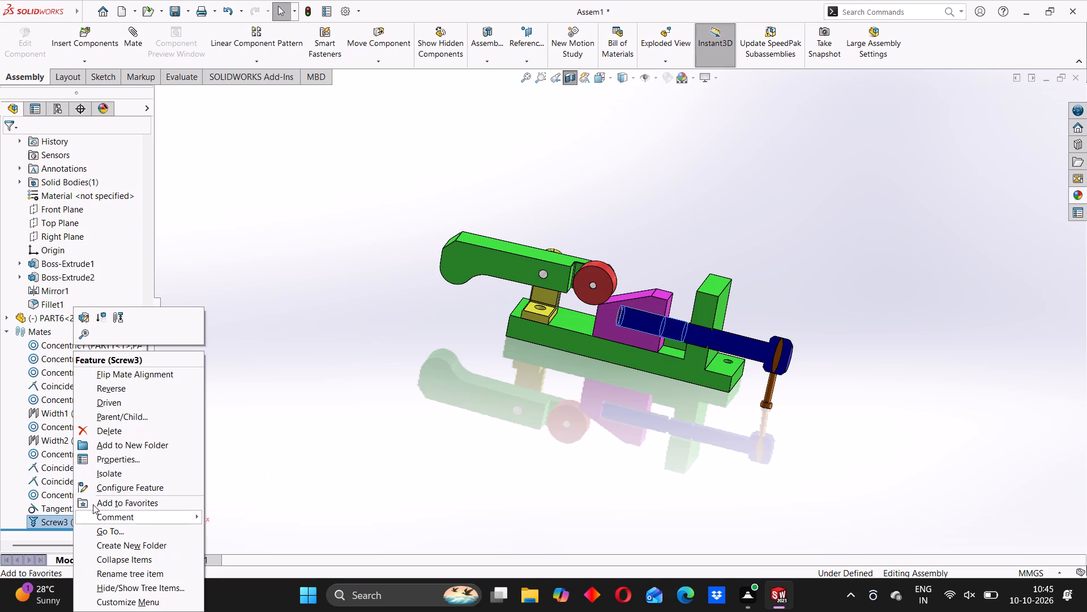
click(106, 433)
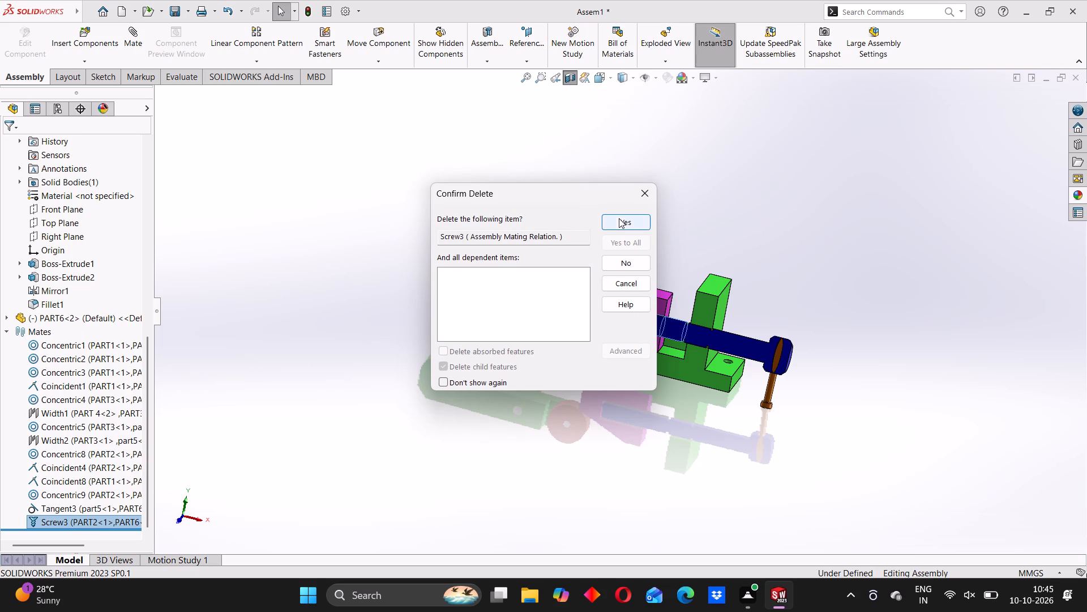
click(633, 220)
Pull the freed PART2 screw along its axis out of the PART6 wedge's threaded hole towards the handle end.
drag(725, 346, 815, 364)
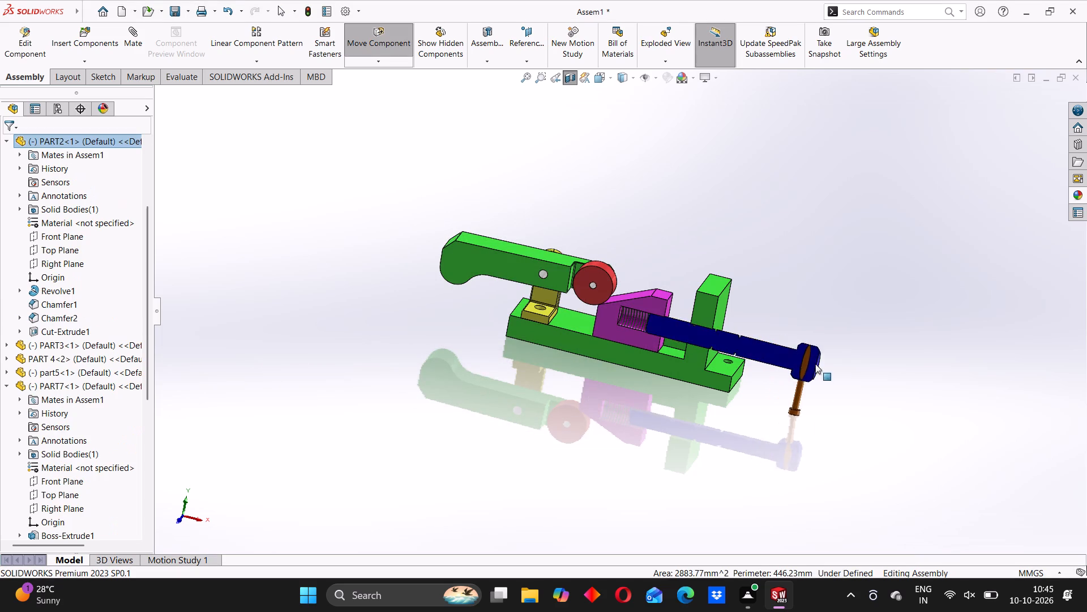
drag(815, 364, 814, 388)
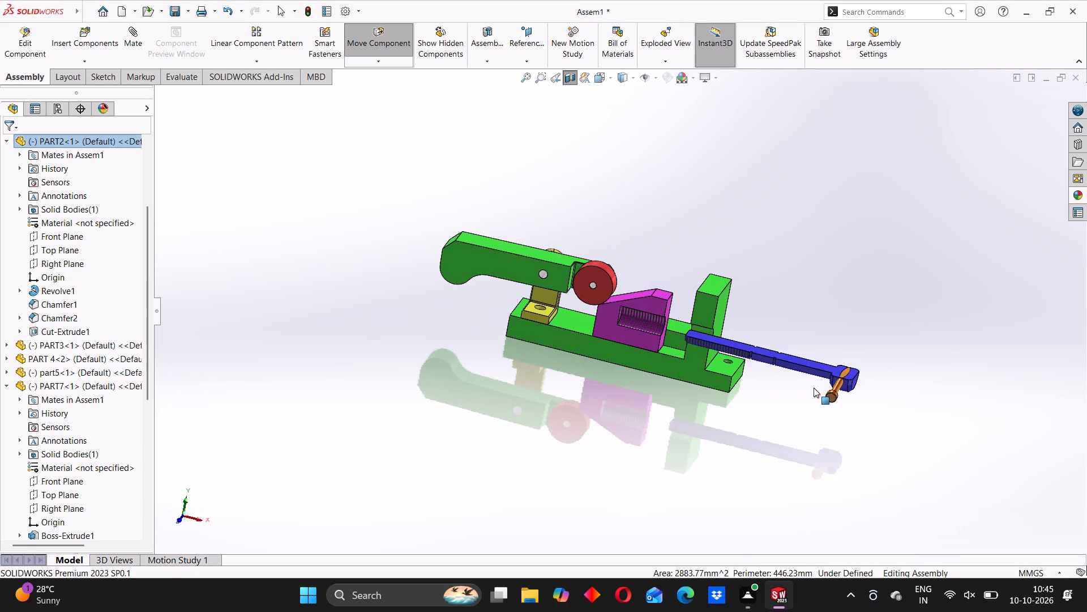
drag(814, 388, 836, 363)
Start a new assembly mate for the pulled-out PART2 screw.
scroll(726, 354, down, 2)
scroll(670, 332, down, 2)
scroll(507, 339, up, 2)
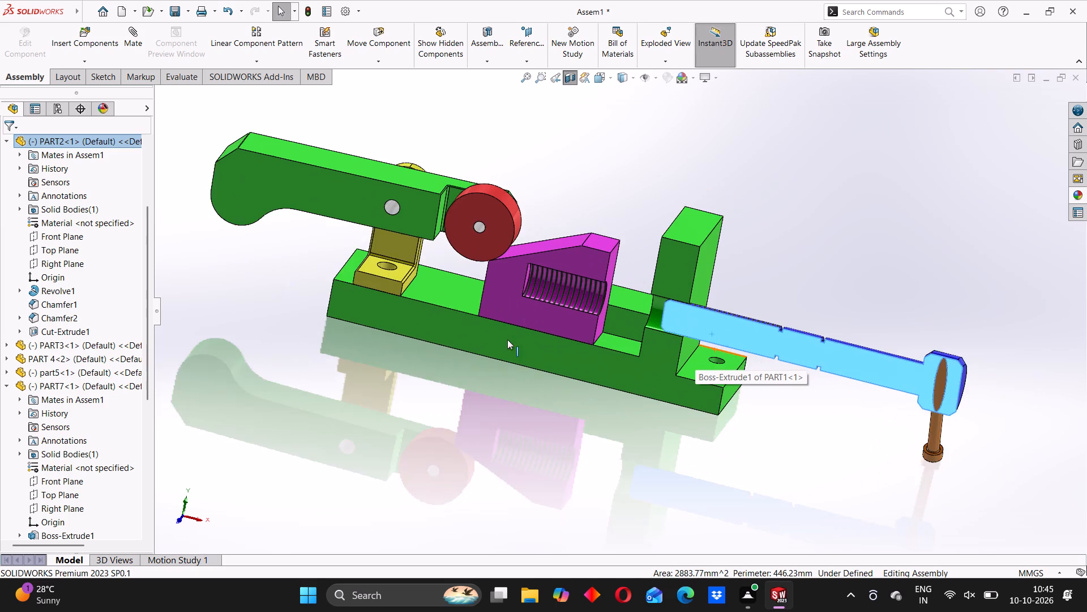
click(134, 53)
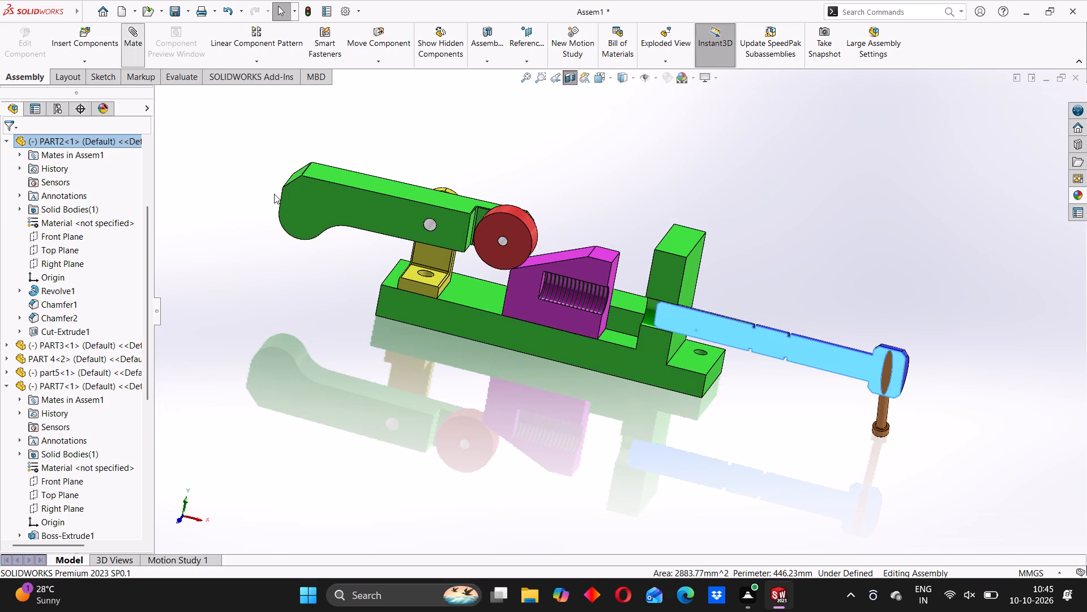
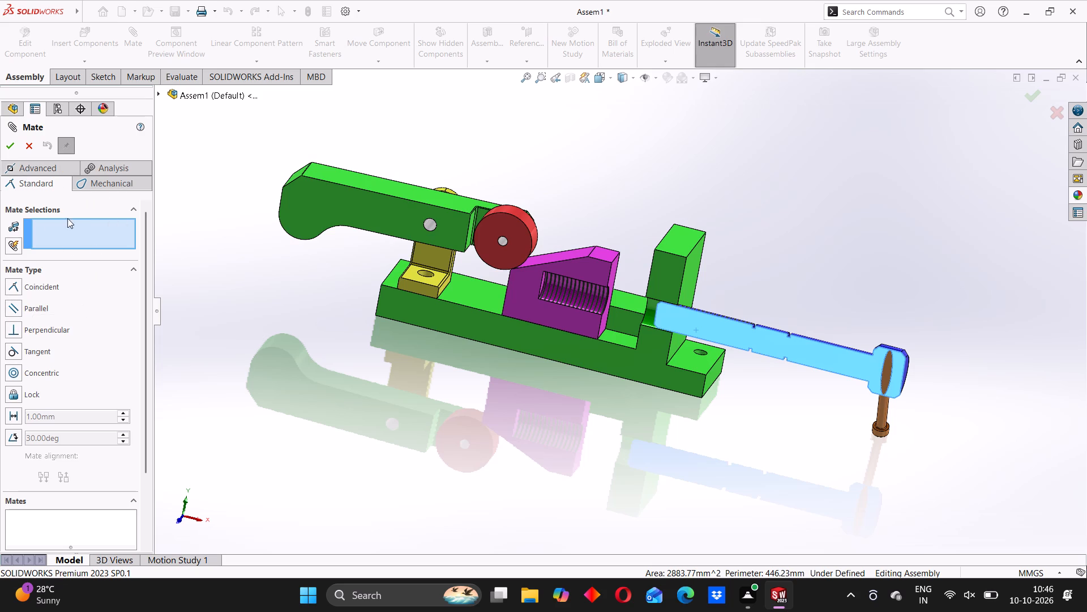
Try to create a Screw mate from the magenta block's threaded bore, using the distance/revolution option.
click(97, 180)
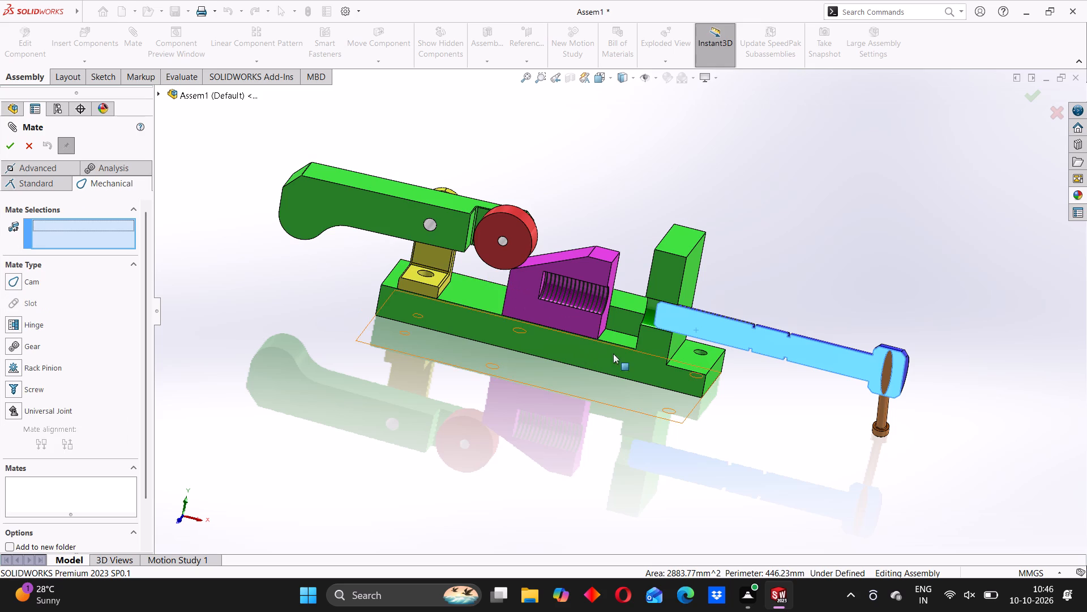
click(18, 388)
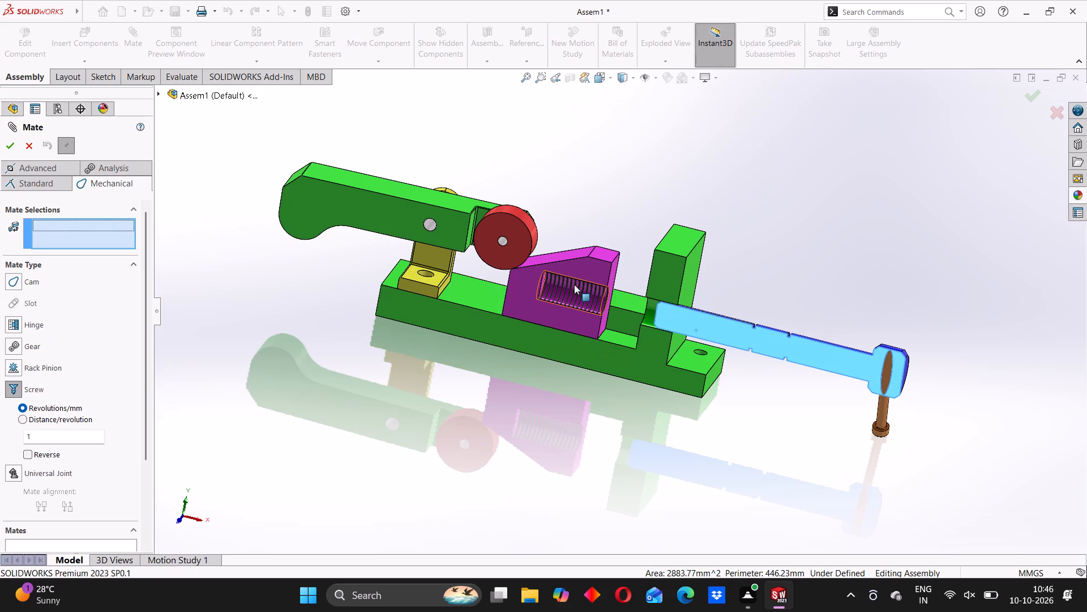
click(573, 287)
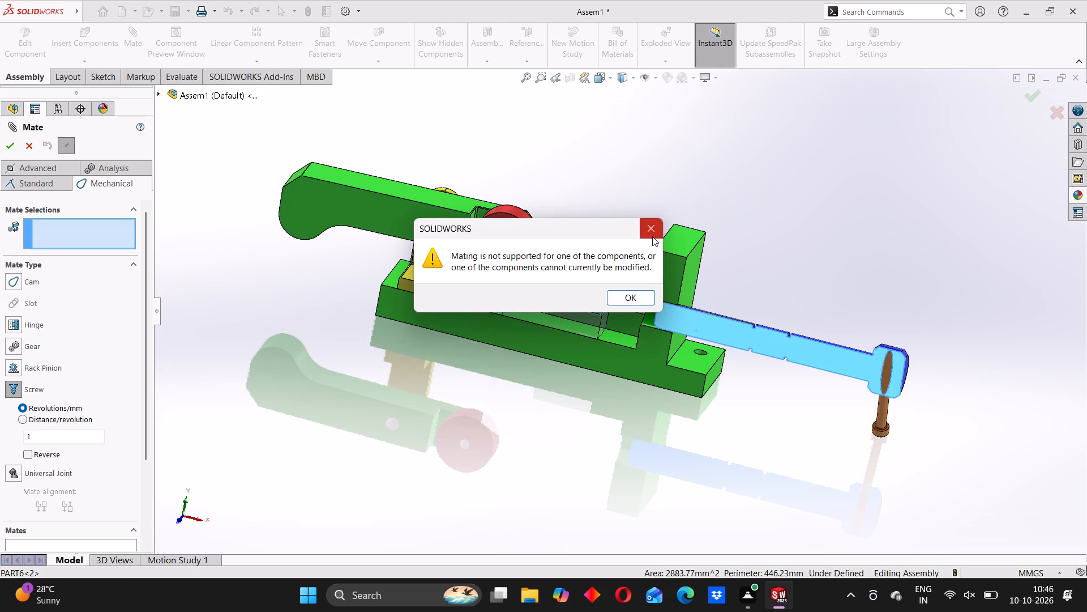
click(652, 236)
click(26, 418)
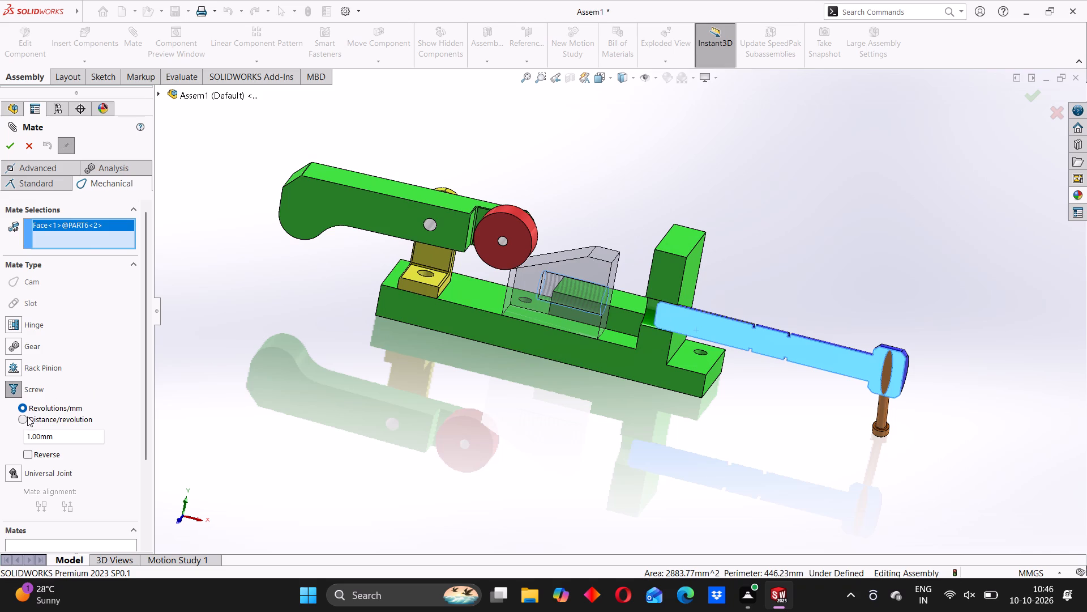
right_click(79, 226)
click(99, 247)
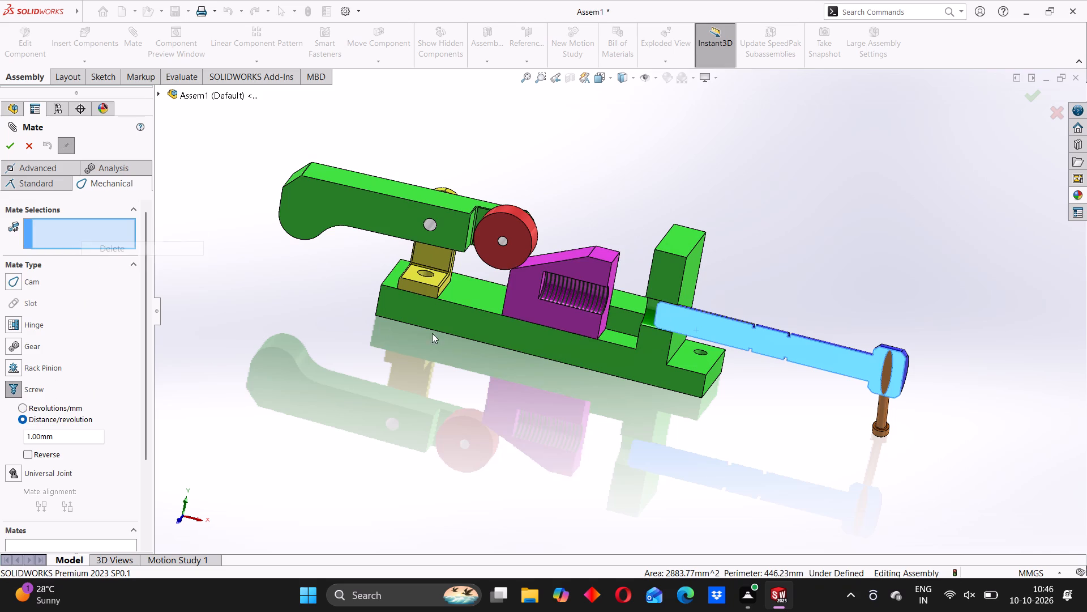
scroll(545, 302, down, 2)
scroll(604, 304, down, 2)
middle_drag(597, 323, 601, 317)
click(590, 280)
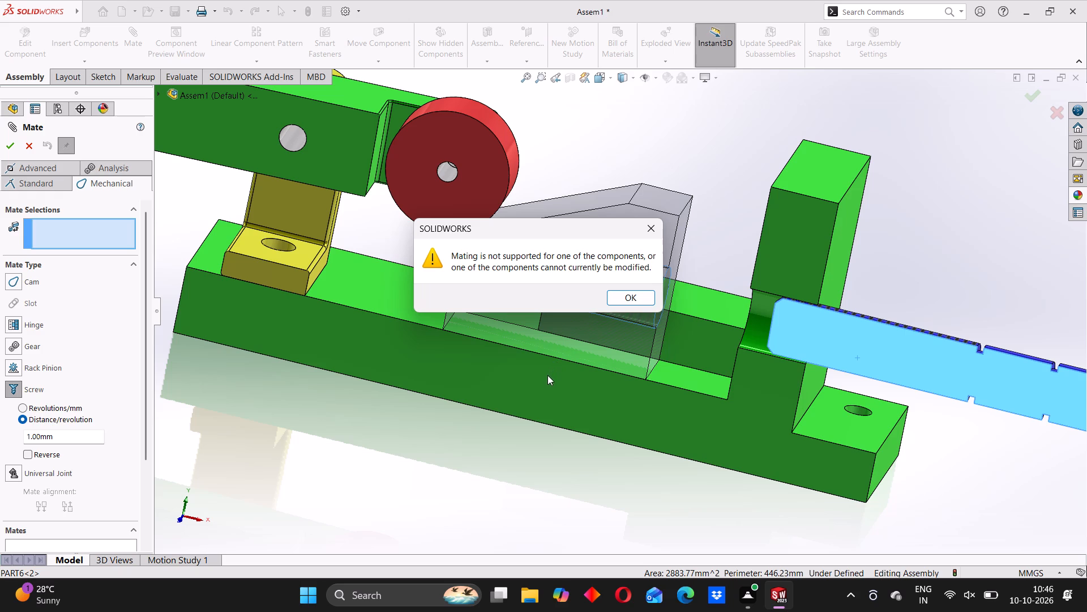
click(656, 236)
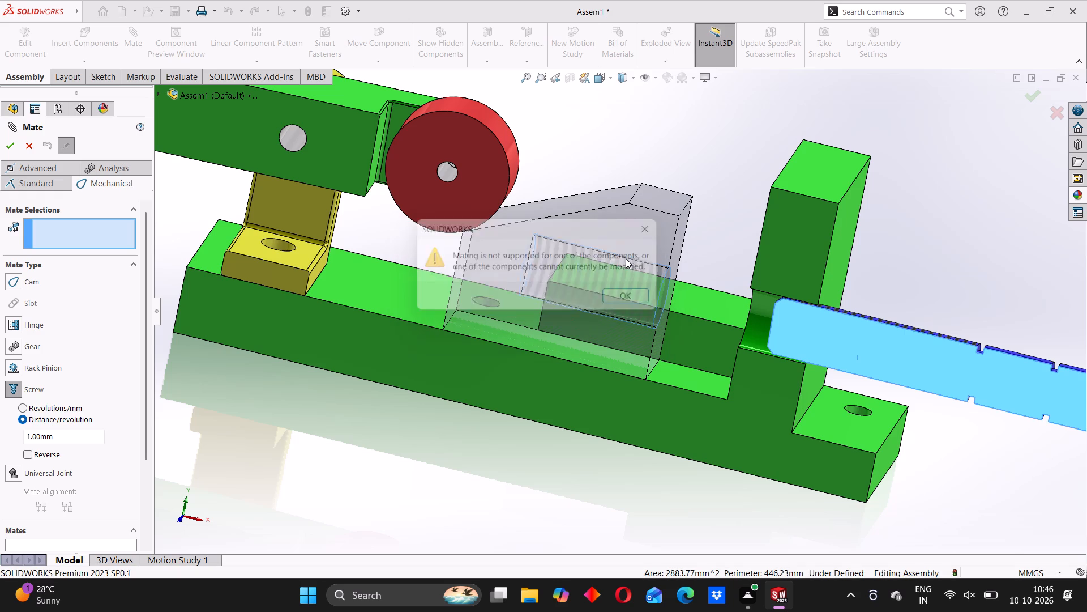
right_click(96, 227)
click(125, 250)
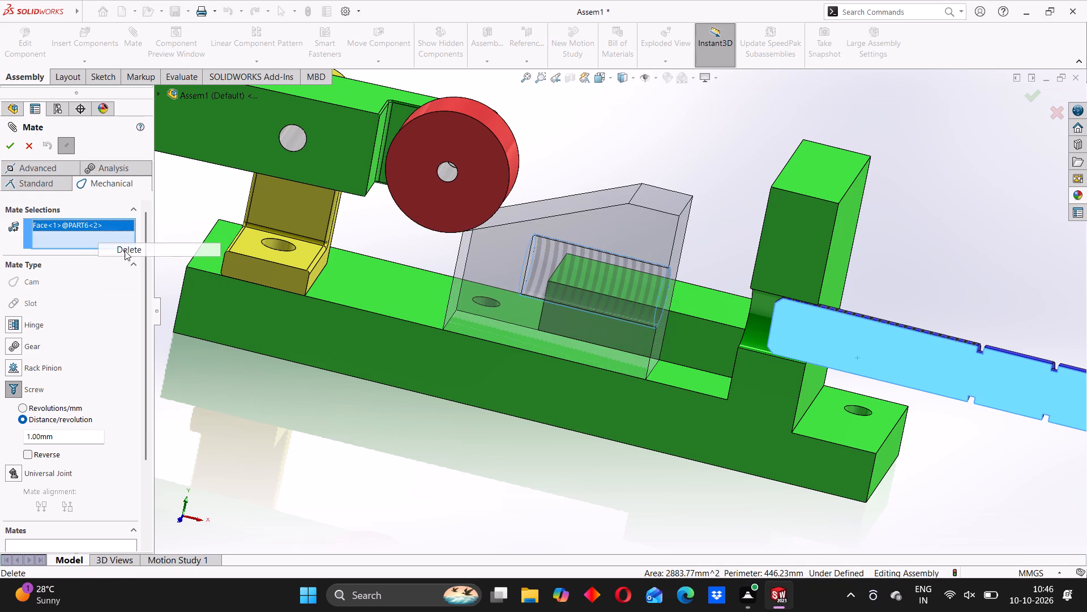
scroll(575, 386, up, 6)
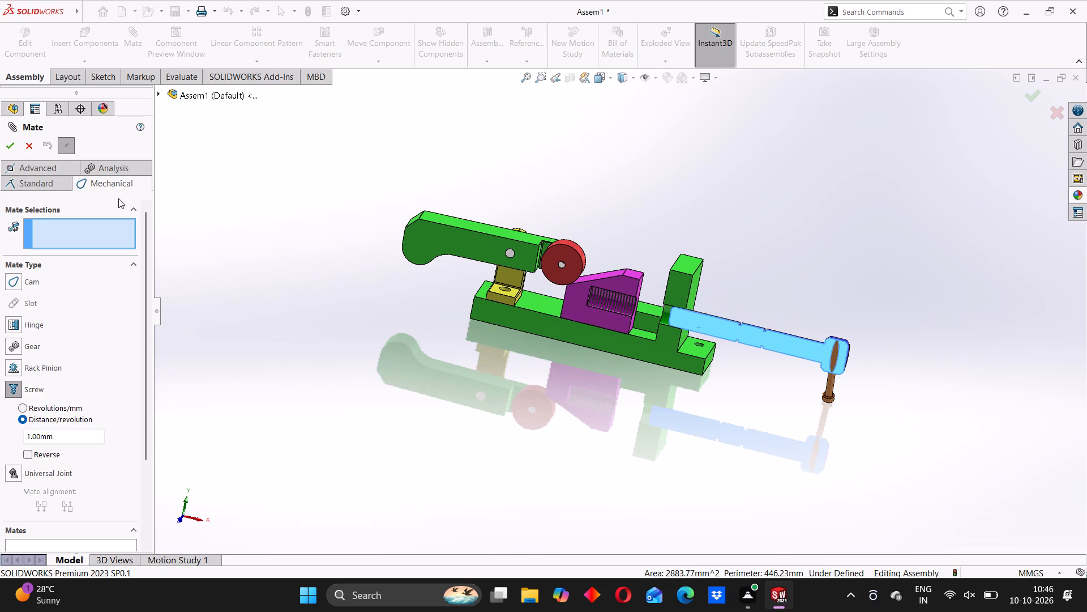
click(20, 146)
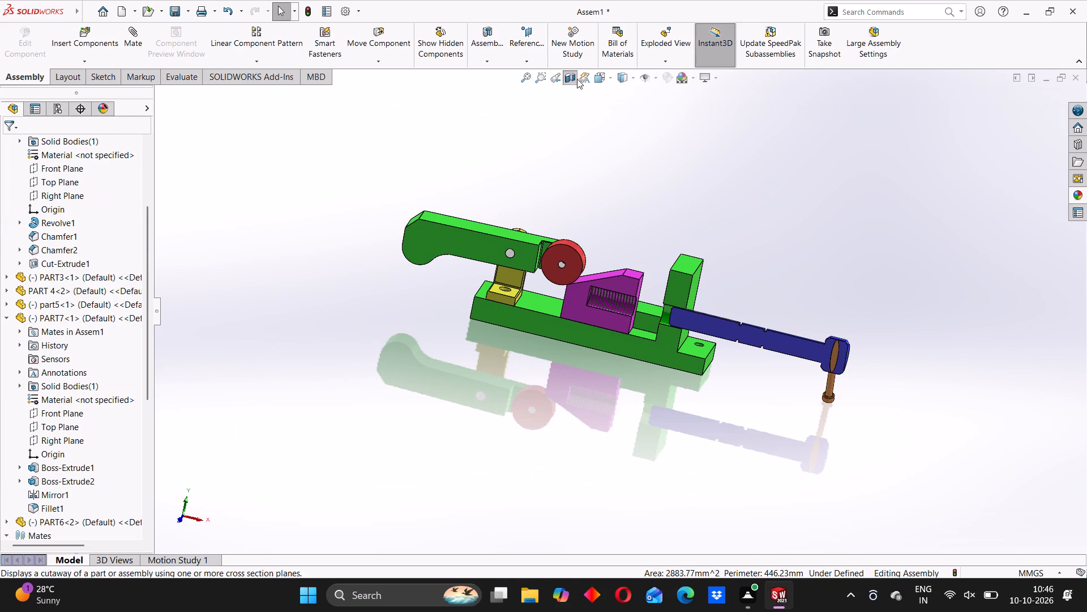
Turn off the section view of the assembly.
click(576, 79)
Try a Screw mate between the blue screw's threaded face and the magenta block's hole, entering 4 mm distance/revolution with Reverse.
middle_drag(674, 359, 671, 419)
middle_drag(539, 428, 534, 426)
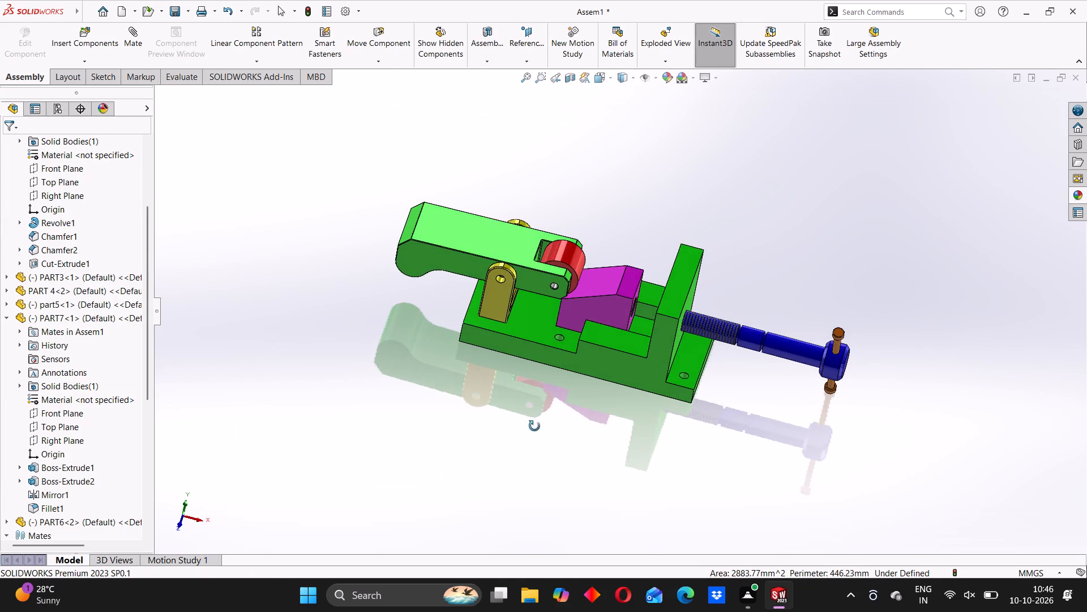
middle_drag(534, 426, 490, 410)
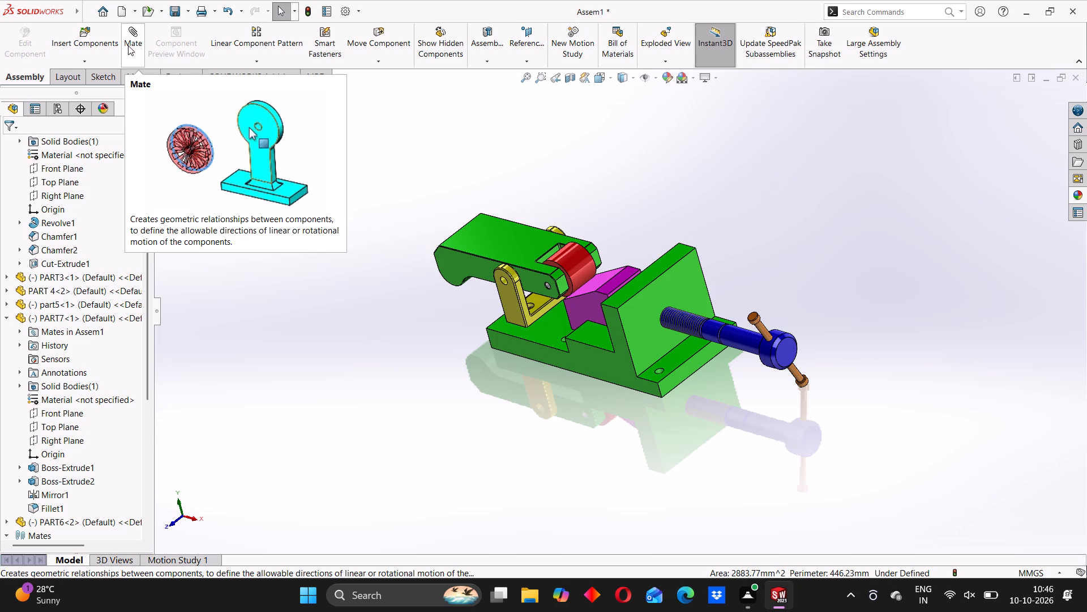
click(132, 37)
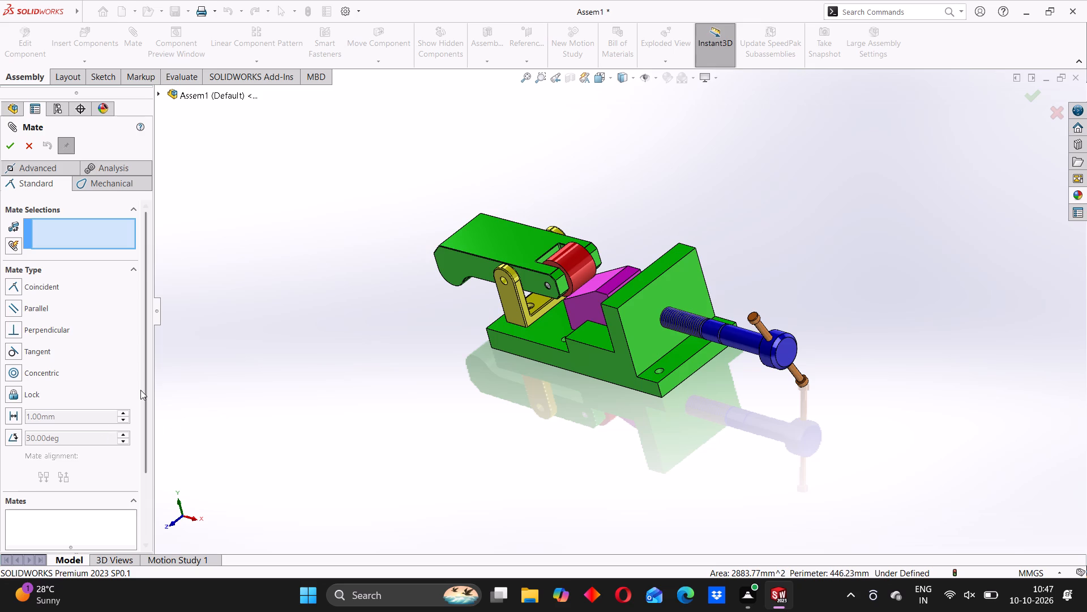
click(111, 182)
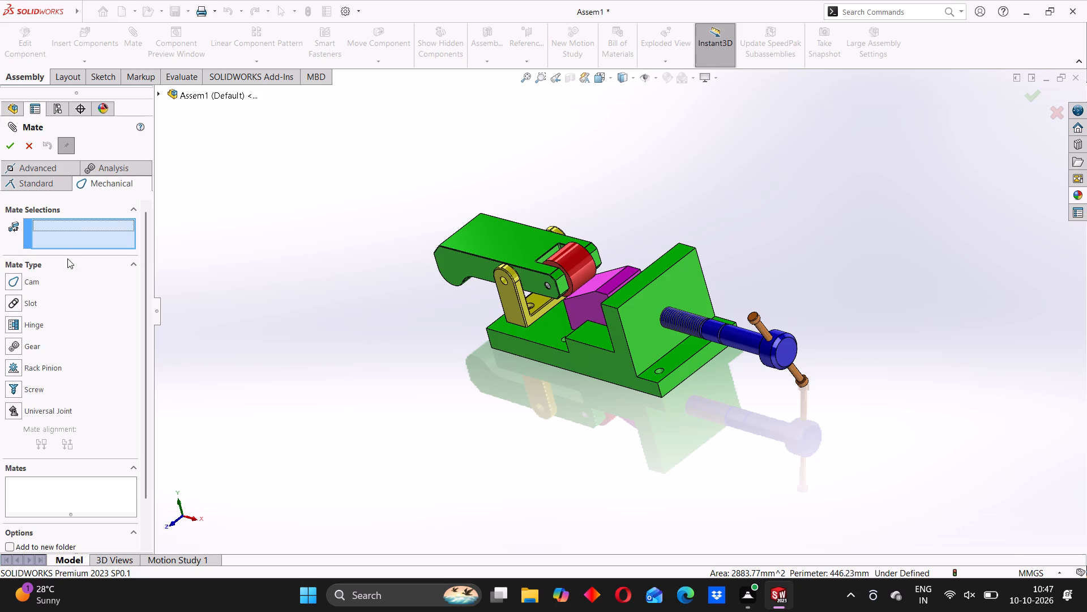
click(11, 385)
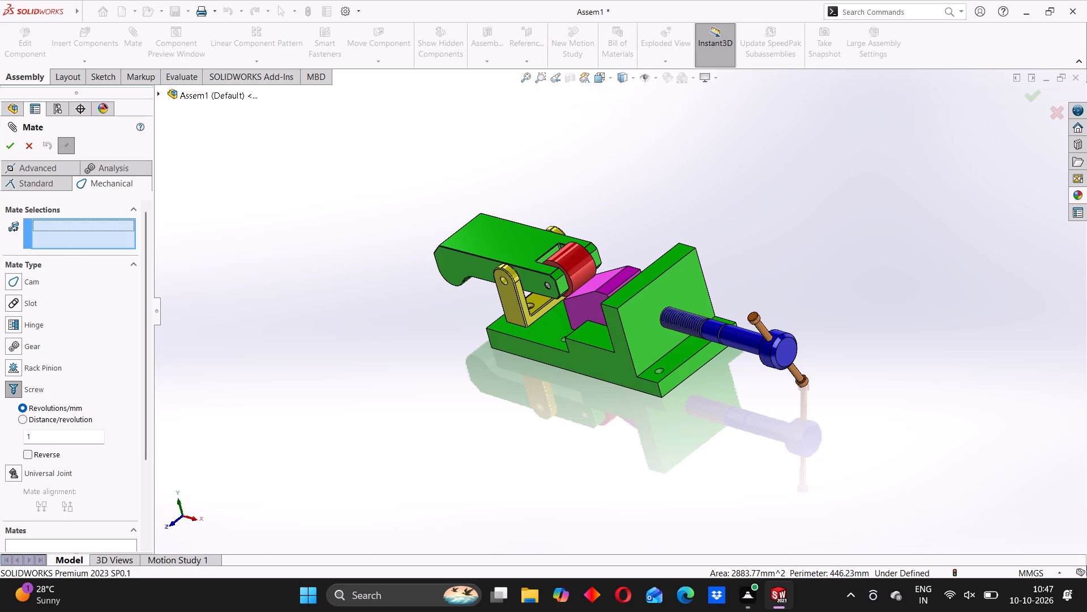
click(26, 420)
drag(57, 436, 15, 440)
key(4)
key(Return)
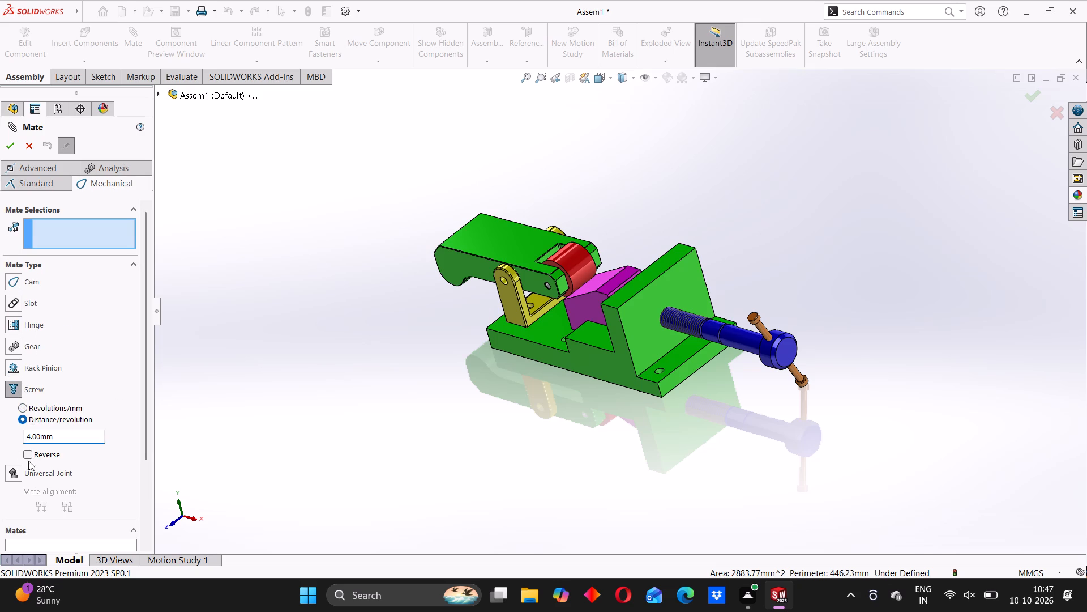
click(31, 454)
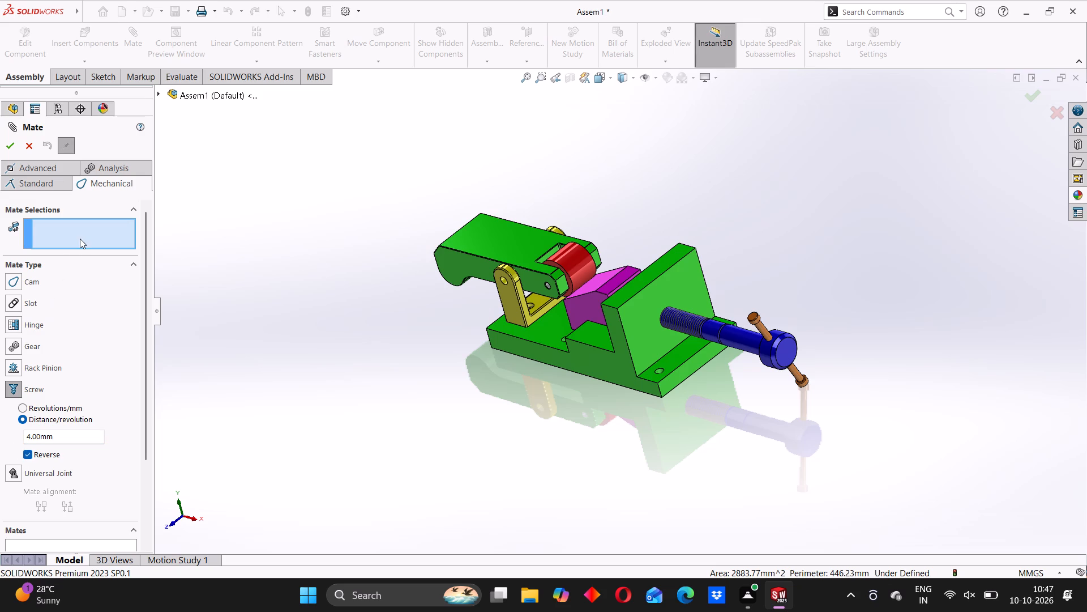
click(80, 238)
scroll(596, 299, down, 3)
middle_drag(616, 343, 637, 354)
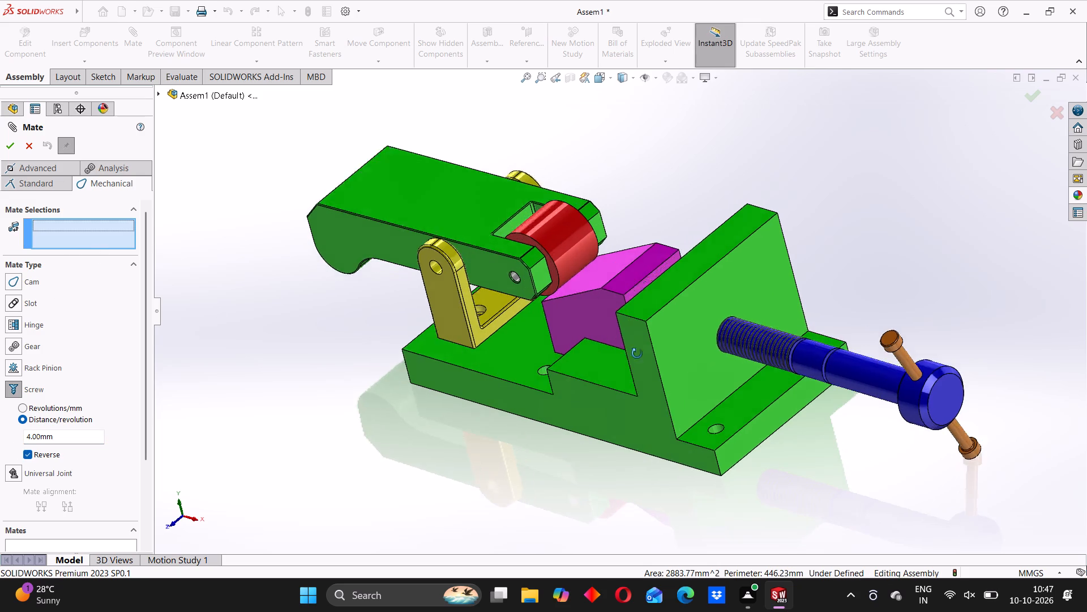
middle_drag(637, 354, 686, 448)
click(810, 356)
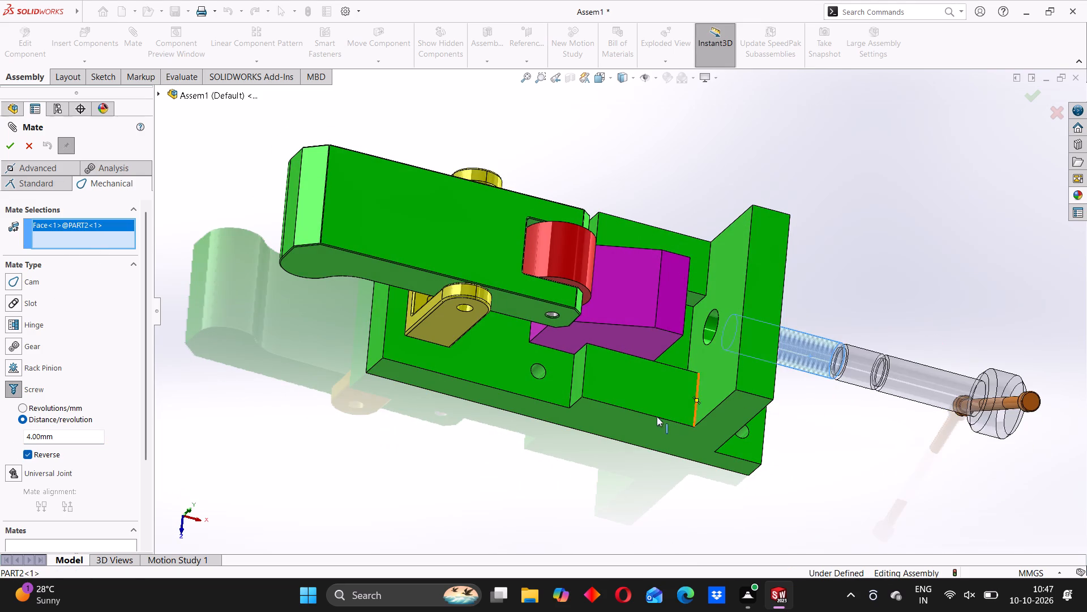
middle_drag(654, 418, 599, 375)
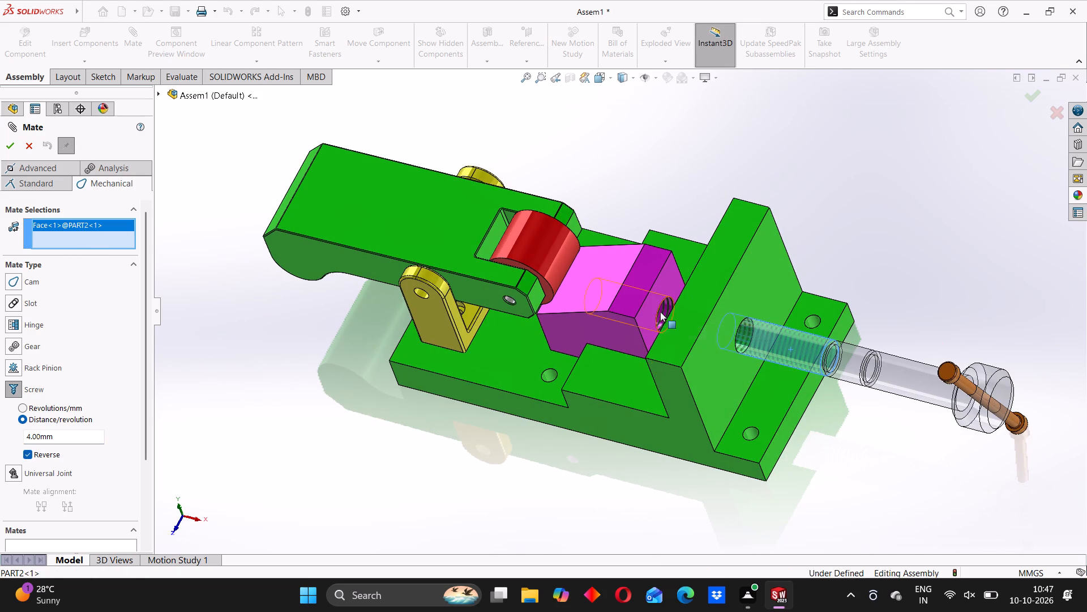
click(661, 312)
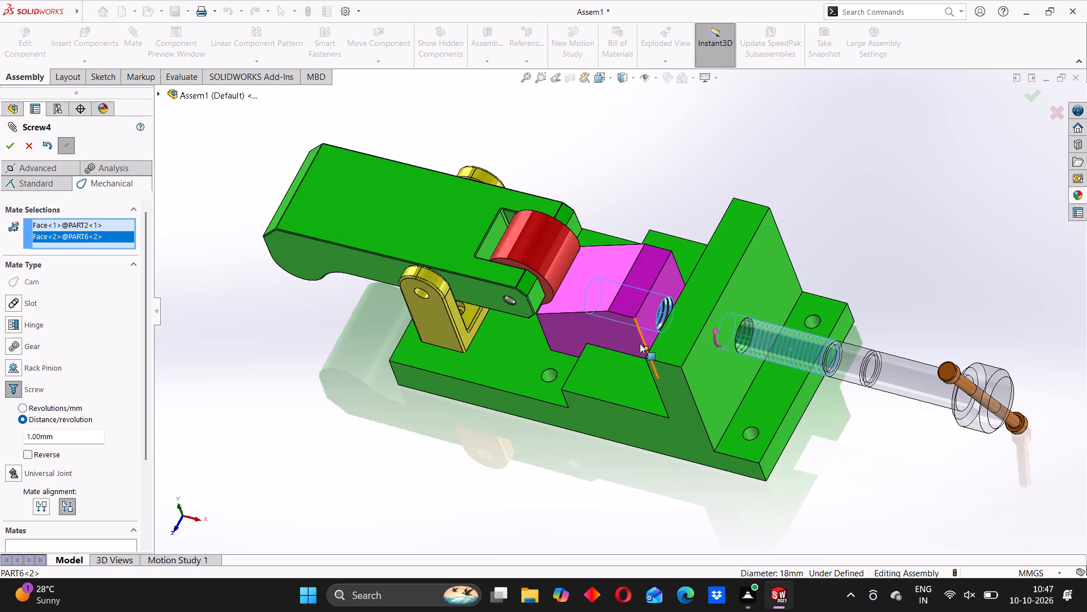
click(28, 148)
Slide the blue screw inward through the upright plate so its threaded end enters the magenta block.
middle_drag(603, 411, 609, 409)
drag(917, 371, 845, 359)
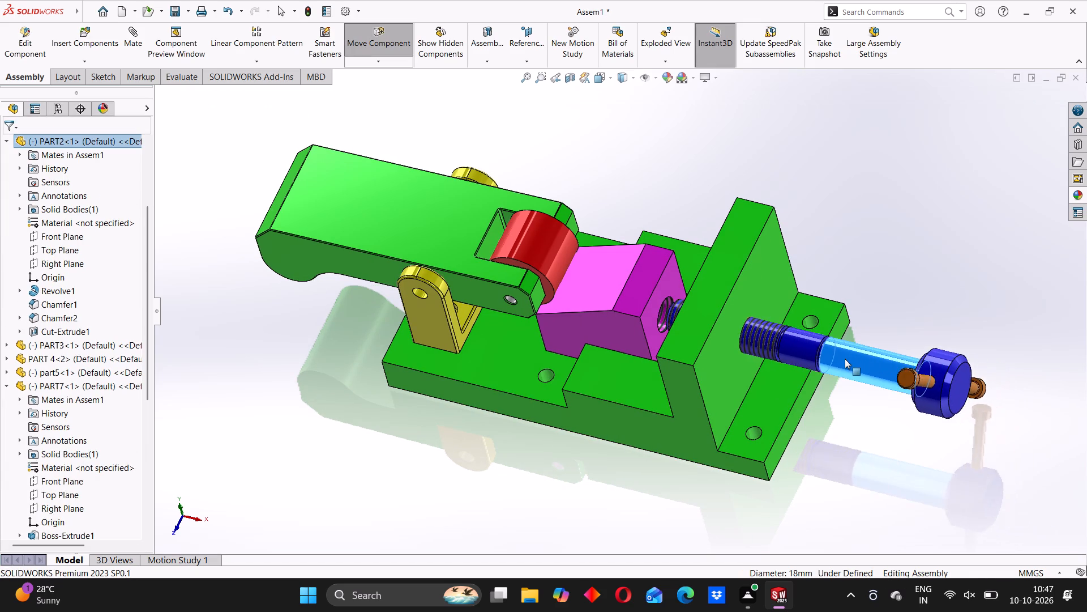
drag(845, 359, 786, 348)
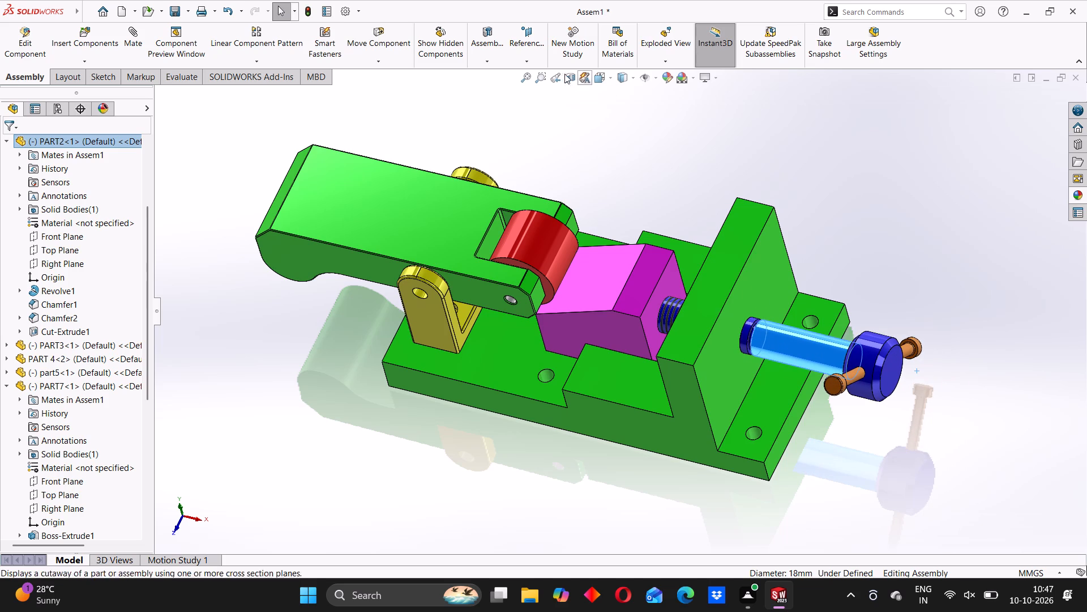
Section the assembly along the Front Plane with a 0 mm offset.
click(570, 76)
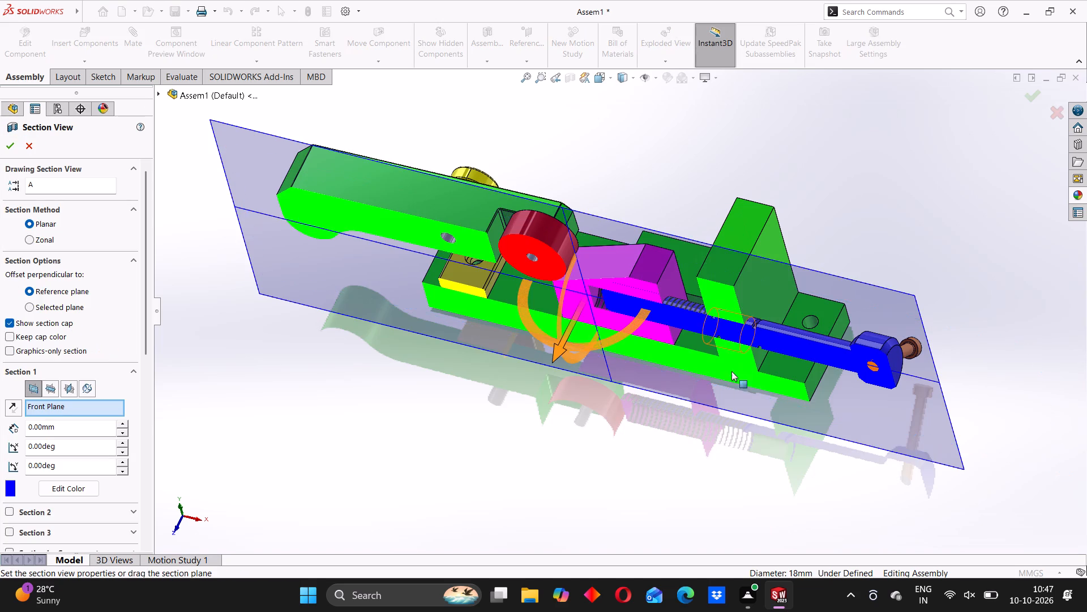
middle_drag(734, 390, 747, 305)
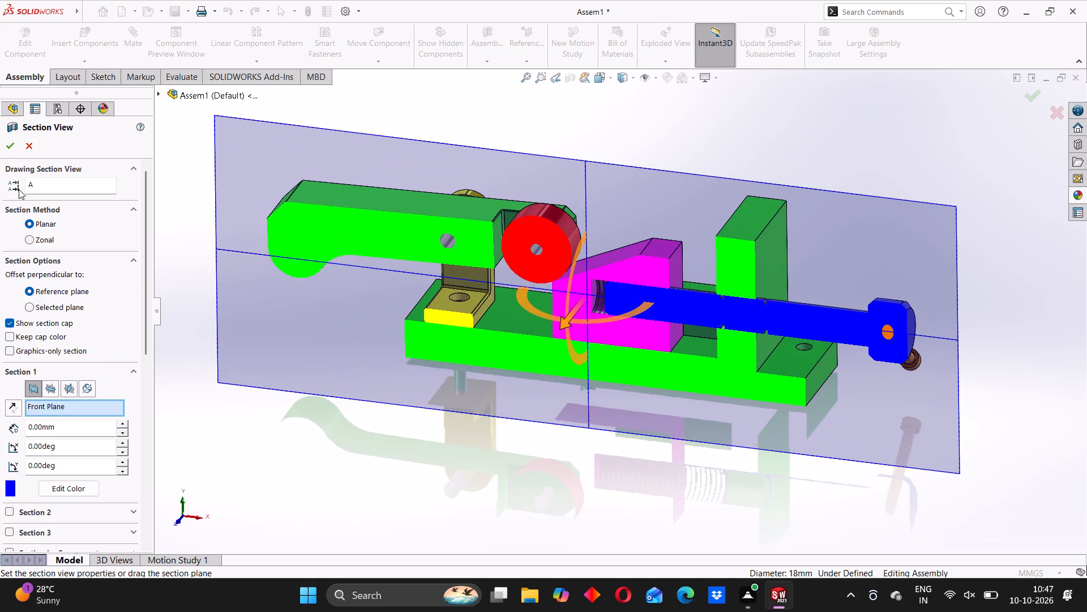
click(9, 137)
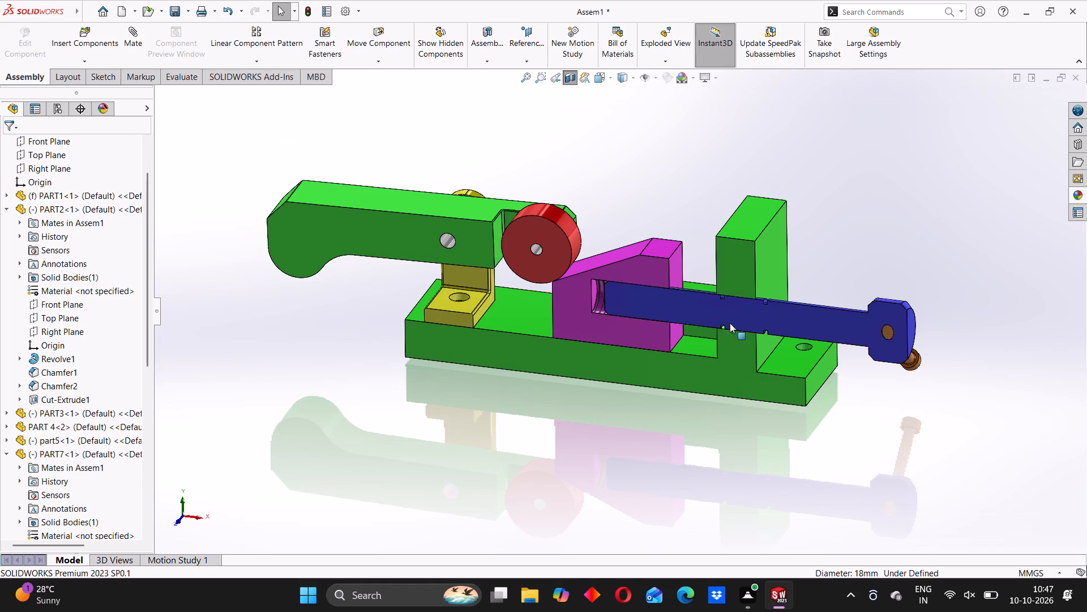
Rotate the blue screw and adjust the position of its threaded end inside the magenta block's threaded bore.
drag(808, 318, 797, 363)
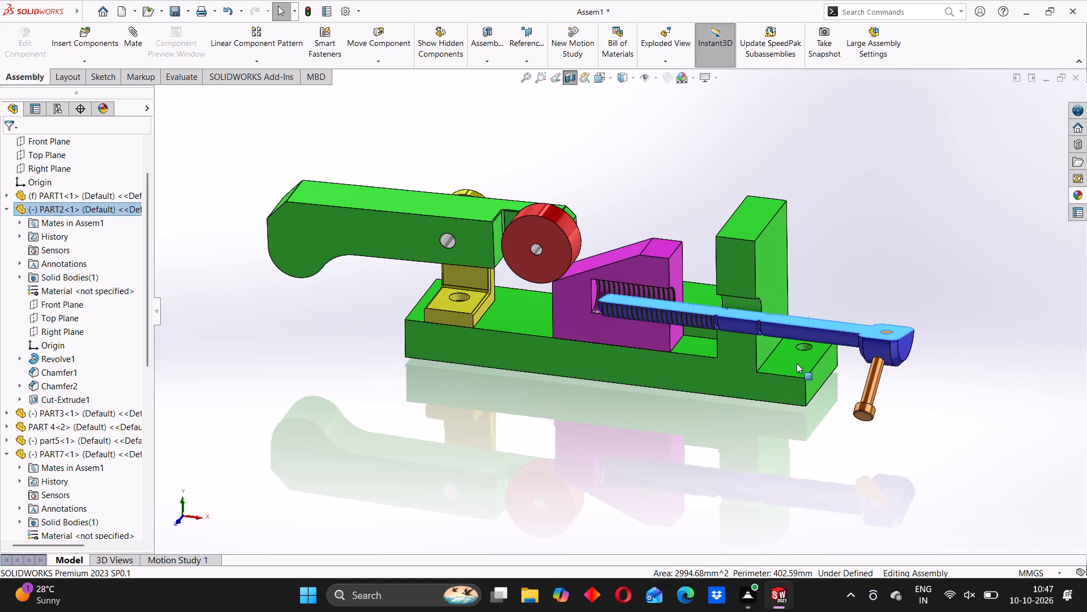
drag(874, 347, 871, 332)
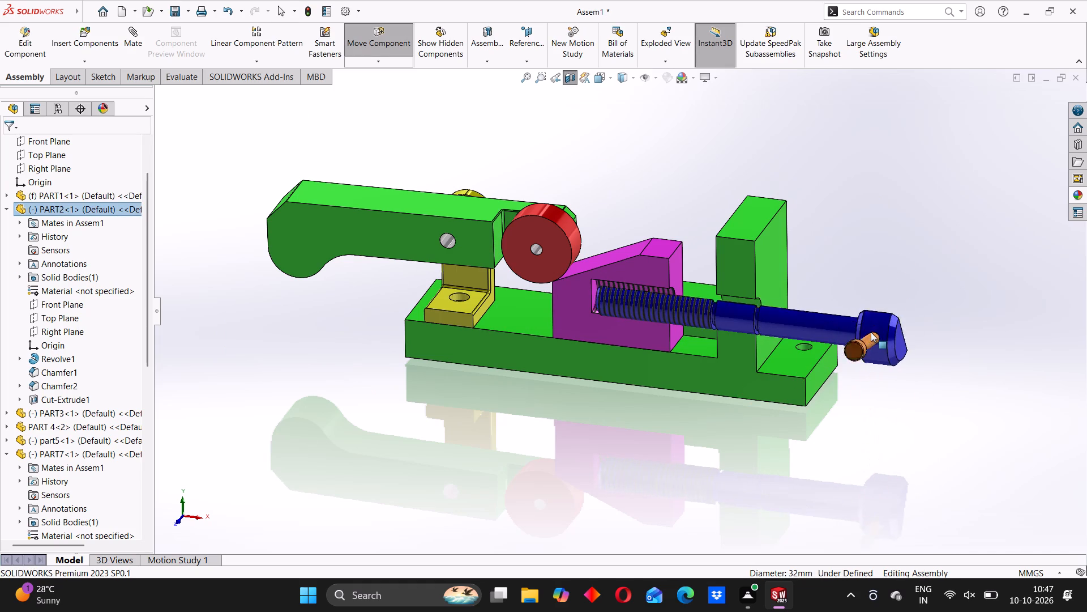
drag(871, 332, 868, 326)
scroll(640, 304, down, 8)
middle_drag(614, 314, 632, 311)
drag(582, 308, 636, 338)
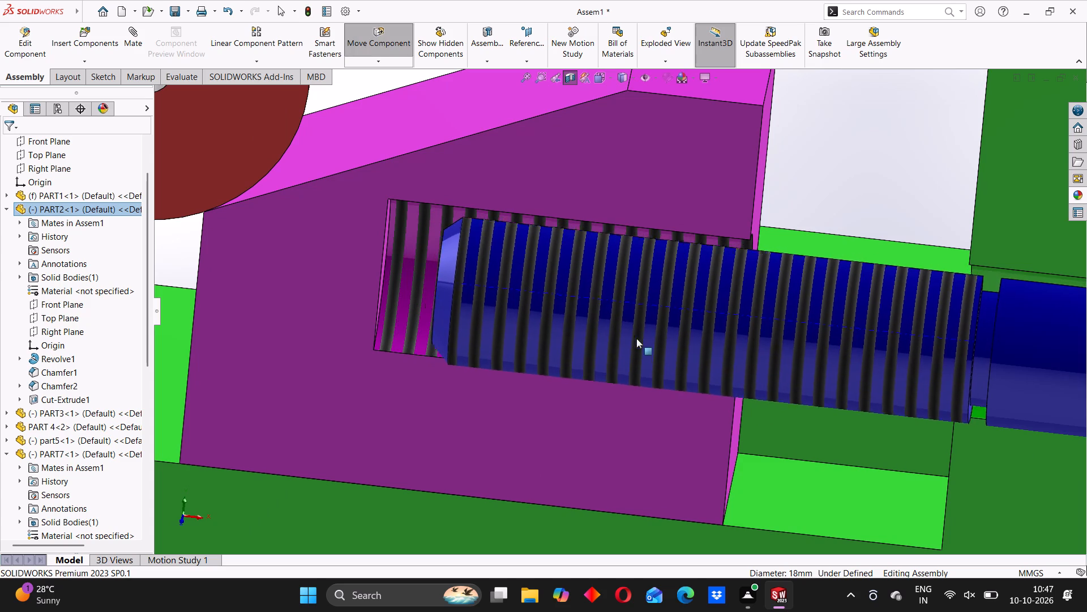
drag(636, 338, 648, 318)
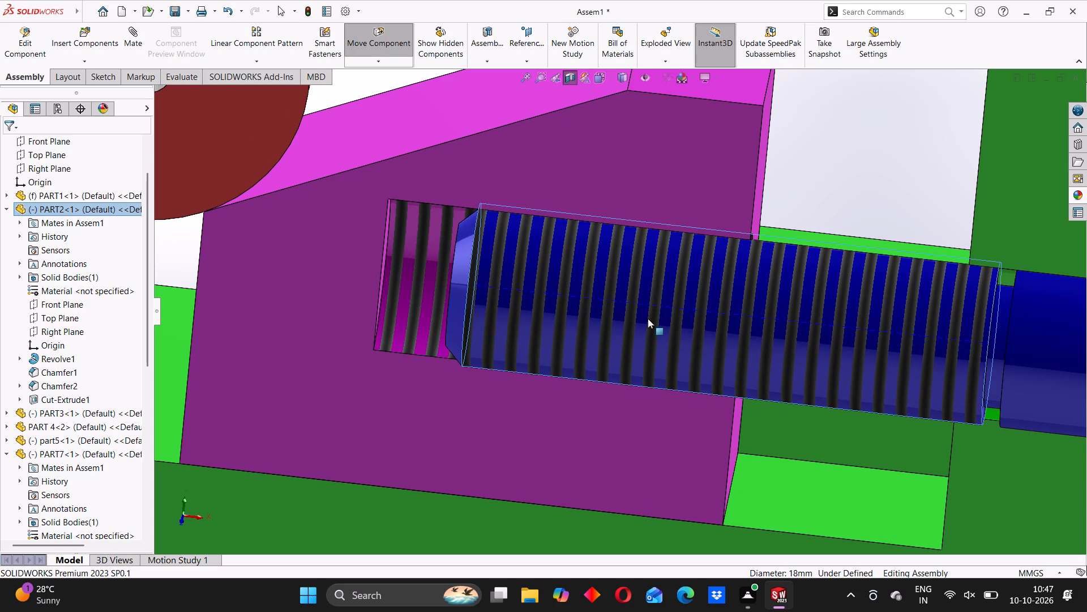
Add a Screw mate between the magenta block's threaded bore and the blue screw's threaded face, with 4 mm distance/revolution and Reverse.
click(144, 40)
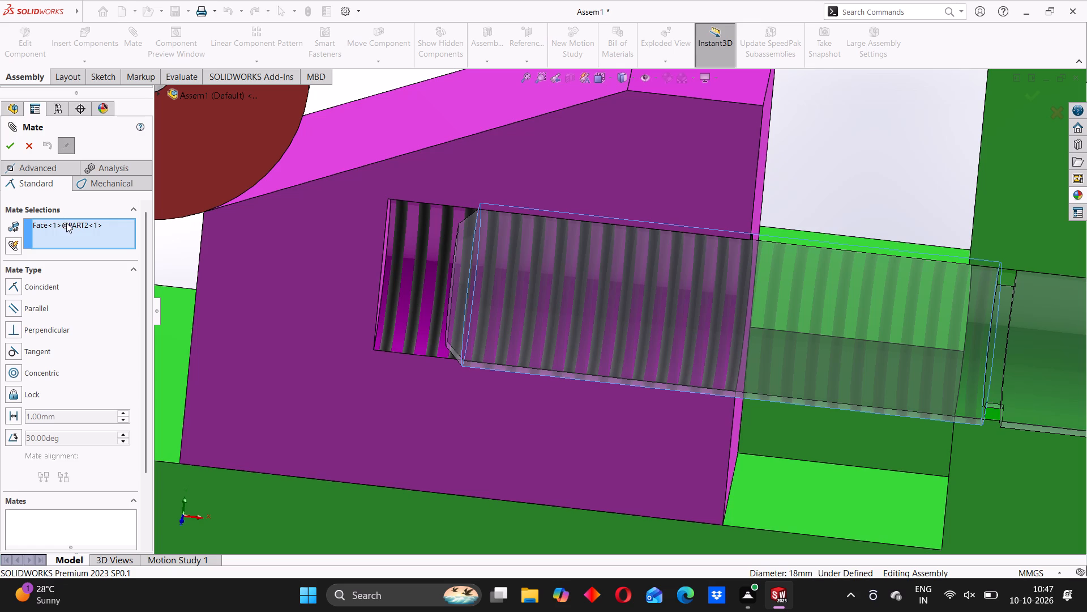
right_click(67, 226)
click(105, 249)
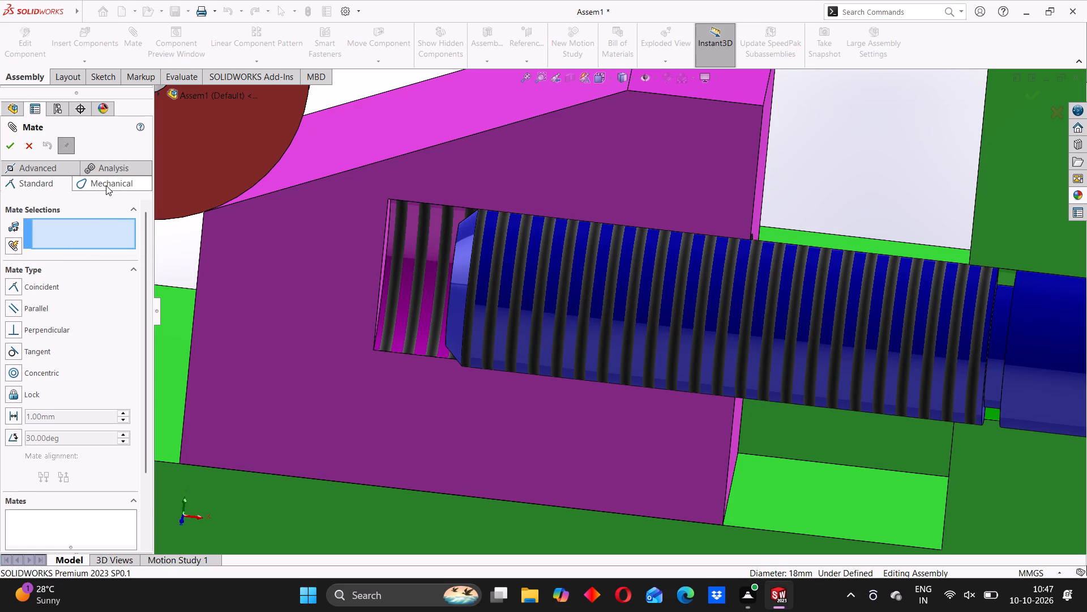
click(106, 185)
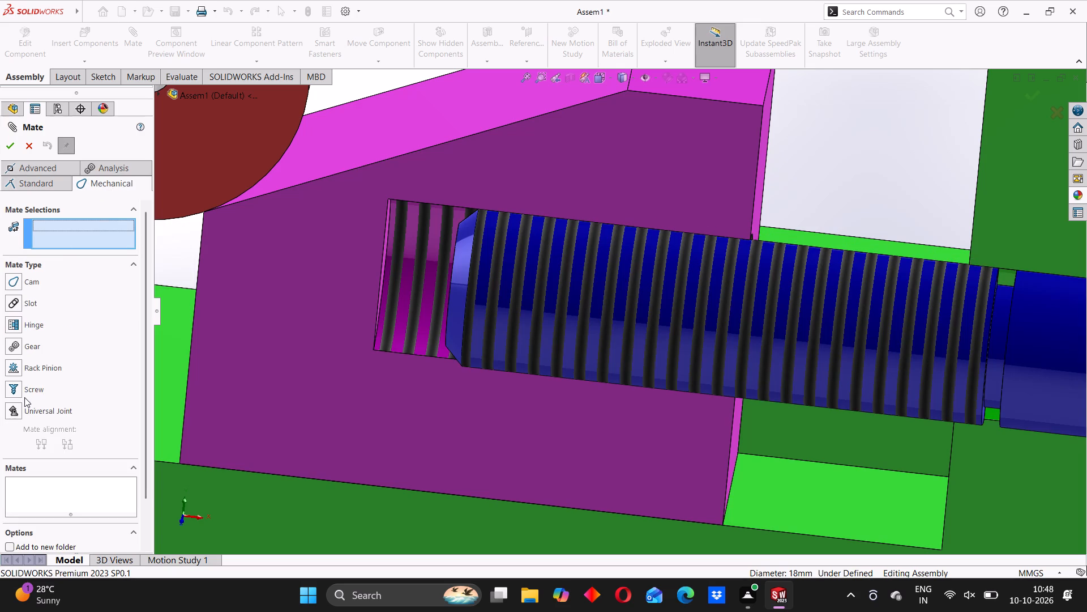
click(13, 388)
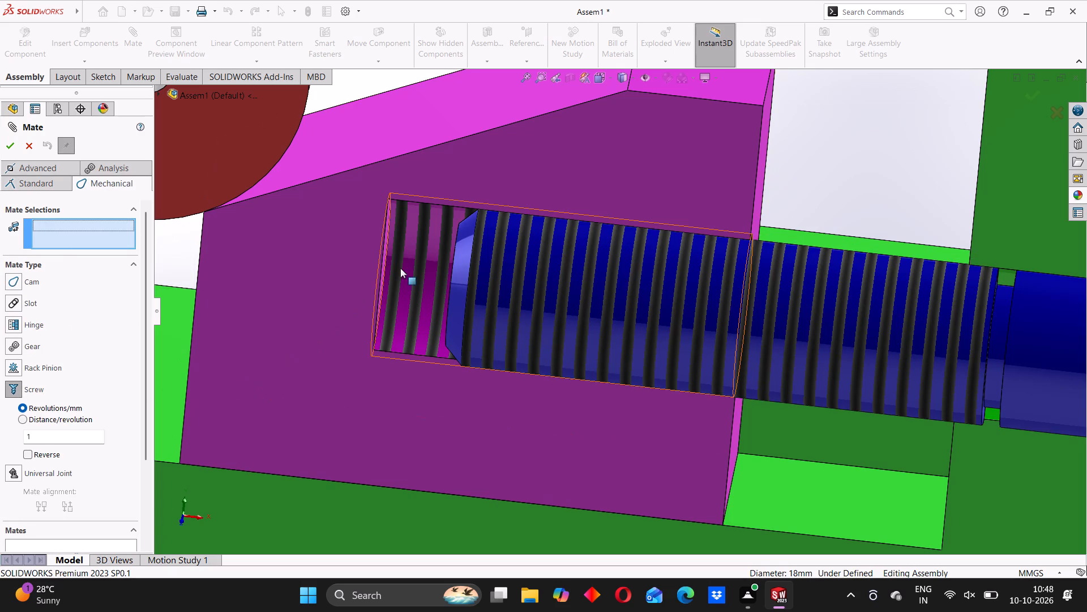
middle_drag(440, 304, 411, 343)
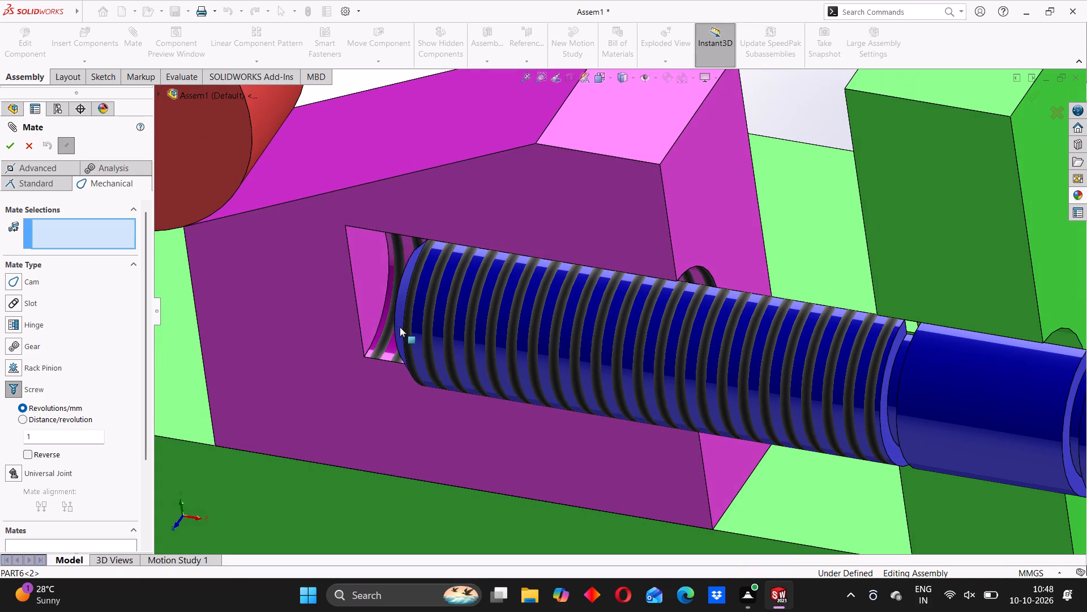
middle_drag(398, 278, 415, 287)
click(422, 275)
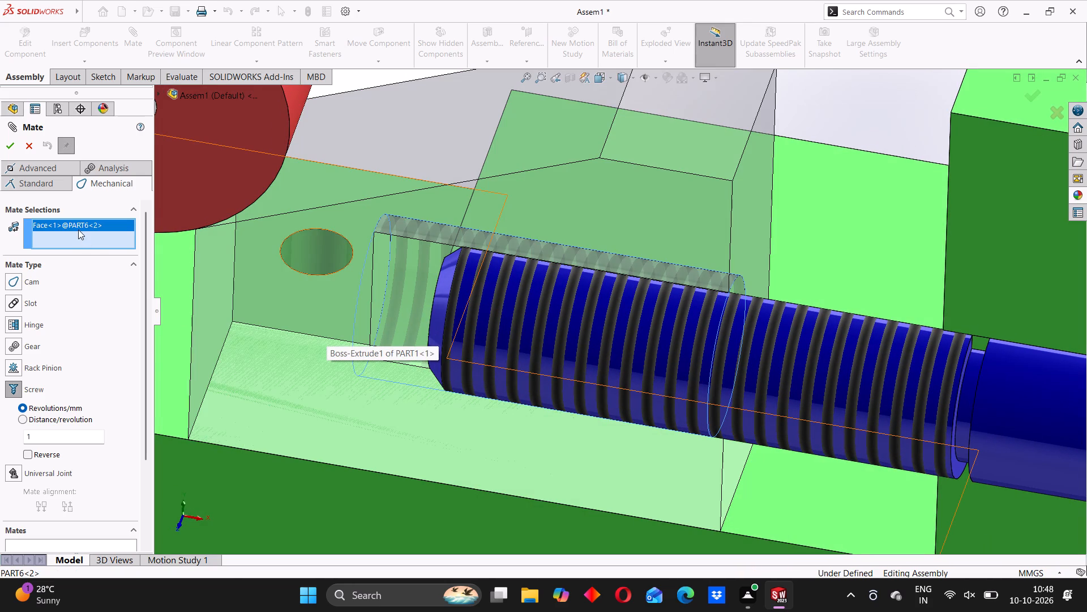
right_click(78, 229)
click(96, 249)
scroll(653, 365, up, 1)
middle_drag(726, 359, 693, 420)
scroll(726, 359, up, 1)
click(731, 280)
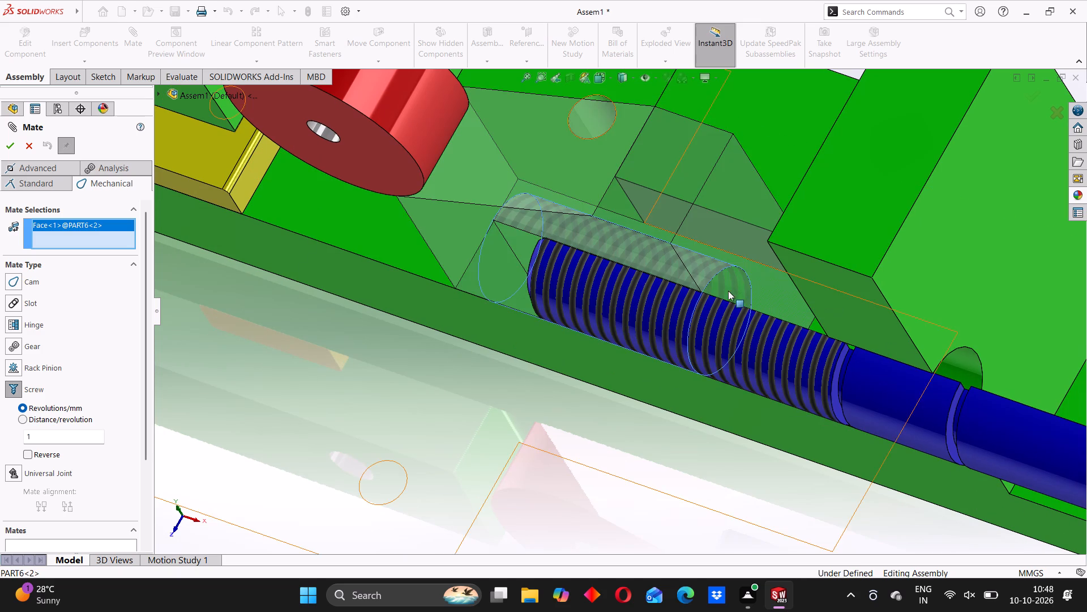
click(24, 420)
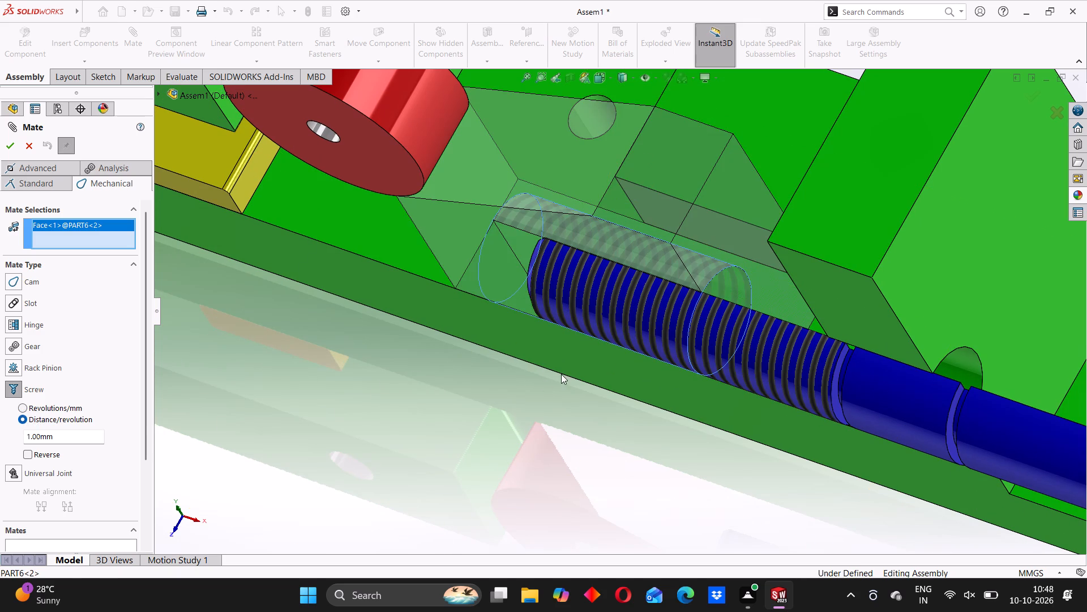
middle_drag(561, 374, 584, 289)
scroll(767, 180, up, 2)
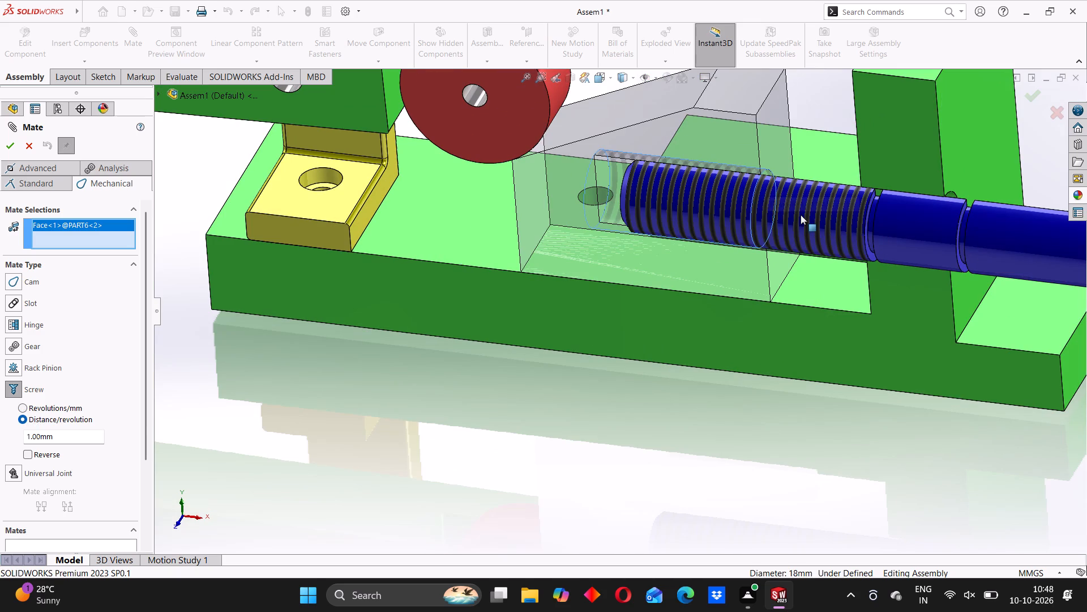
click(801, 215)
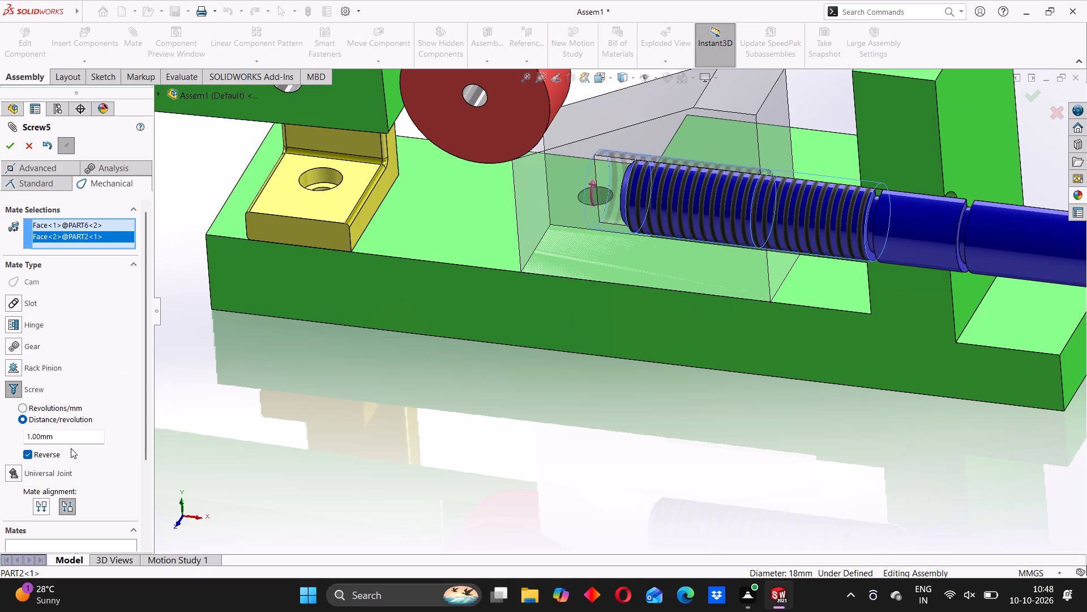
drag(70, 446, 36, 445)
drag(80, 439, 6, 449)
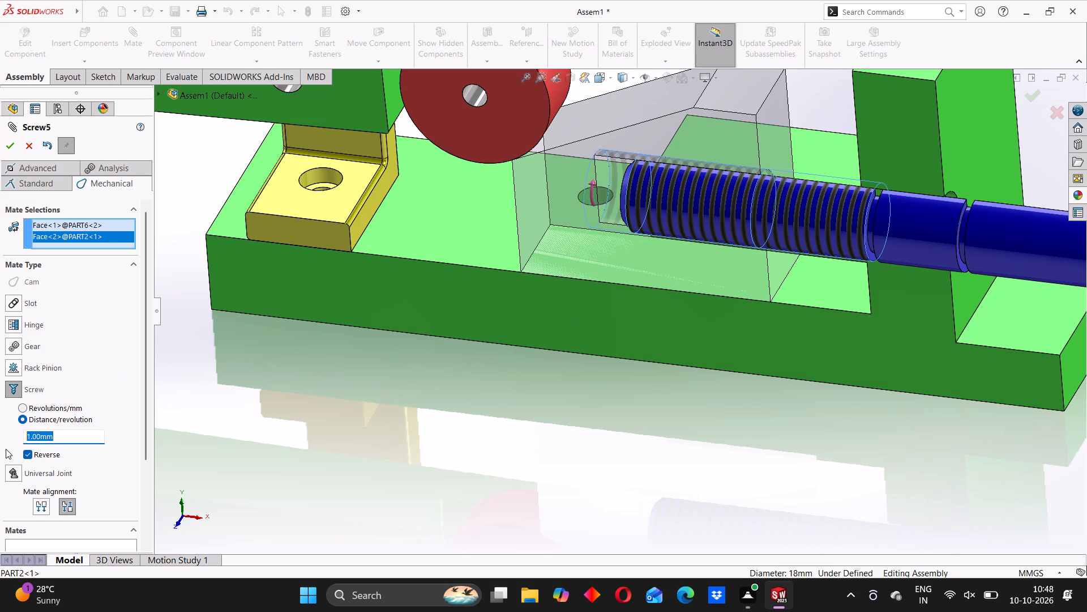
key(4)
key(Return)
key(backslash)
key(BackSpace)
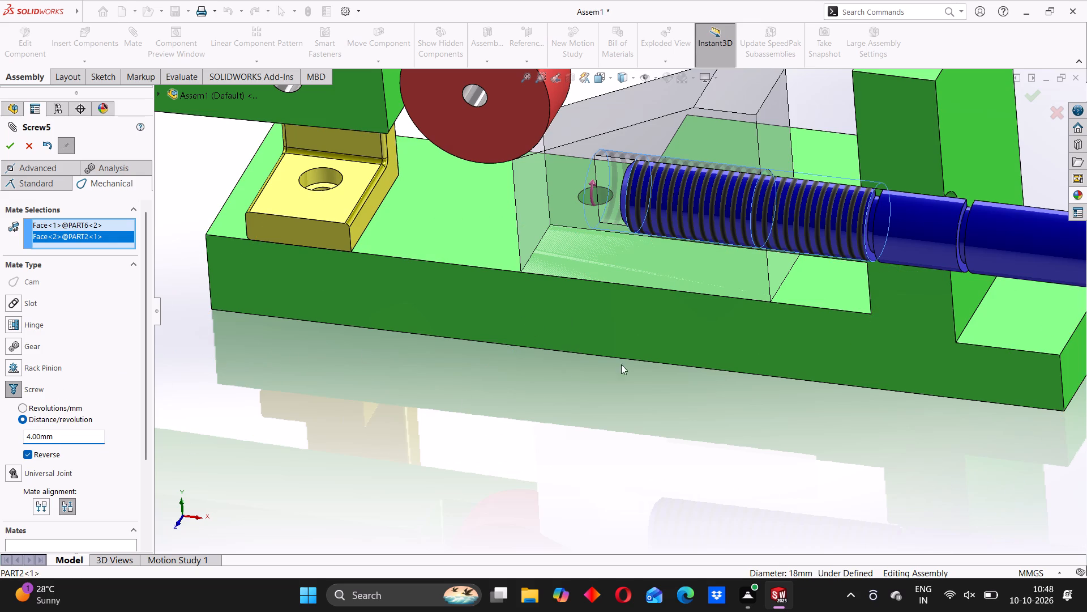
scroll(662, 360, up, 3)
middle_drag(700, 370, 689, 403)
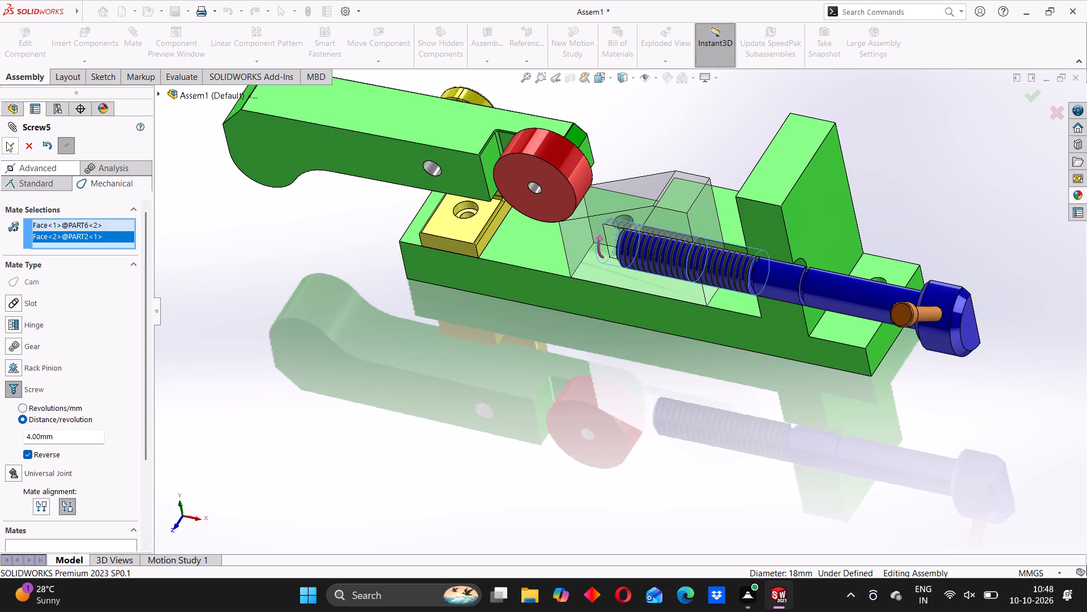
click(7, 147)
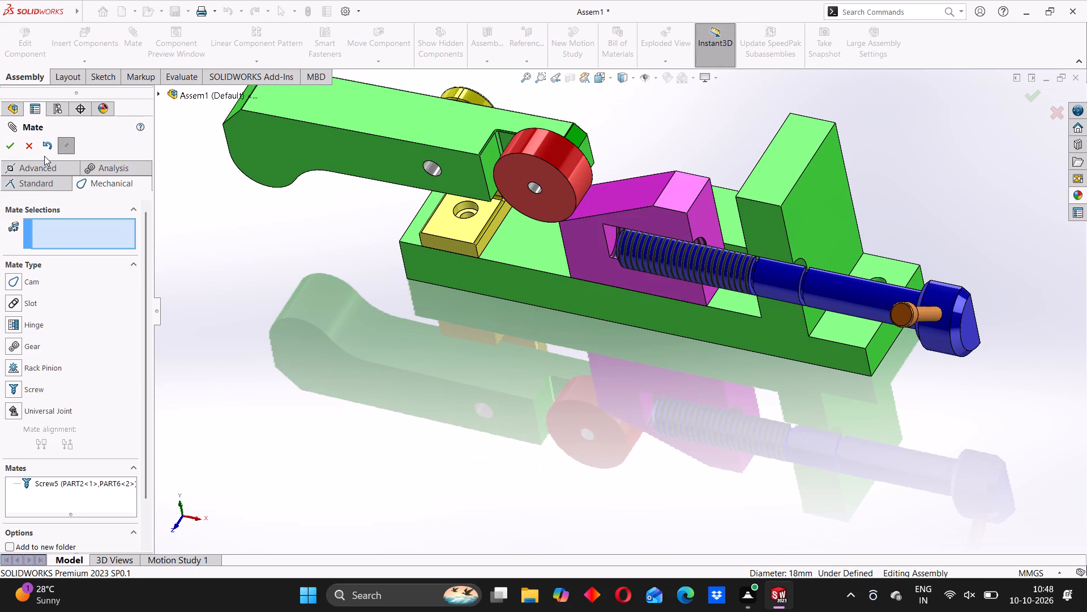
click(10, 151)
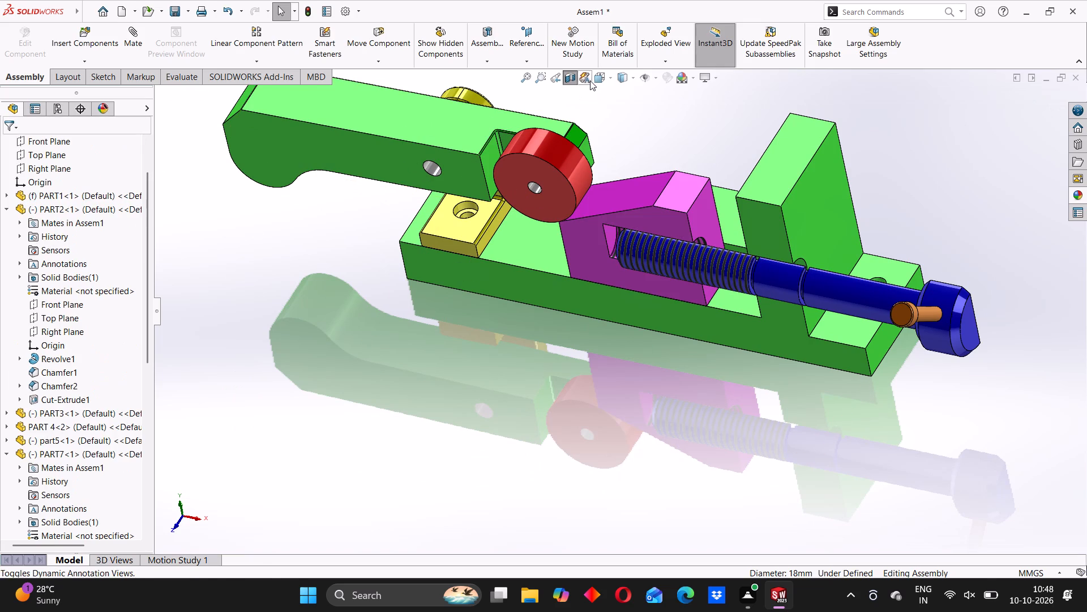
Turn off the section view of the assembly.
click(572, 79)
Turn the blue screw and slide the magenta block back and forth to test the linked screw motion.
drag(879, 294, 875, 321)
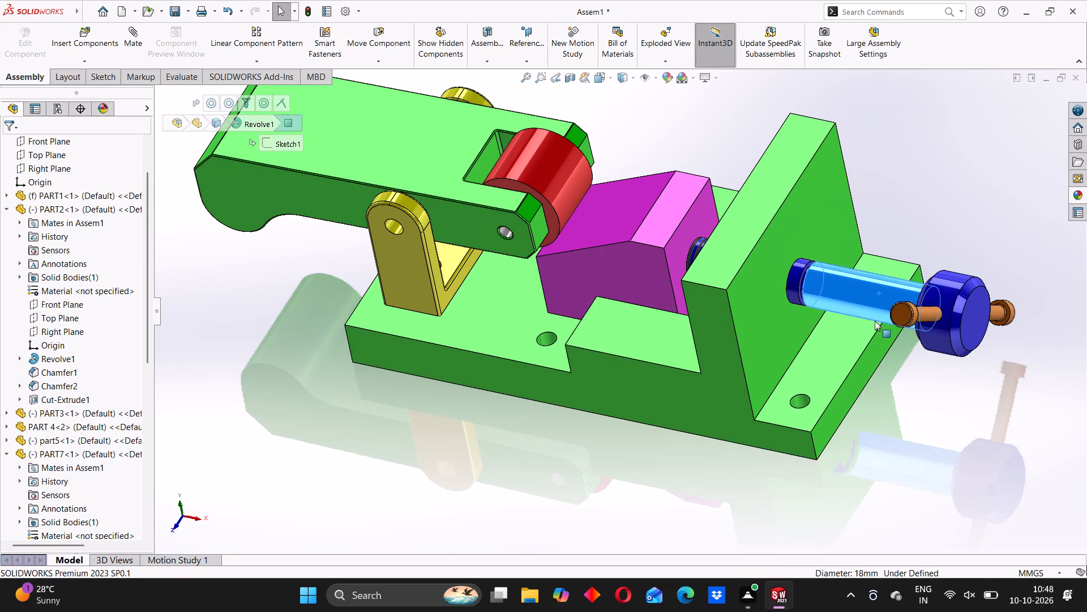
drag(875, 321, 936, 209)
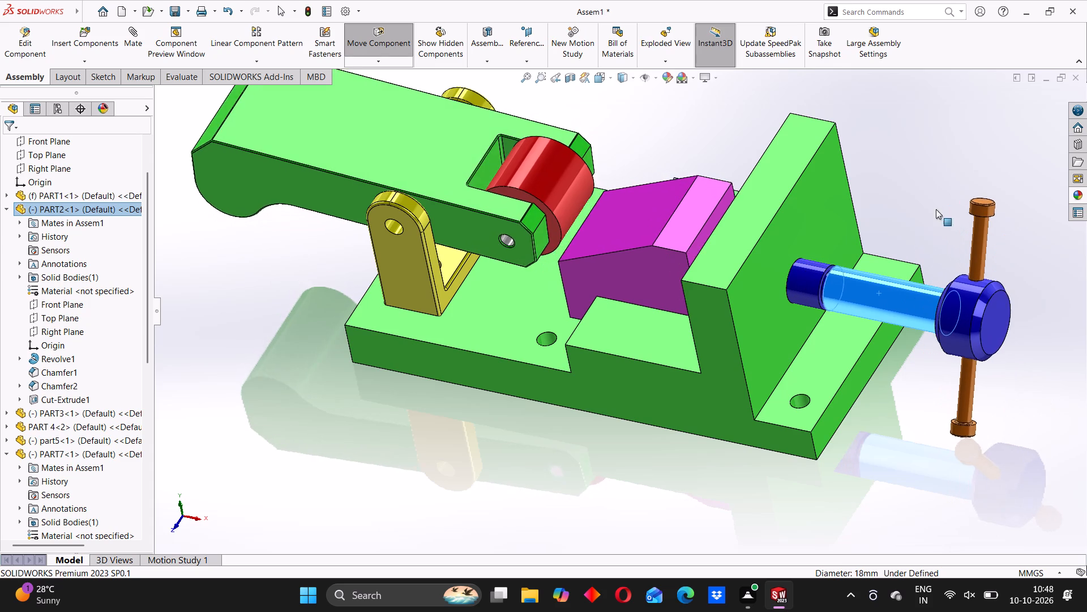
drag(936, 209, 857, 405)
drag(623, 264, 529, 243)
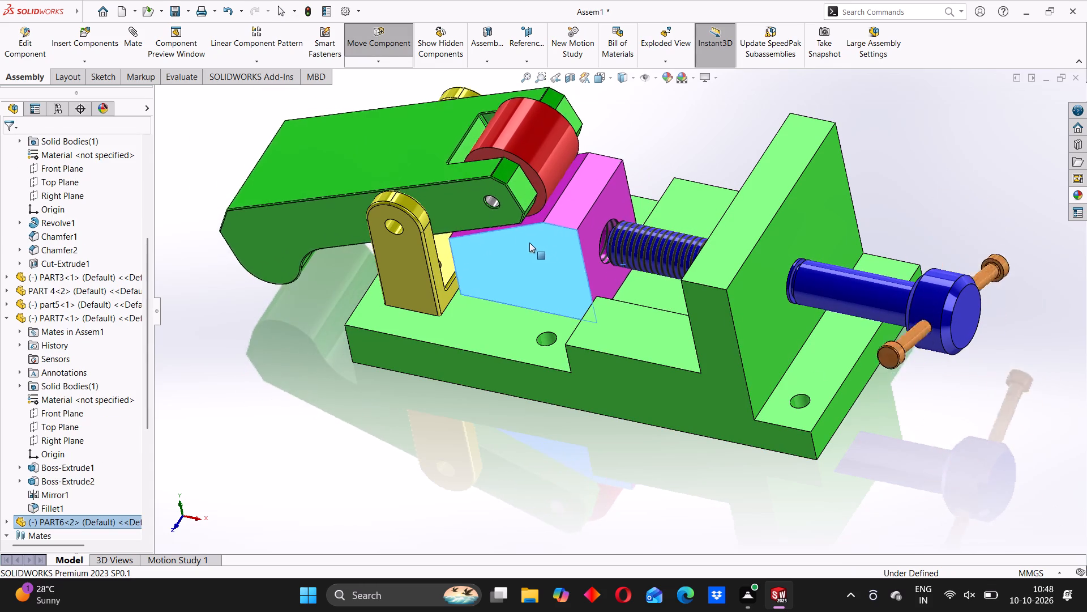
drag(529, 243, 594, 253)
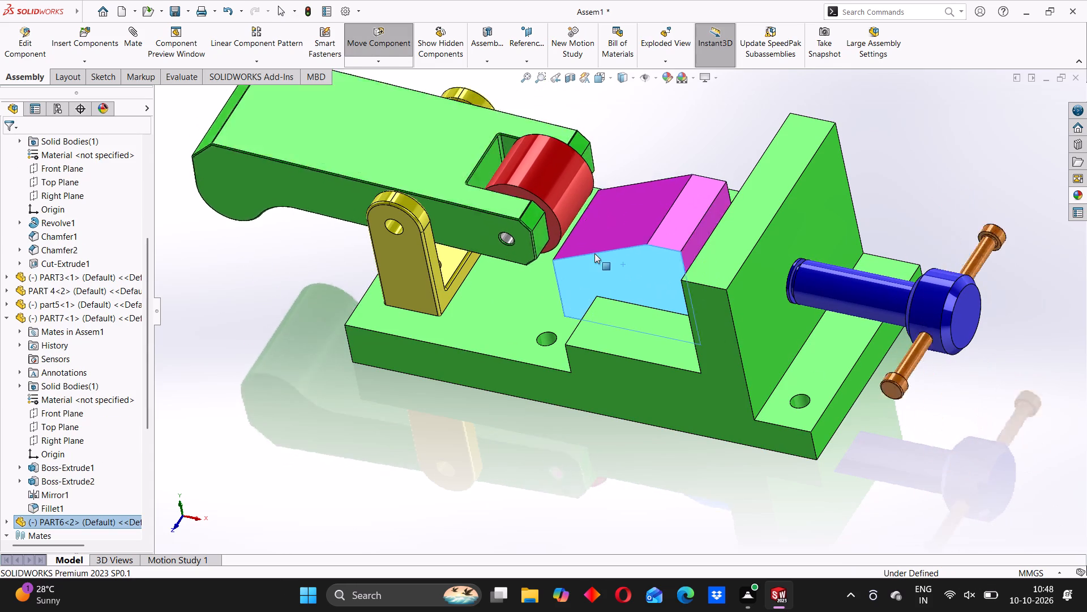
drag(594, 253, 563, 247)
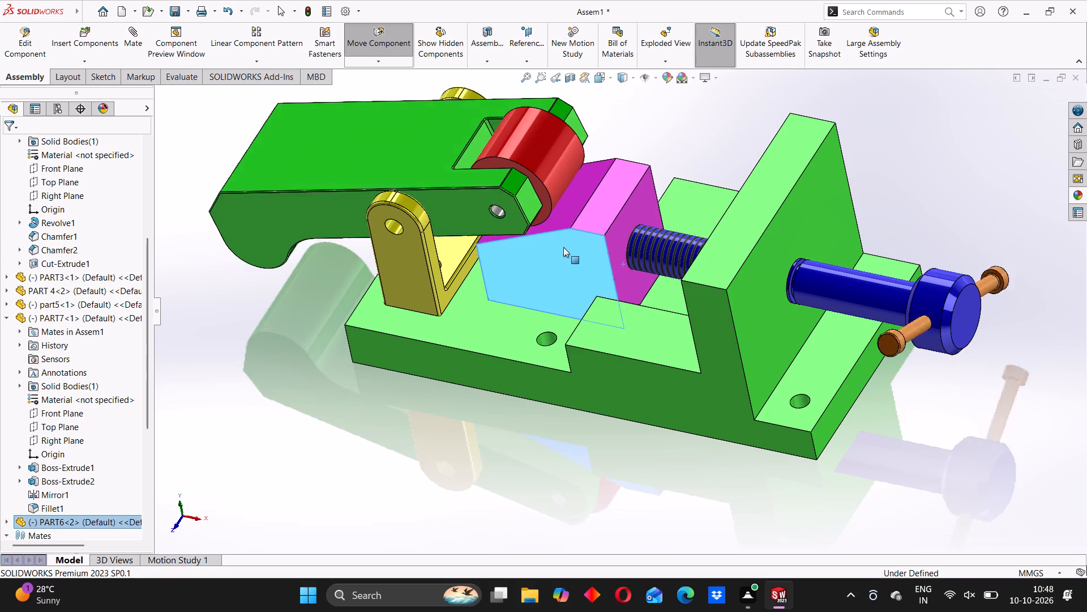
drag(563, 247, 613, 248)
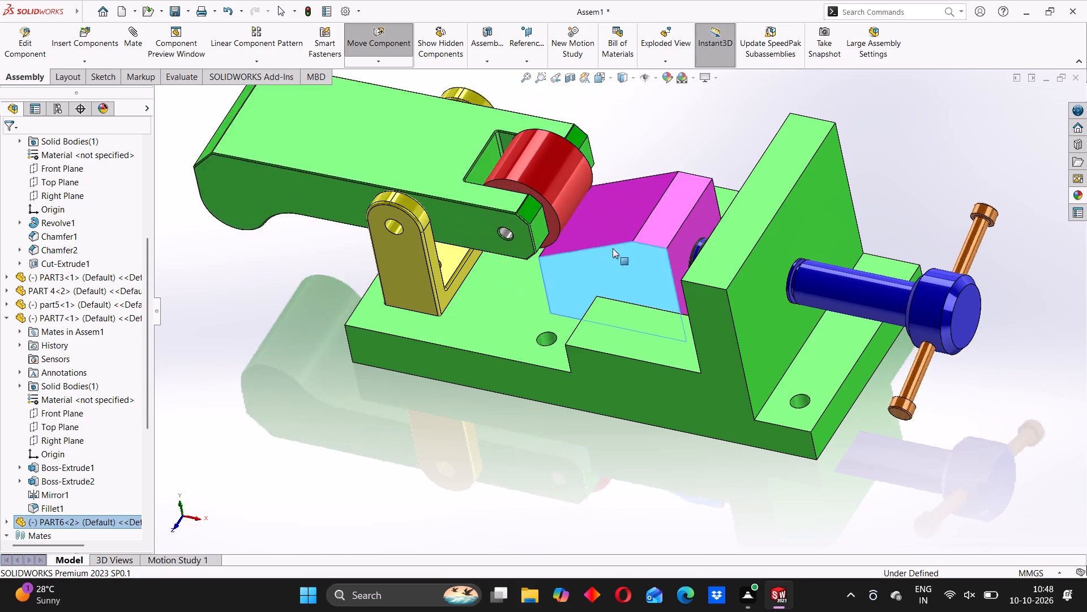
drag(613, 248, 588, 252)
Slide the magenta block along the base through its travel, leaving it just clear of the screw's threaded end.
scroll(627, 284, up, 3)
middle_drag(537, 305, 600, 256)
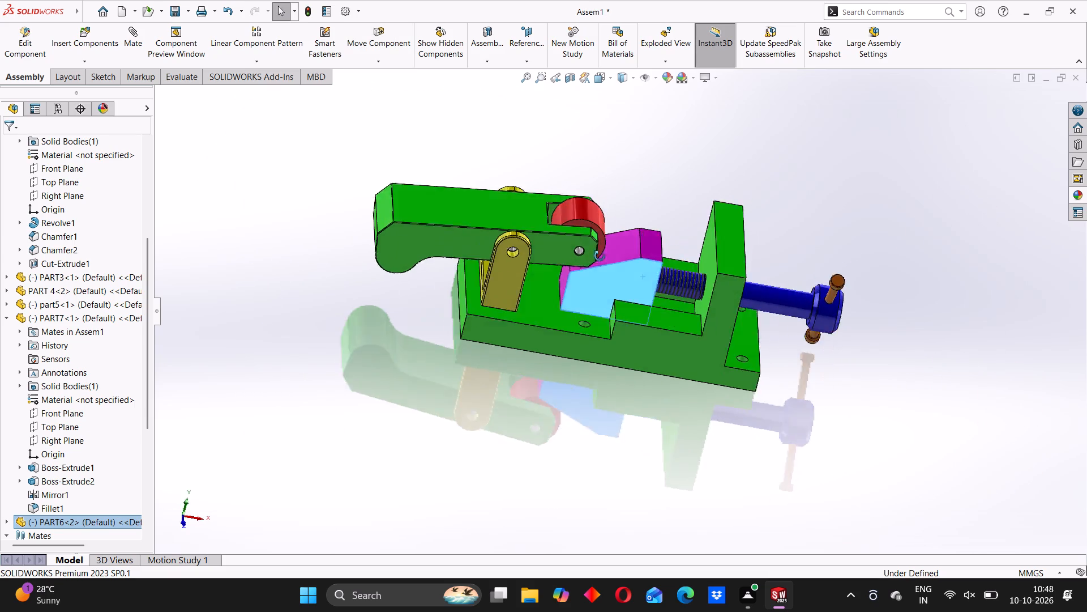
middle_drag(600, 256, 623, 296)
middle_drag(622, 299, 567, 260)
scroll(613, 268, down, 4)
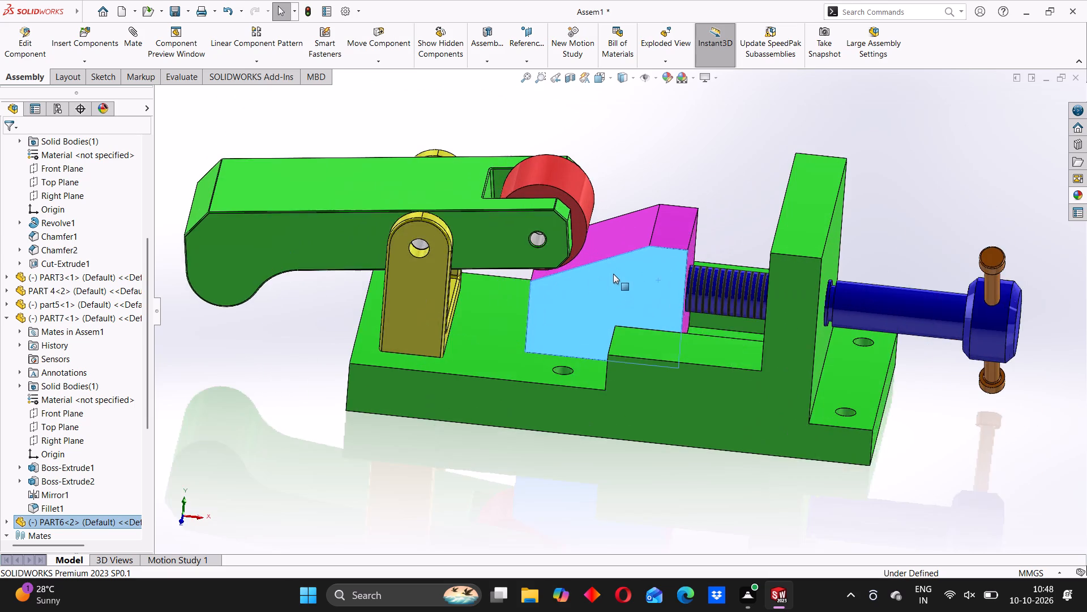
scroll(613, 274, down, 2)
scroll(570, 437, up, 4)
click(494, 426)
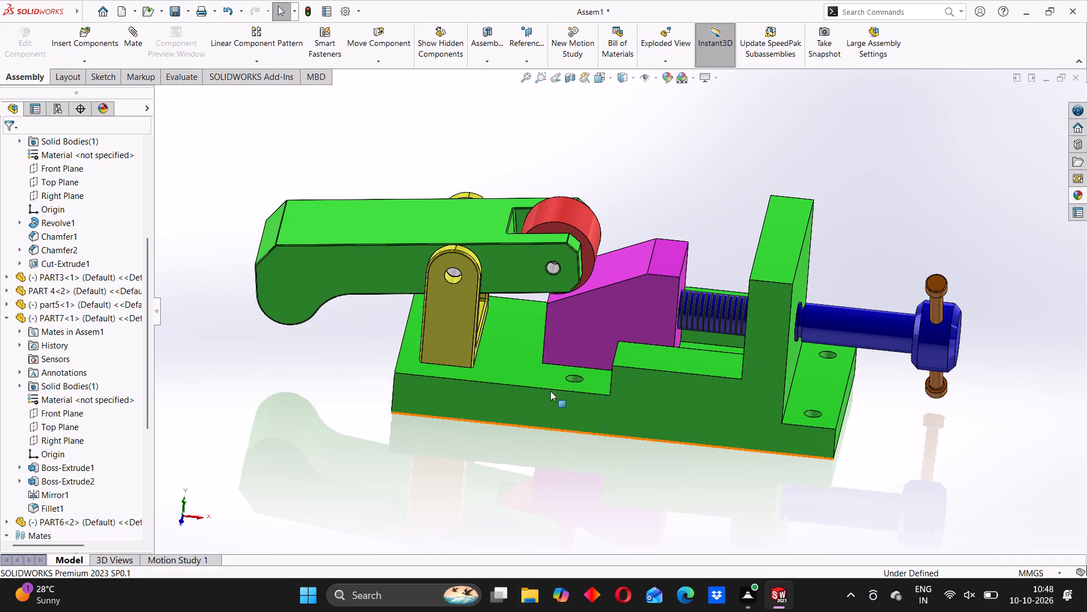
drag(614, 319, 483, 300)
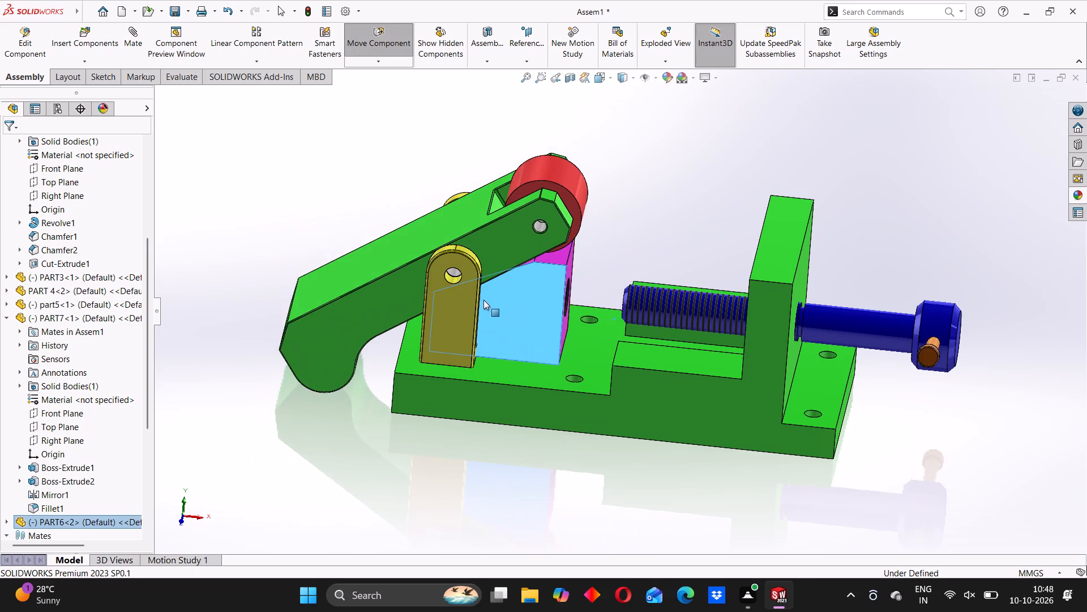
drag(483, 300, 655, 324)
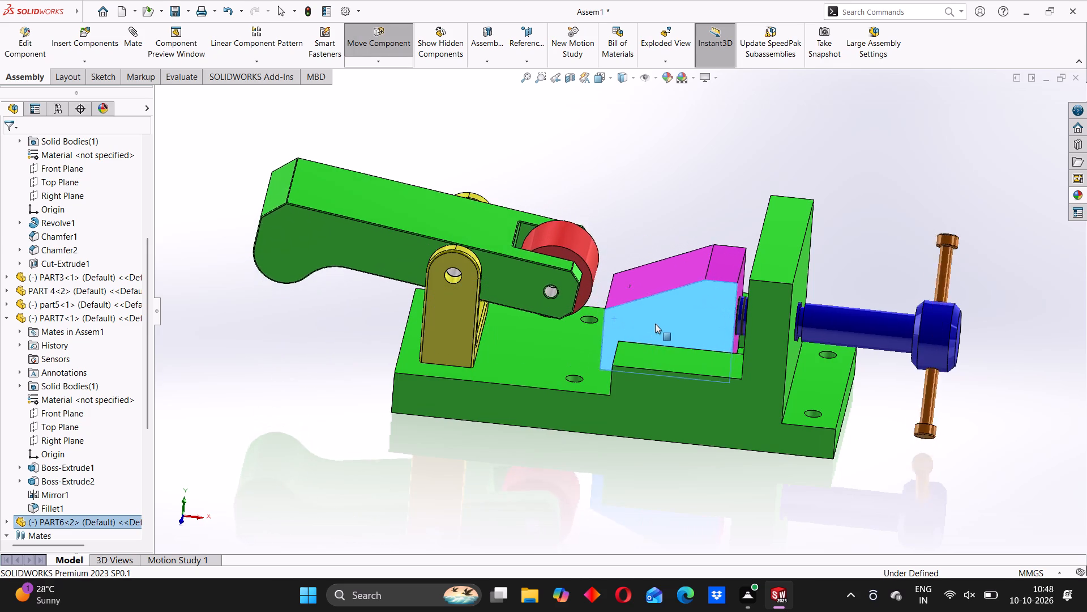
drag(655, 324, 626, 324)
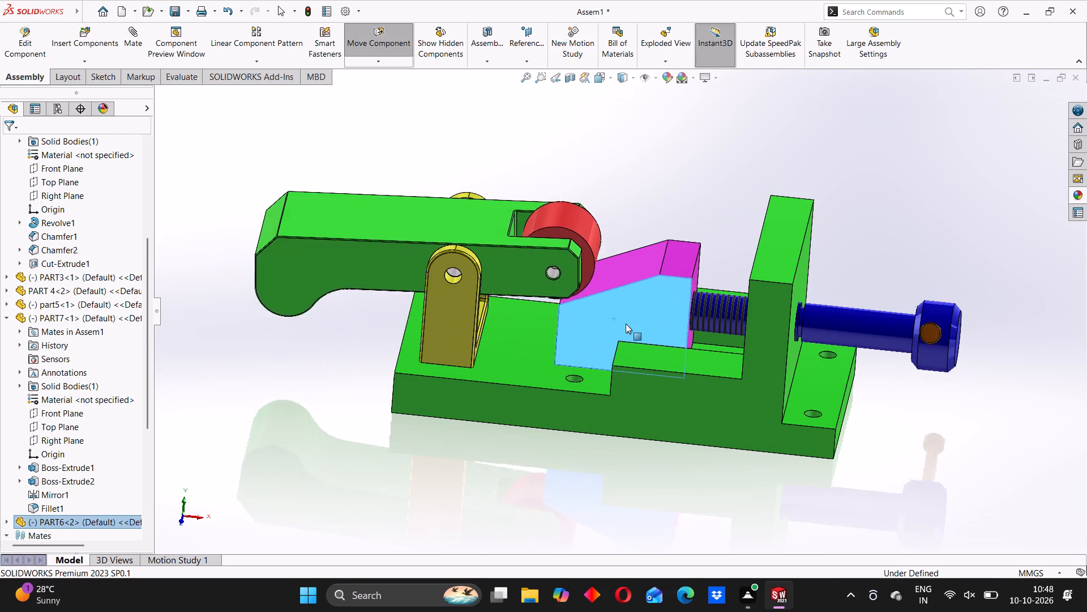
drag(626, 324, 532, 317)
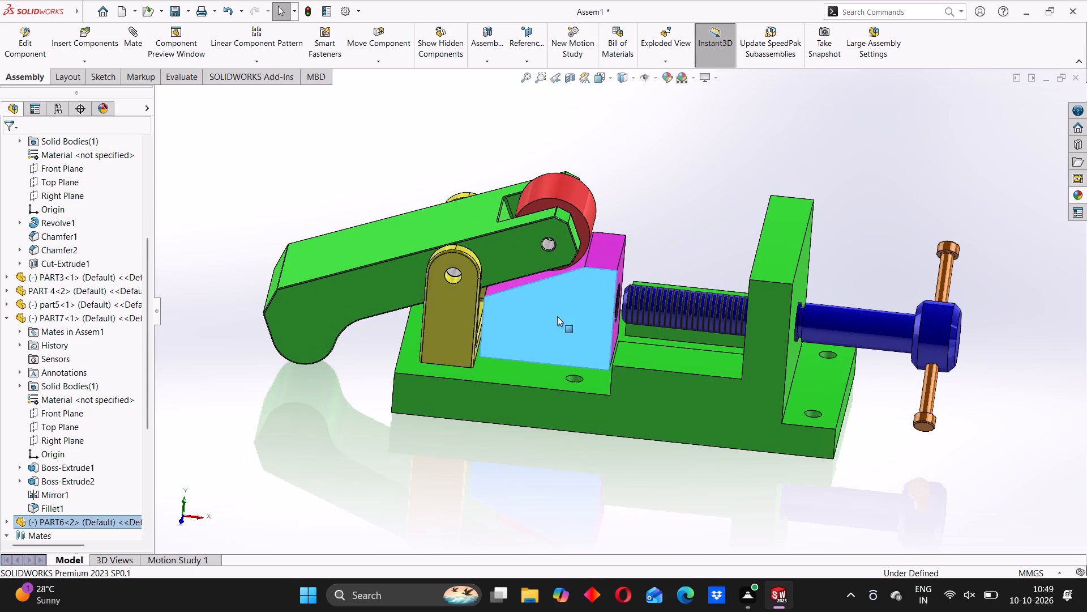
click(340, 393)
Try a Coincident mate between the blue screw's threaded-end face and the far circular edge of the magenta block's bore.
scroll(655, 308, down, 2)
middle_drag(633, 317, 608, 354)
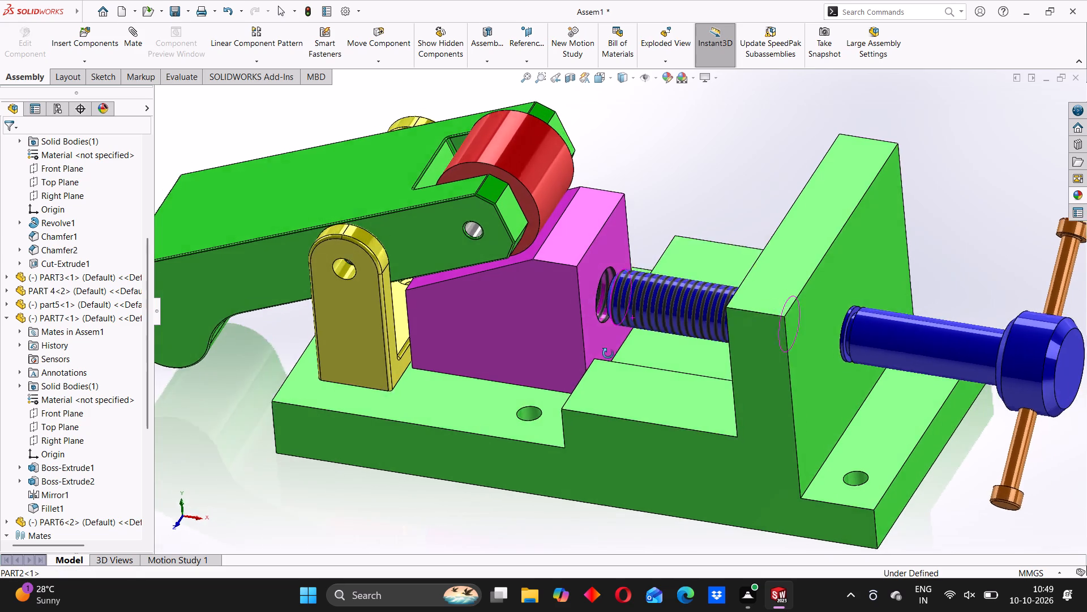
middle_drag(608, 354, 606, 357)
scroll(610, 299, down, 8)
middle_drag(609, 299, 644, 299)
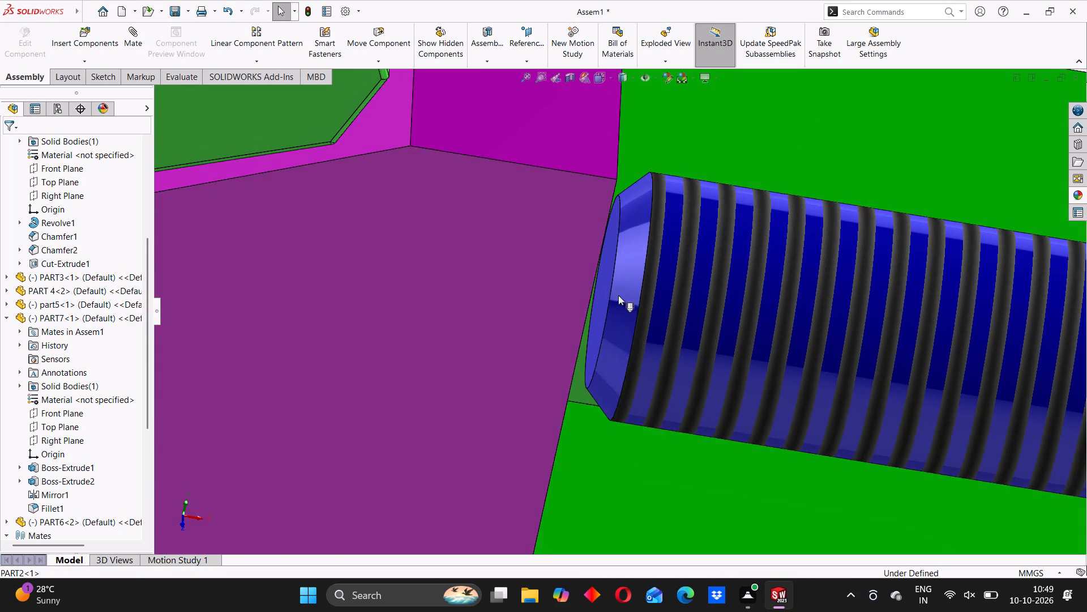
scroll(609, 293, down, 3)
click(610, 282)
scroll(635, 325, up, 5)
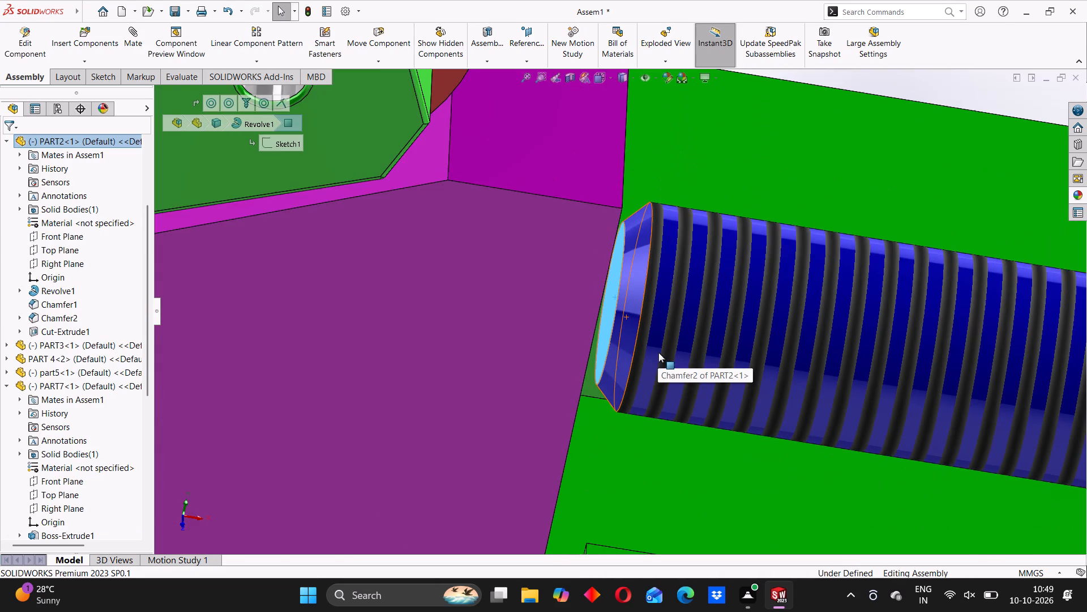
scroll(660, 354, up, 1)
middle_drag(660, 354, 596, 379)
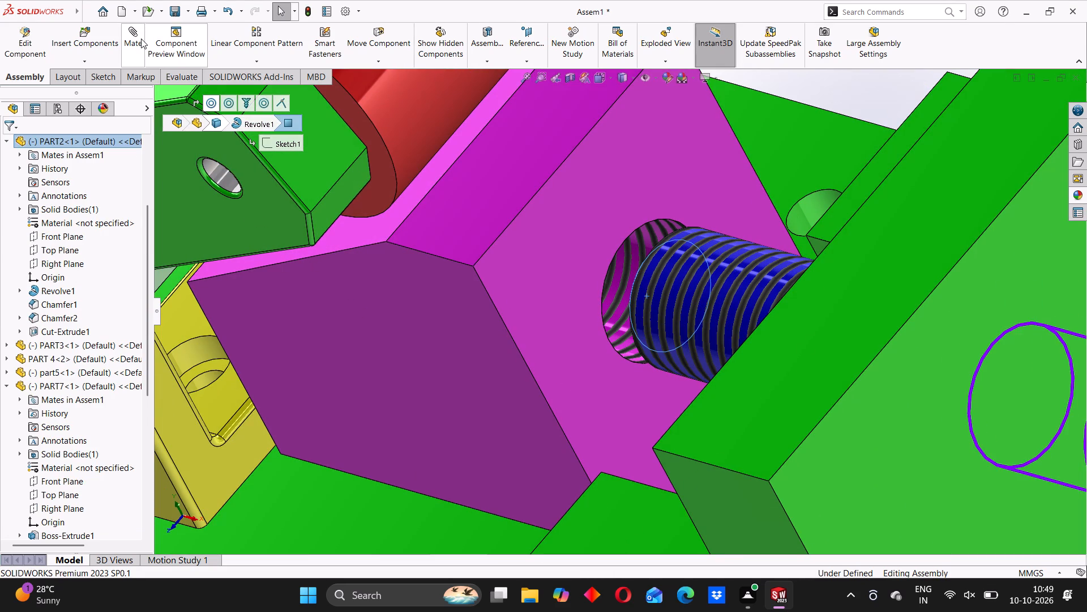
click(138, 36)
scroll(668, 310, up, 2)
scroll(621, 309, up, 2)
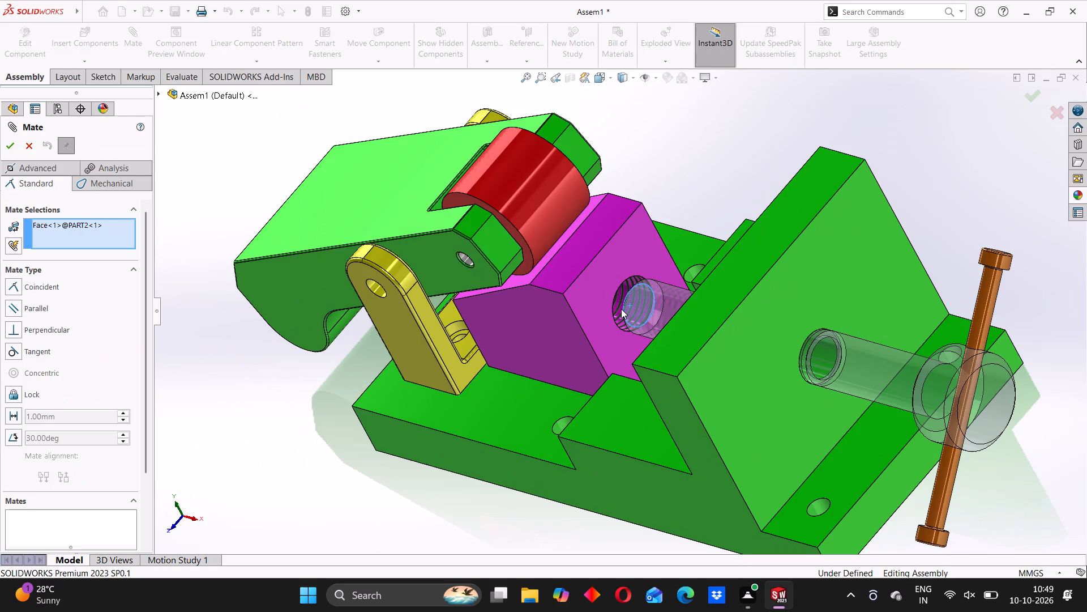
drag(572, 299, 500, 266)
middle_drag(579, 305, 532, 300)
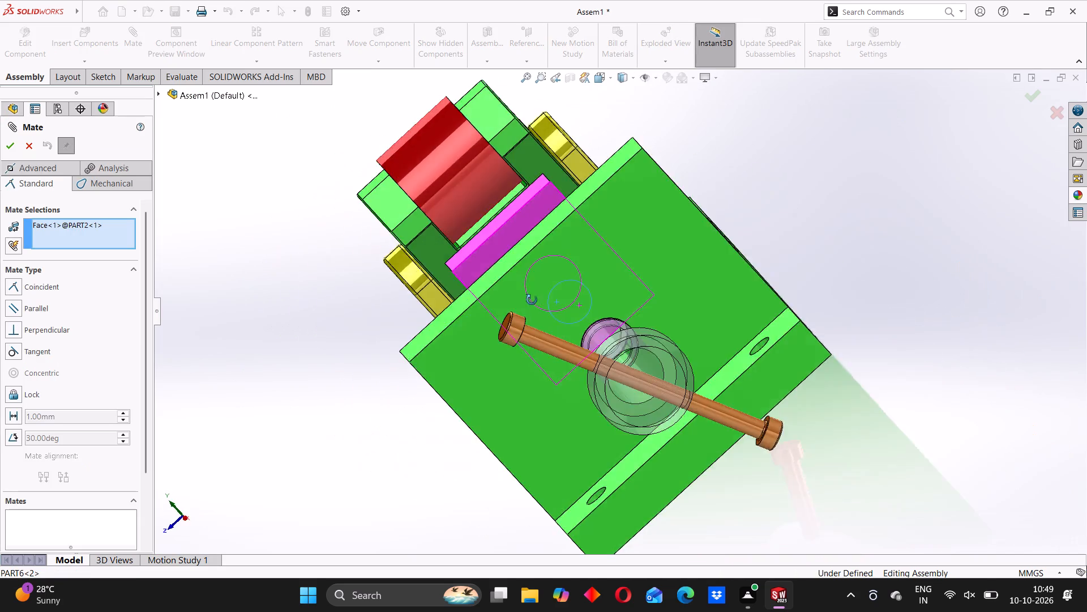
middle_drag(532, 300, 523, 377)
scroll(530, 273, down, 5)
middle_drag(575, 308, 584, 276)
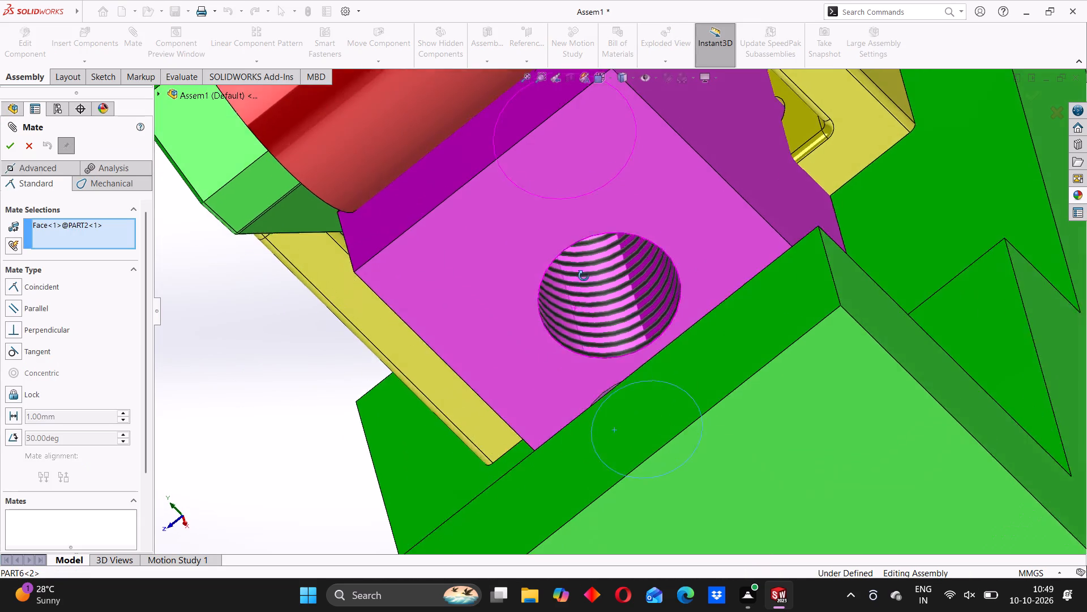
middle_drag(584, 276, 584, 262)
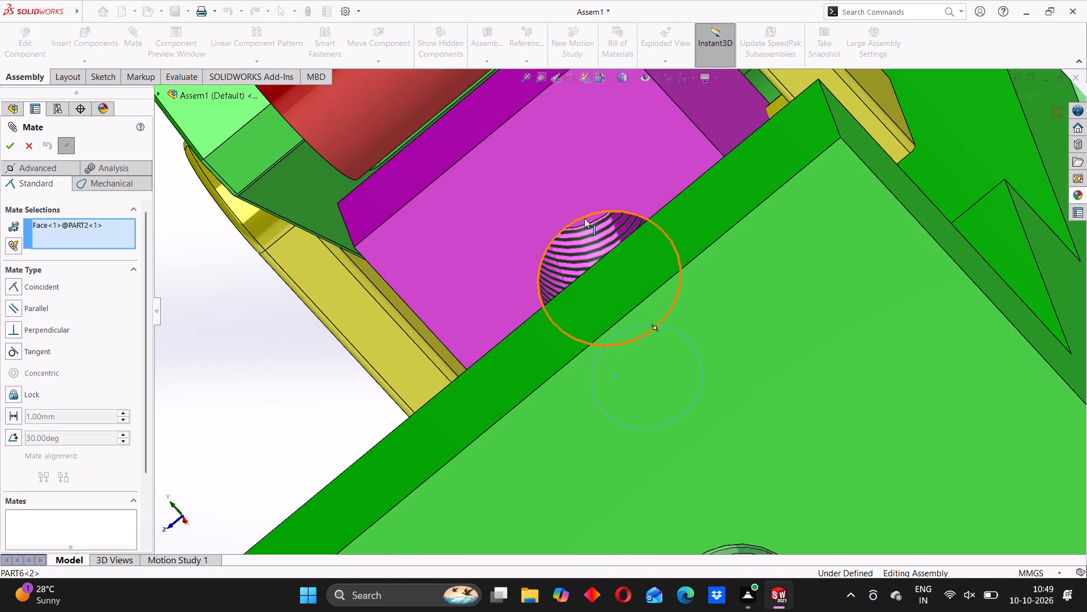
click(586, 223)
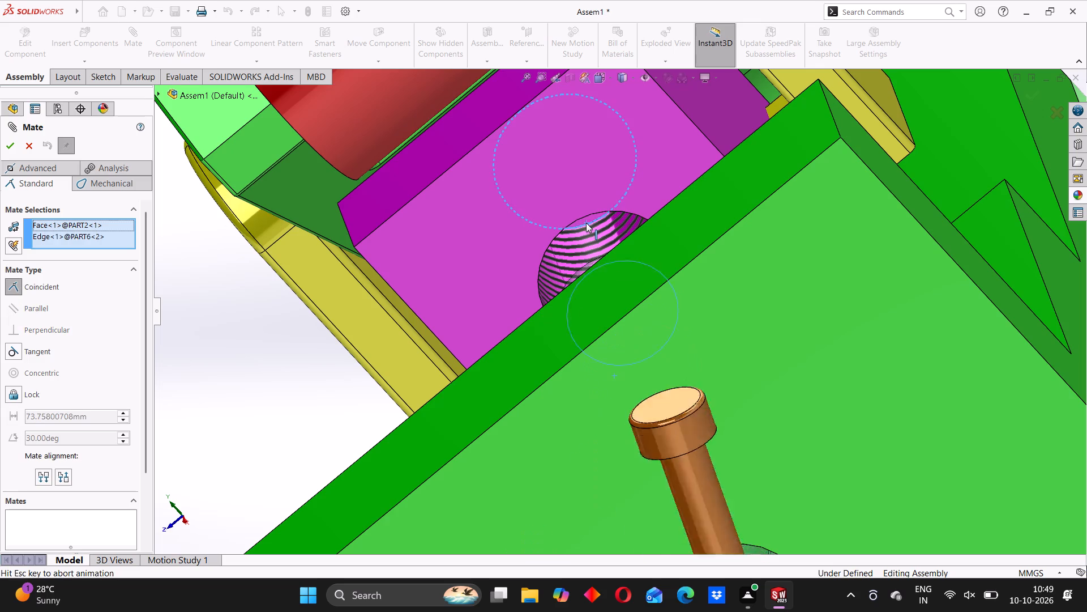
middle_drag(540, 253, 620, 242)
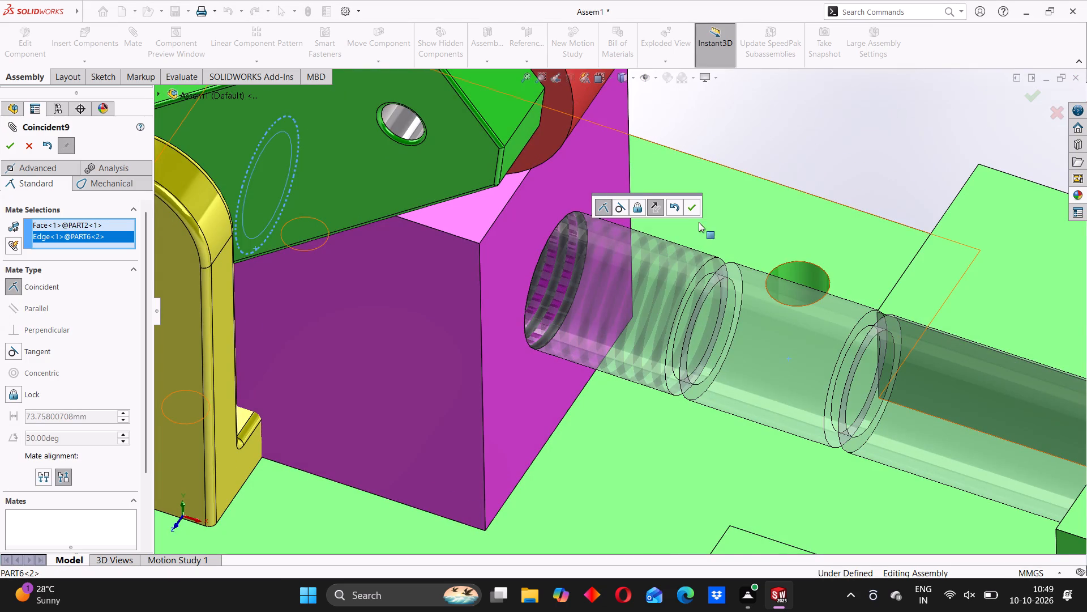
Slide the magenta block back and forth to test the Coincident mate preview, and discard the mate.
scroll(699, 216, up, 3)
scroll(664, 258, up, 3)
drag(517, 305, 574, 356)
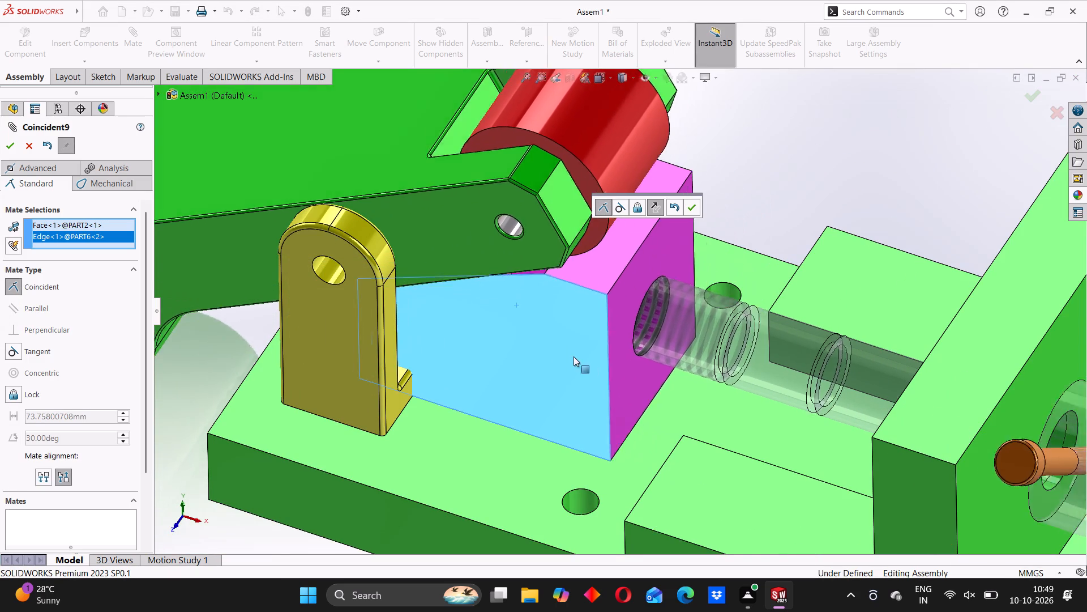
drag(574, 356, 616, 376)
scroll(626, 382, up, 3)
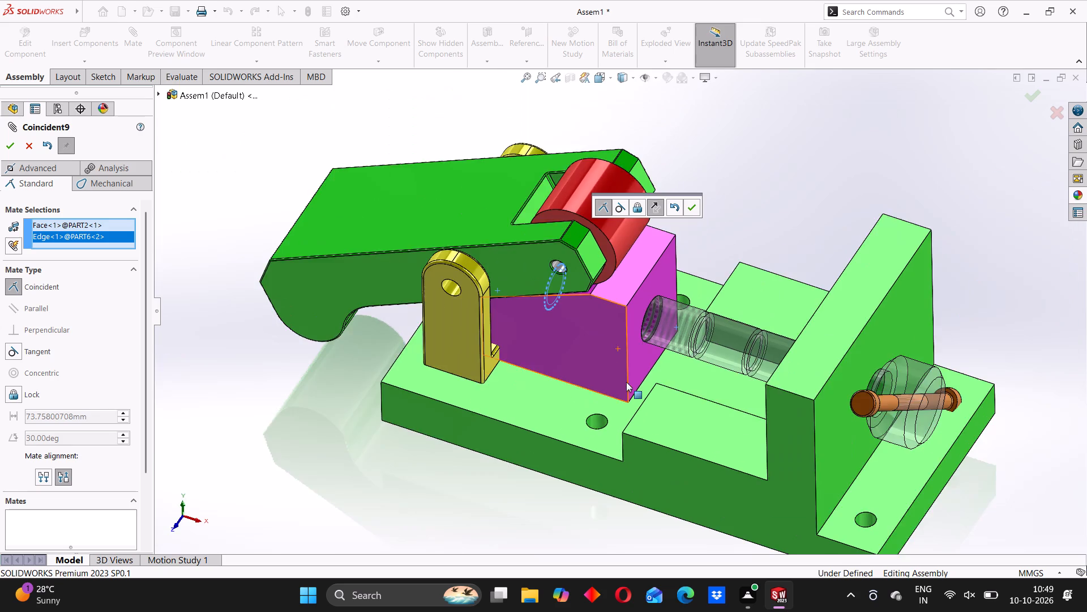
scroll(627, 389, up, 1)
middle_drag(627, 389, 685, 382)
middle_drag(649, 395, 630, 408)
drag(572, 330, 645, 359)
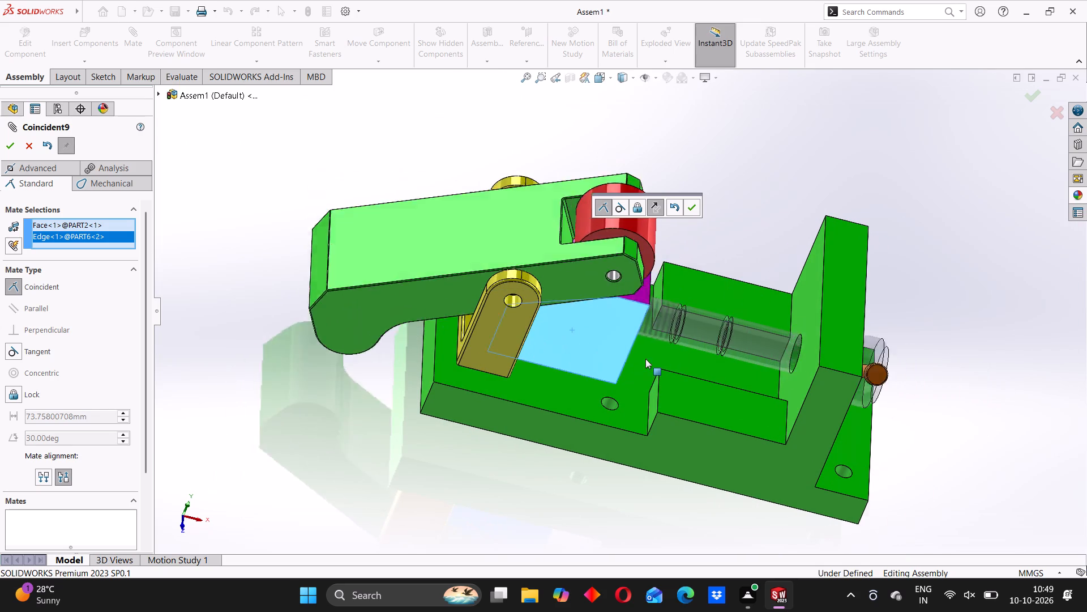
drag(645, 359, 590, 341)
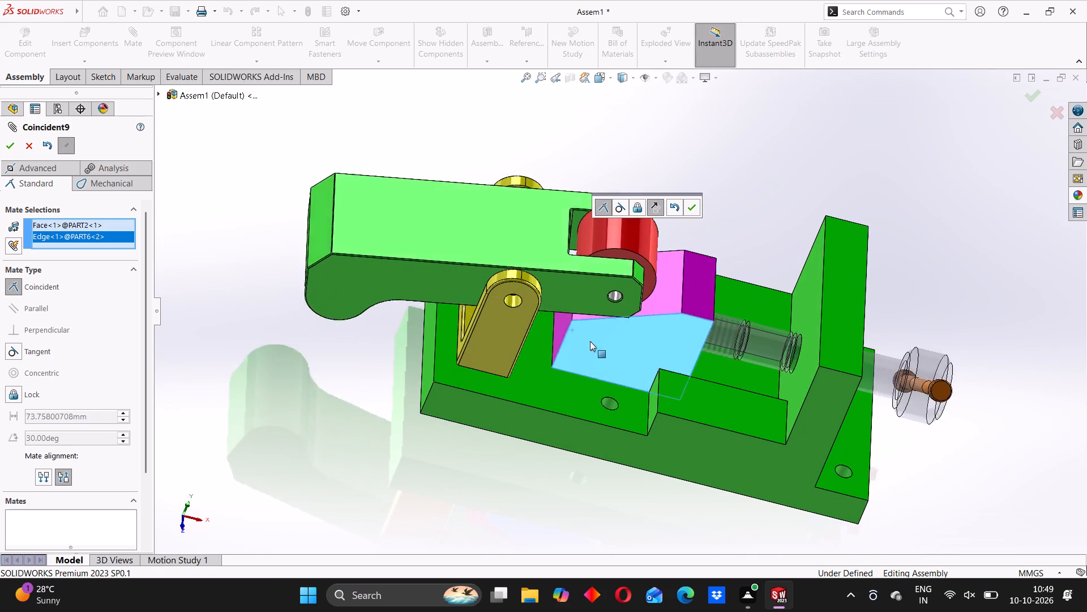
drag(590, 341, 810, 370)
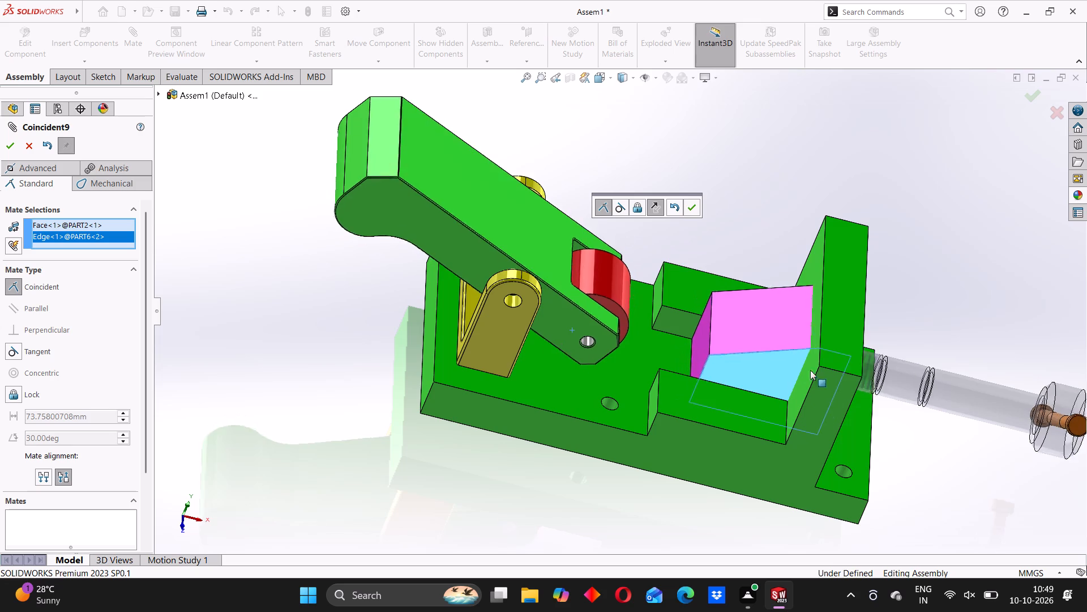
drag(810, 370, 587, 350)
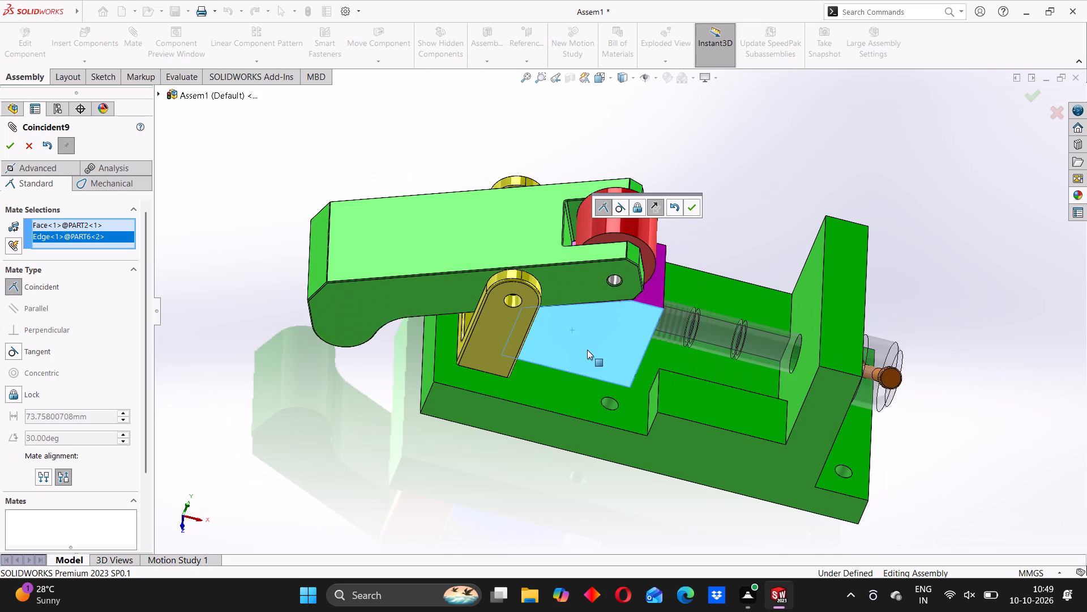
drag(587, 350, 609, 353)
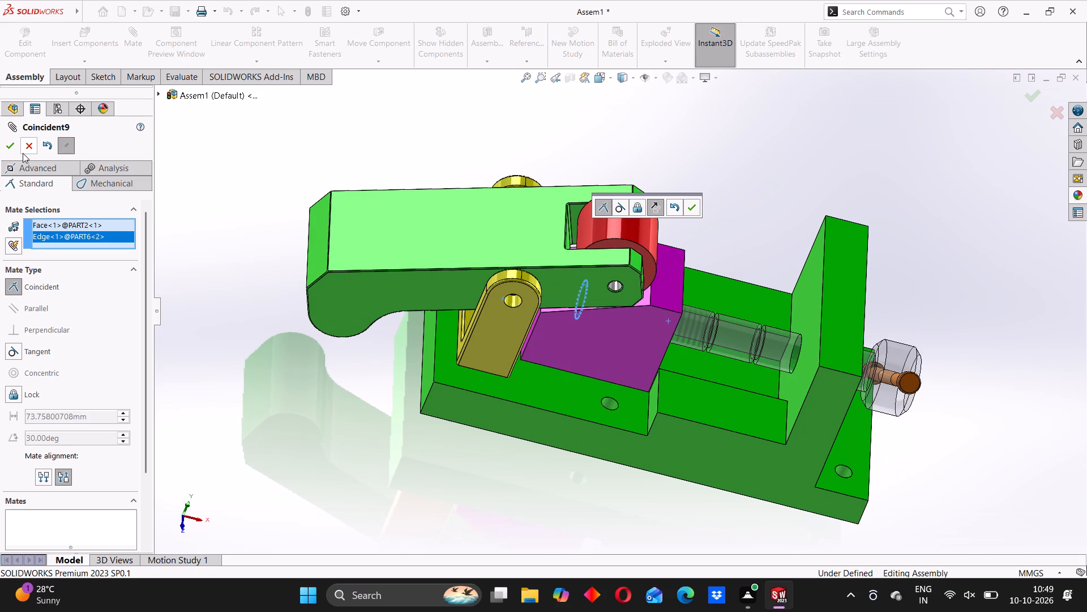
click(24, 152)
Slide the magenta block toward the screw to check its motion without the Coincident mate.
scroll(515, 294, up, 5)
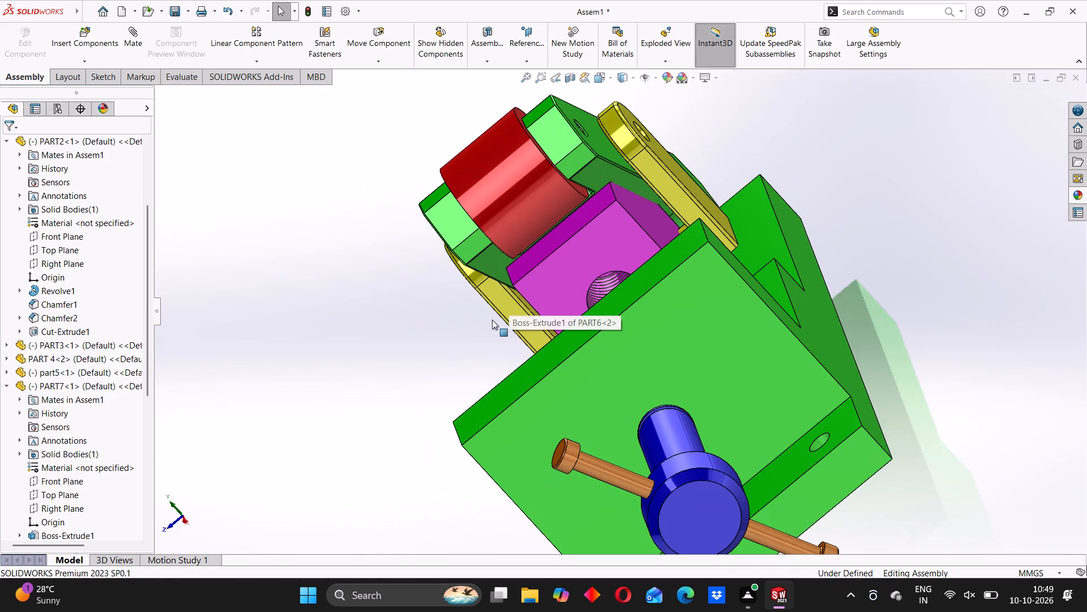
middle_drag(392, 373, 546, 349)
drag(508, 321, 626, 348)
scroll(665, 405, up, 3)
middle_drag(650, 413, 600, 433)
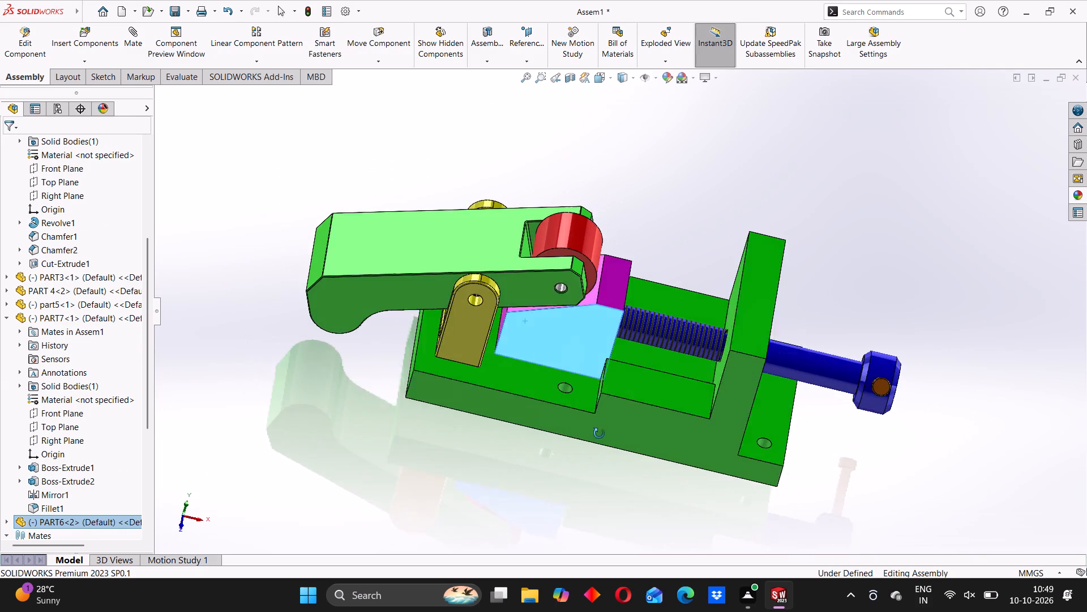
drag(567, 346, 598, 355)
scroll(615, 380, up, 2)
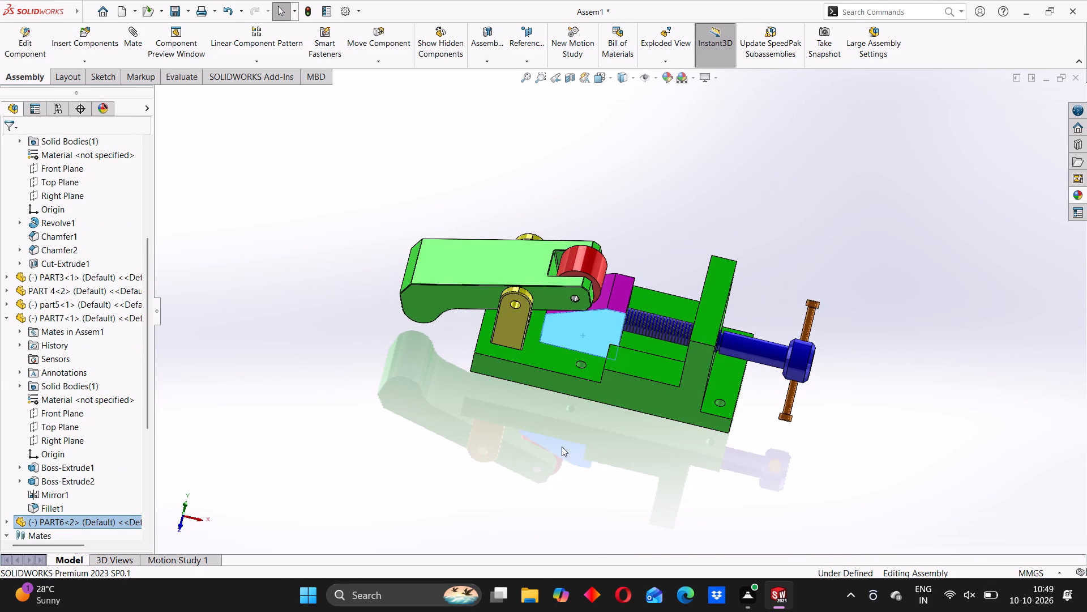
Examine from several angles how the magenta block sits relative to the screw's threaded end and the red roller.
middle_drag(562, 447, 557, 377)
click(403, 373)
scroll(652, 338, up, 1)
middle_drag(652, 338, 558, 363)
middle_drag(468, 342, 543, 313)
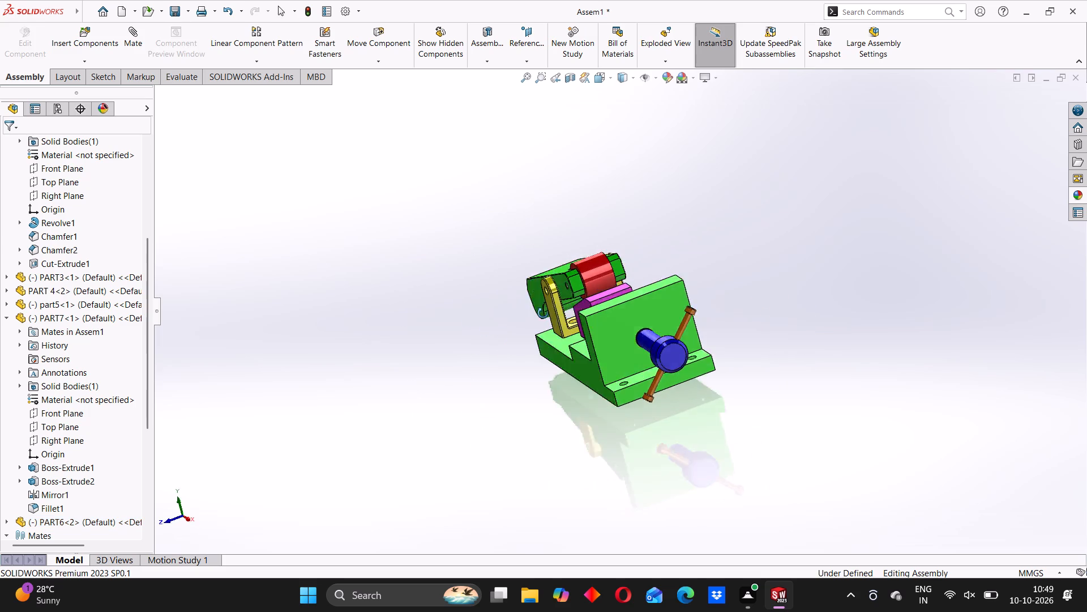
middle_drag(543, 313, 550, 312)
scroll(583, 311, down, 4)
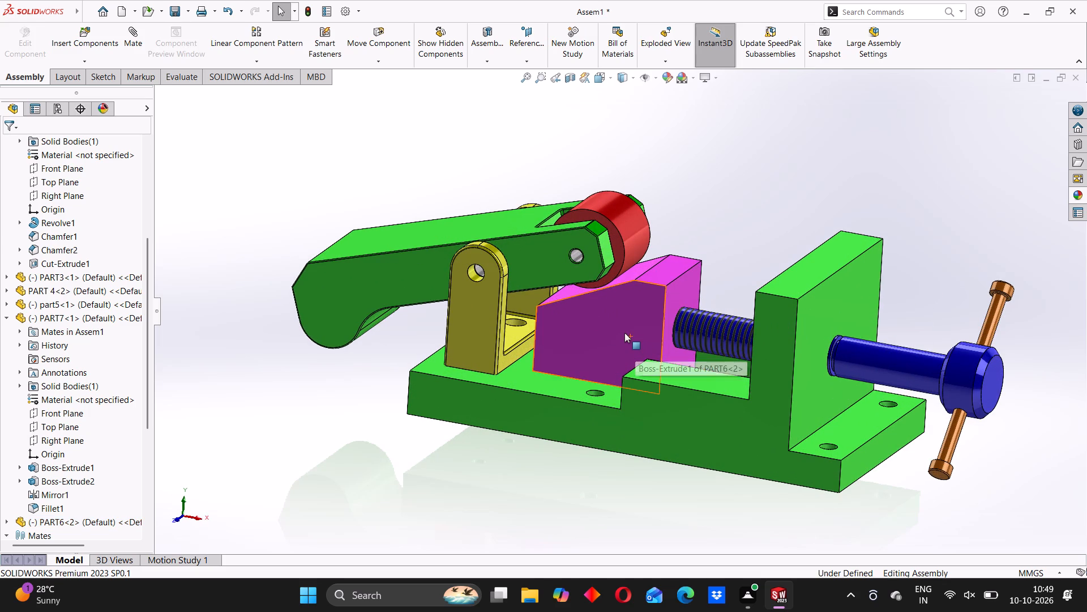
scroll(624, 333, down, 2)
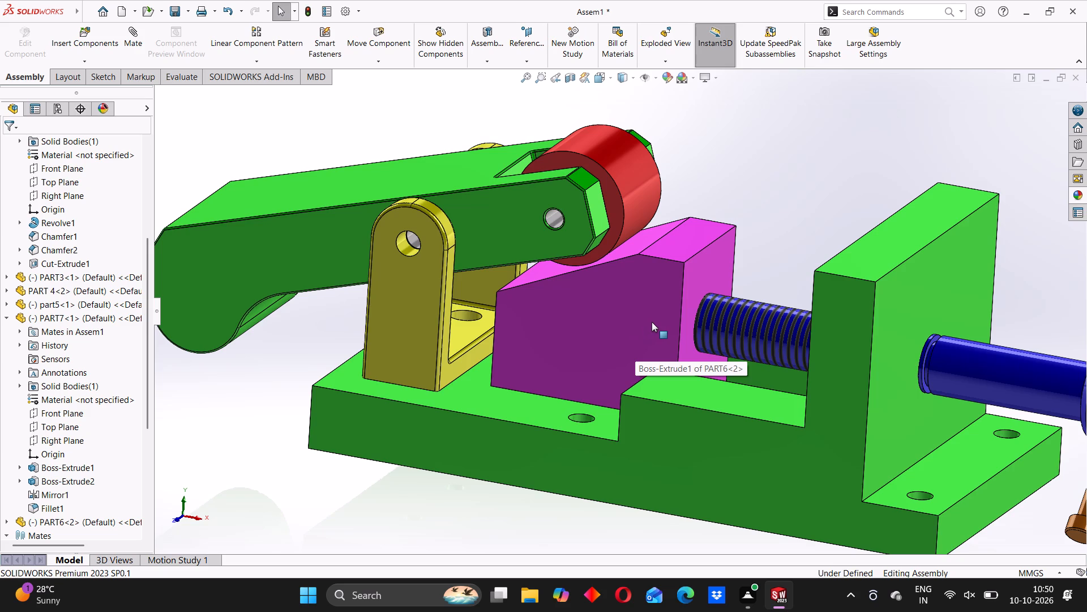
middle_click(619, 326)
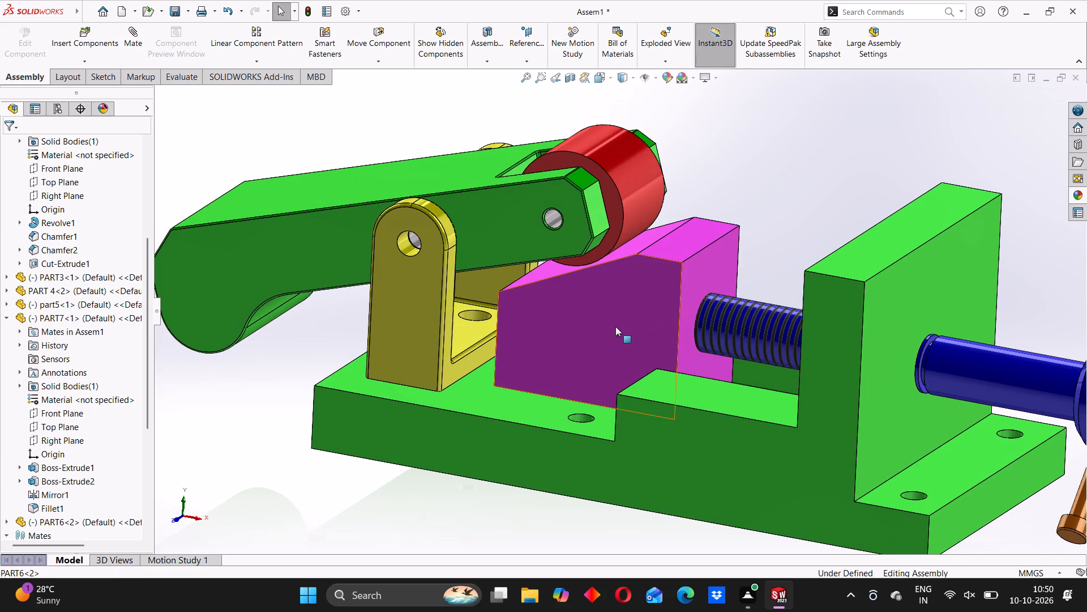
middle_drag(601, 301, 634, 324)
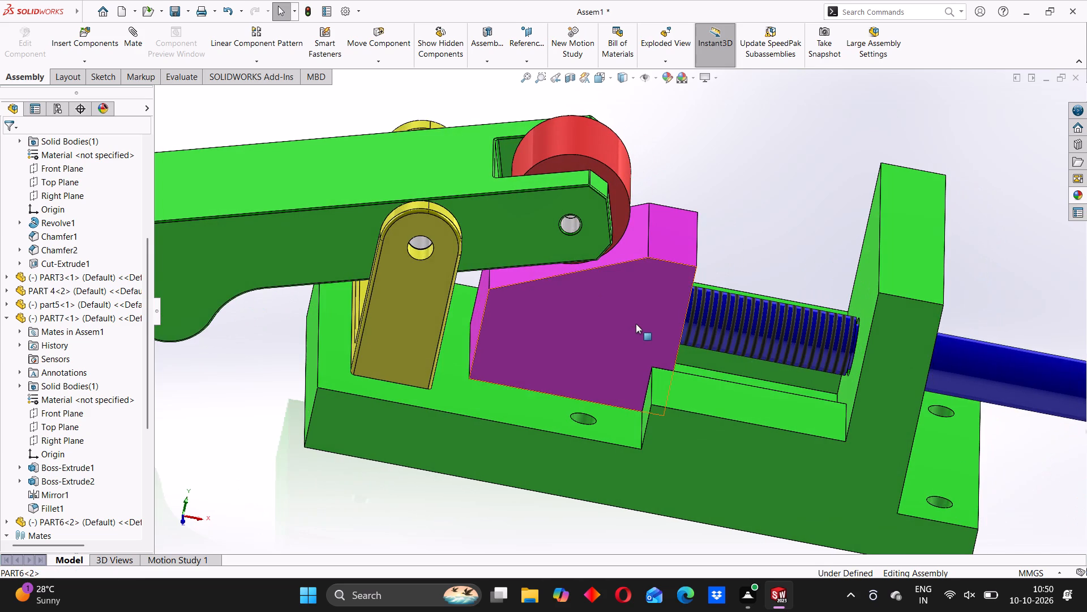
middle_drag(634, 327, 576, 321)
Slide the magenta block back and forth between the upright support and the yellow bracket to test the linked motion.
drag(575, 311, 624, 325)
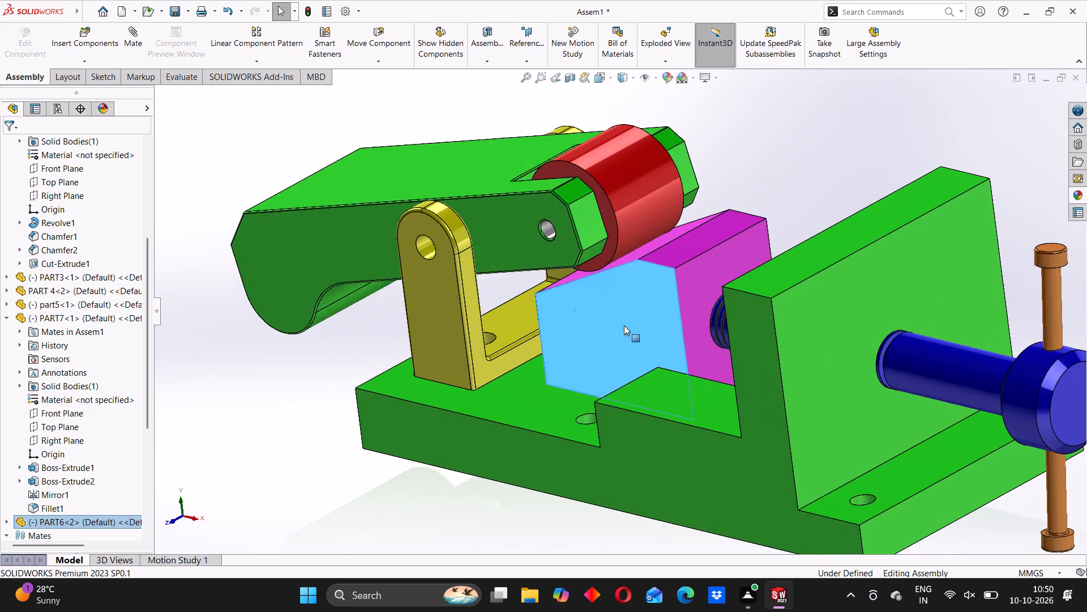
drag(624, 325, 601, 286)
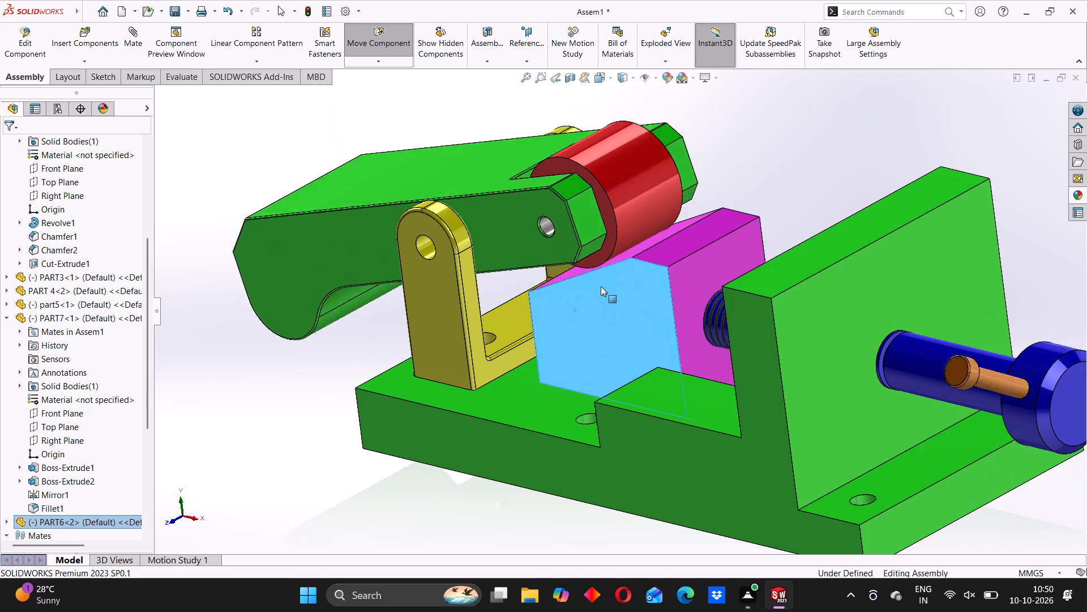
drag(601, 286, 588, 279)
scroll(585, 297, up, 2)
middle_drag(562, 309, 617, 297)
drag(624, 304, 587, 302)
drag(613, 300, 606, 307)
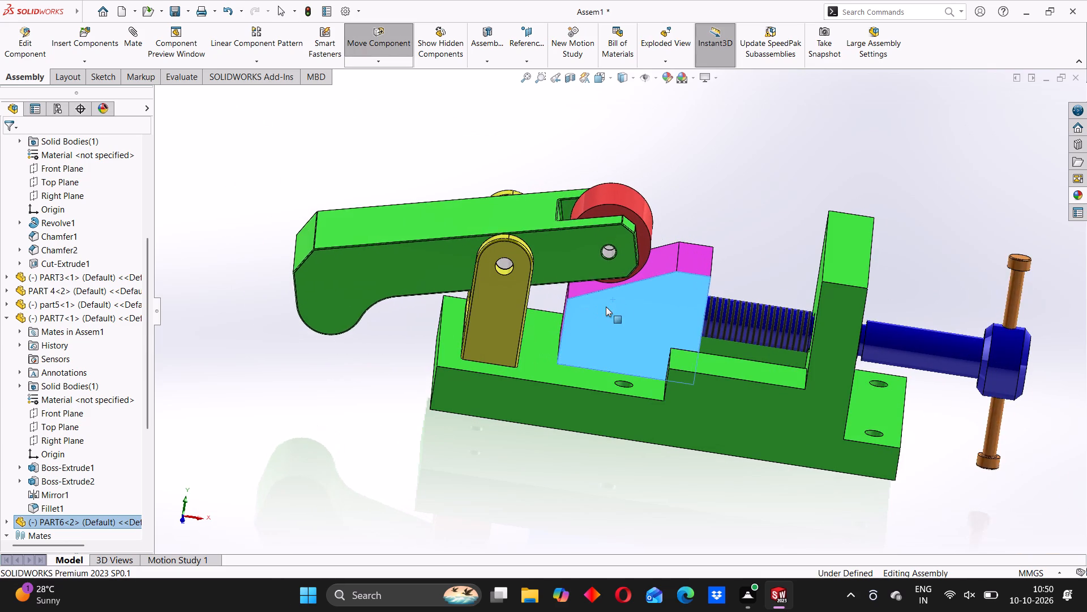
drag(606, 307, 700, 309)
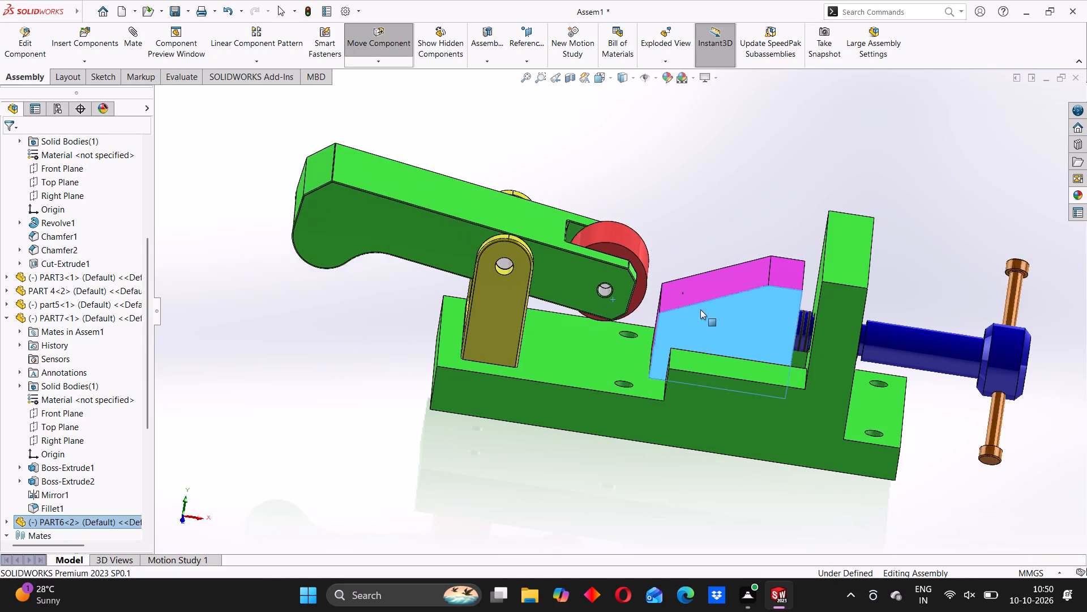
drag(700, 309, 548, 314)
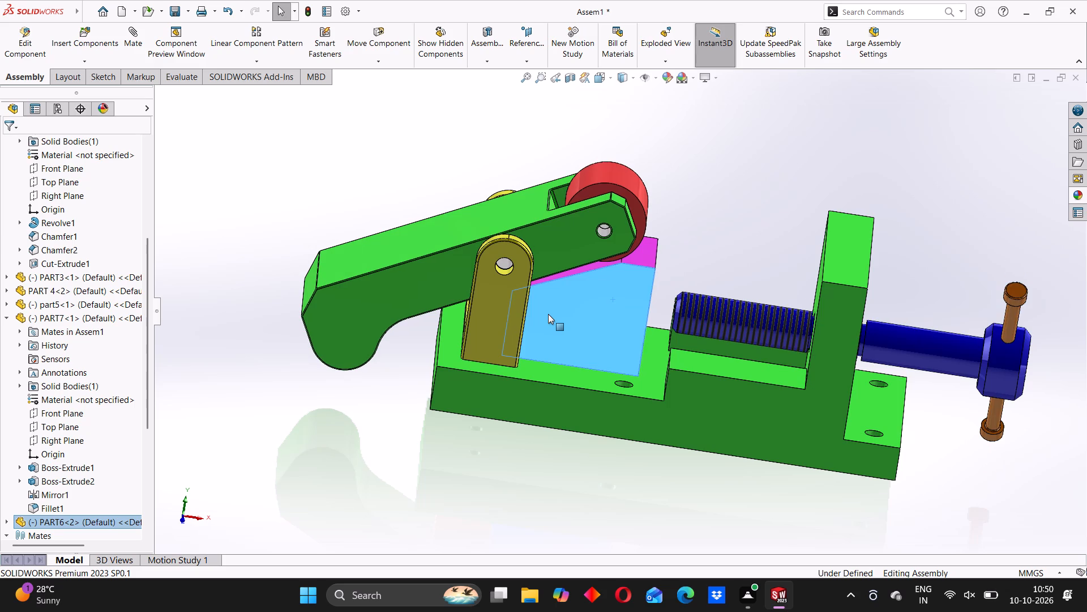
Slide the magenta block back toward the screw, leaving its bored face at the screw's threaded end.
scroll(607, 315, up, 2)
middle_drag(574, 338, 536, 378)
click(452, 381)
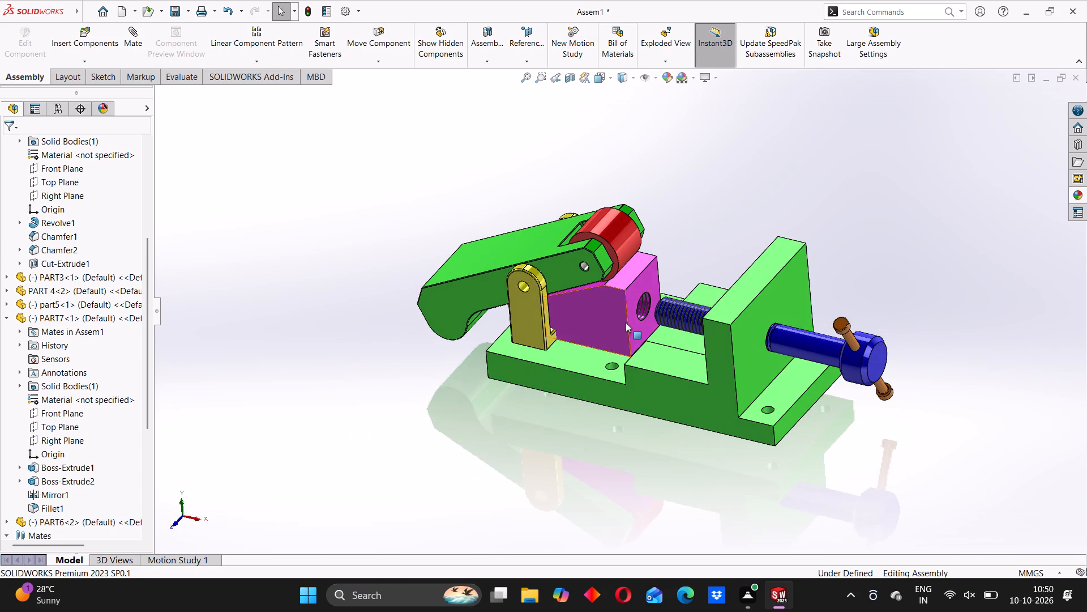
drag(607, 303, 622, 311)
drag(614, 307, 657, 325)
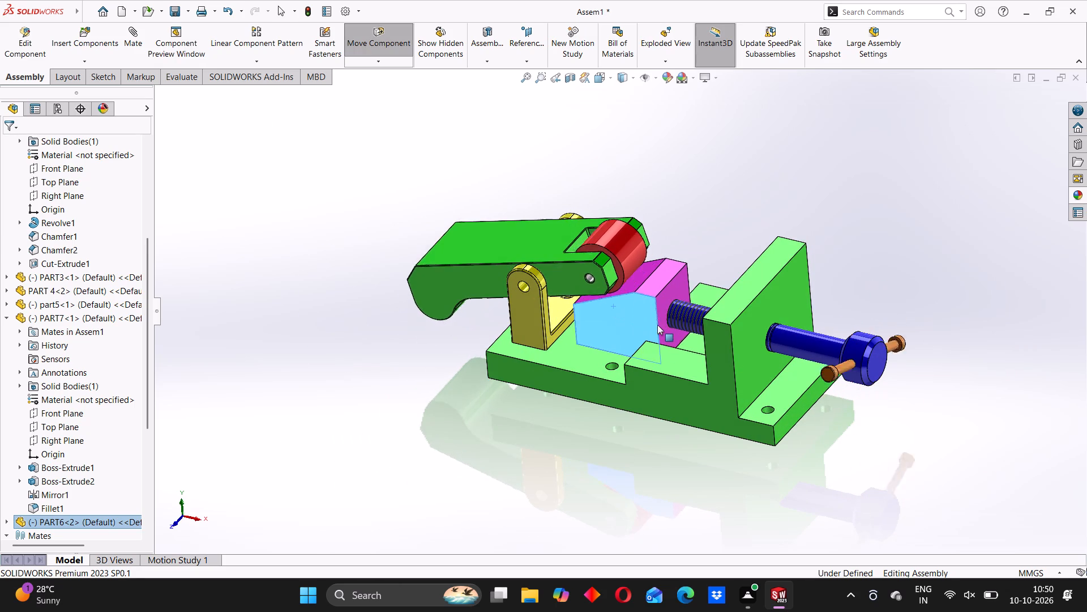
drag(657, 325, 670, 331)
click(456, 376)
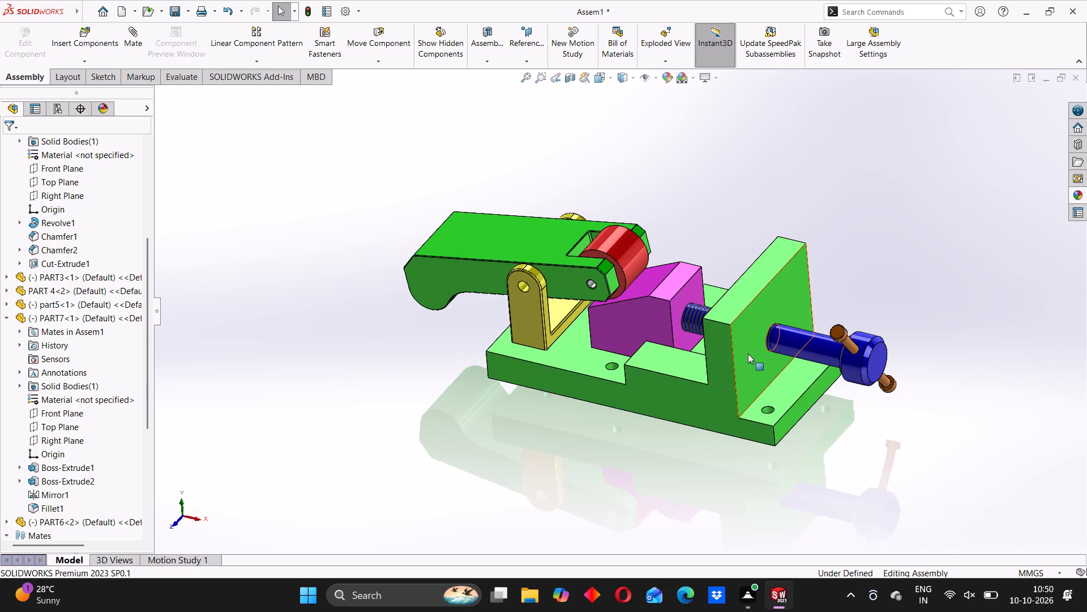
scroll(661, 333, down, 2)
scroll(629, 295, down, 5)
middle_drag(647, 346, 661, 331)
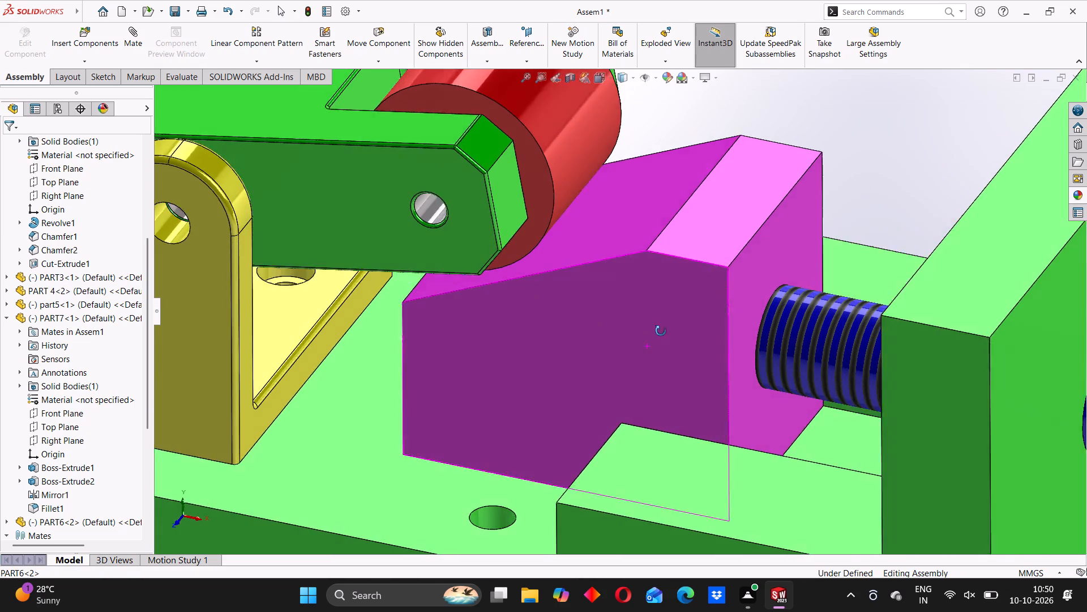
middle_drag(661, 331, 672, 320)
drag(682, 319, 639, 322)
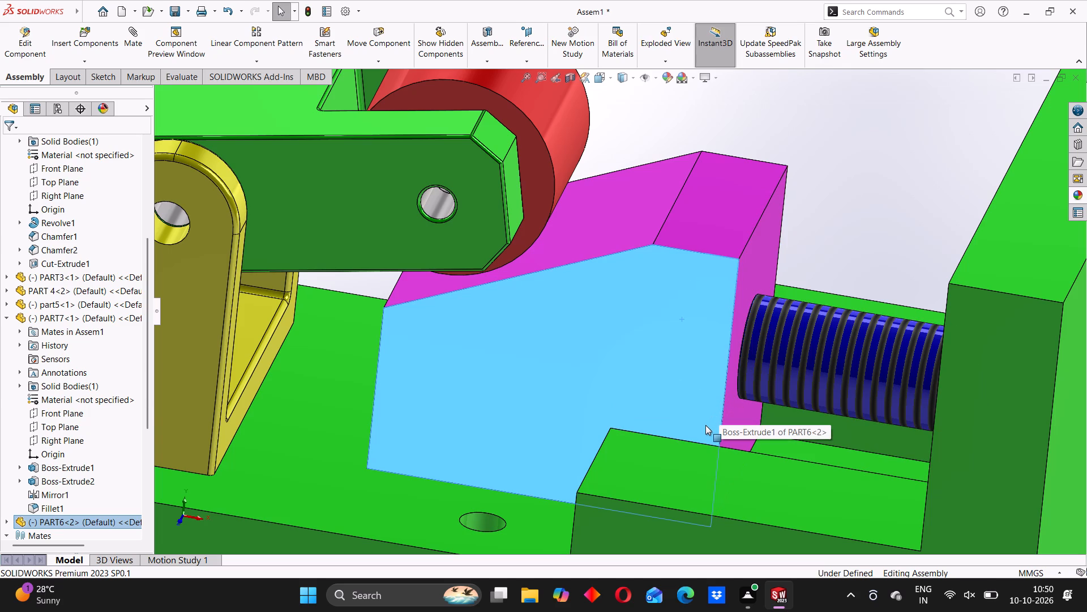
Slide the blue screw in and out through the upright support to test how the magenta block and lever follow.
scroll(711, 418, up, 4)
middle_drag(711, 418, 677, 426)
scroll(677, 426, up, 4)
middle_drag(669, 409, 627, 410)
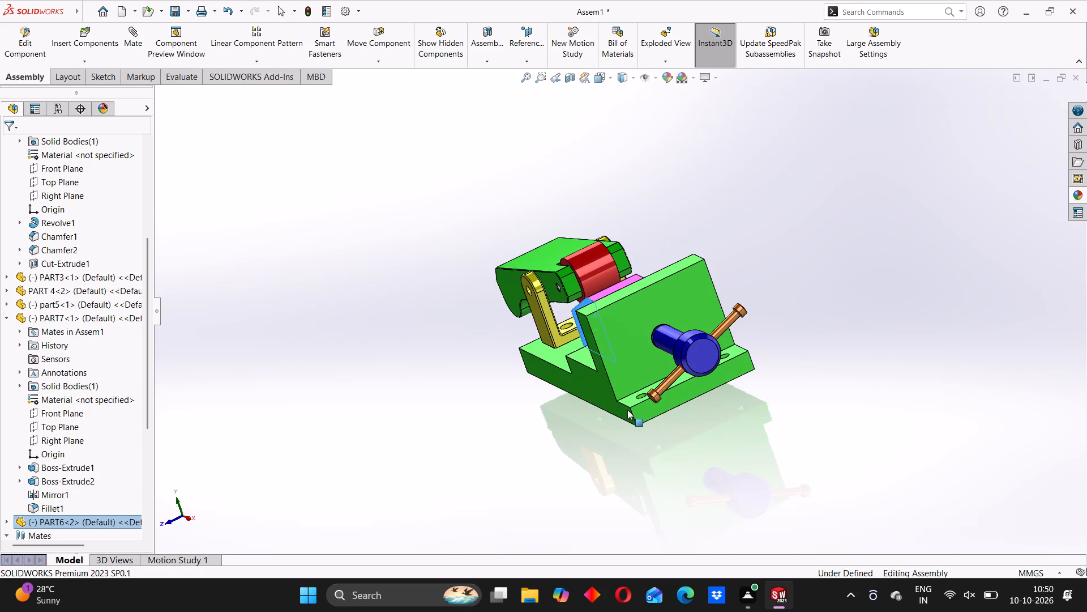
scroll(599, 334, down, 1)
middle_drag(521, 376, 589, 346)
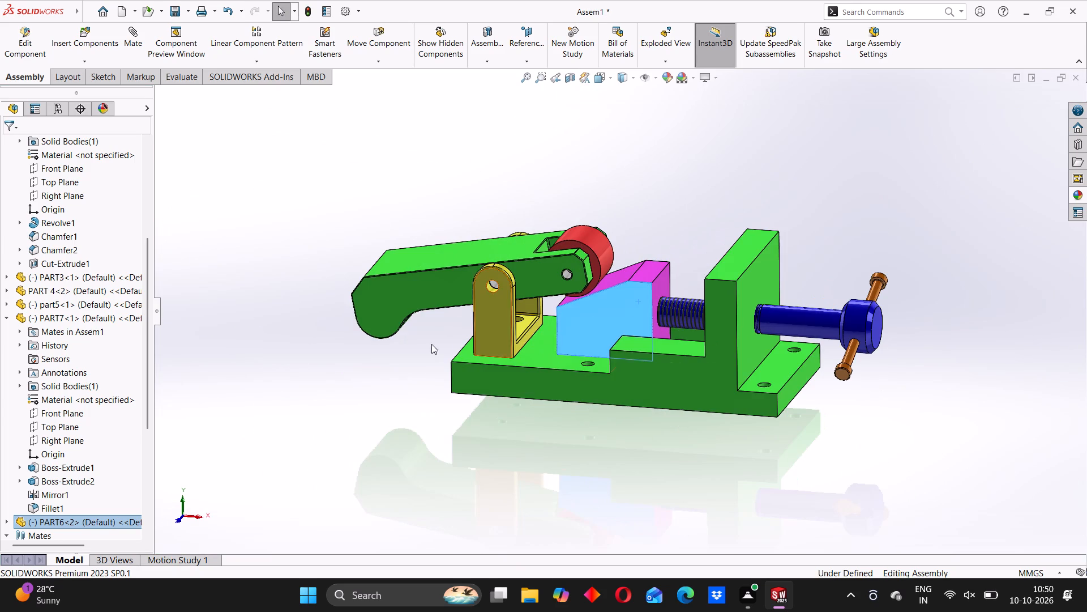
click(421, 345)
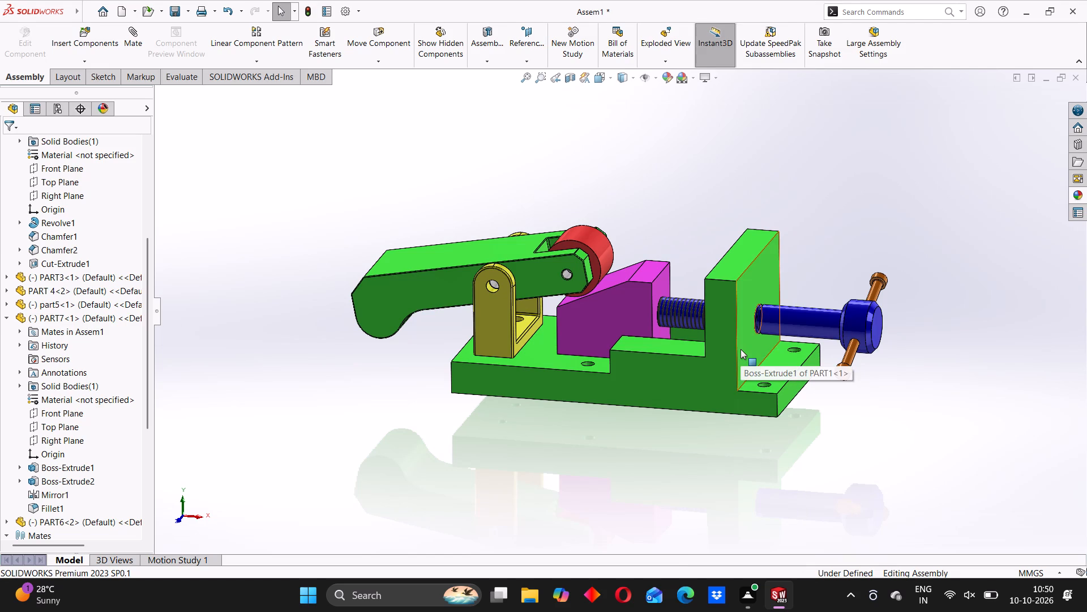
scroll(657, 334, down, 2)
middle_drag(774, 331, 731, 362)
drag(837, 331, 816, 405)
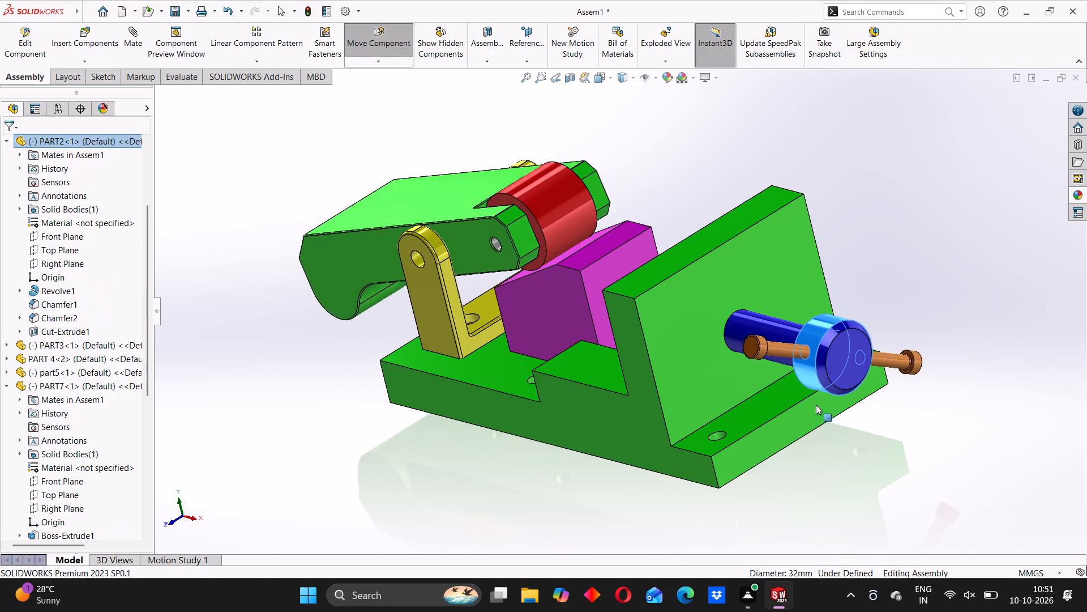
drag(816, 405, 796, 300)
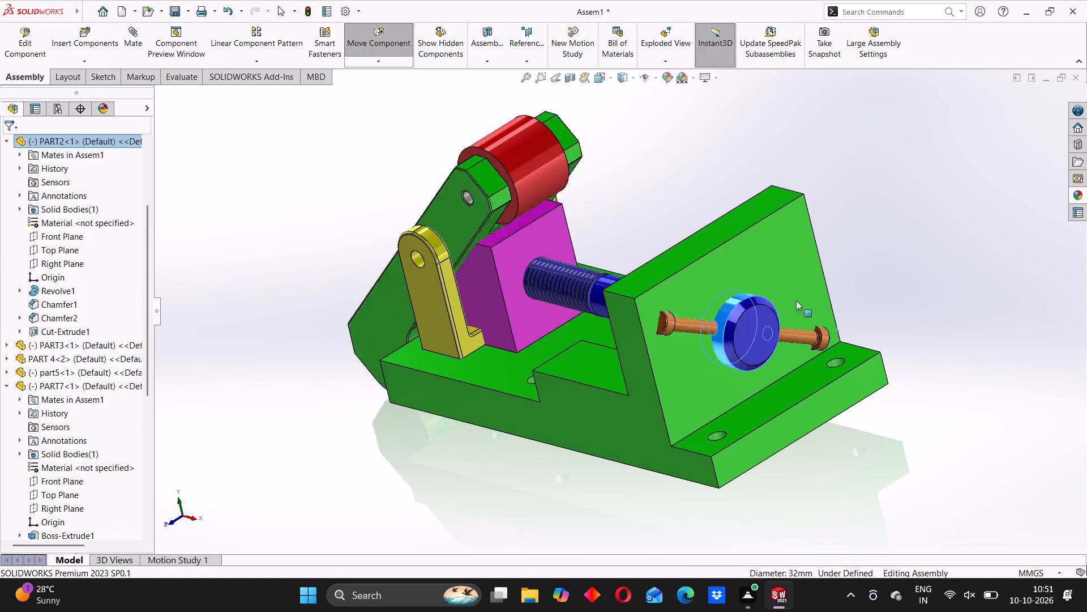
drag(796, 300, 886, 365)
scroll(666, 369, up, 2)
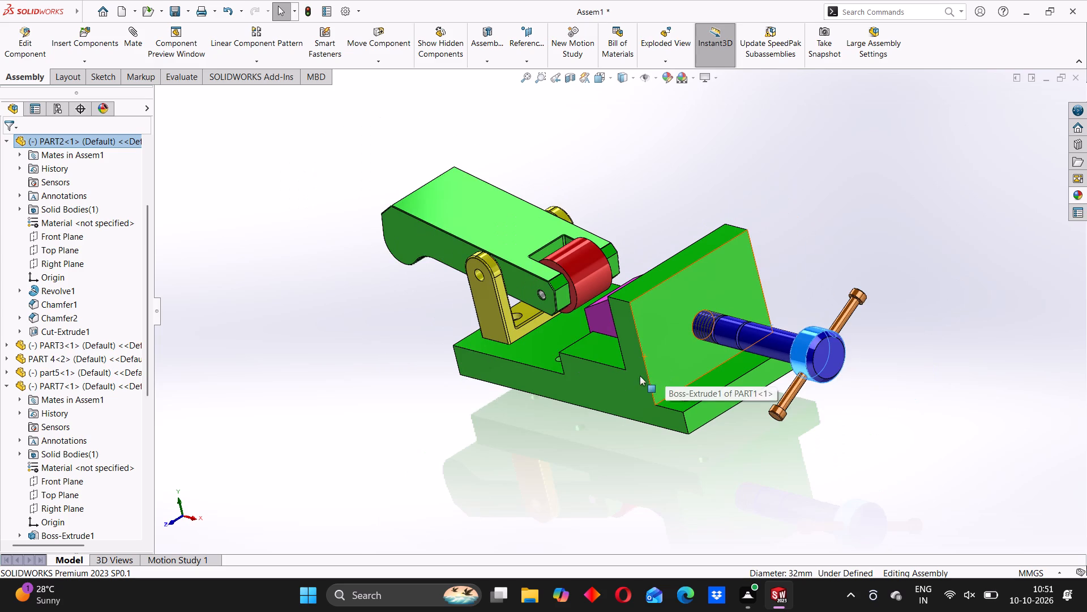
Slide the magenta block toward the yellow bracket and run the screw in and out again to check their relative travel.
click(424, 391)
middle_drag(729, 397, 766, 435)
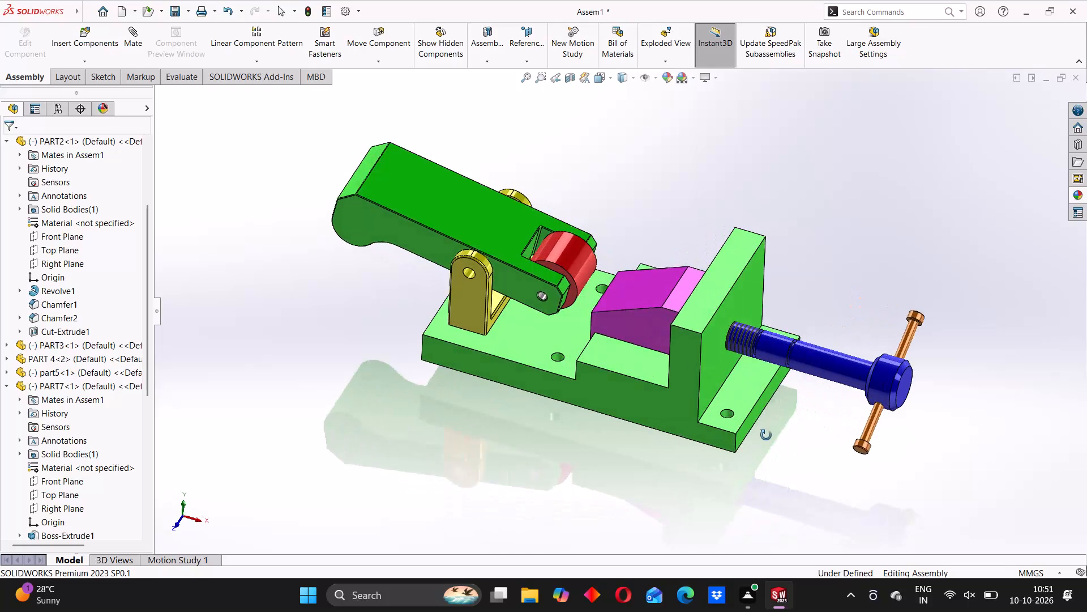
middle_drag(766, 435, 767, 435)
middle_drag(551, 359, 639, 334)
scroll(656, 318, down, 3)
middle_drag(661, 324, 661, 325)
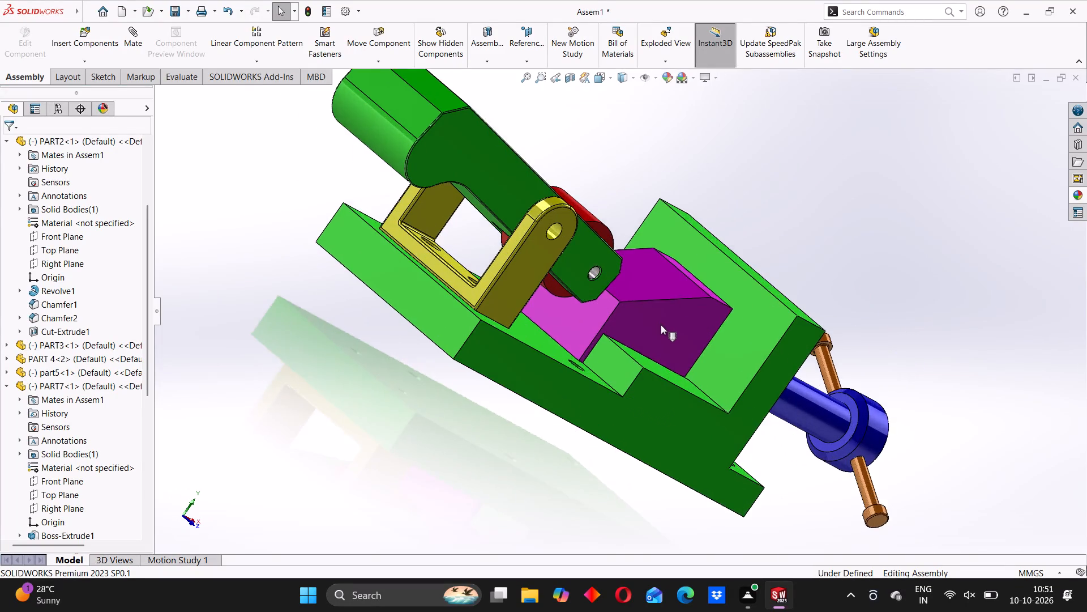
middle_drag(661, 325, 612, 354)
drag(642, 324, 505, 303)
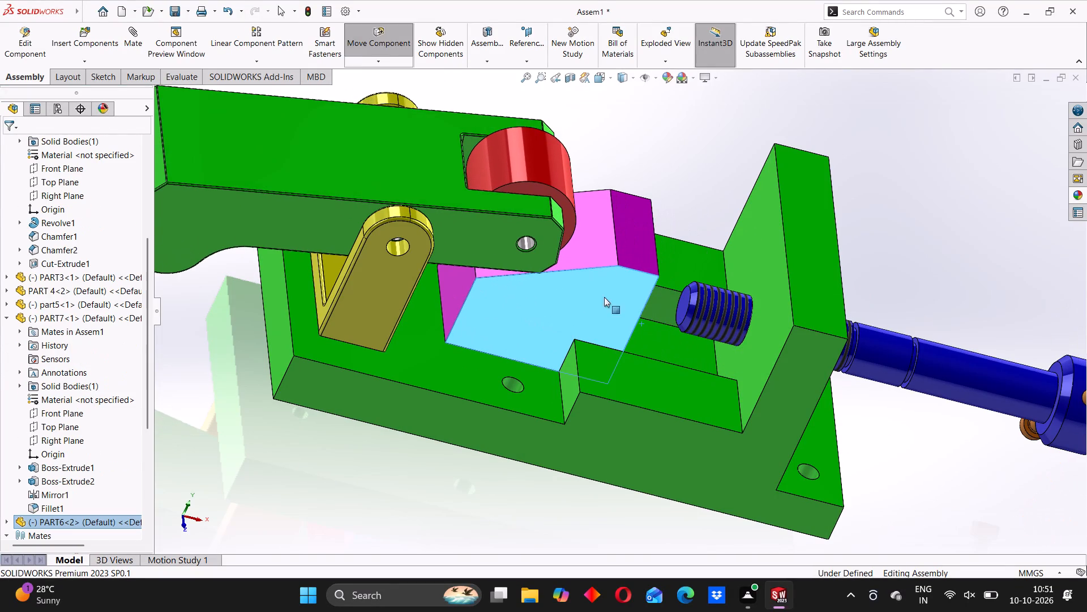
drag(925, 364, 637, 309)
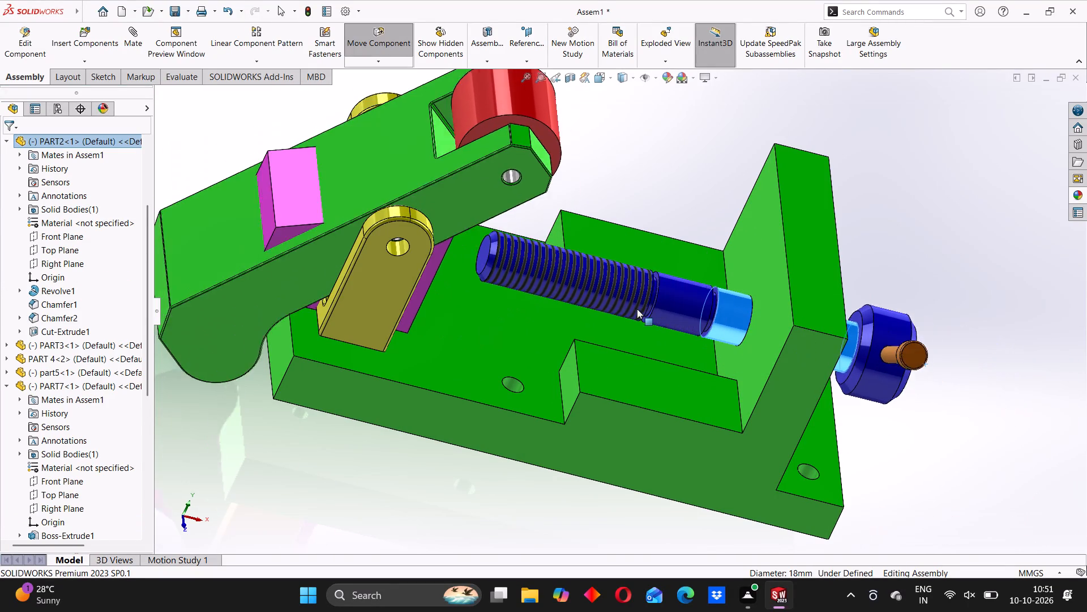
drag(637, 309, 986, 387)
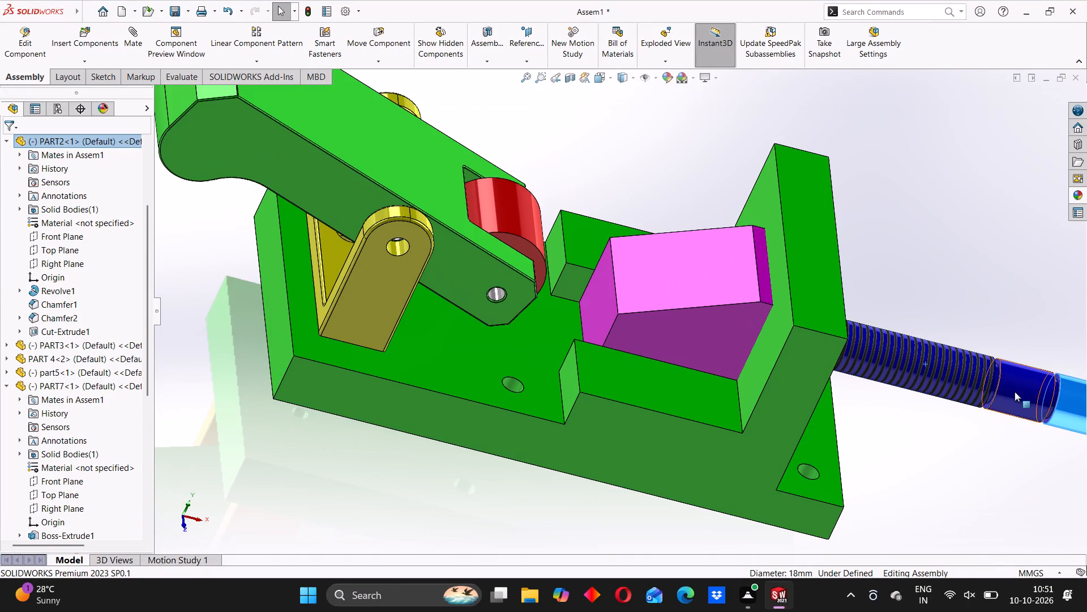
drag(1015, 392, 708, 331)
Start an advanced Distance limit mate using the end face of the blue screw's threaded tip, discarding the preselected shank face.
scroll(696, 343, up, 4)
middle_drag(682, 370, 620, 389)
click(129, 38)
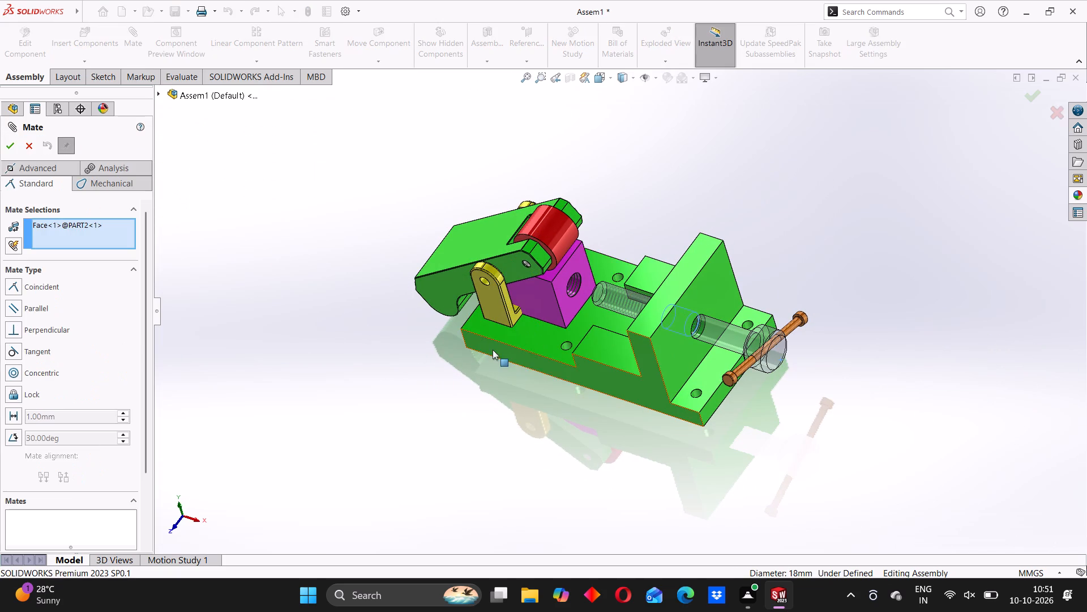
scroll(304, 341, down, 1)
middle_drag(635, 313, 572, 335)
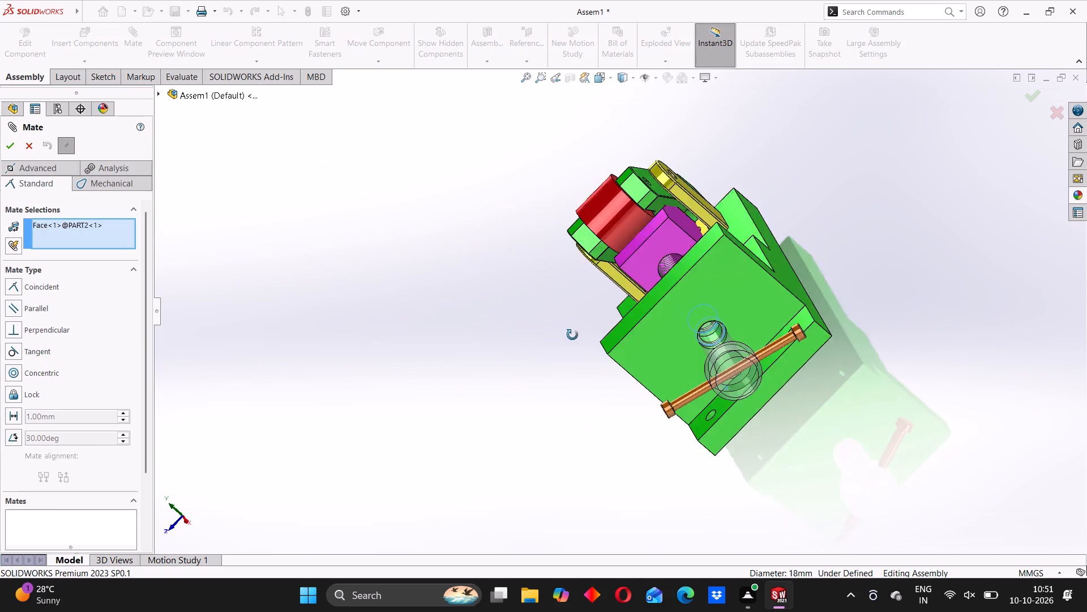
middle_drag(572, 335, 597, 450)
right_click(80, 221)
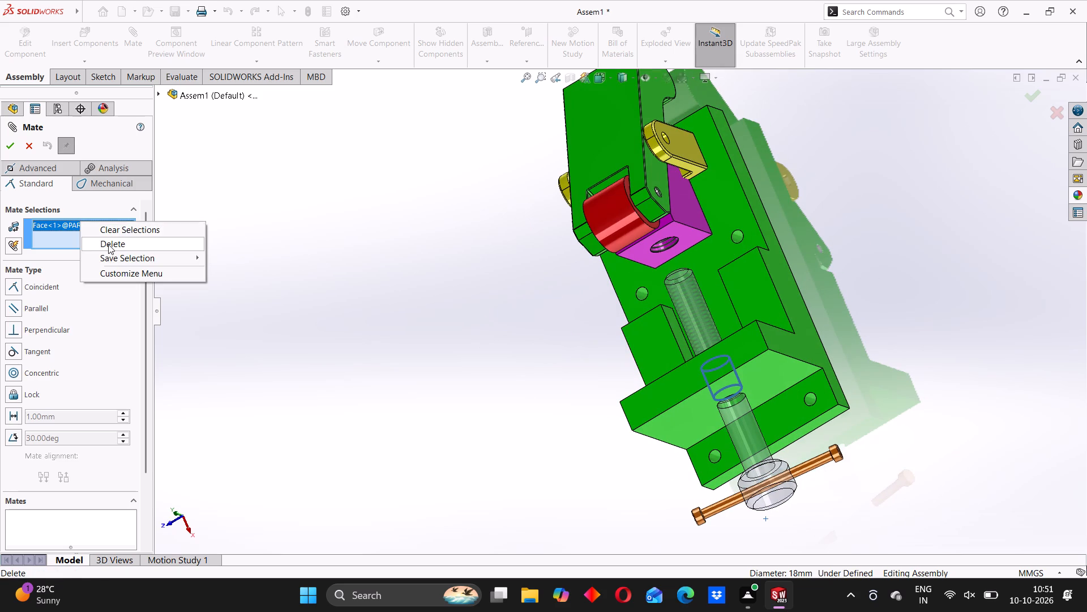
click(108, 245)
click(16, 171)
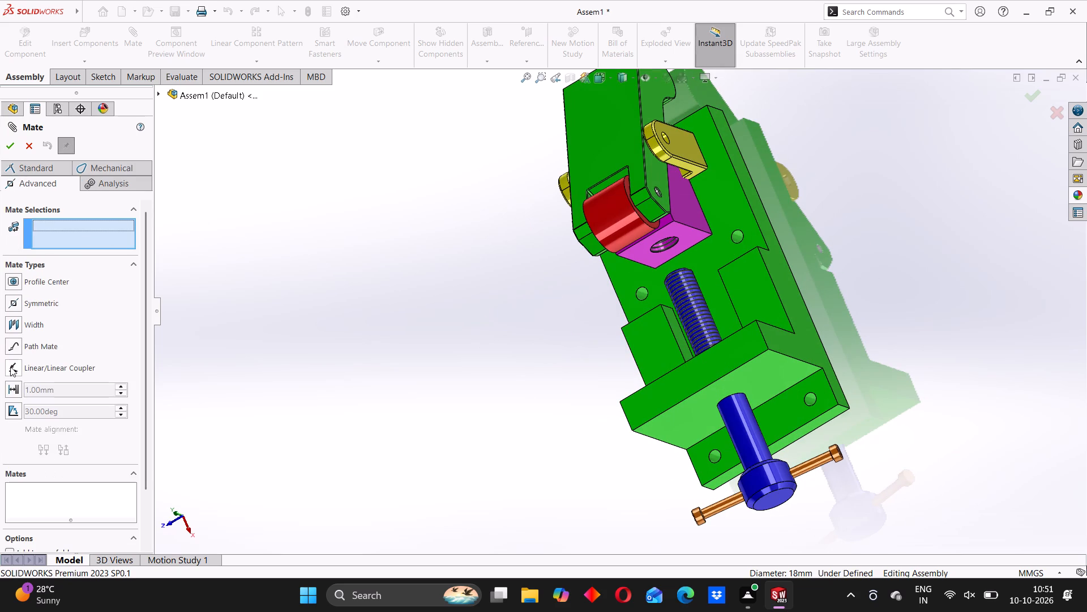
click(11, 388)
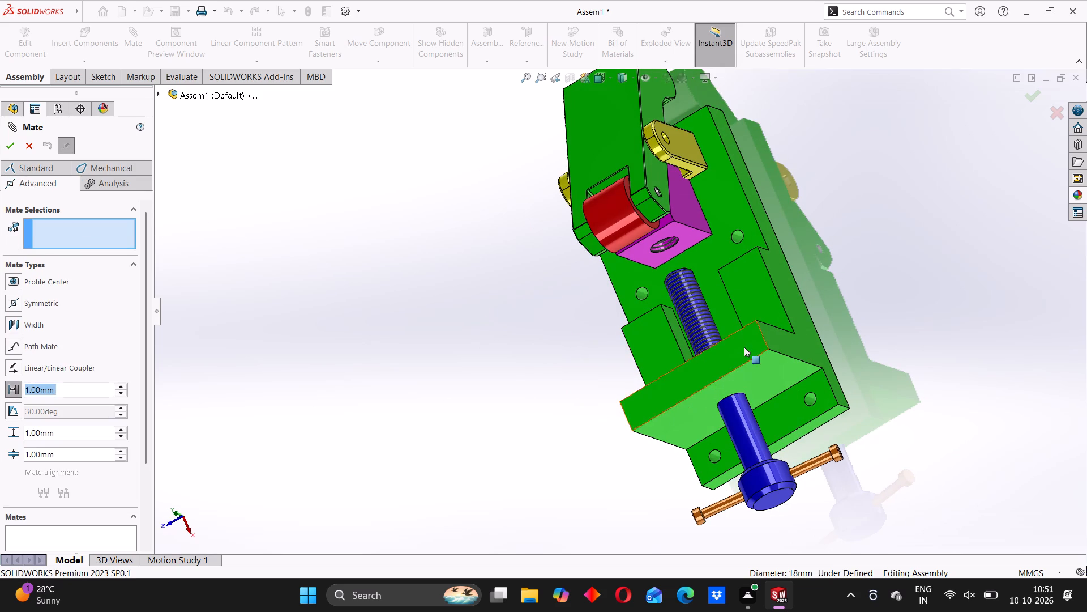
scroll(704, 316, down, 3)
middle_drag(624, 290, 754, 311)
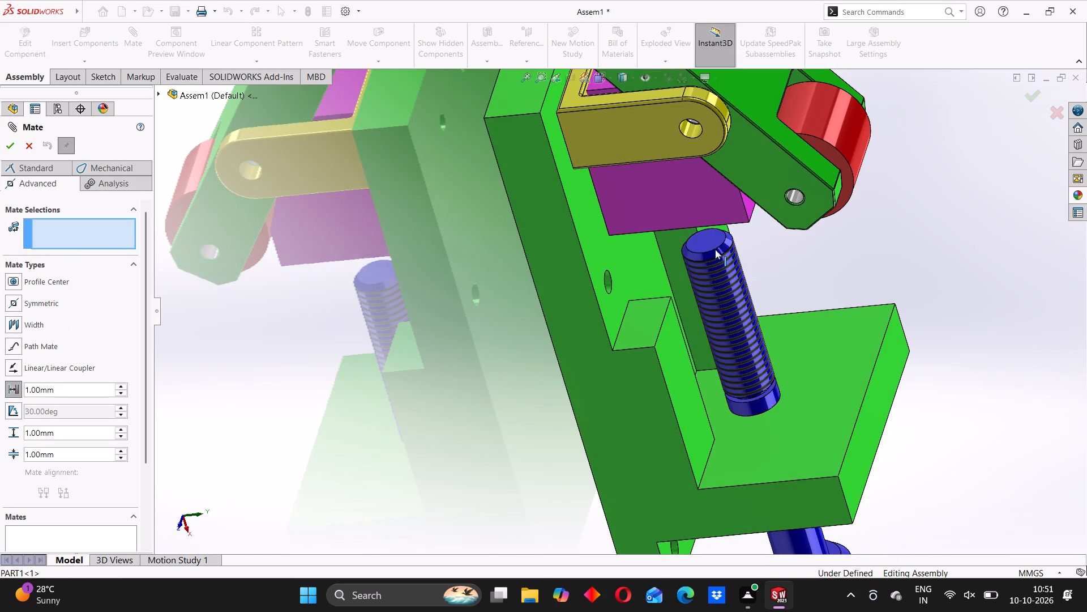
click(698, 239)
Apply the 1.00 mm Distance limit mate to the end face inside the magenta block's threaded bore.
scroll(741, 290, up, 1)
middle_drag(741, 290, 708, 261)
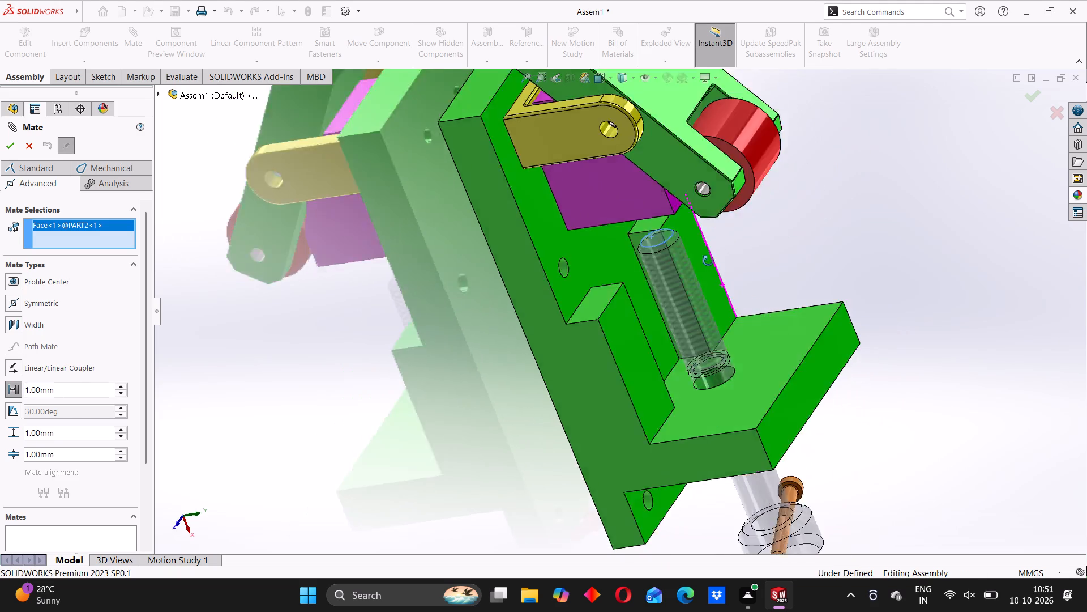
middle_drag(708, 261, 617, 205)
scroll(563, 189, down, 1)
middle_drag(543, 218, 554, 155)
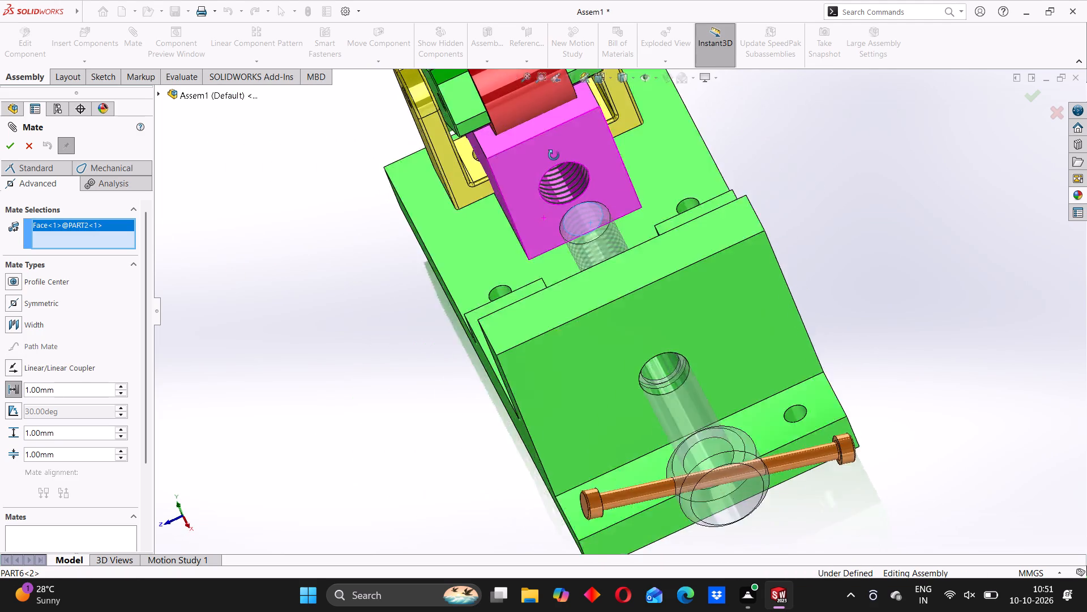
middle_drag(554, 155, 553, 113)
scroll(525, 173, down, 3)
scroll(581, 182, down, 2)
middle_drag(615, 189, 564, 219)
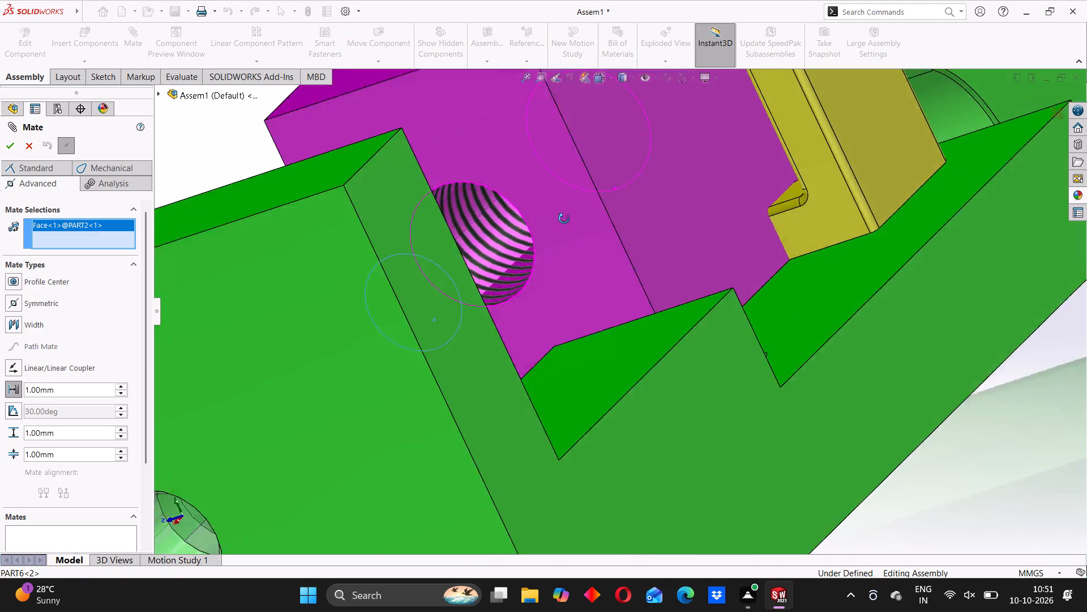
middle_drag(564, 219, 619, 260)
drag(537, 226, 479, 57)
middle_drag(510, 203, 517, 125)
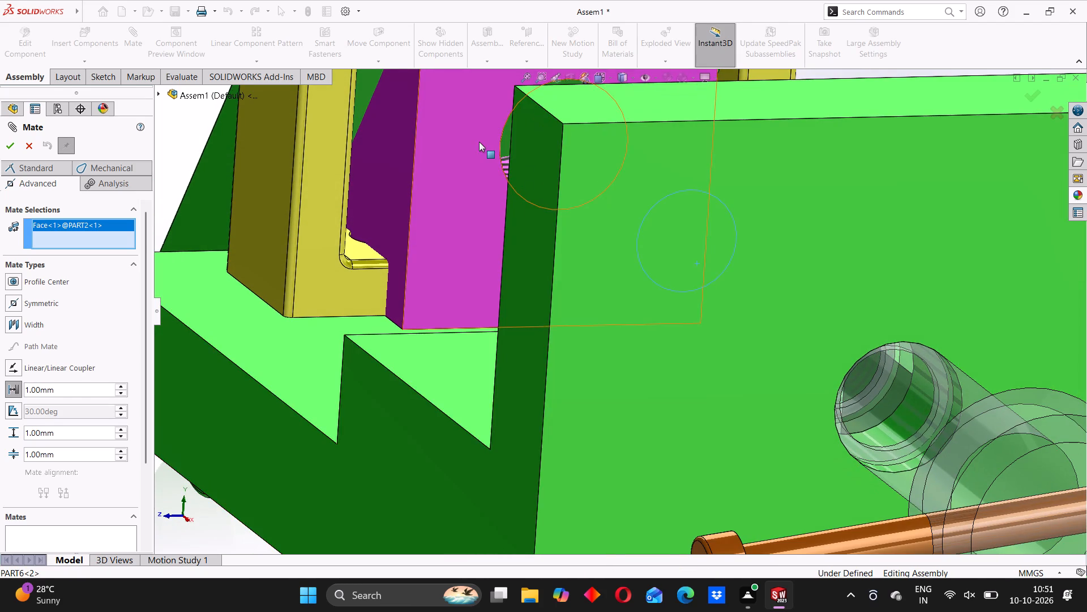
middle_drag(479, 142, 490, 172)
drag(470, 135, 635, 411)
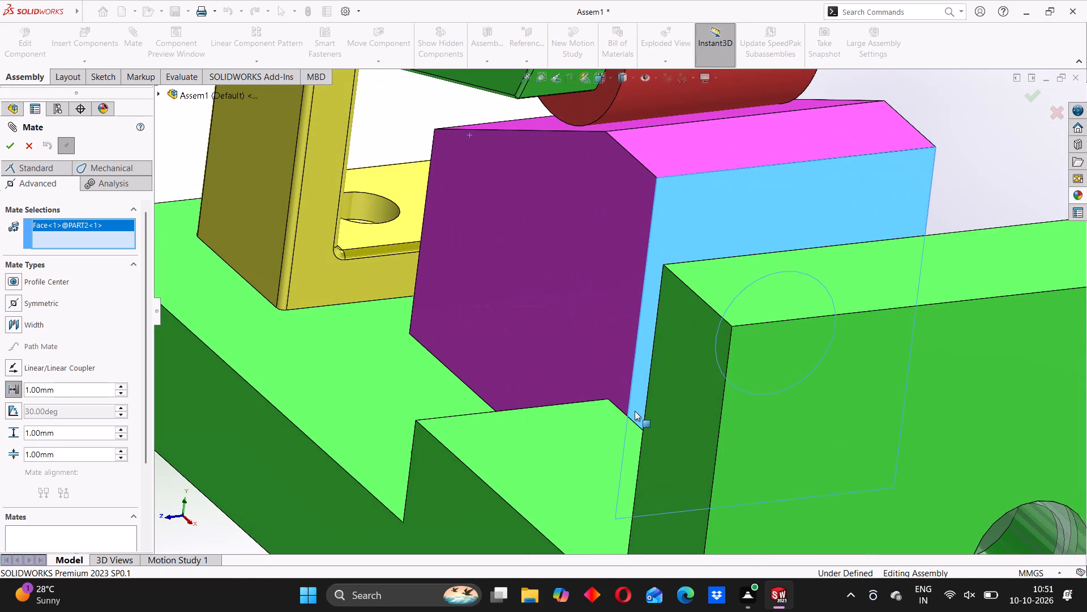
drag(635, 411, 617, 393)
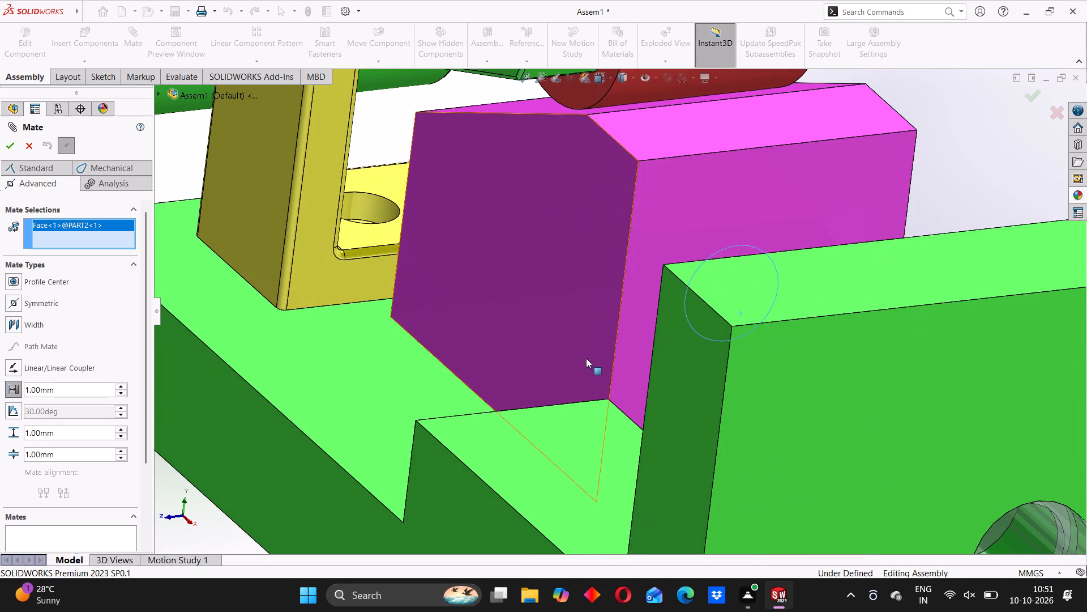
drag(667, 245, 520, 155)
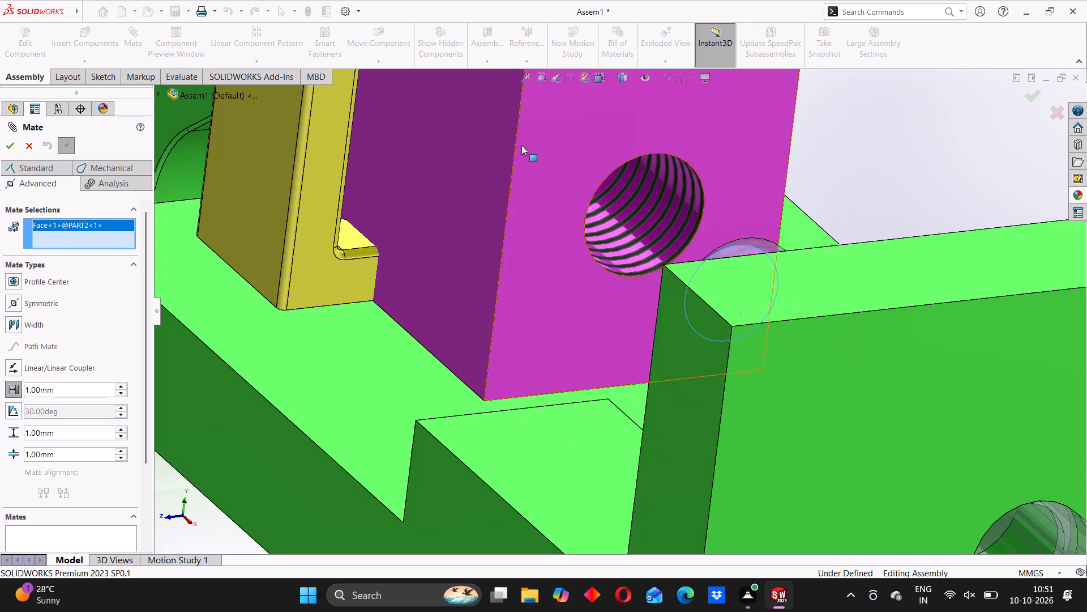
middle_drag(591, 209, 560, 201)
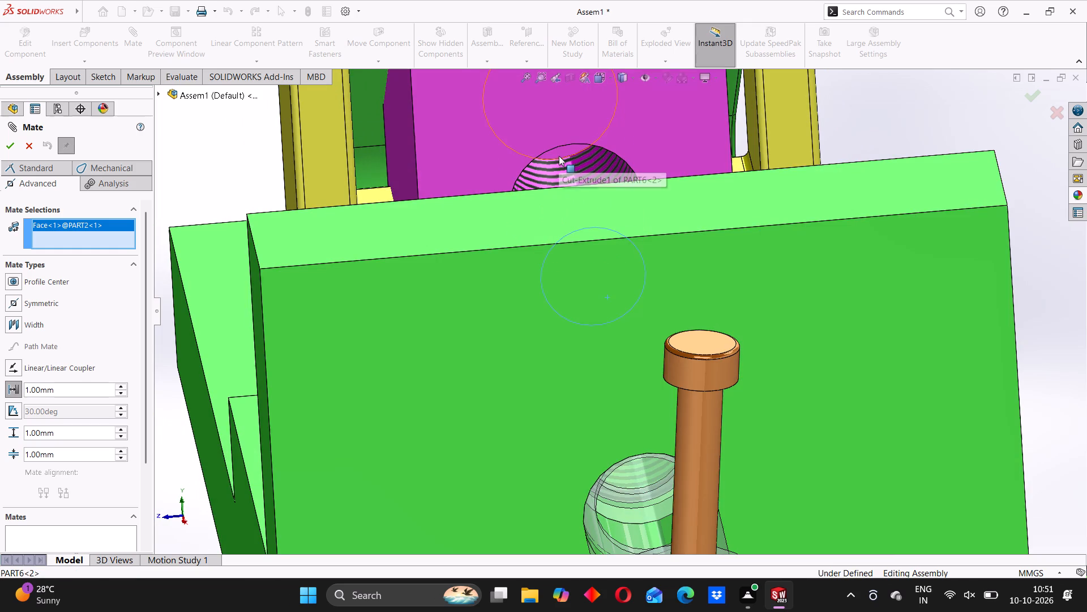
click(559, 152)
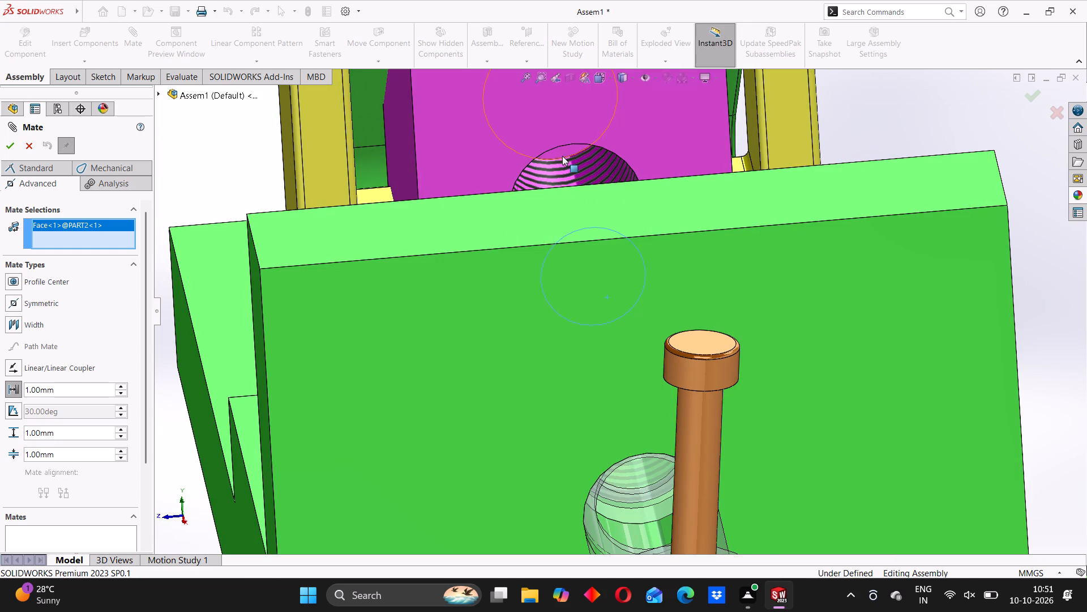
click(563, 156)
Slide the magenta block along the base to test the motion with the distance limit previewed.
middle_drag(516, 181, 605, 233)
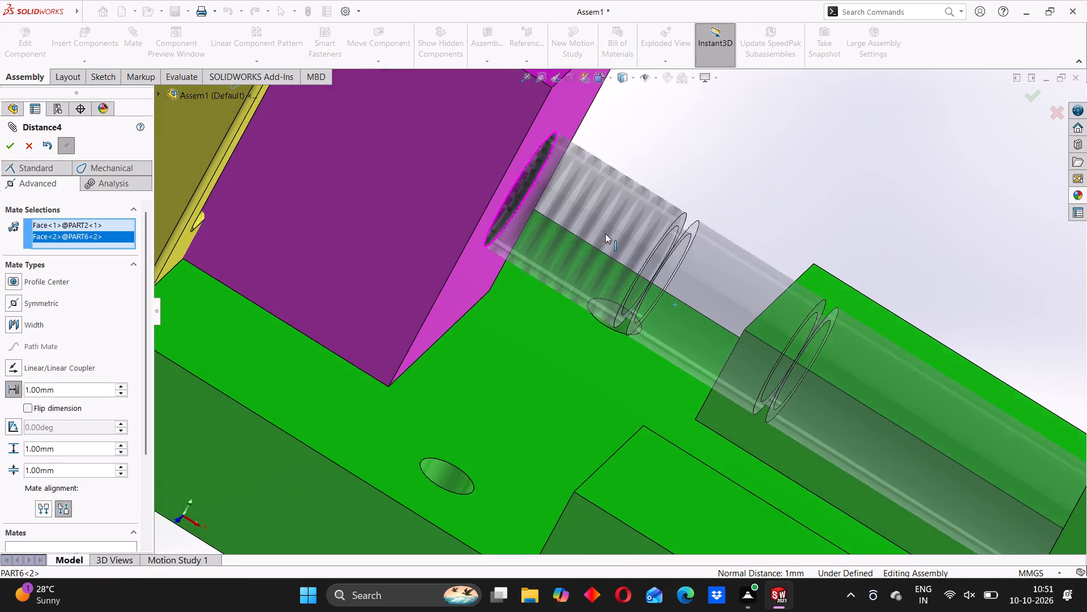
scroll(604, 245, up, 7)
drag(551, 260, 610, 338)
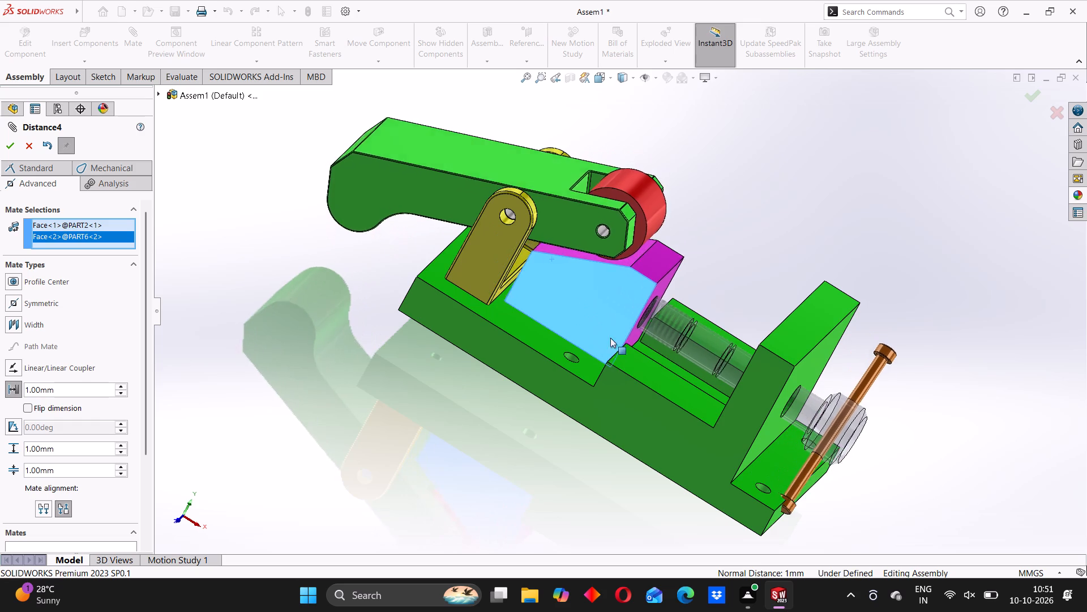
drag(610, 338, 642, 371)
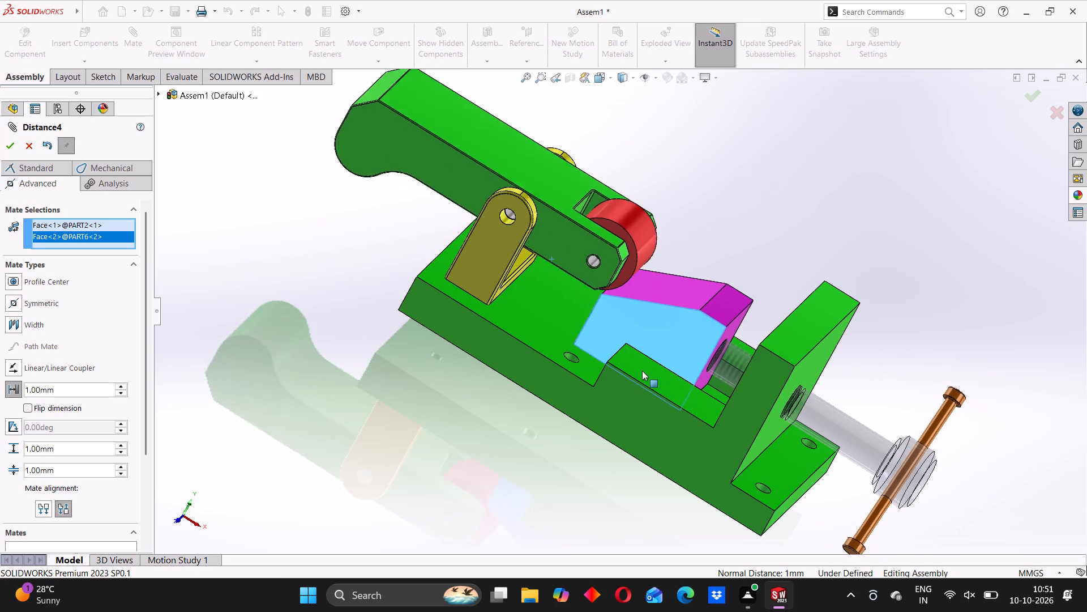
drag(642, 371, 634, 367)
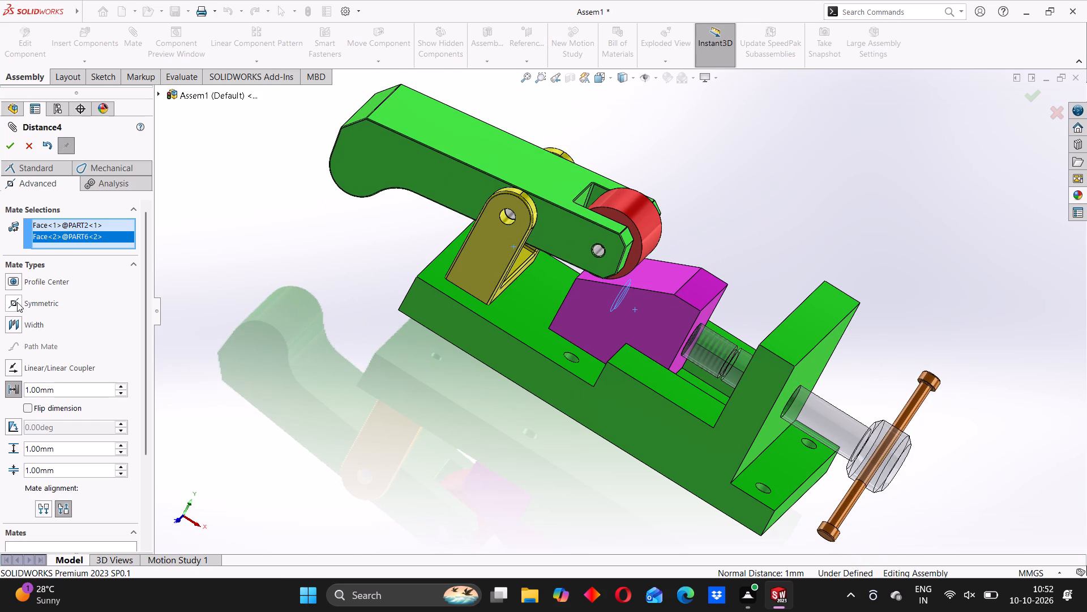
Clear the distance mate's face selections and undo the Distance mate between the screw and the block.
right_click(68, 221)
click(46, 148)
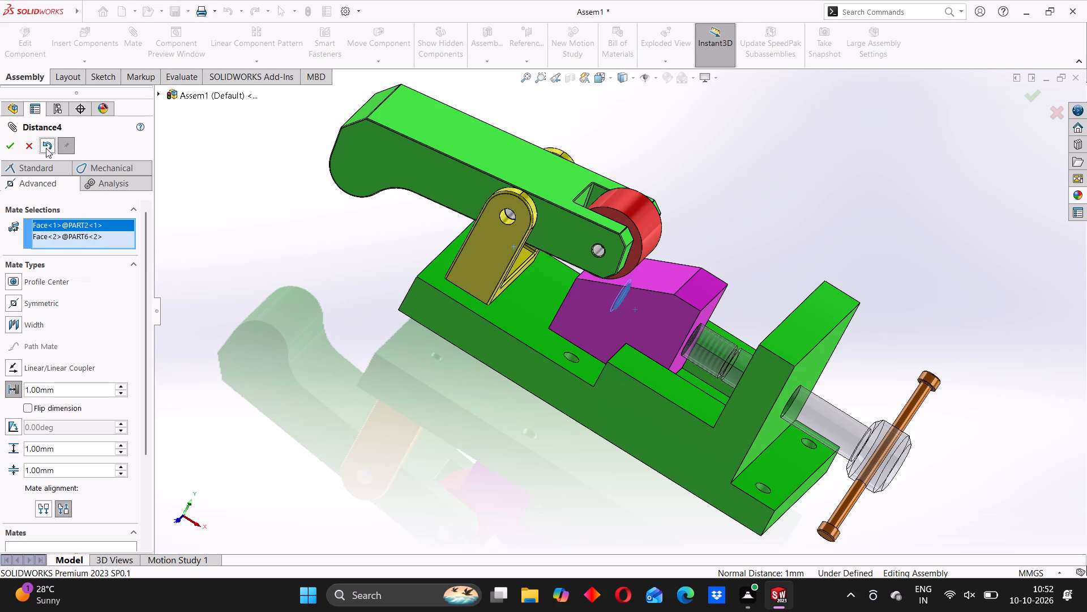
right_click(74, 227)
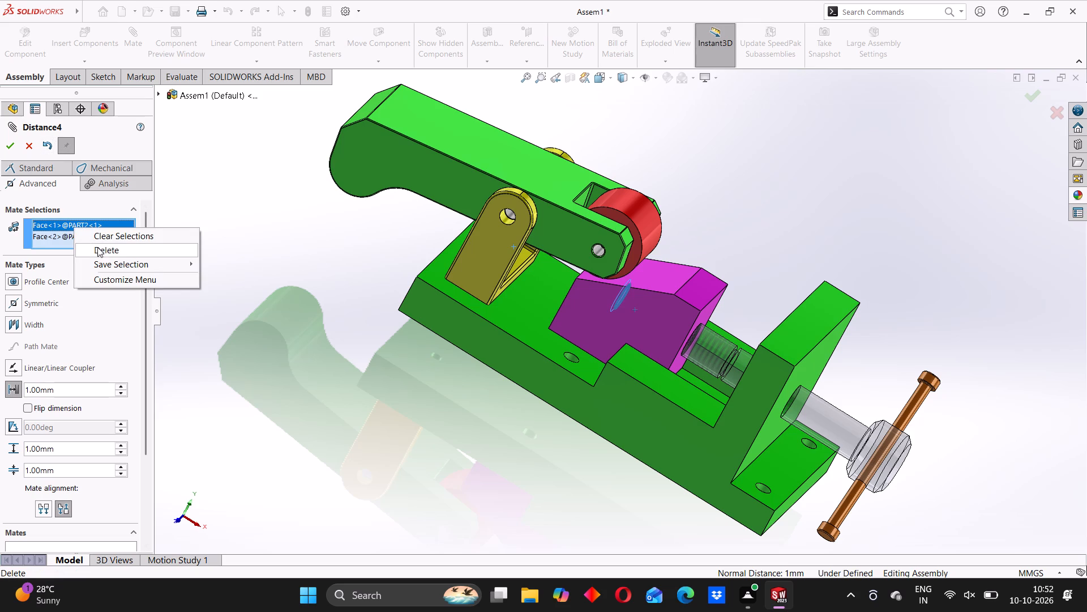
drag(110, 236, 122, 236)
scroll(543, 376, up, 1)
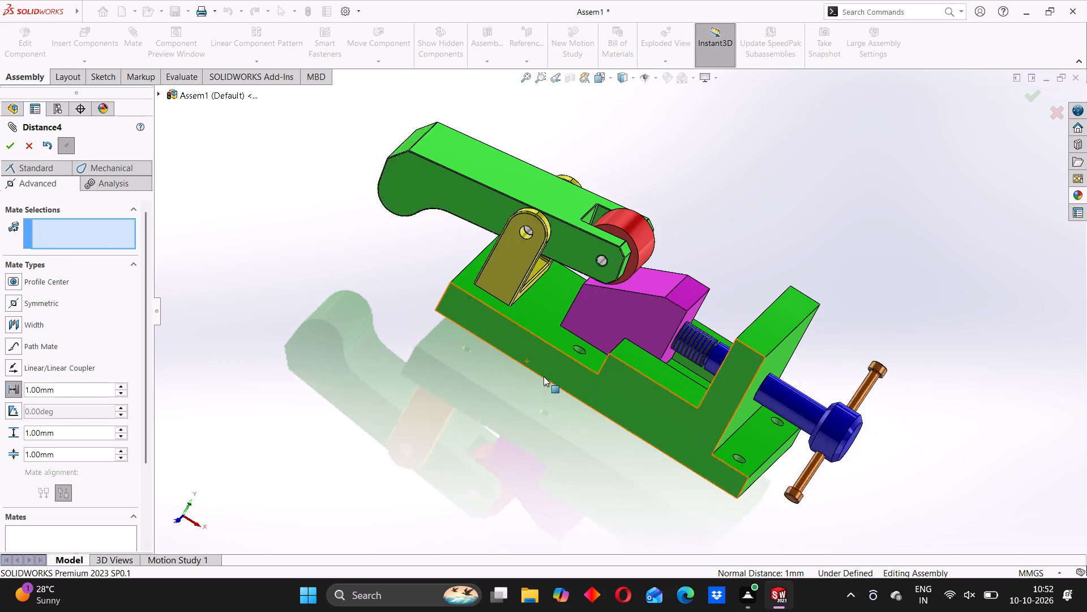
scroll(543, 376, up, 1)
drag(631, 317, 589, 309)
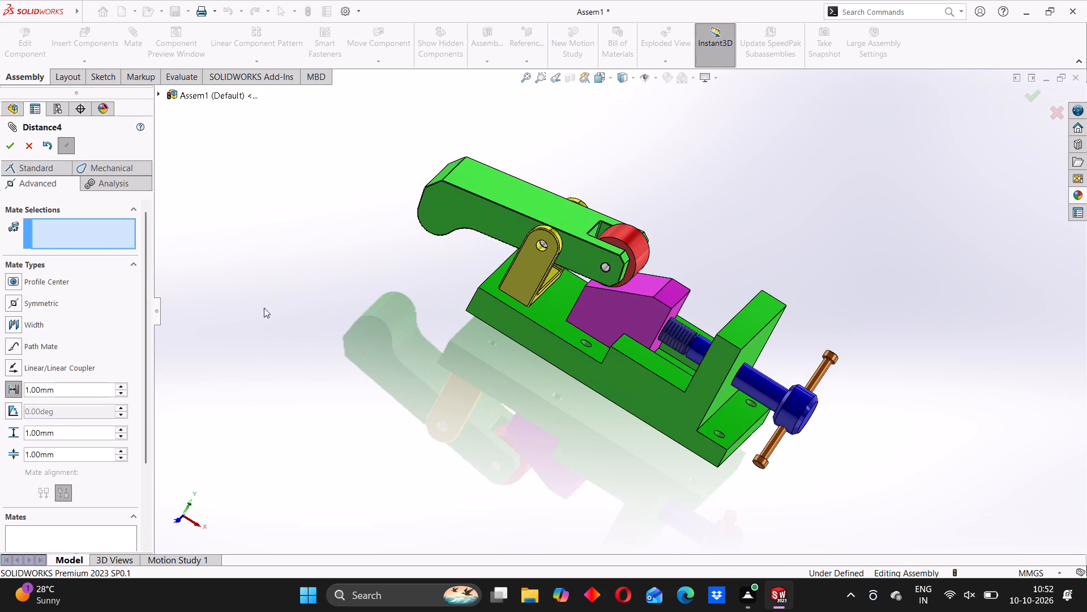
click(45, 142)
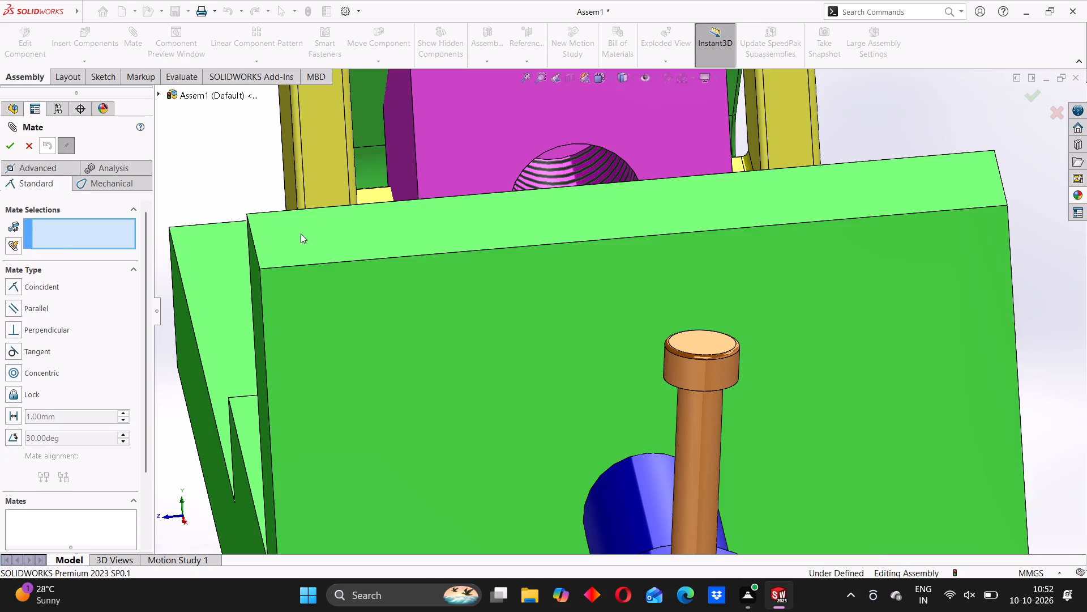
Slide the magenta block along the base toward the blue screw until its threaded end enters the block.
scroll(466, 288, up, 5)
middle_drag(448, 310, 548, 341)
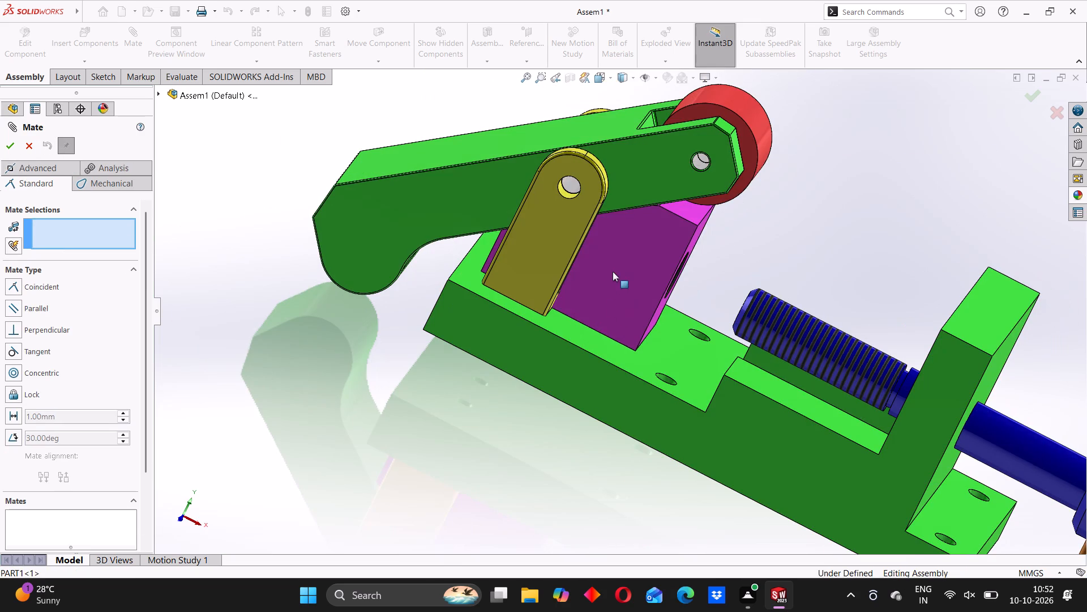
drag(624, 261, 797, 359)
scroll(765, 366, up, 2)
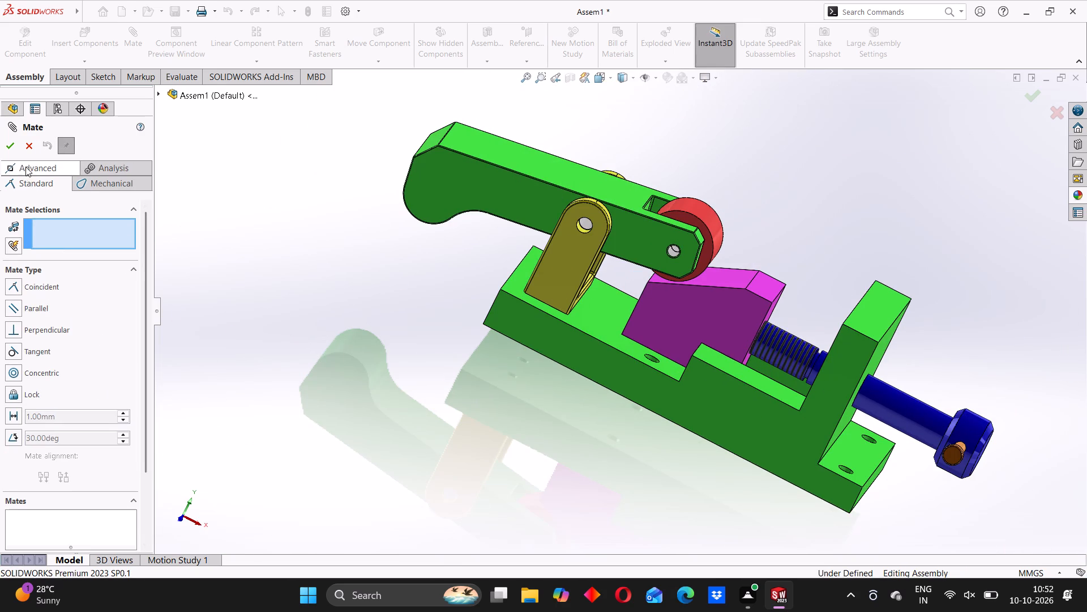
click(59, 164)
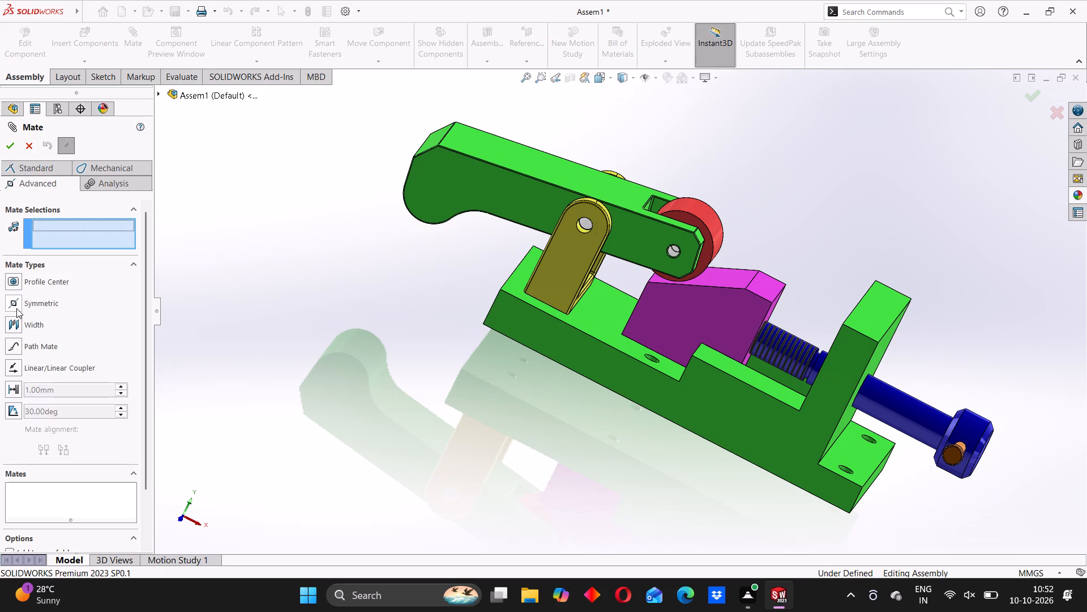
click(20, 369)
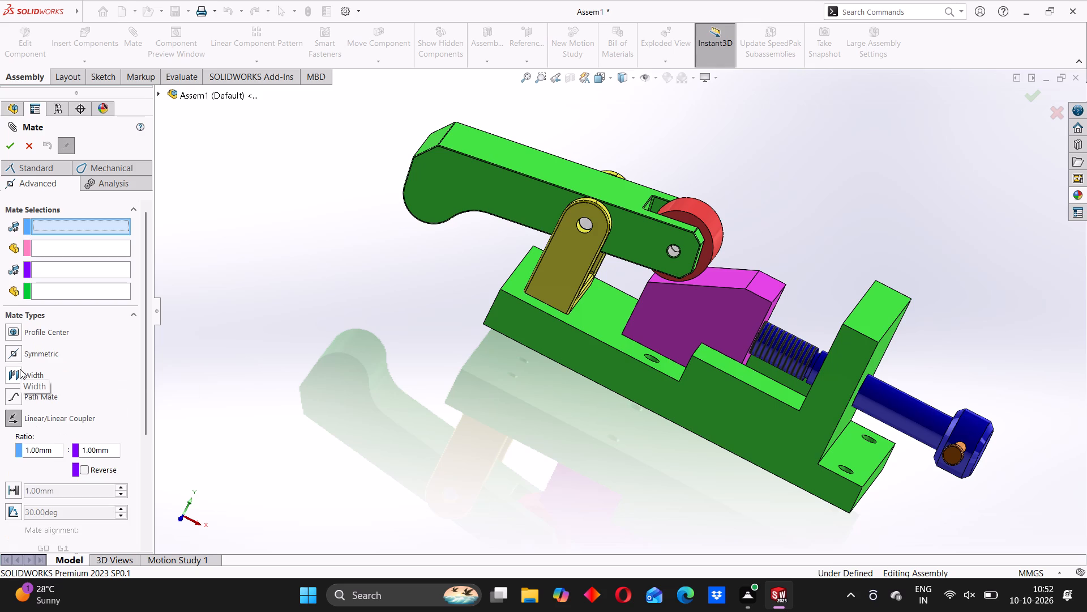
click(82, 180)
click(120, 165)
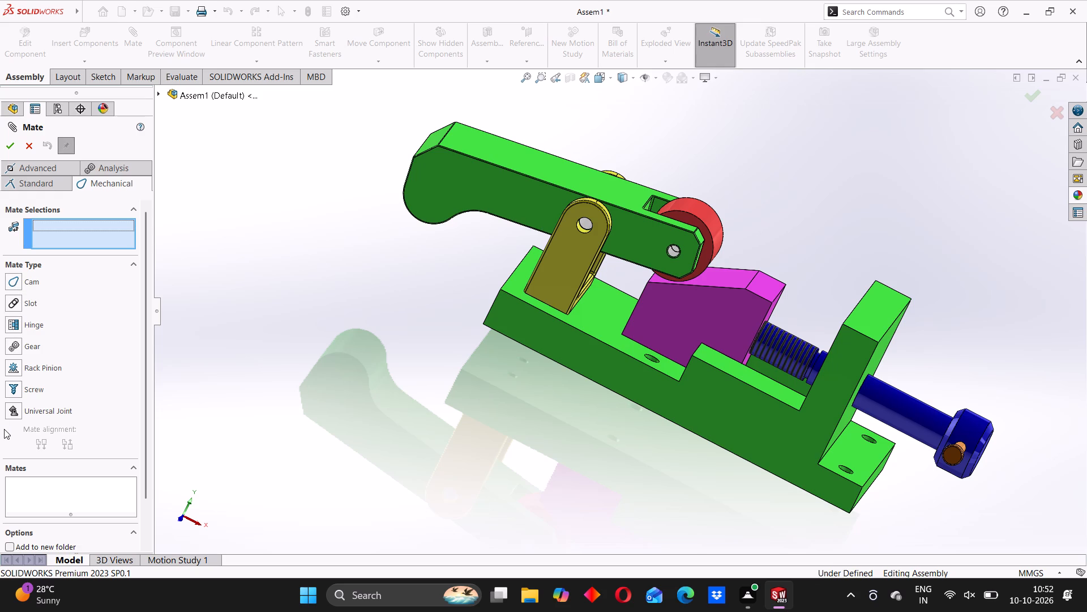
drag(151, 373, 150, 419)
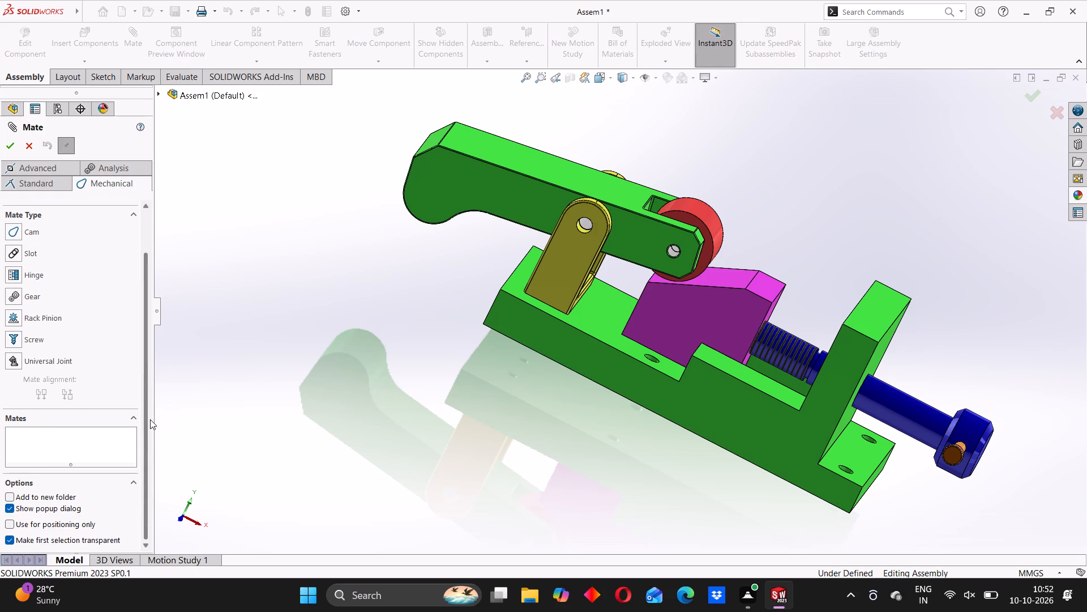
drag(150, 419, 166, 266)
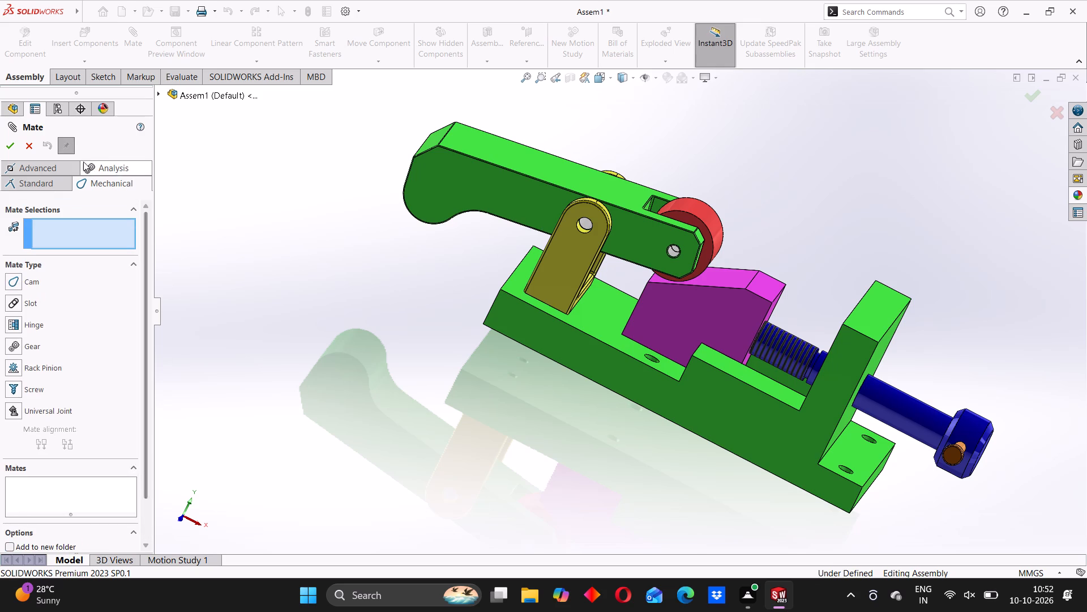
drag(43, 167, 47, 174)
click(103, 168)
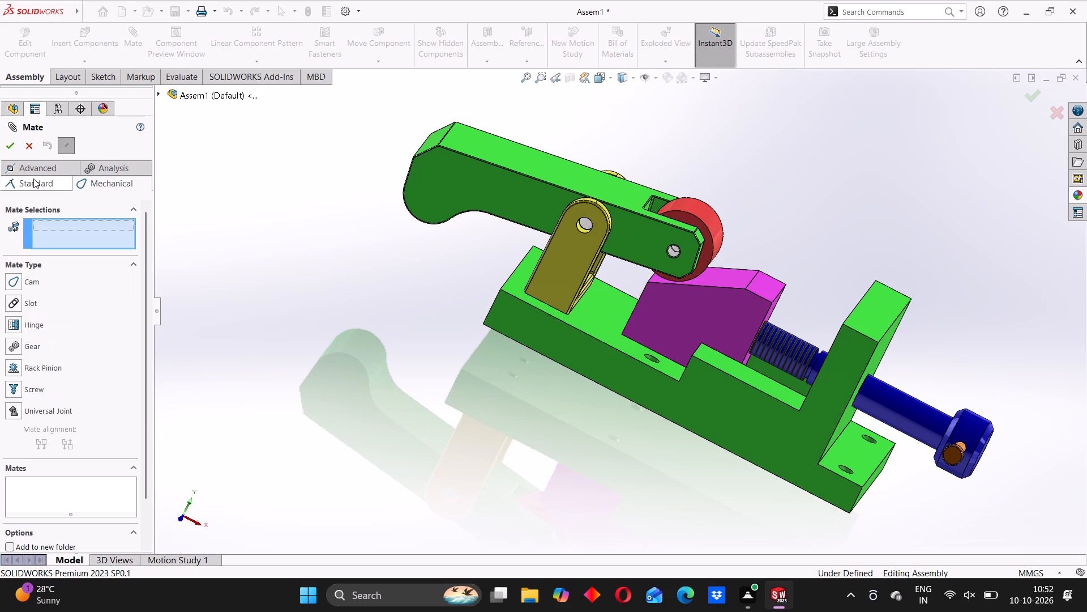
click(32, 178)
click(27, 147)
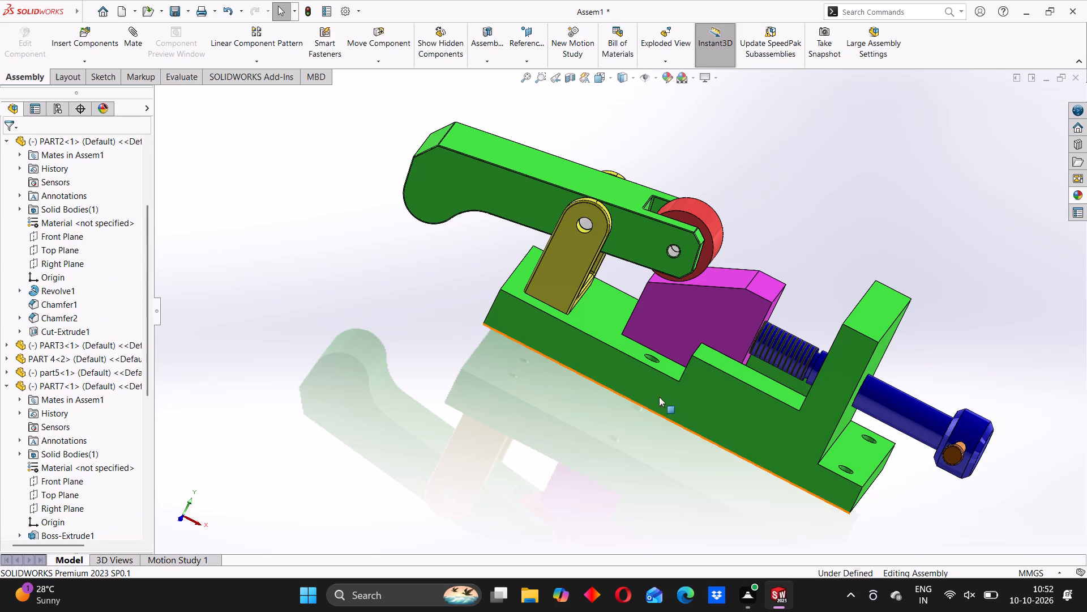
Examine the blue screw, its handle, the upright plate and the magenta block from several angles.
scroll(715, 404, up, 3)
middle_drag(715, 404, 624, 386)
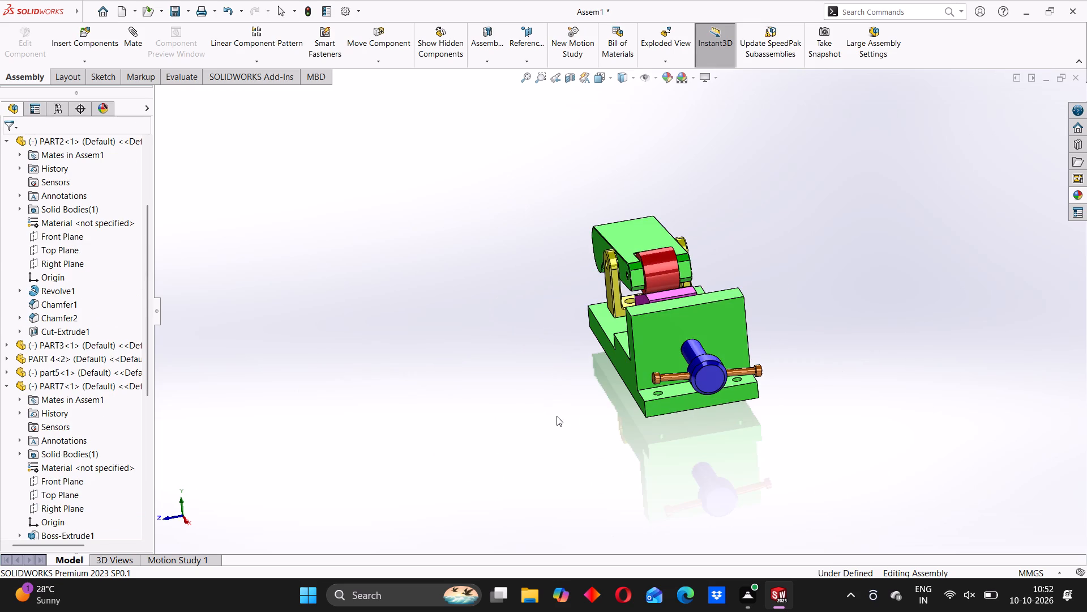
scroll(593, 393, up, 3)
middle_drag(607, 402, 579, 412)
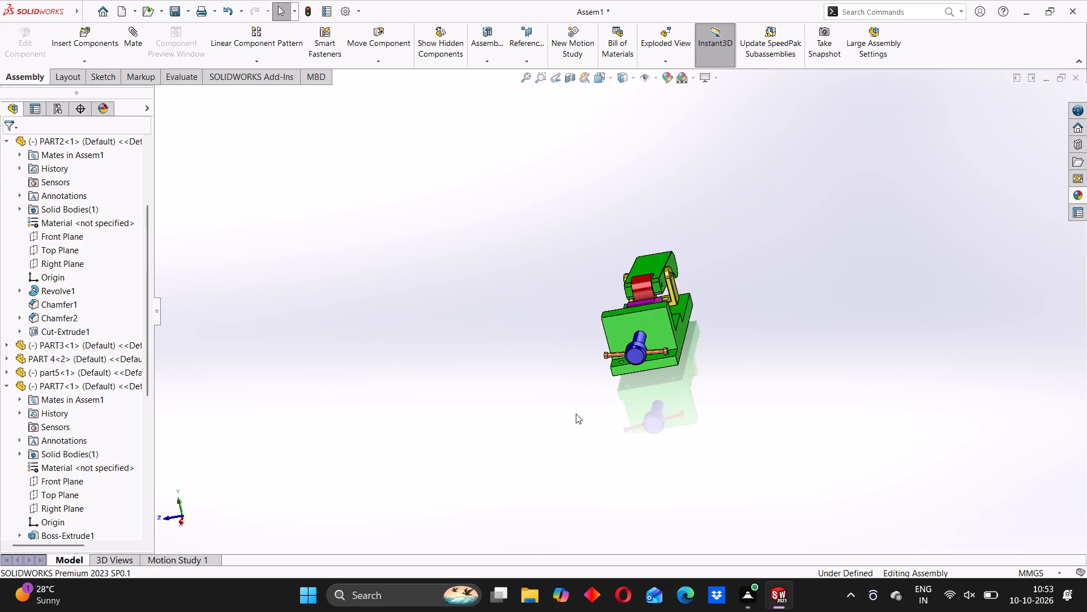
scroll(650, 304, down, 5)
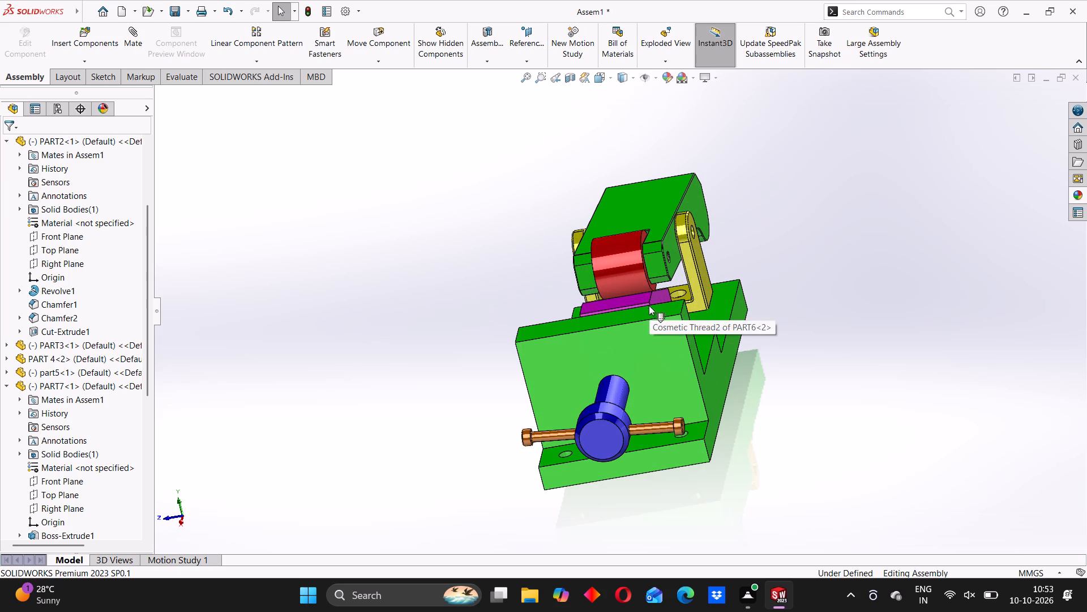
middle_drag(597, 378, 742, 299)
middle_drag(739, 308, 752, 401)
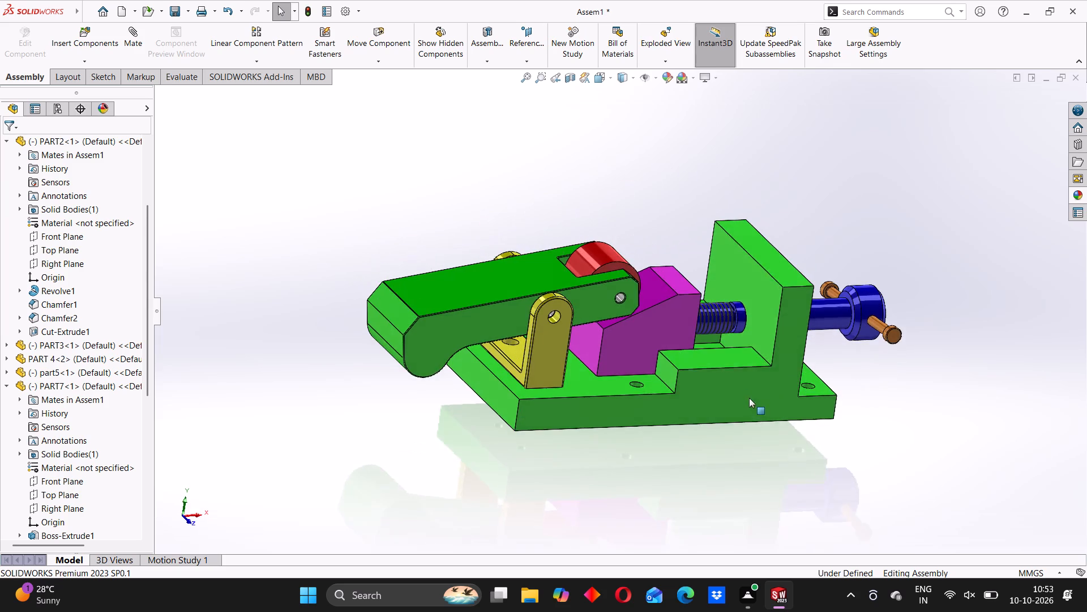
scroll(751, 307, down, 2)
middle_drag(827, 352, 707, 415)
scroll(579, 349, down, 3)
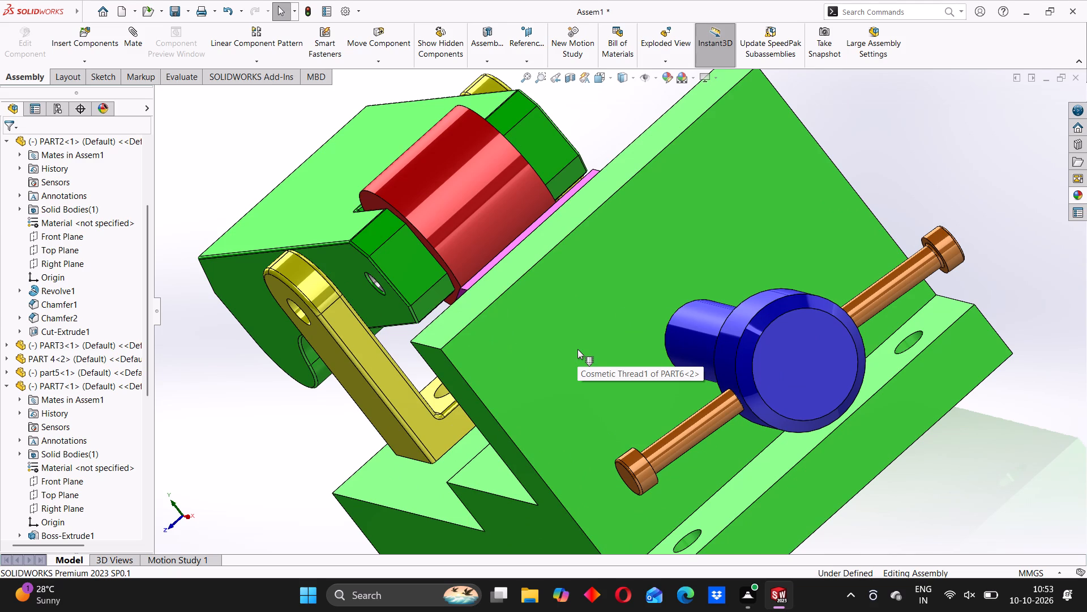
scroll(587, 365, up, 1)
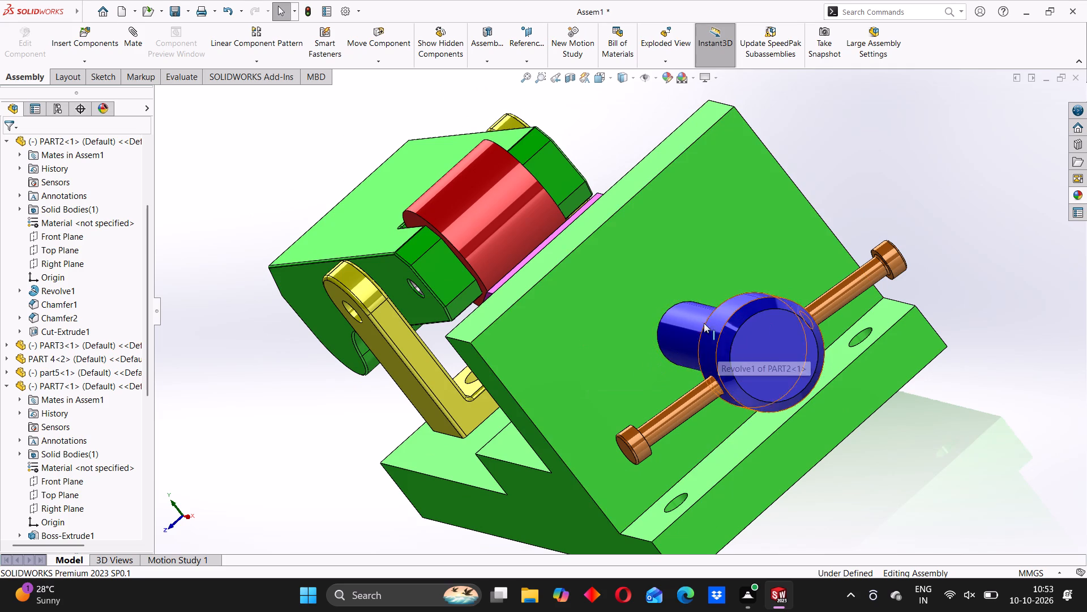
scroll(701, 320, down, 1)
middle_drag(708, 325, 674, 335)
scroll(670, 333, down, 1)
scroll(669, 332, up, 3)
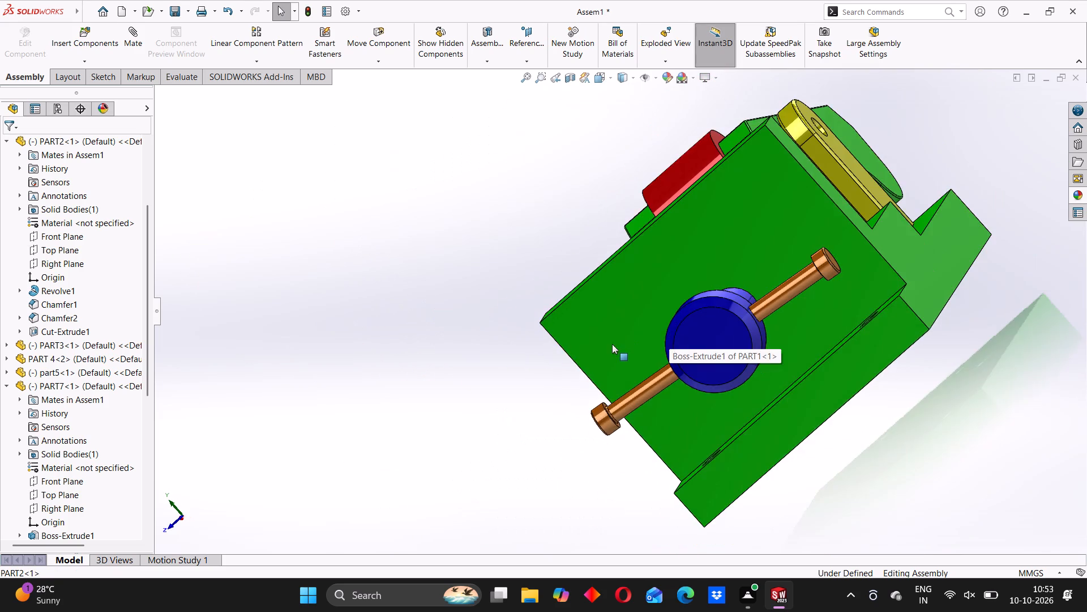
middle_drag(612, 344, 644, 333)
scroll(648, 321, down, 4)
middle_drag(640, 331, 681, 293)
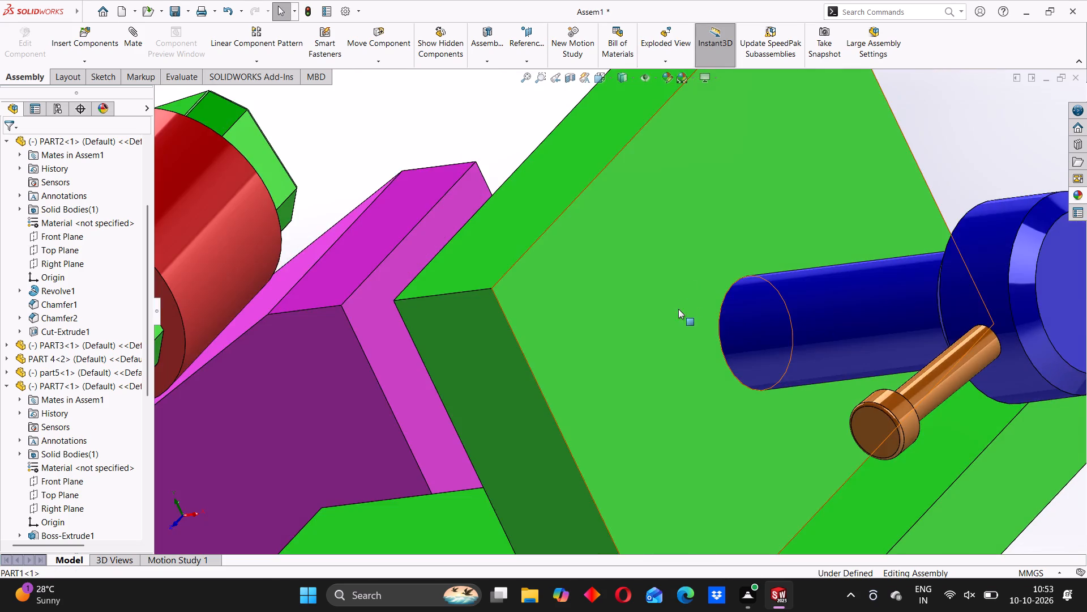
scroll(678, 309, up, 3)
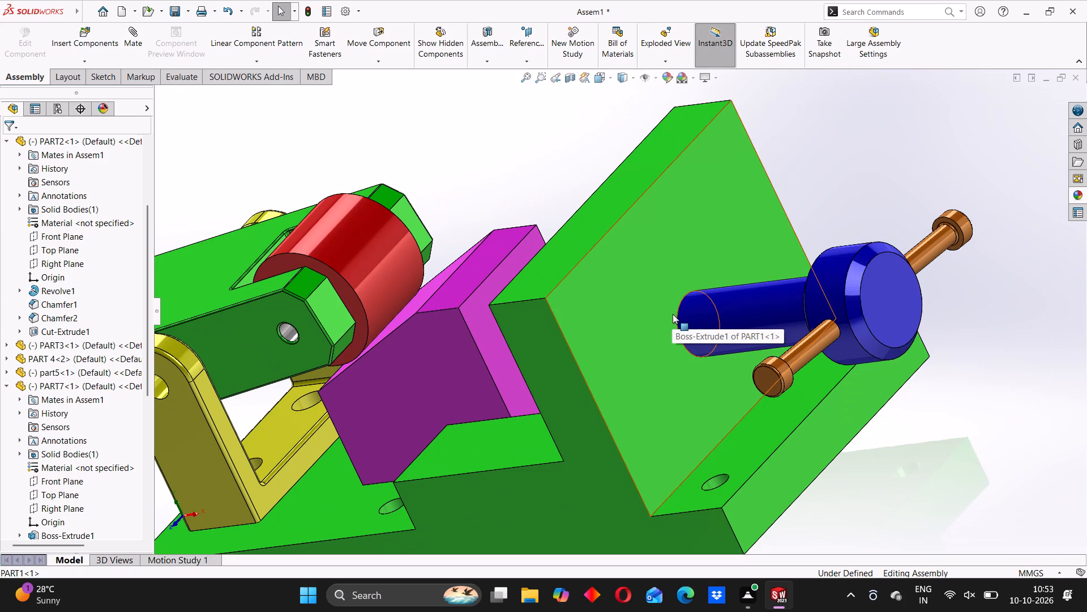
scroll(673, 314, up, 2)
scroll(579, 320, down, 2)
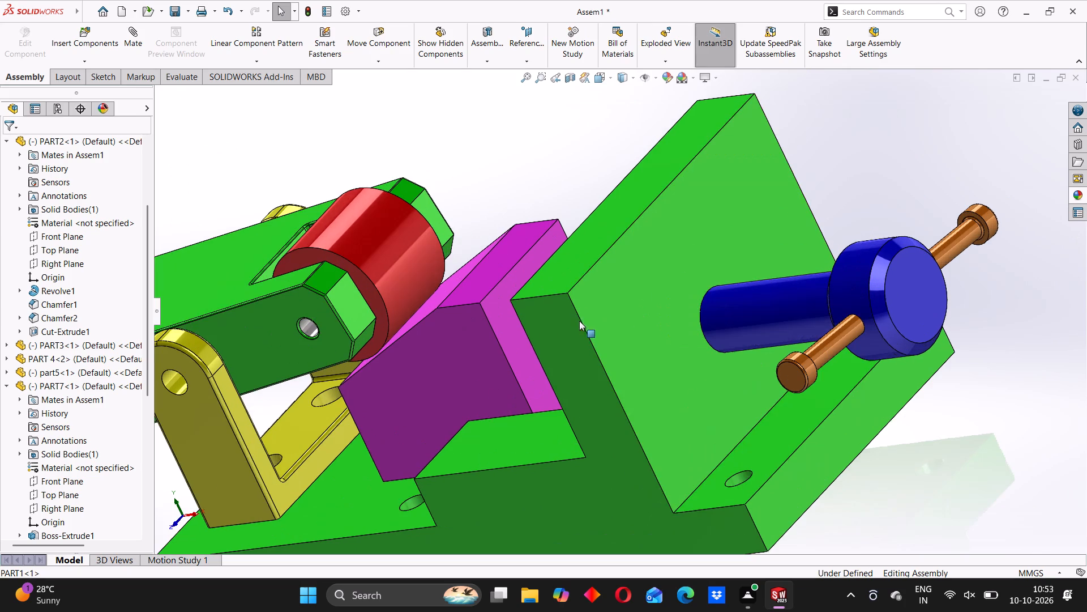
Slide the magenta block back and forth along the base to test how the screw and lever arm follow.
middle_drag(472, 365, 558, 329)
middle_drag(492, 348, 461, 367)
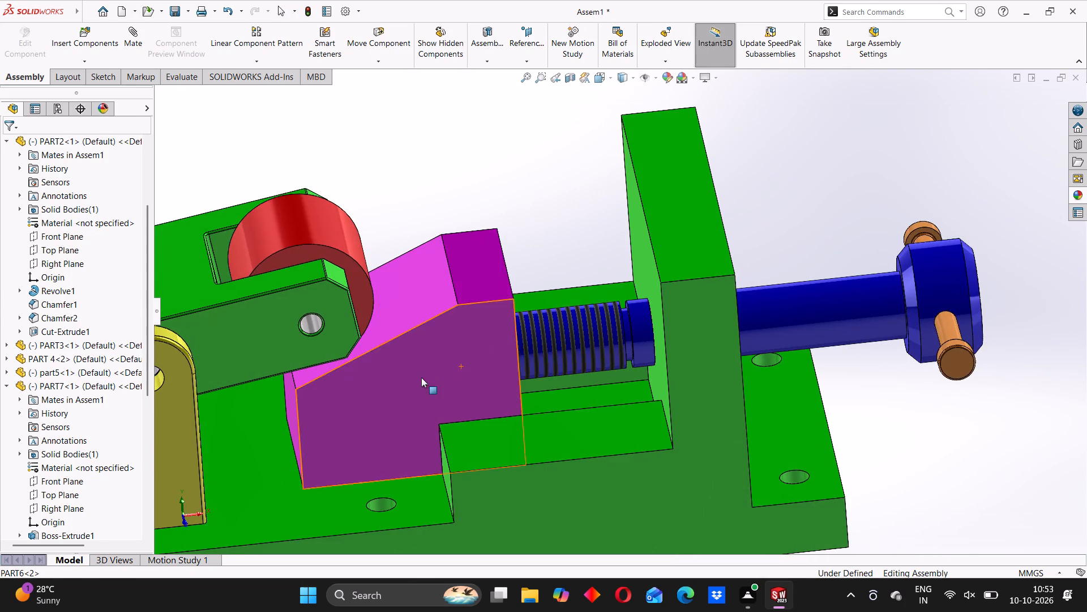
drag(421, 377, 463, 360)
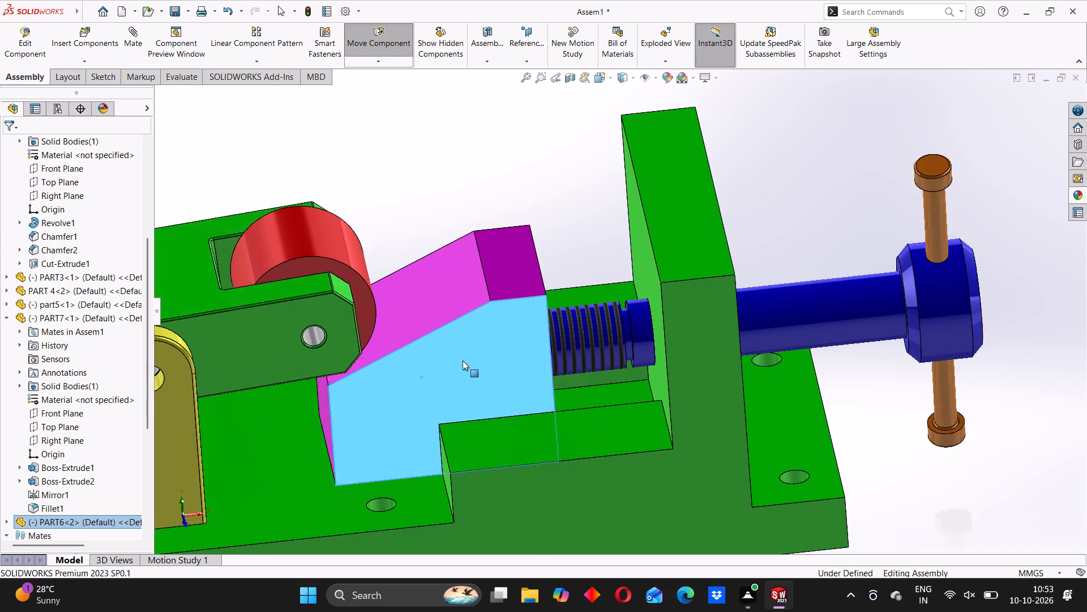
drag(463, 360, 401, 374)
Clear the block face selection and show the whole clamp assembly in the isometric view.
scroll(401, 374, up, 2)
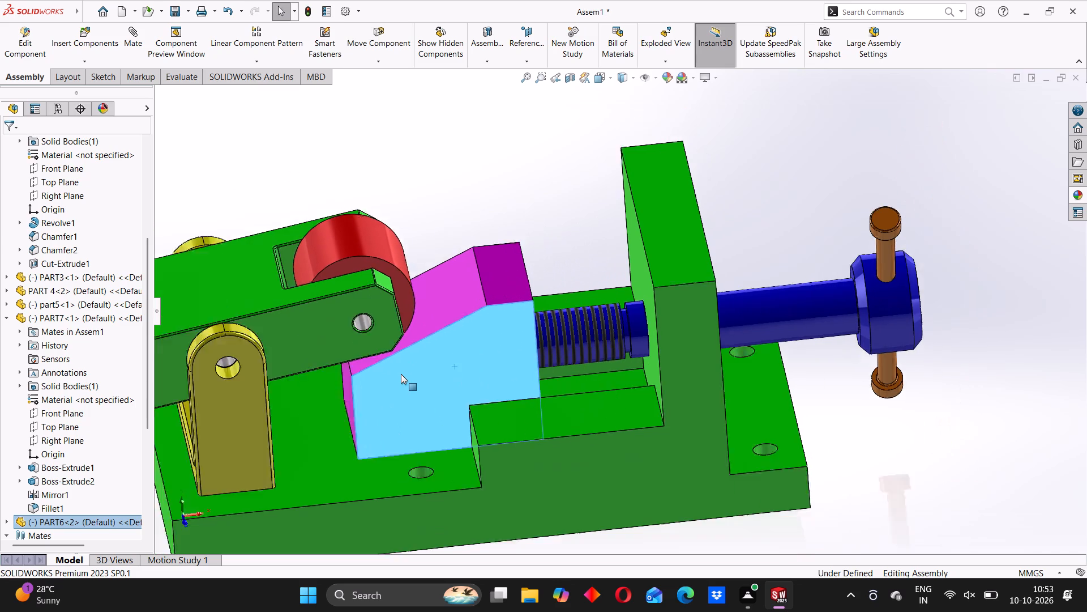
scroll(401, 374, up, 1)
middle_drag(405, 379, 340, 352)
scroll(418, 334, up, 3)
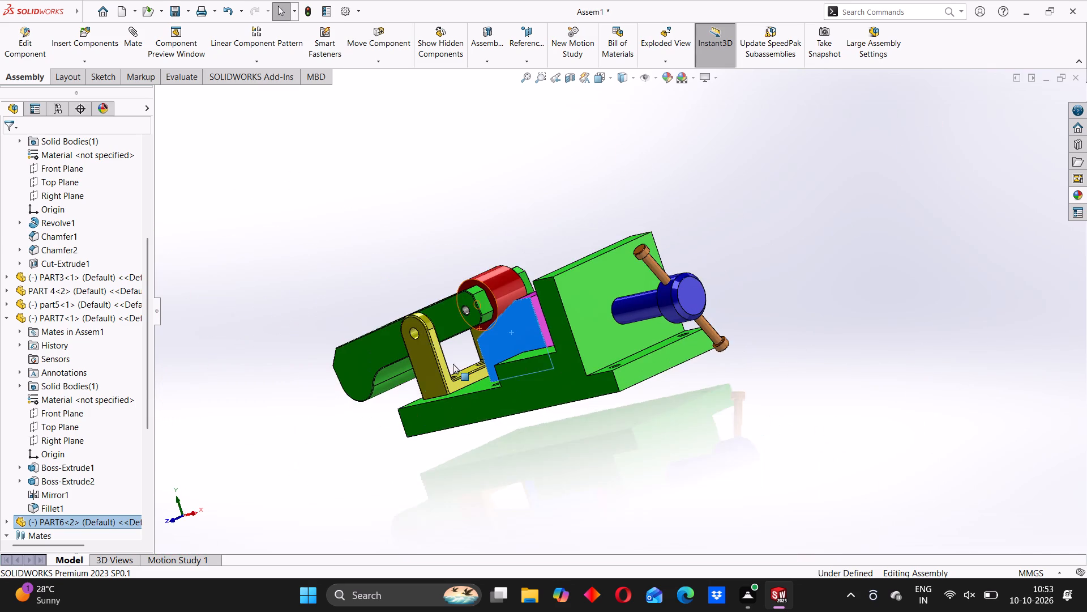
middle_drag(453, 364, 481, 378)
click(373, 291)
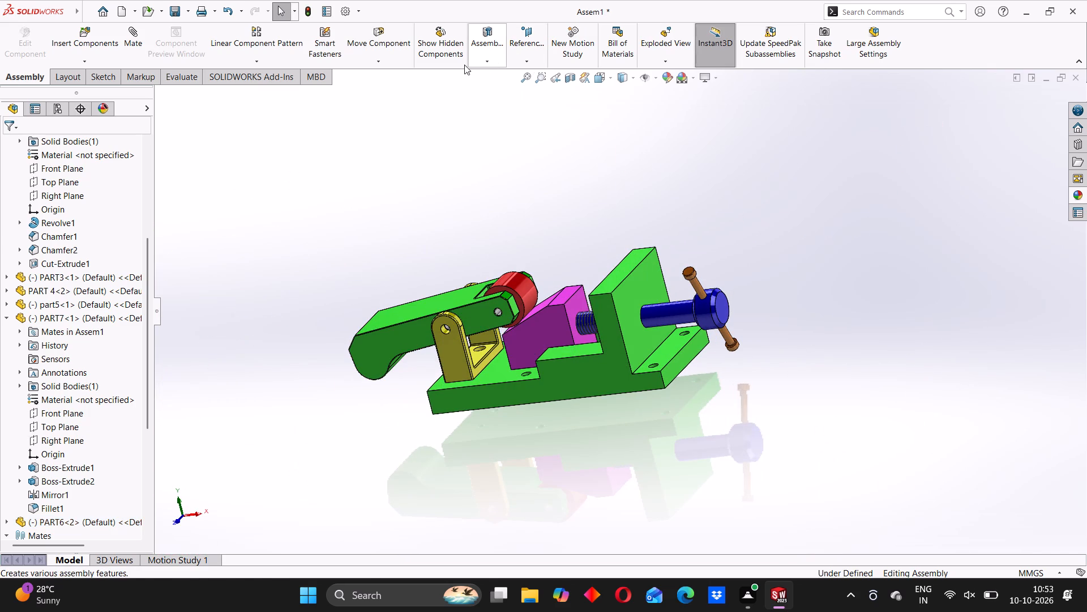
scroll(678, 339, up, 2)
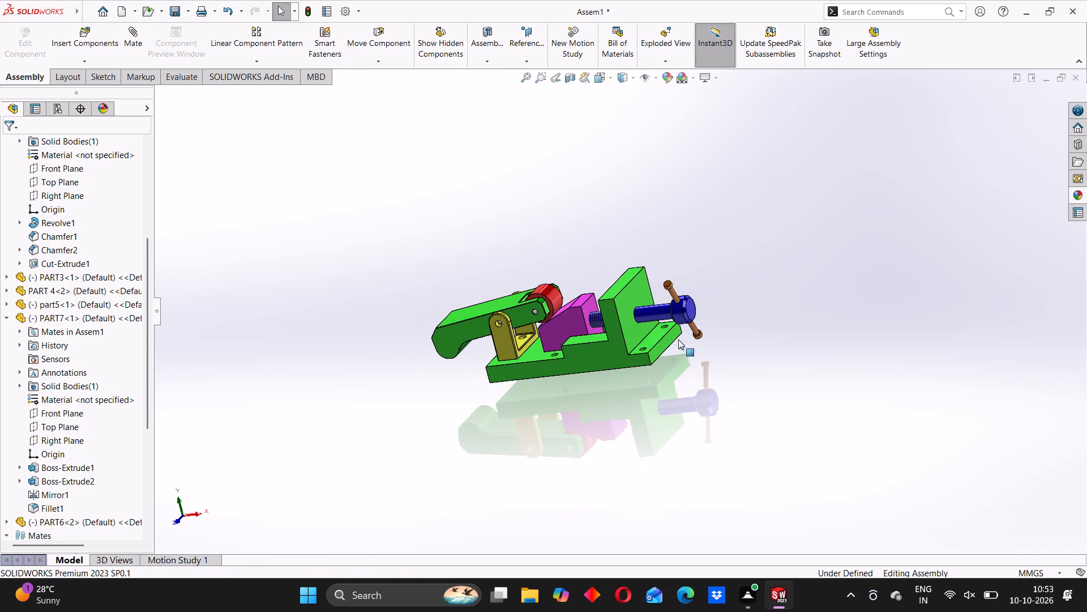
click(609, 75)
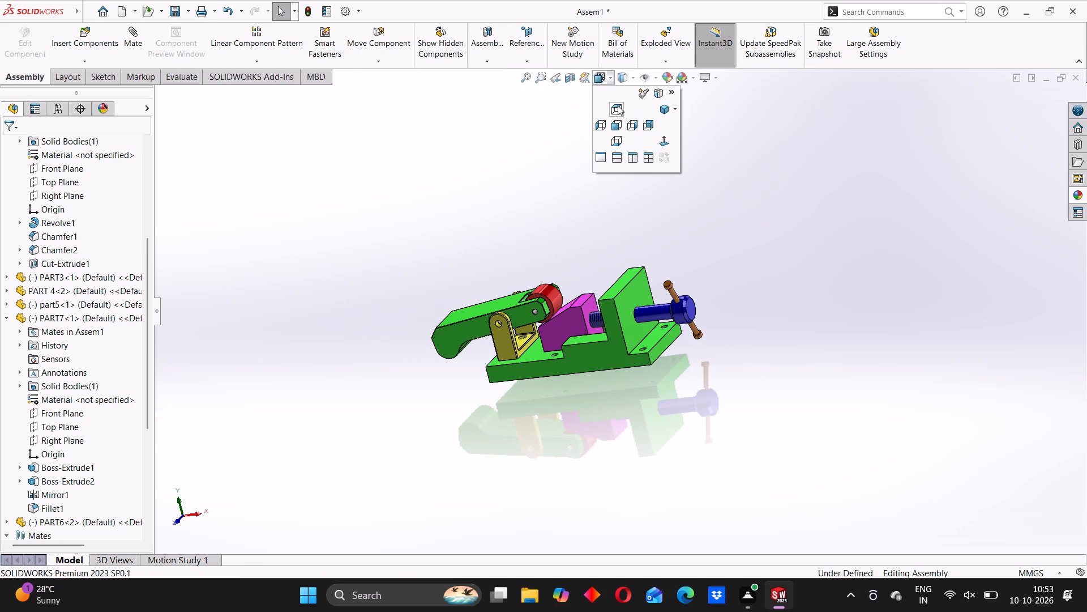
click(661, 108)
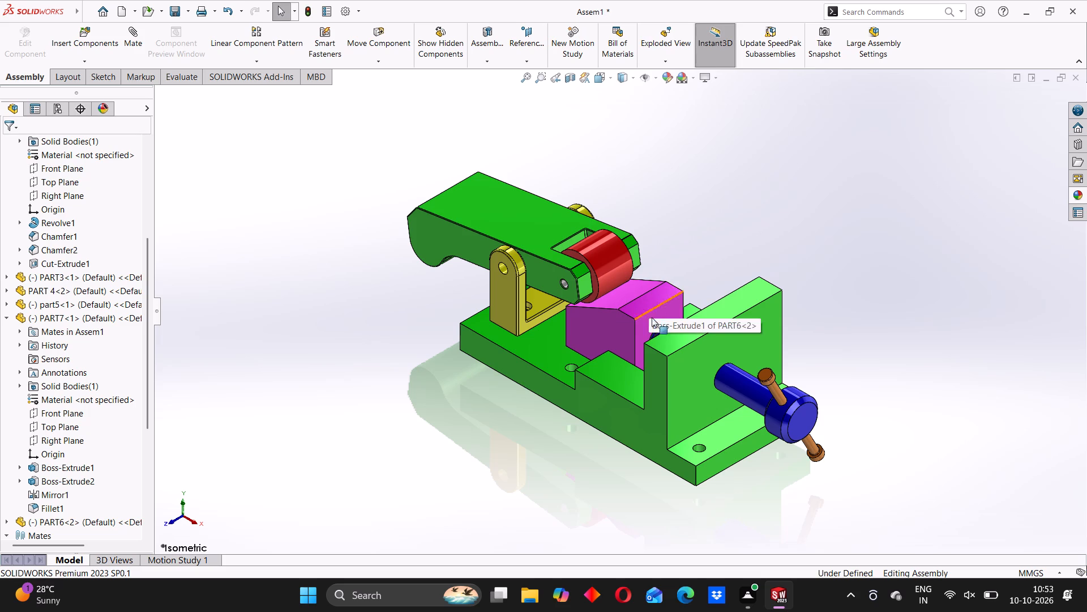
scroll(768, 358, up, 2)
scroll(627, 343, down, 2)
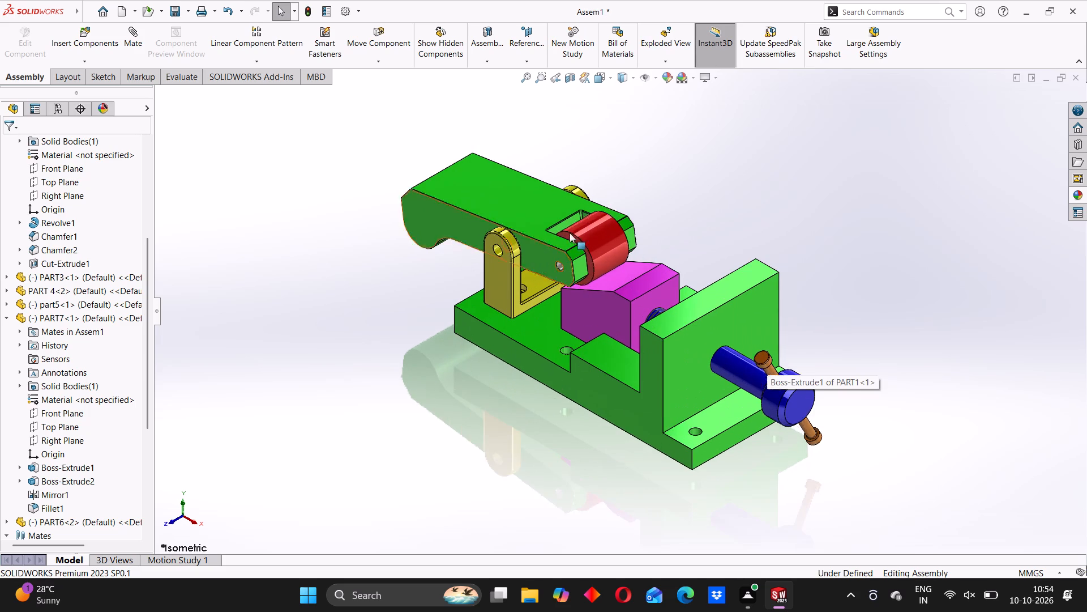
scroll(563, 104, down, 1)
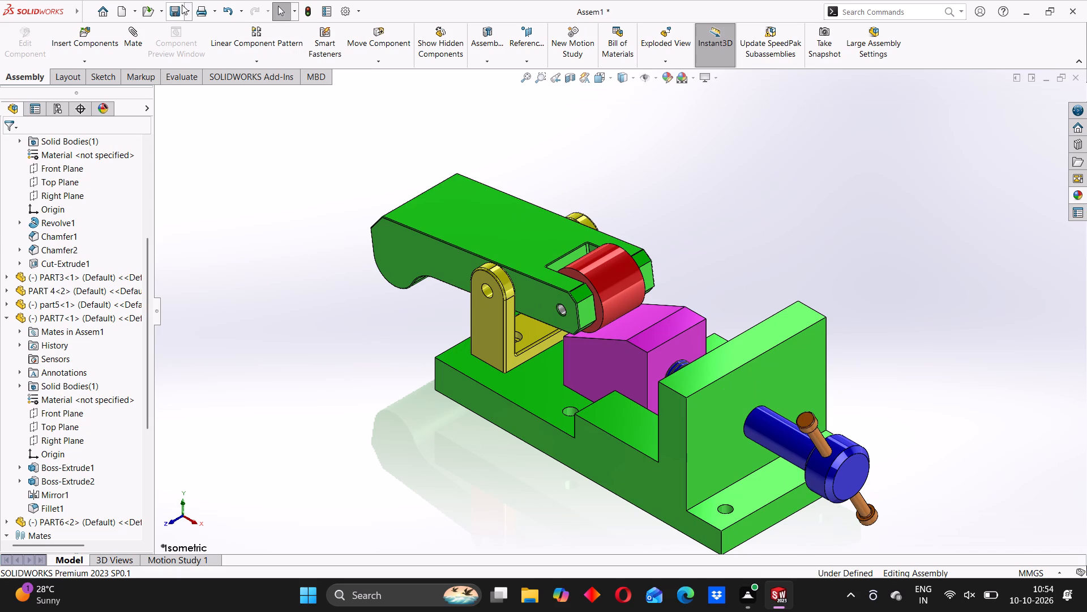
Rebuild the assembly and save it as Assem1 in the ASSEMBLY 14 folder.
click(186, 10)
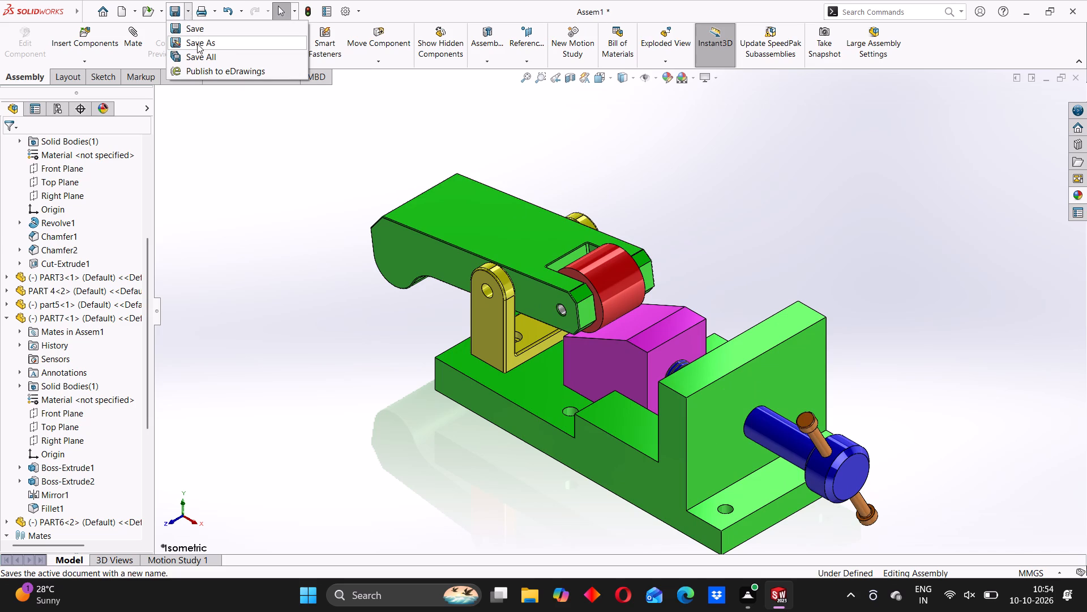
click(197, 44)
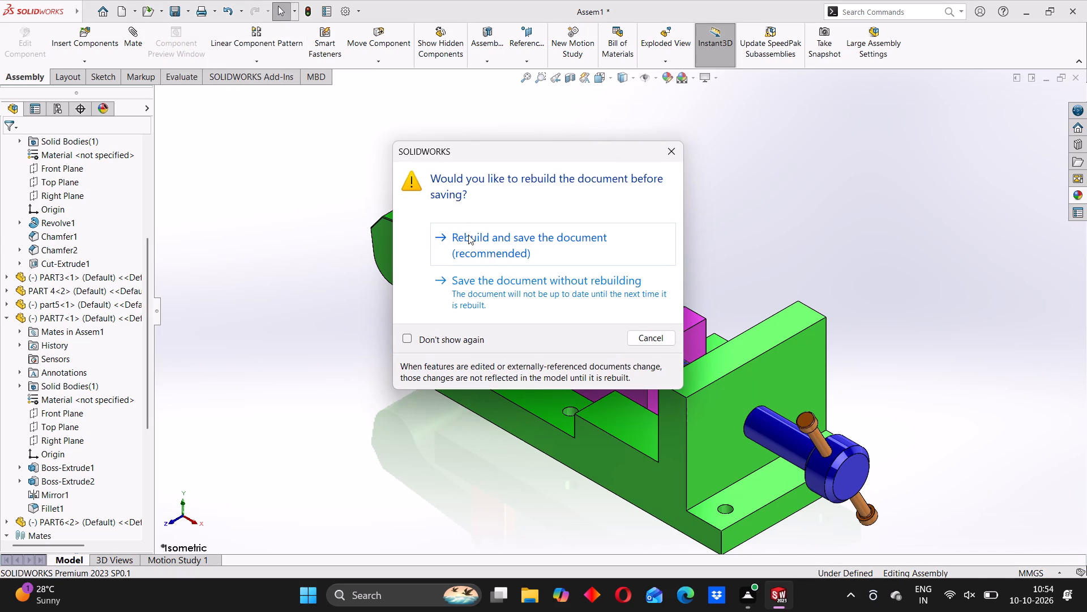
click(474, 240)
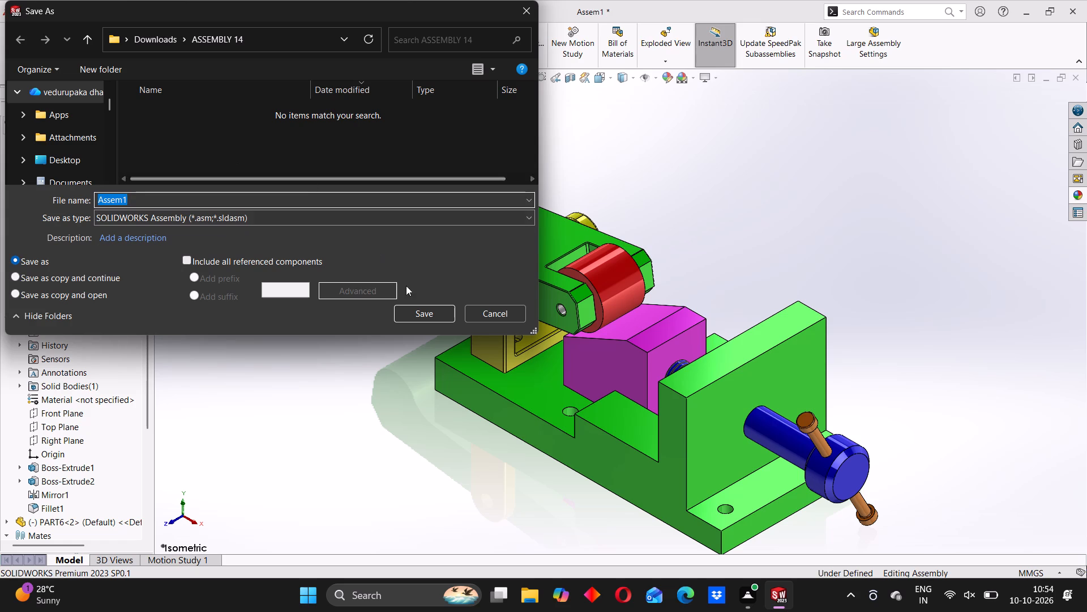
click(420, 312)
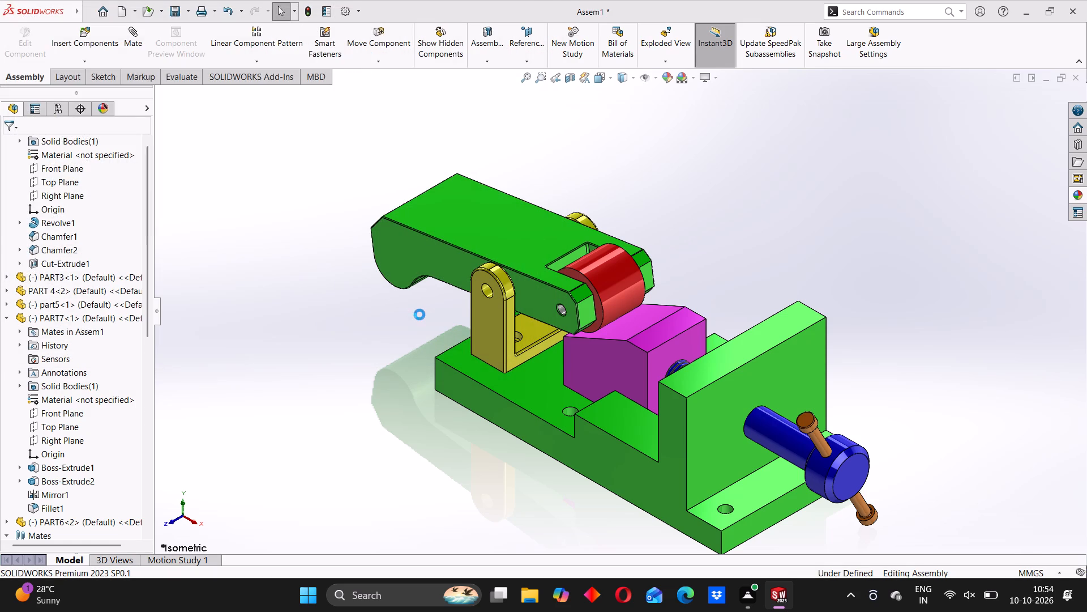
Save a PDF copy of the assembly as Assem1 in the ASSEMBLY 14 folder.
click(188, 14)
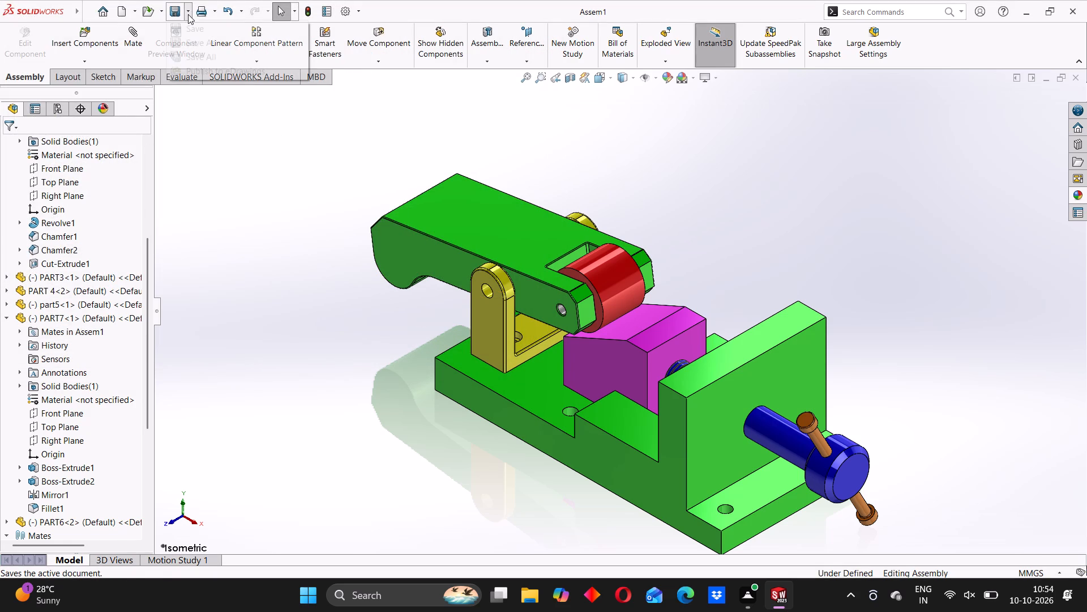
click(202, 46)
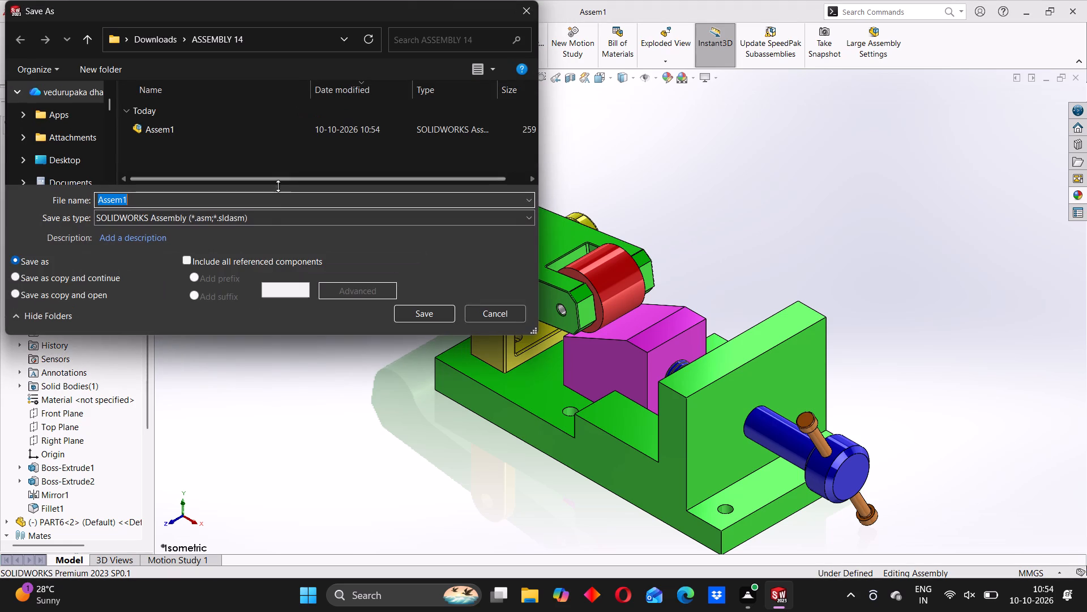
click(263, 219)
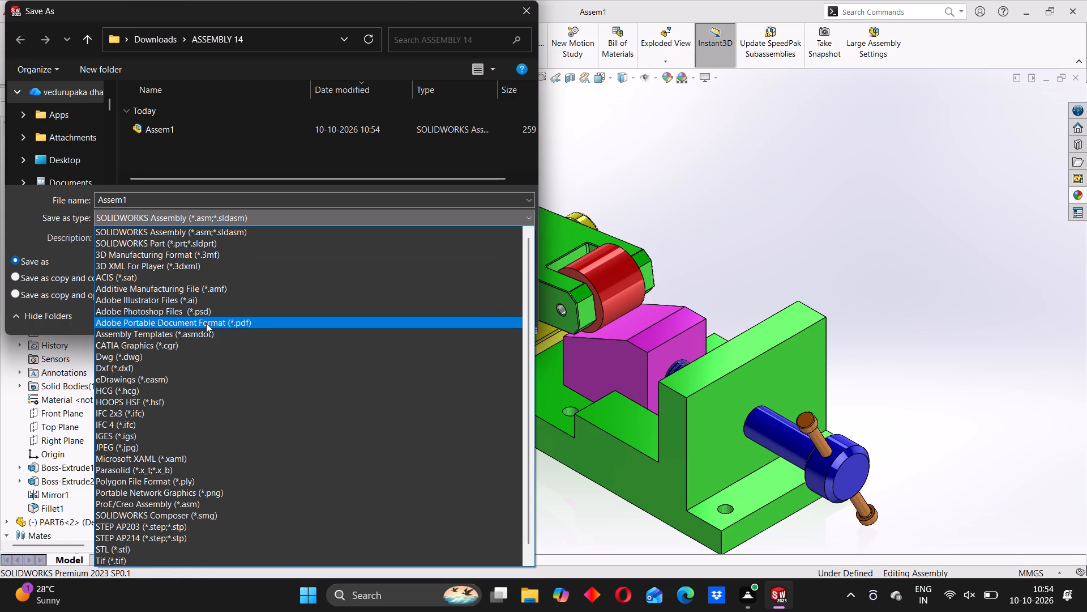
click(206, 323)
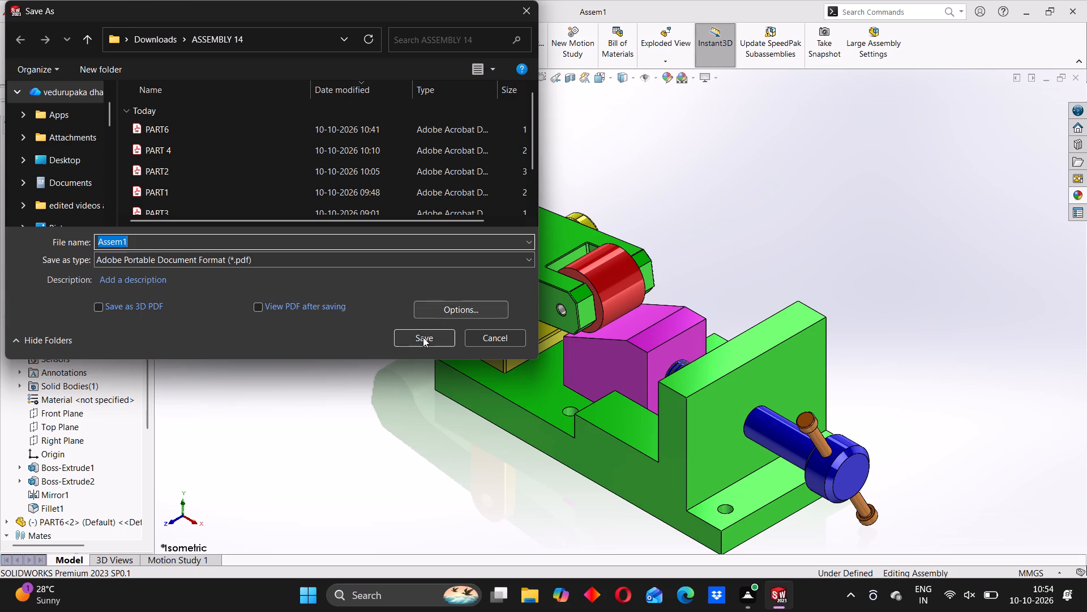
click(423, 339)
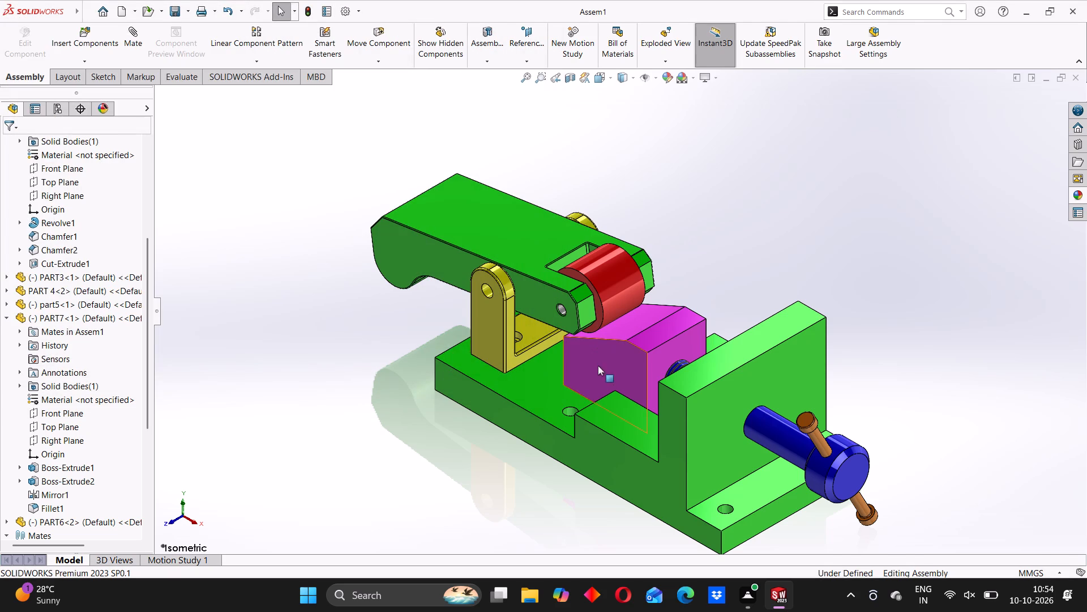
Examine the finished clamp as a whole and up close around the magenta block and roller.
scroll(606, 384, up, 3)
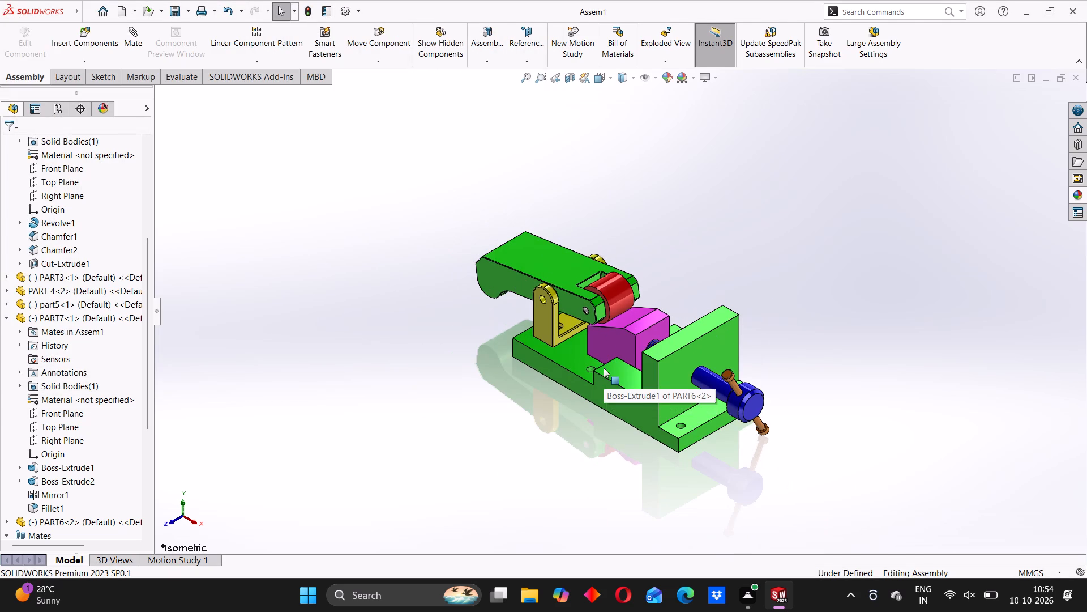
scroll(604, 368, down, 1)
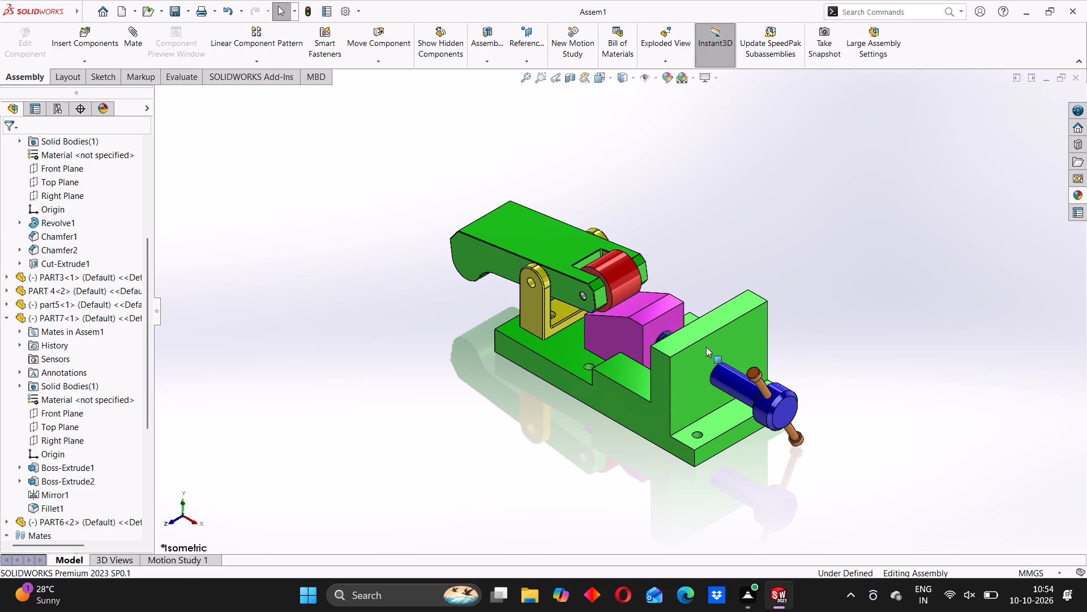
scroll(706, 347, down, 3)
scroll(631, 326, up, 2)
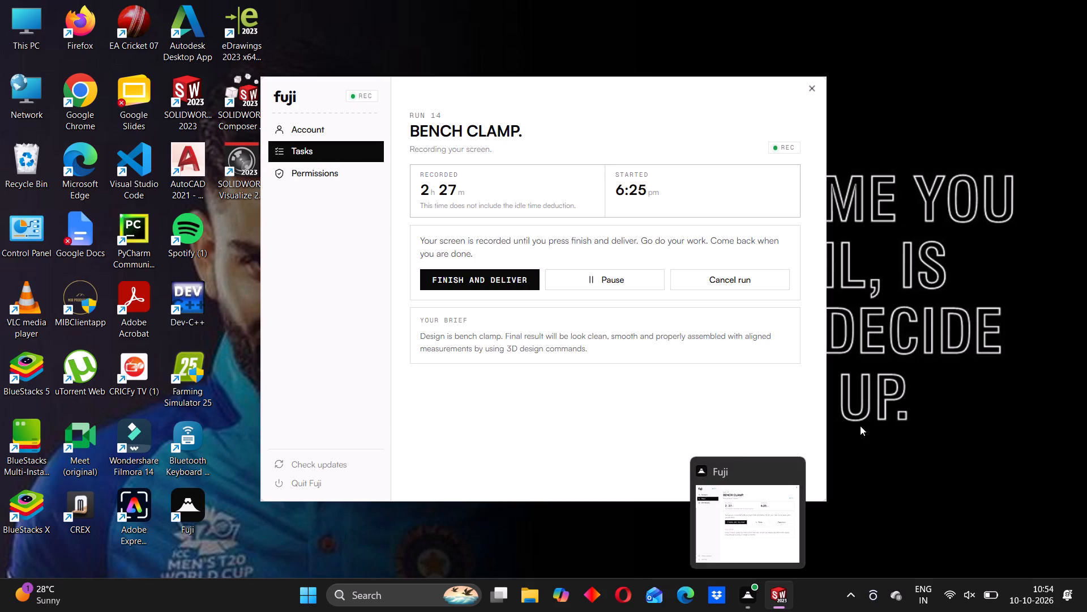
scroll(575, 322, down, 1)
scroll(575, 322, up, 1)
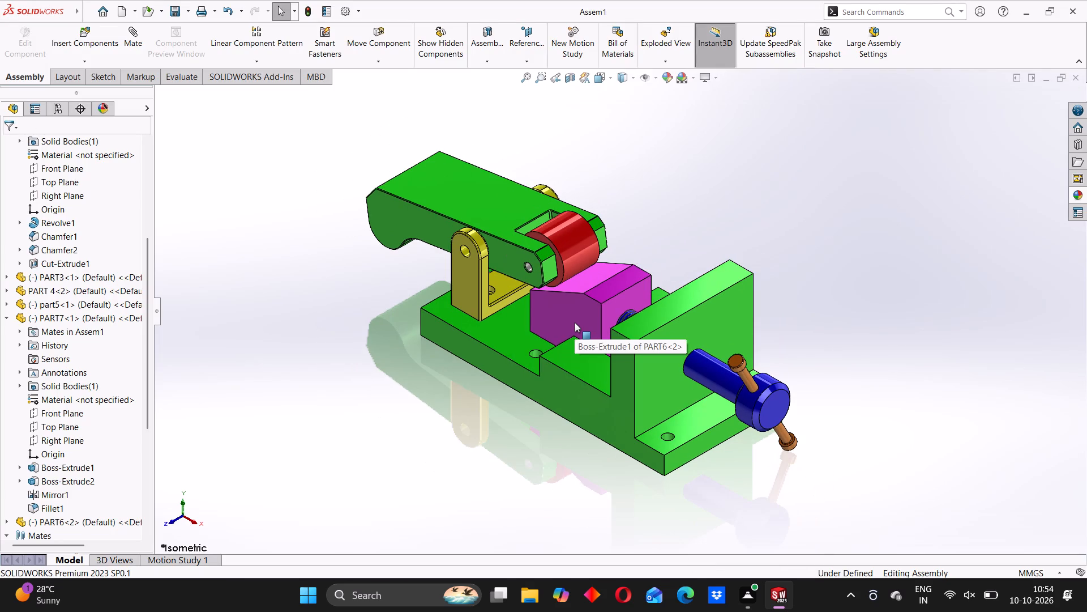
scroll(766, 417, up, 3)
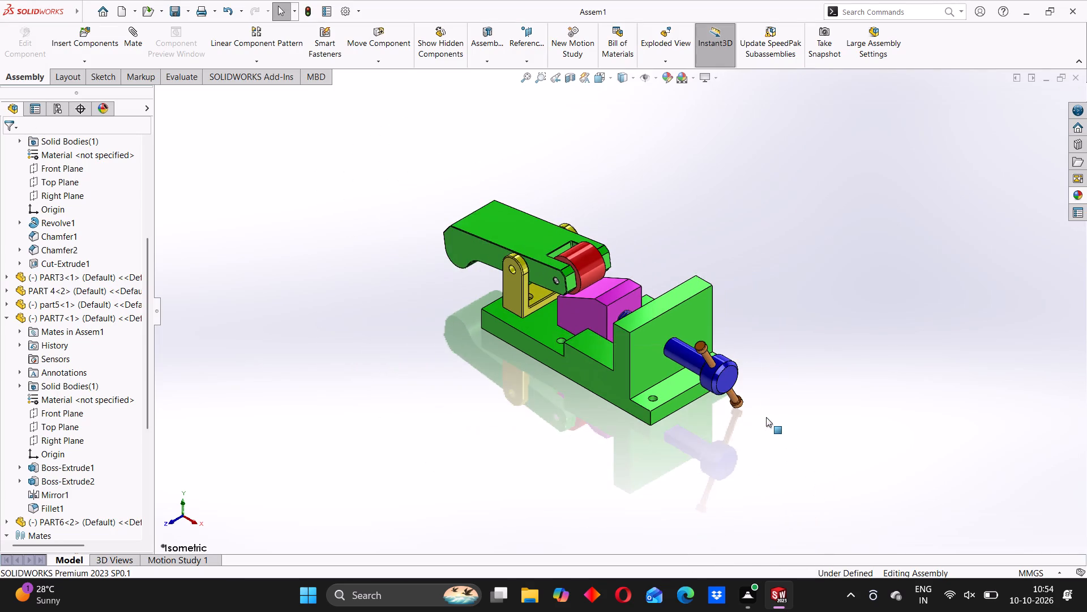
middle_drag(761, 411, 754, 413)
scroll(596, 321, down, 3)
middle_drag(513, 334, 532, 316)
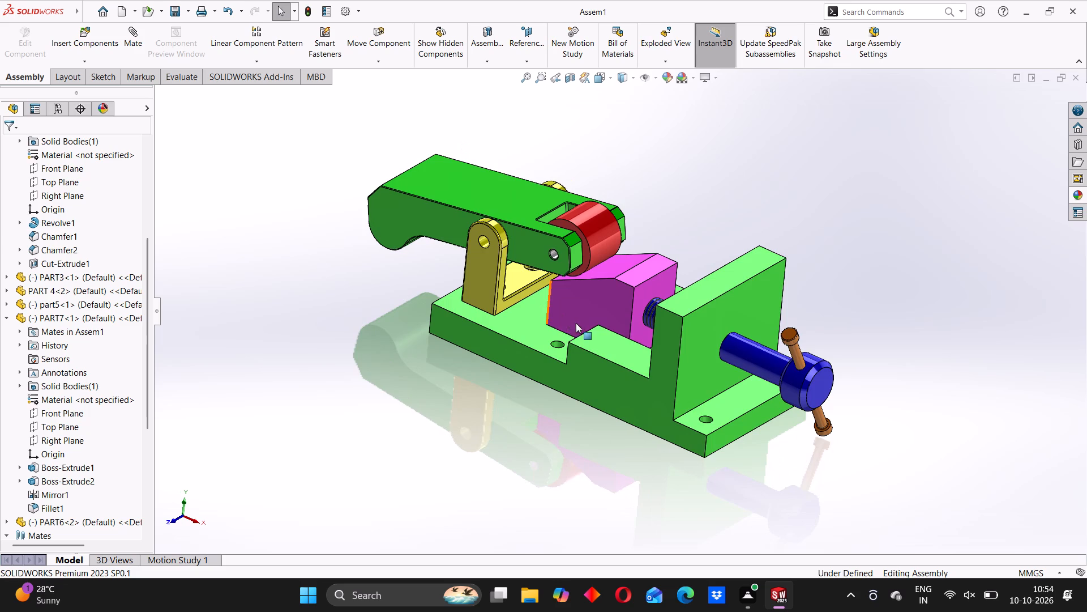
scroll(579, 324, down, 5)
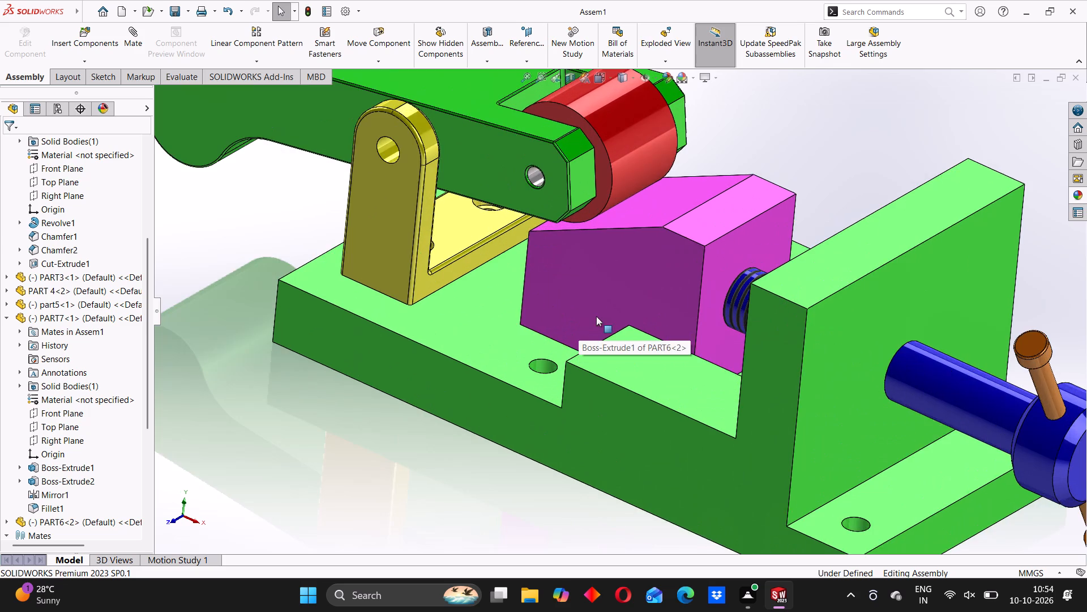
scroll(596, 316, up, 7)
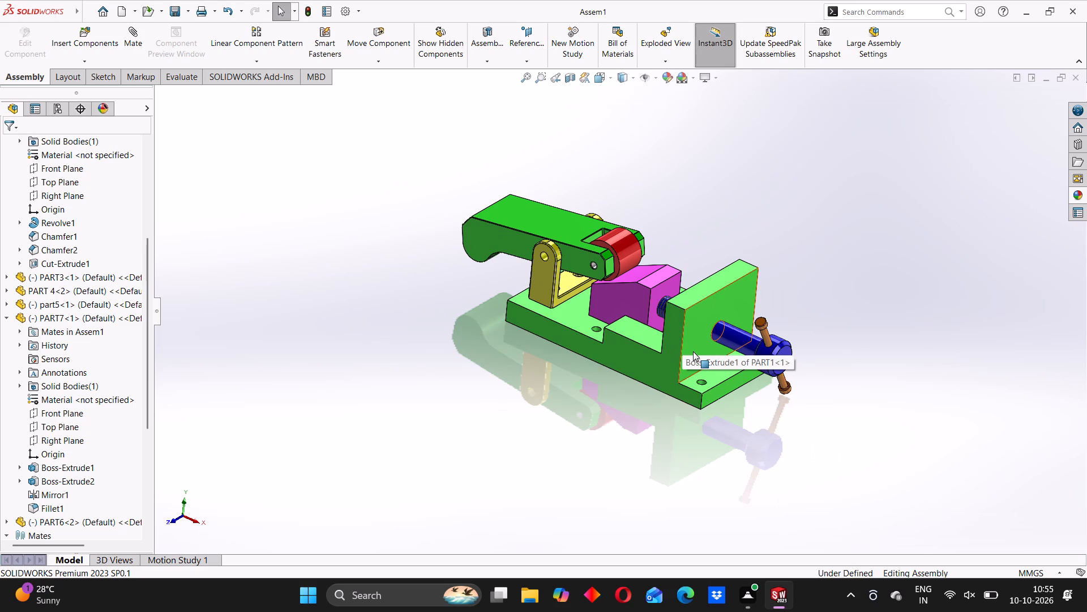
scroll(693, 351, up, 1)
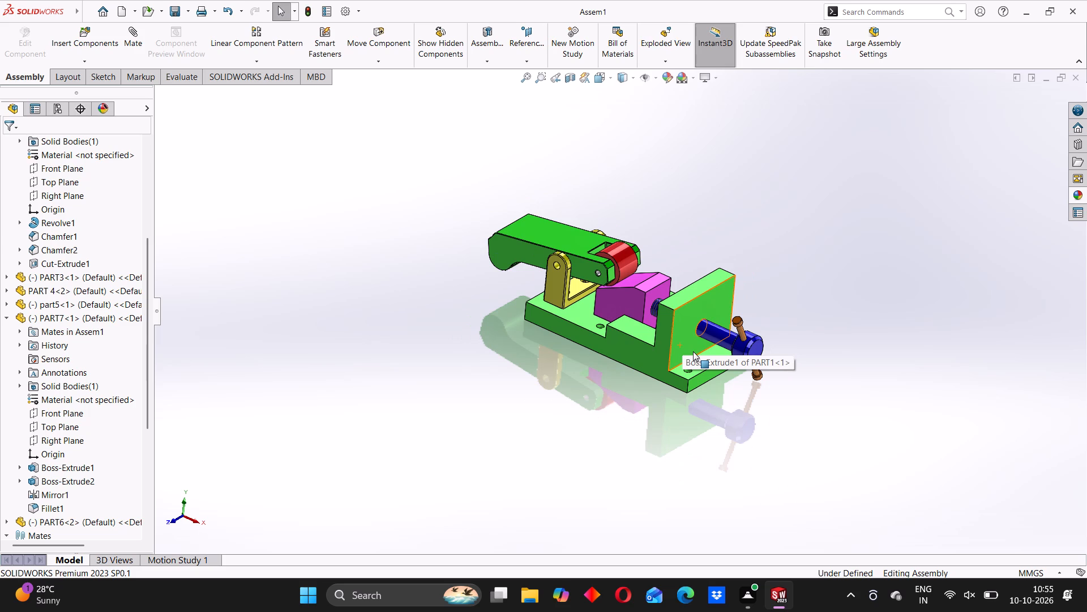
scroll(686, 314, down, 3)
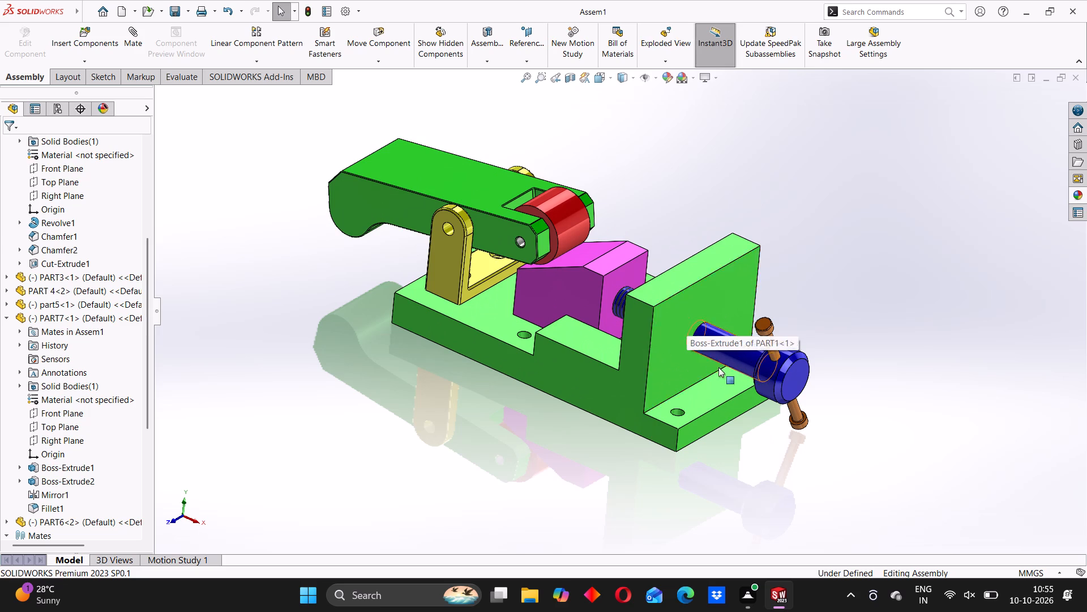
Examine the clamp from the screw end, including the blue screw head, its handle and the upright plate.
middle_drag(849, 396, 832, 386)
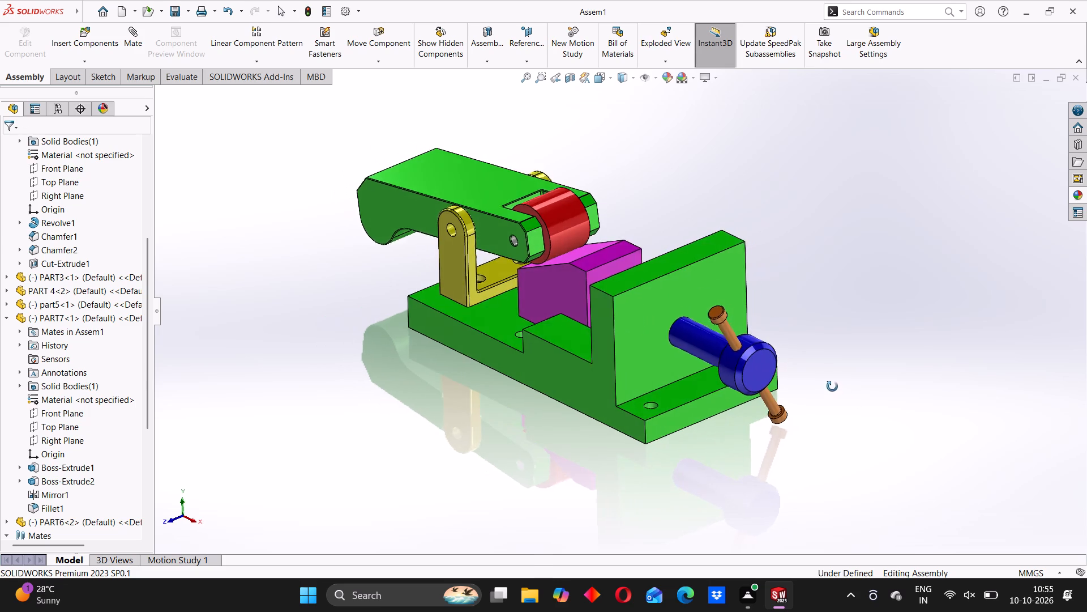
middle_drag(832, 386, 807, 387)
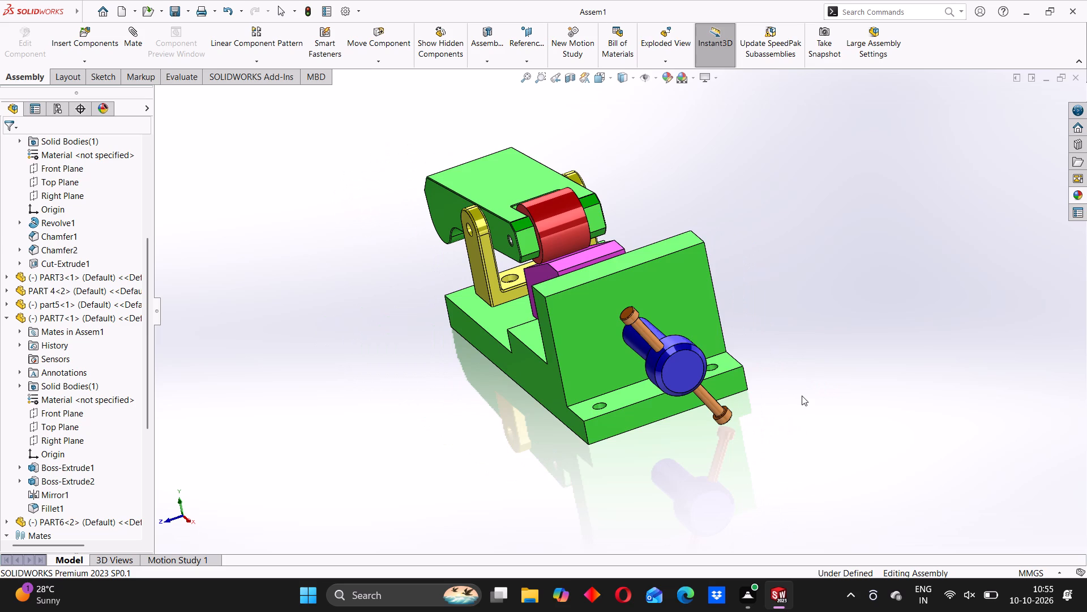
scroll(725, 395, down, 2)
middle_drag(628, 384, 638, 375)
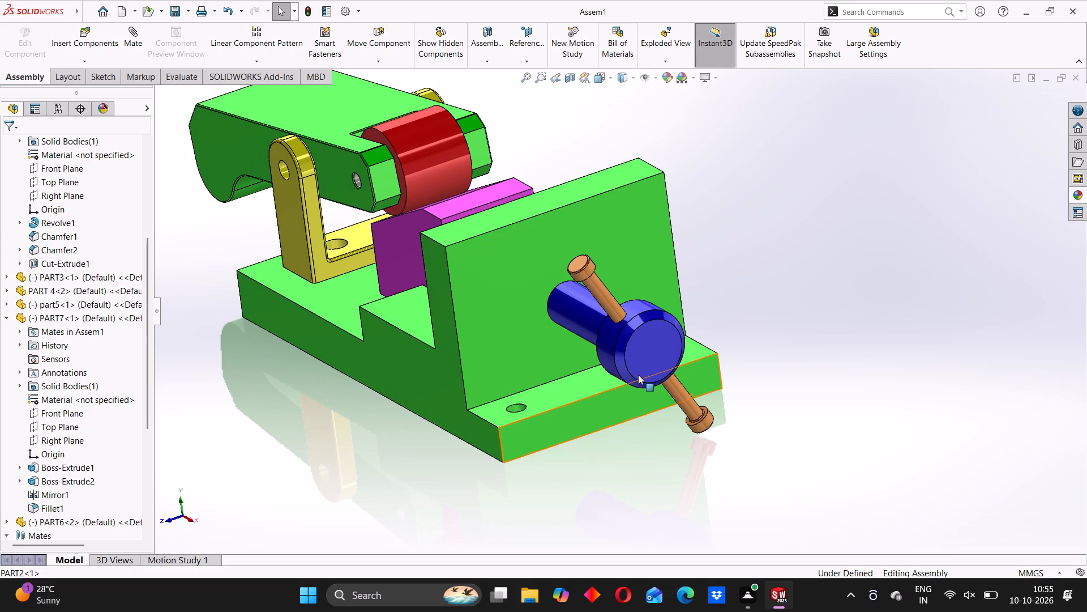
scroll(641, 370, up, 3)
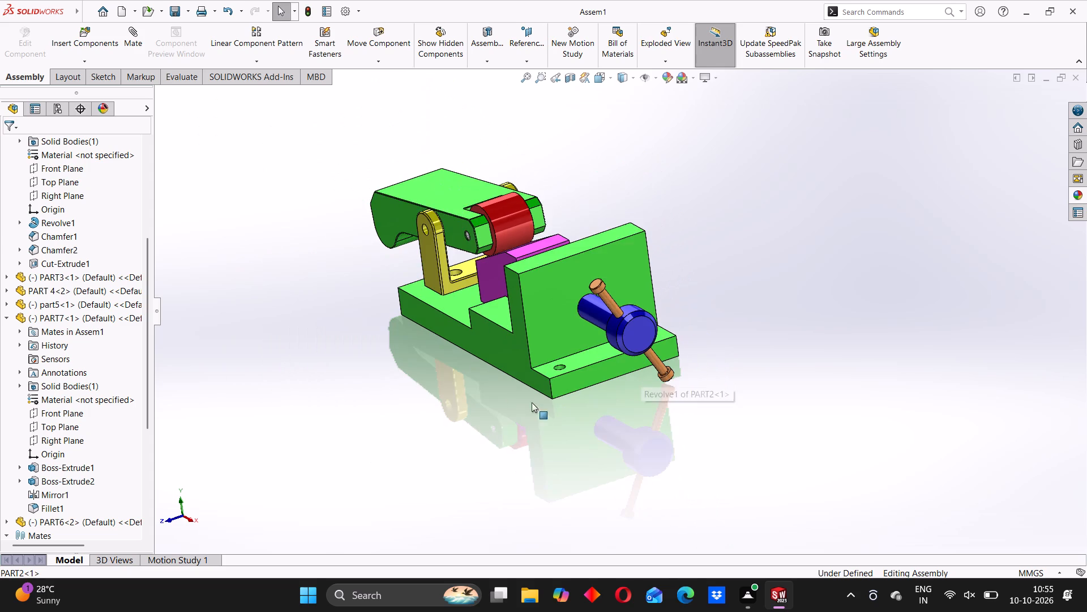
middle_drag(507, 423, 519, 402)
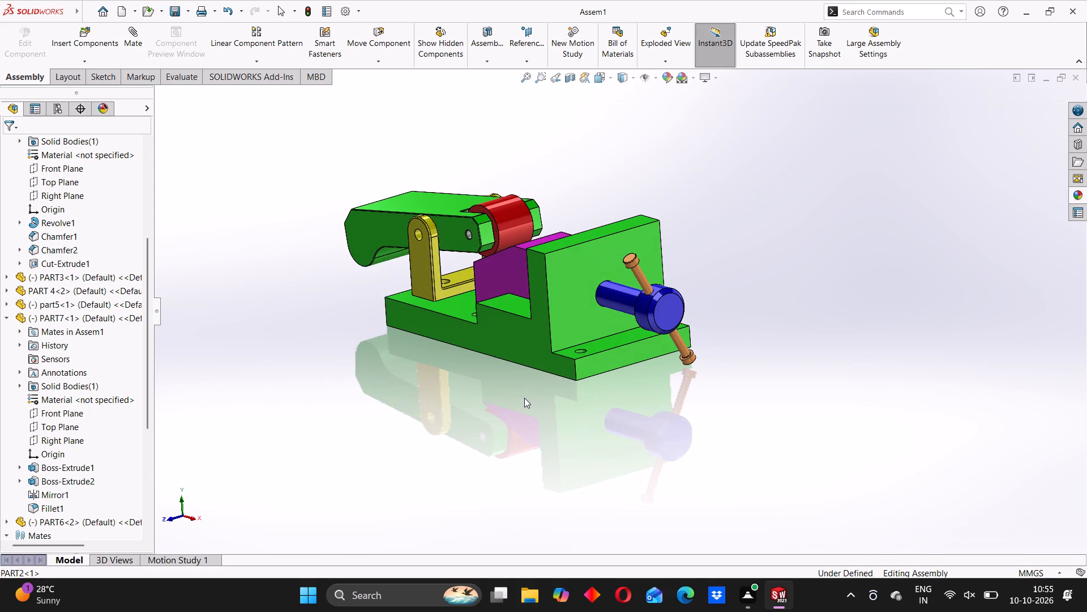
scroll(524, 398, up, 1)
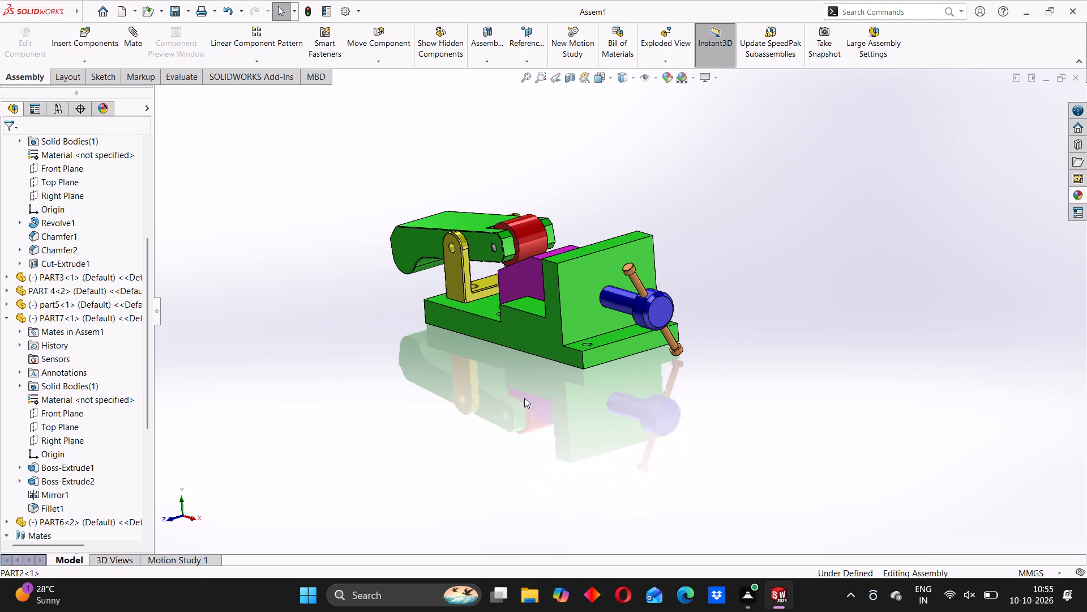
scroll(472, 363, down, 1)
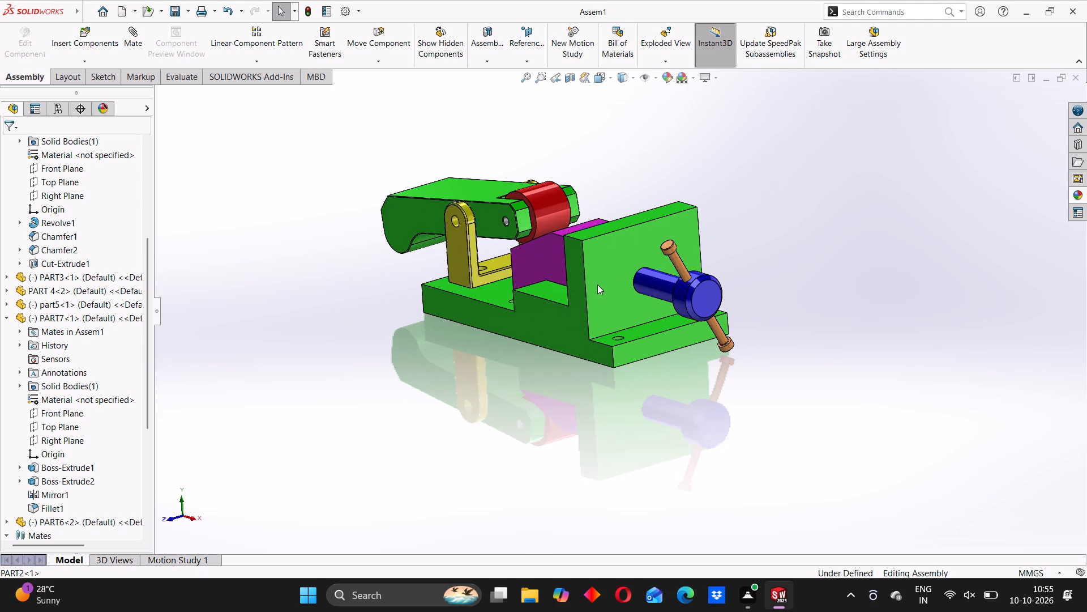
Examine from the side how the red roller rests on the magenta block and how the threaded screw meets the block.
scroll(615, 261, down, 2)
scroll(495, 253, down, 2)
middle_drag(475, 287, 509, 285)
scroll(576, 326, up, 2)
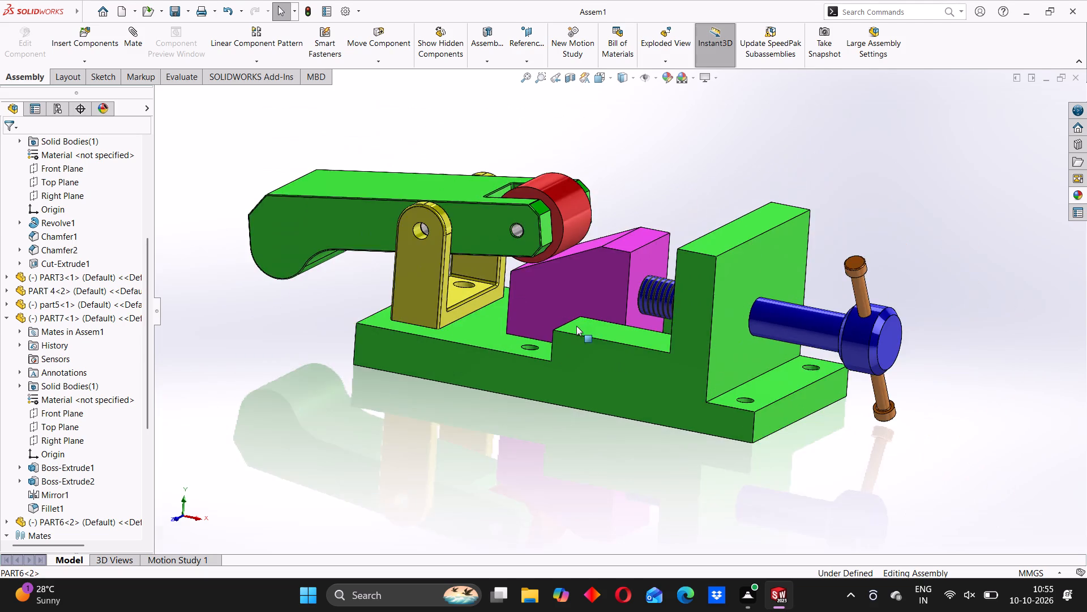
scroll(576, 326, up, 1)
middle_drag(534, 265, 554, 290)
scroll(605, 283, down, 3)
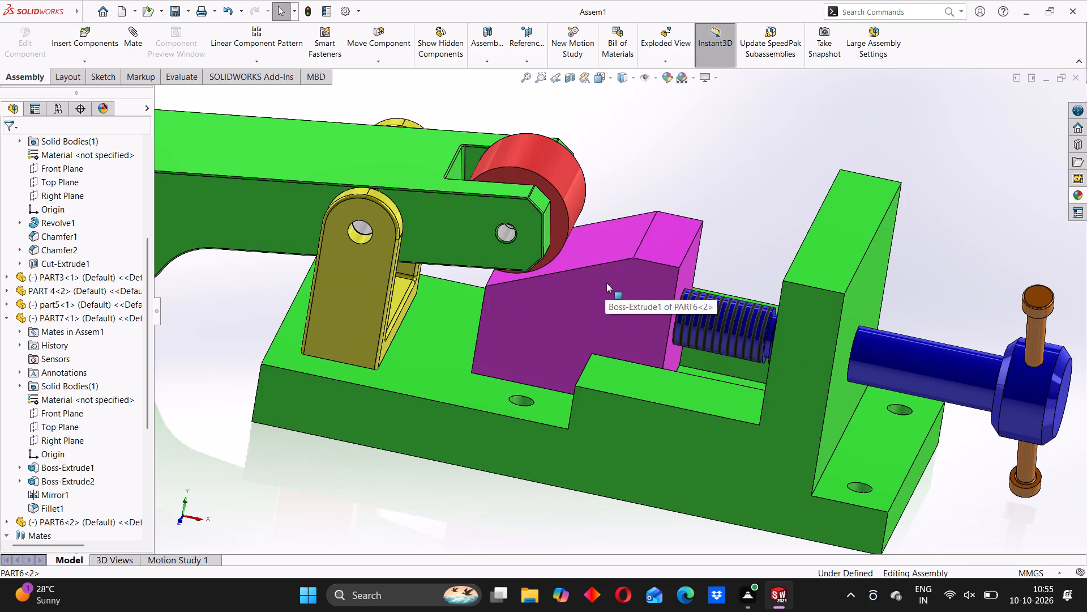
scroll(645, 318, down, 1)
scroll(646, 321, up, 3)
middle_drag(670, 353, 654, 346)
scroll(576, 308, down, 1)
scroll(618, 346, down, 1)
middle_drag(619, 348, 609, 338)
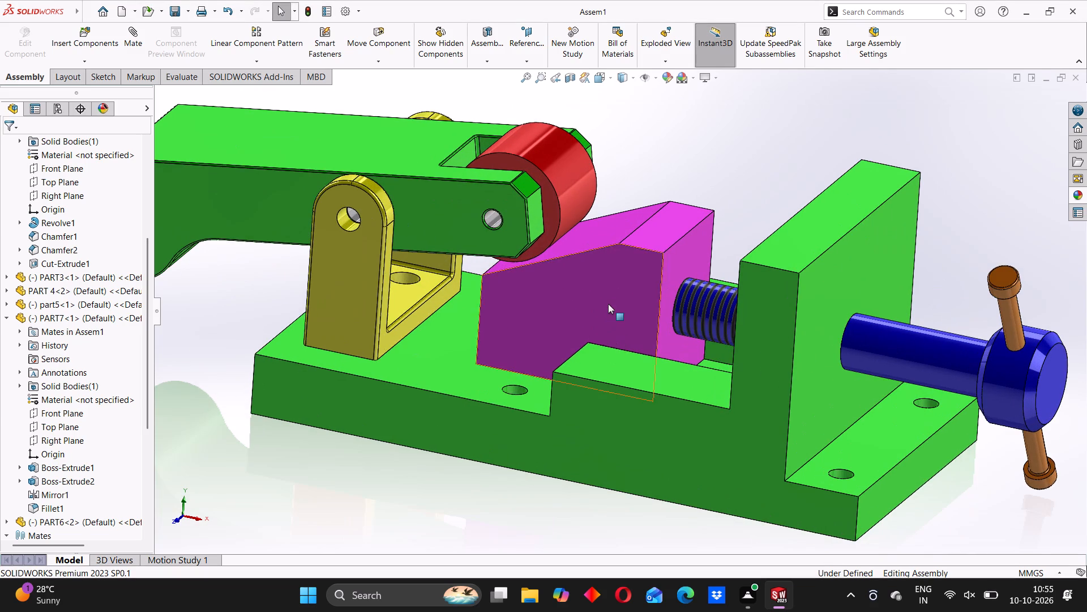
scroll(610, 299, down, 2)
middle_drag(658, 337, 643, 325)
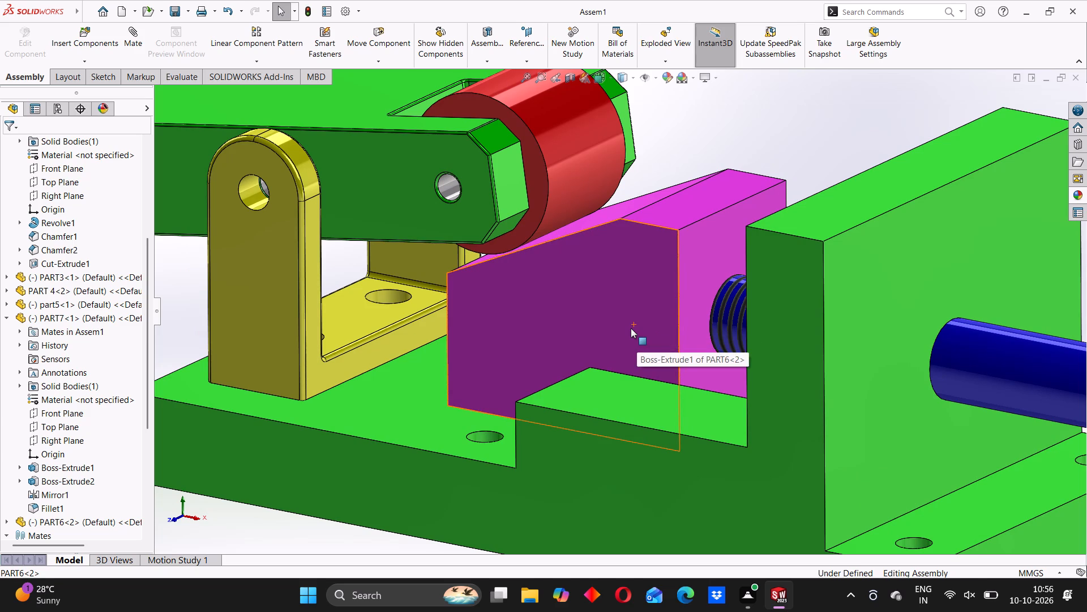
scroll(631, 328, down, 1)
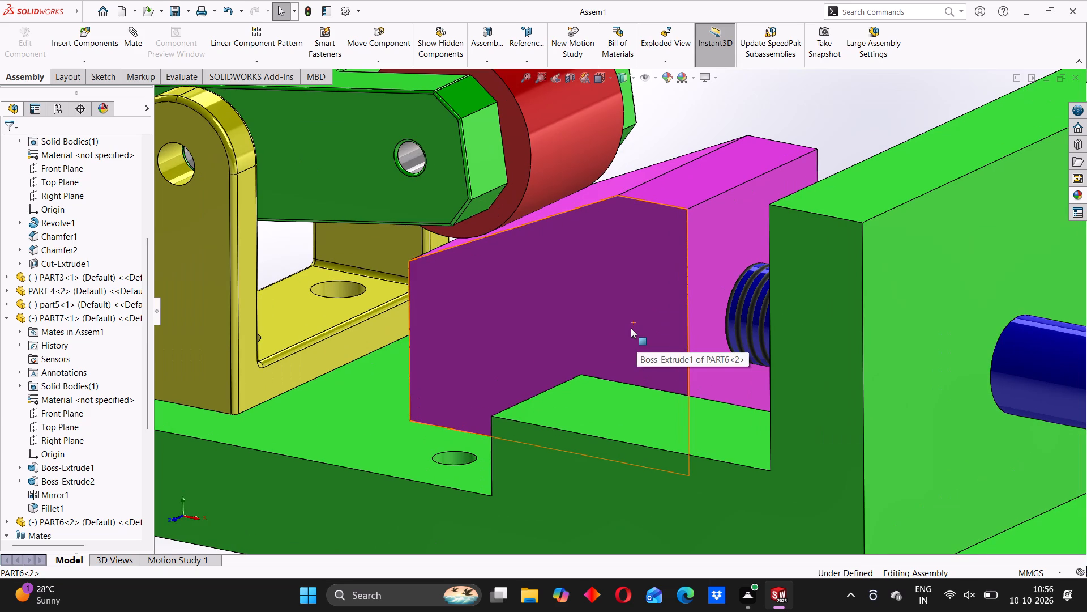
scroll(631, 328, up, 5)
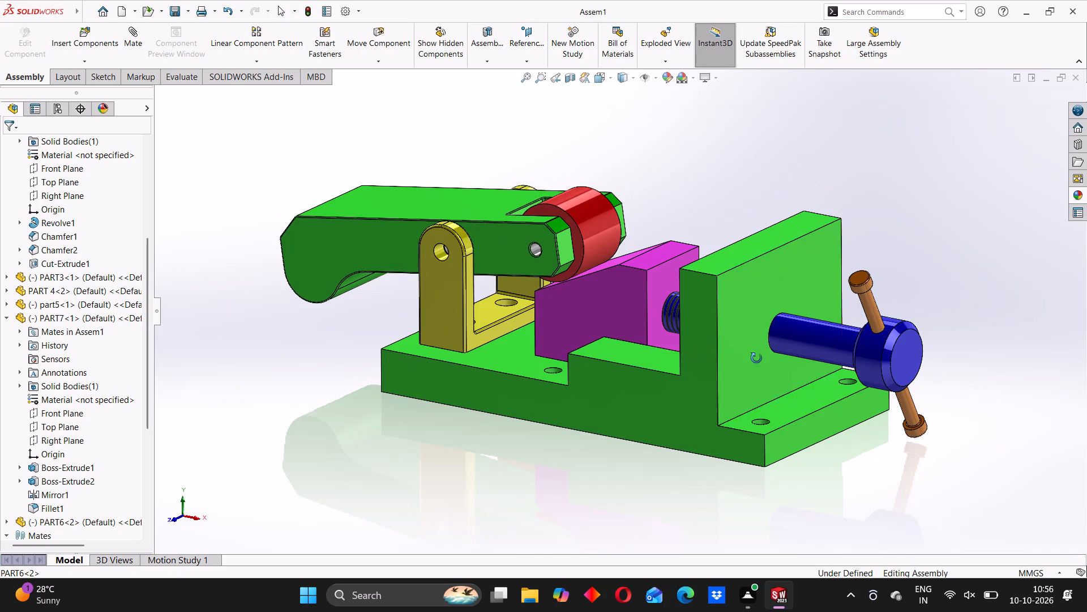
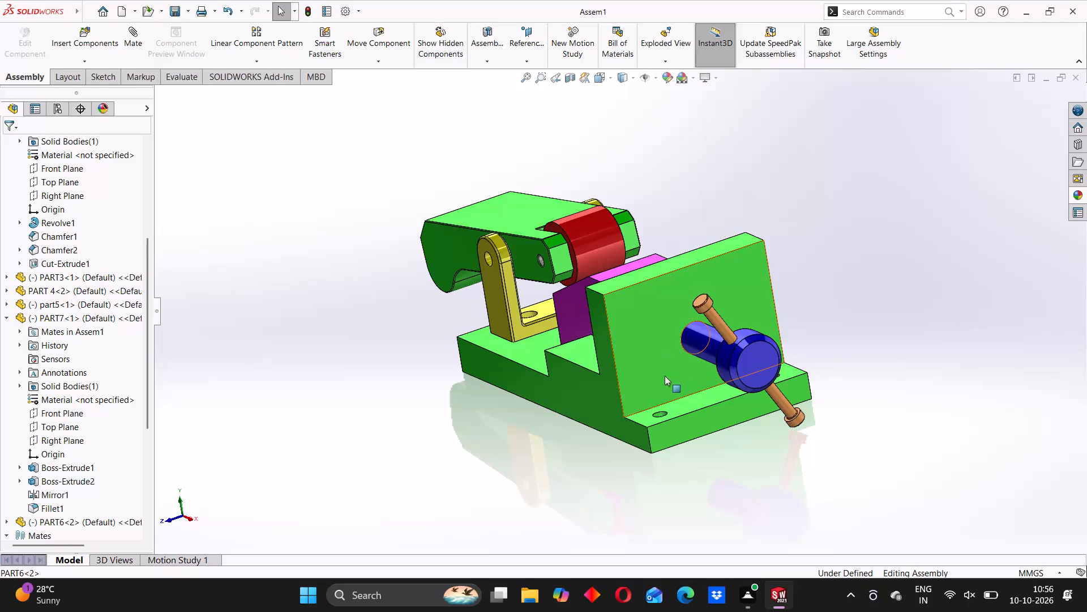
Examine the whole clamp from the side and from the screw end.
scroll(651, 376, down, 2)
middle_drag(537, 373, 568, 351)
scroll(583, 333, up, 2)
scroll(587, 325, down, 1)
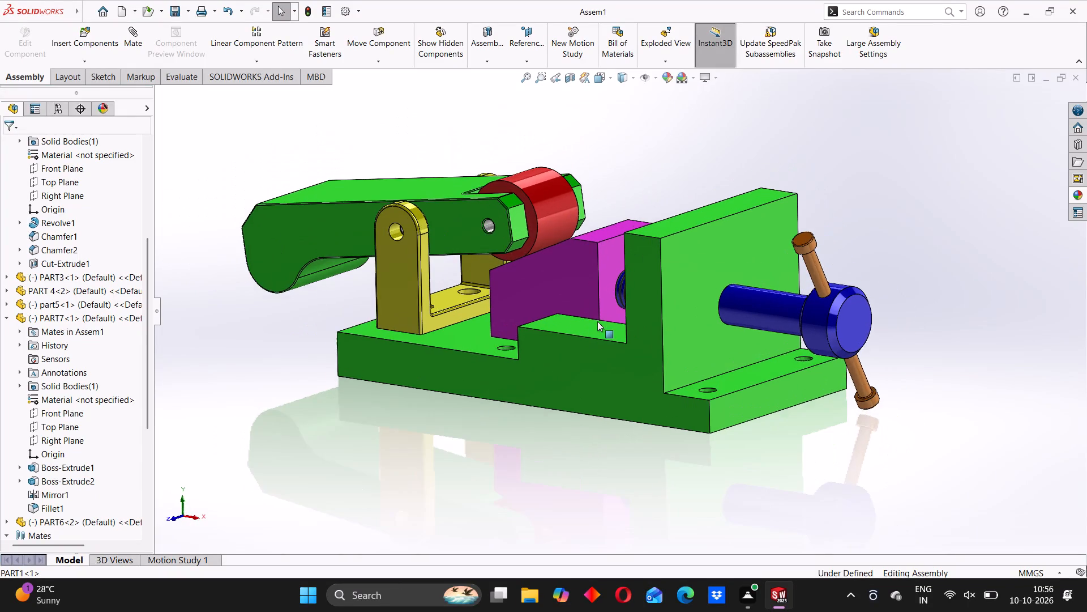
scroll(594, 338, down, 2)
middle_drag(574, 358, 650, 379)
middle_drag(614, 375, 503, 400)
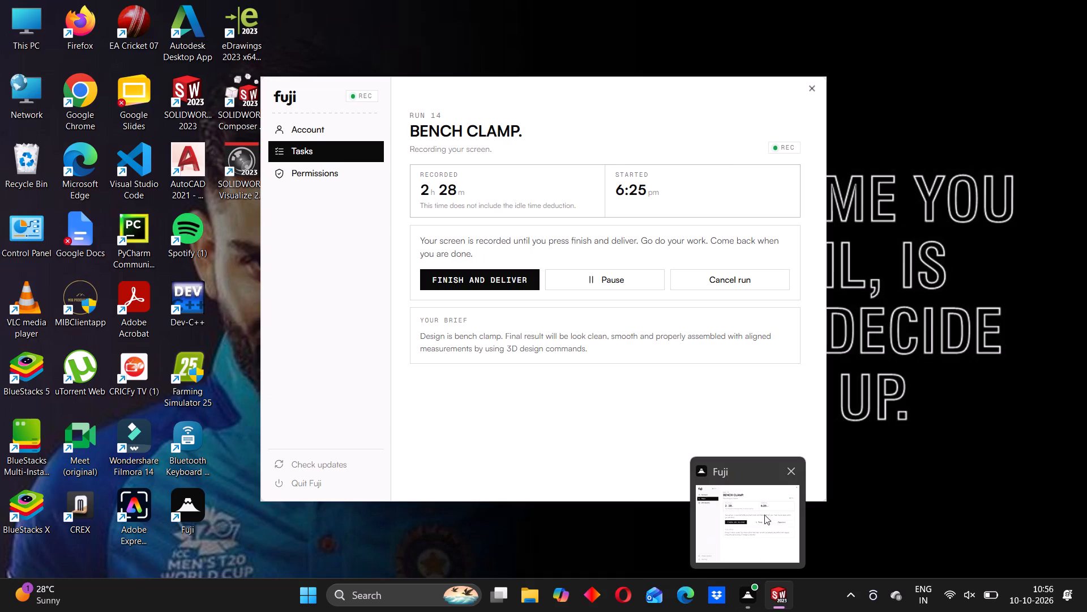
scroll(579, 320, up, 3)
middle_drag(521, 312, 545, 303)
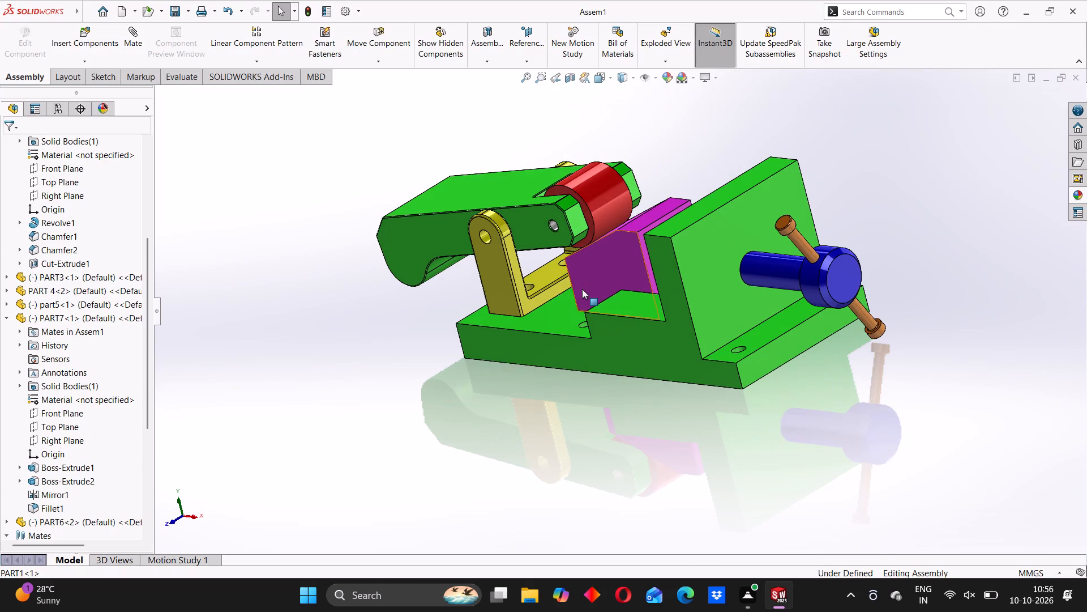
Examine up close how the yellow bracket and the magenta block sit on the green base.
scroll(588, 287, down, 2)
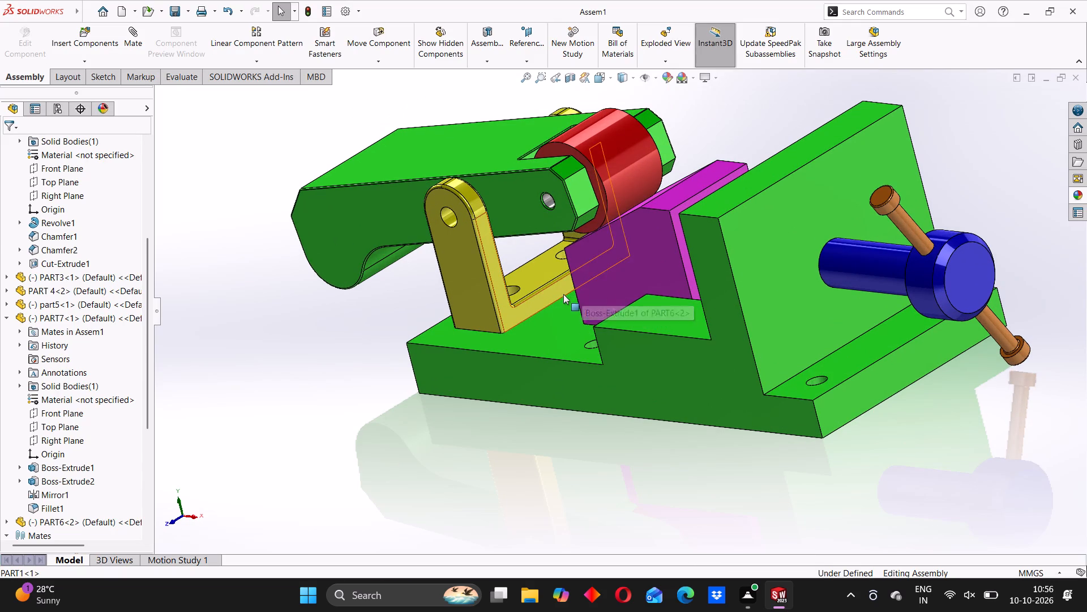
scroll(528, 297, down, 1)
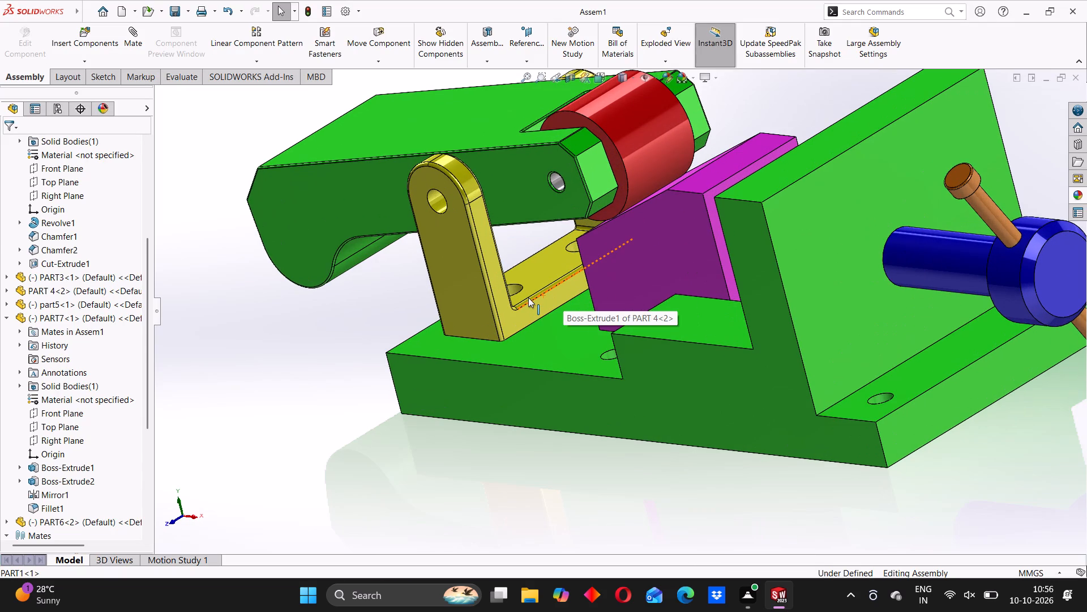
scroll(598, 261, down, 2)
scroll(606, 279, up, 3)
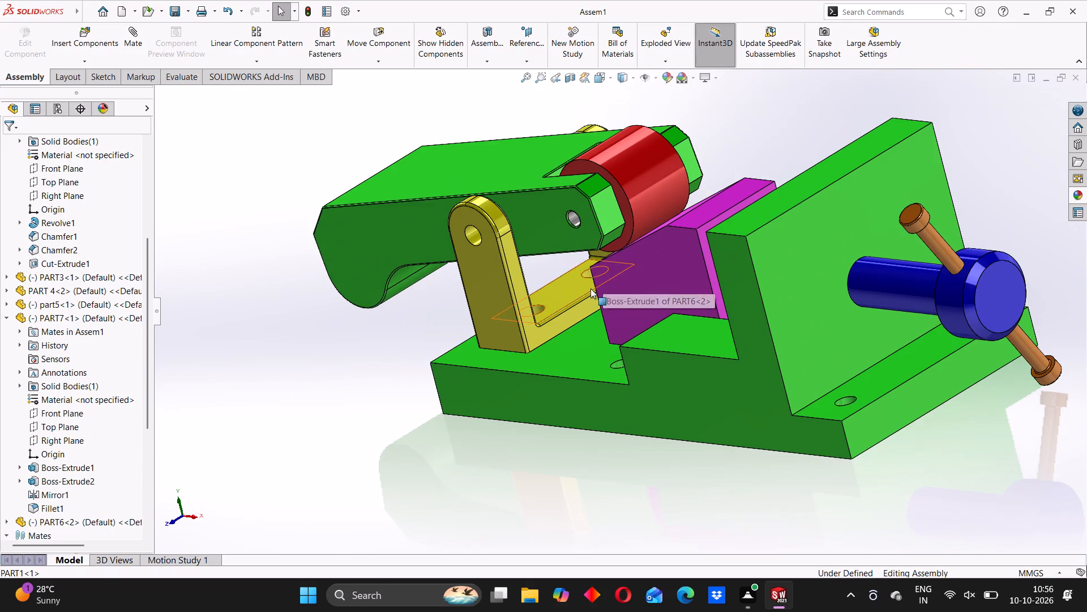
scroll(590, 288, up, 2)
middle_drag(614, 346, 626, 326)
scroll(625, 326, up, 1)
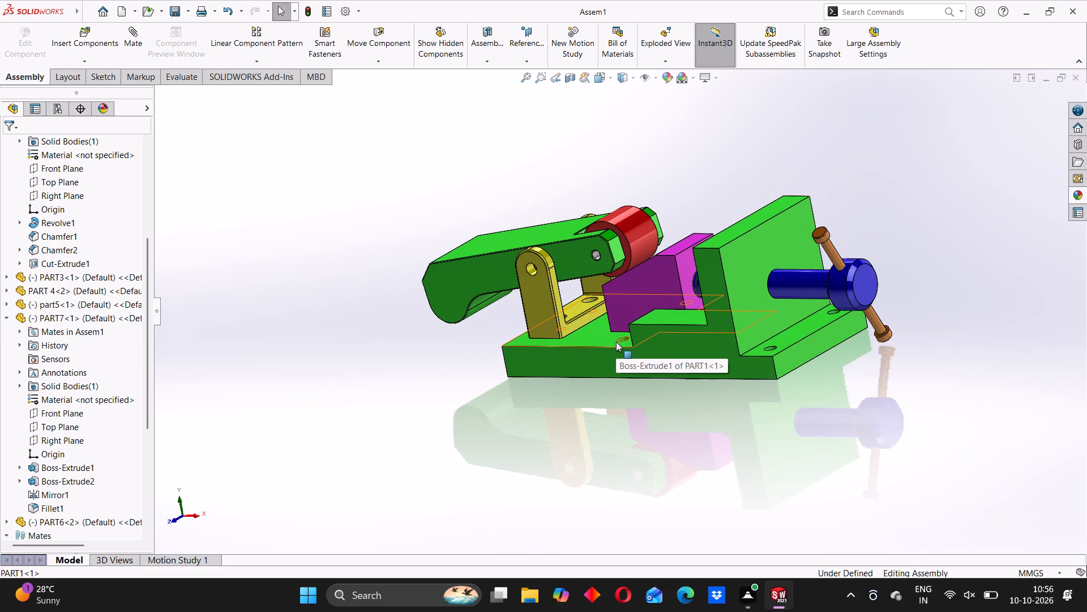
scroll(615, 342, down, 1)
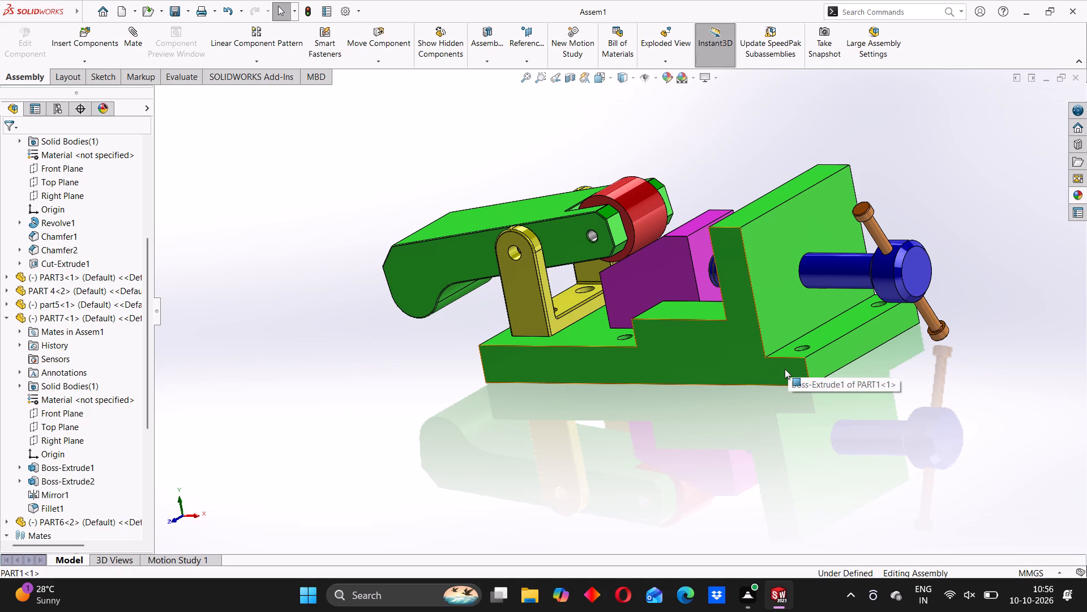
Slide the magenta block a short way along the base towards the upright plate to test the clamp's motion.
middle_drag(865, 339, 800, 377)
scroll(664, 266, down, 3)
middle_drag(640, 304, 653, 304)
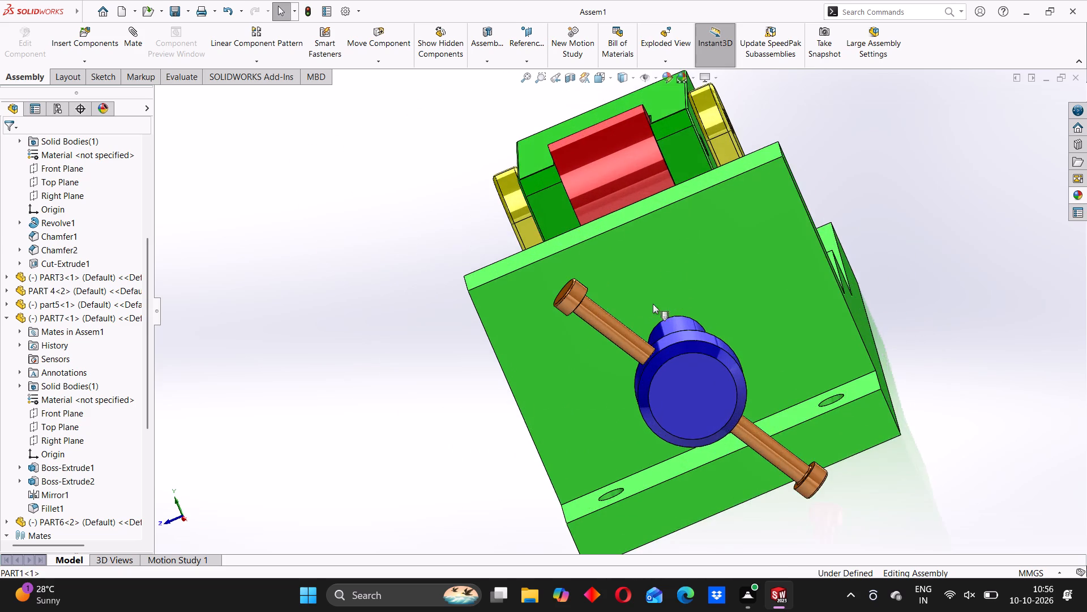
middle_drag(653, 304, 742, 296)
drag(370, 286, 374, 290)
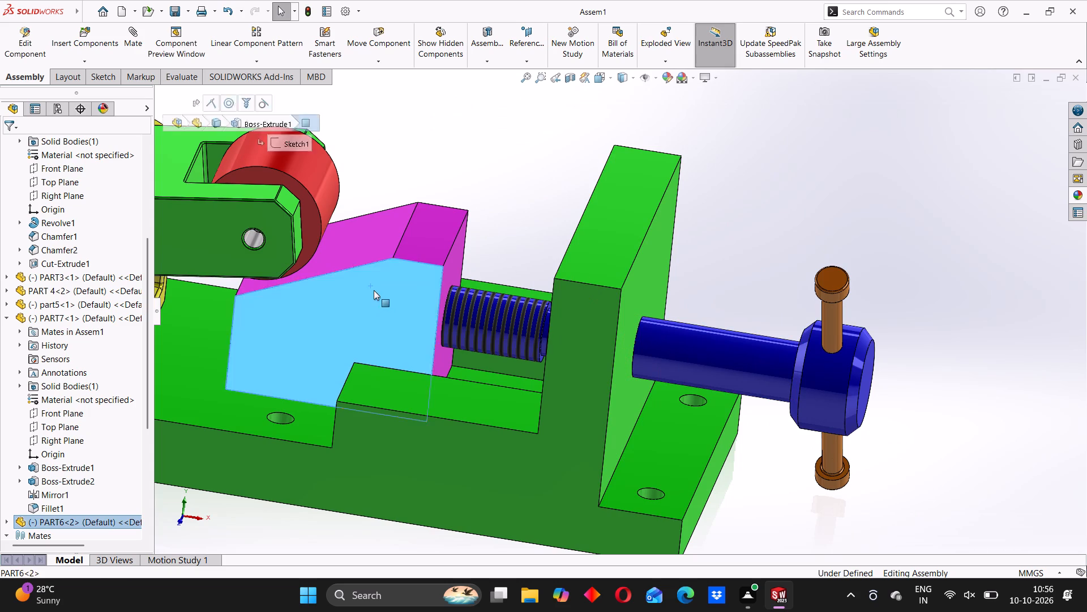
drag(374, 290, 409, 303)
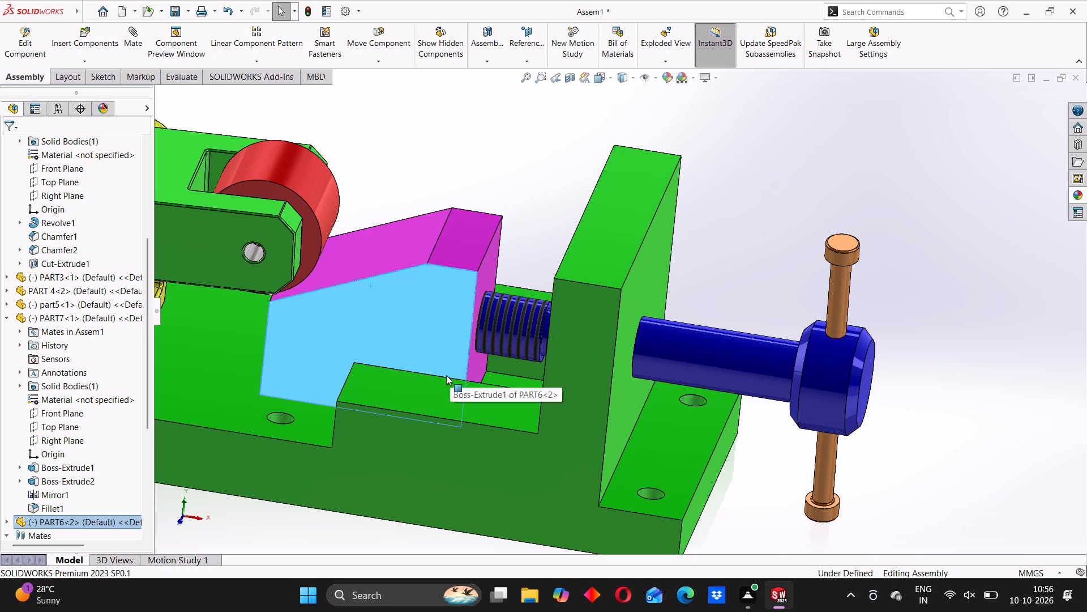
scroll(605, 360, down, 2)
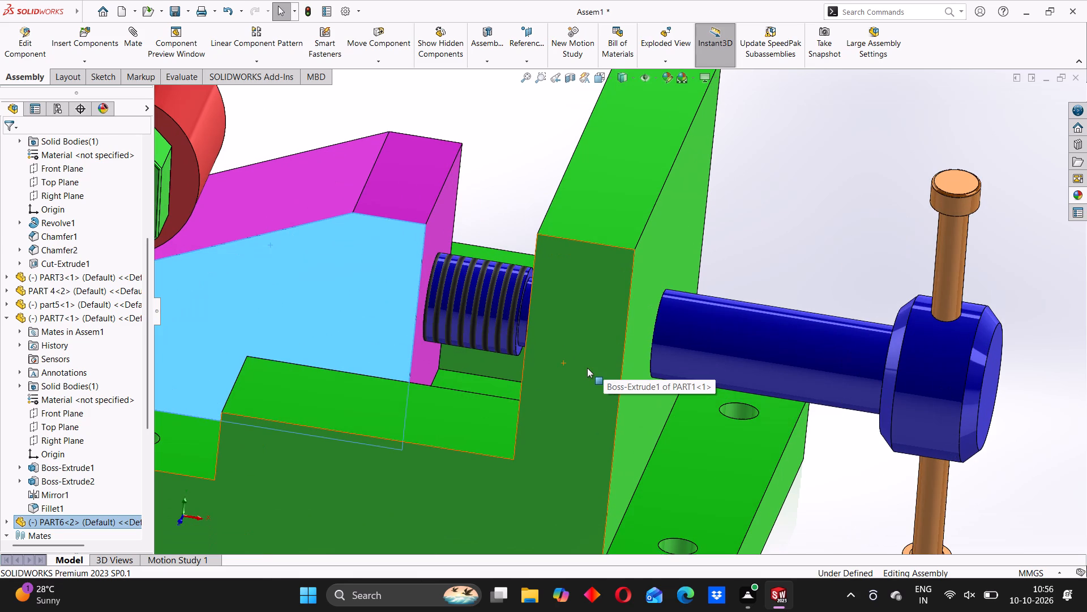
scroll(587, 368, up, 1)
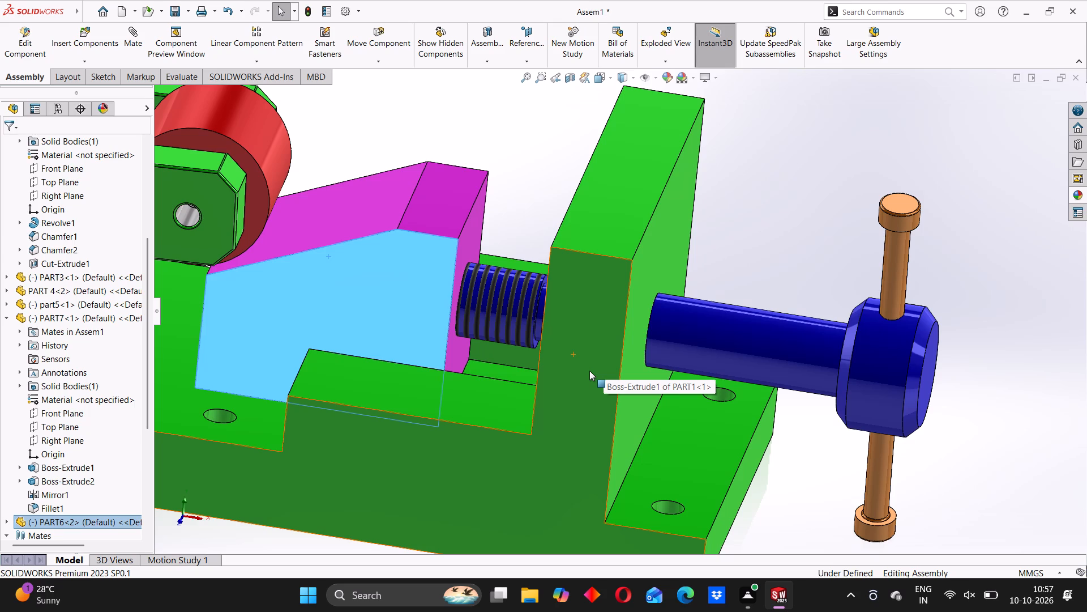
scroll(625, 348, up, 6)
click(507, 397)
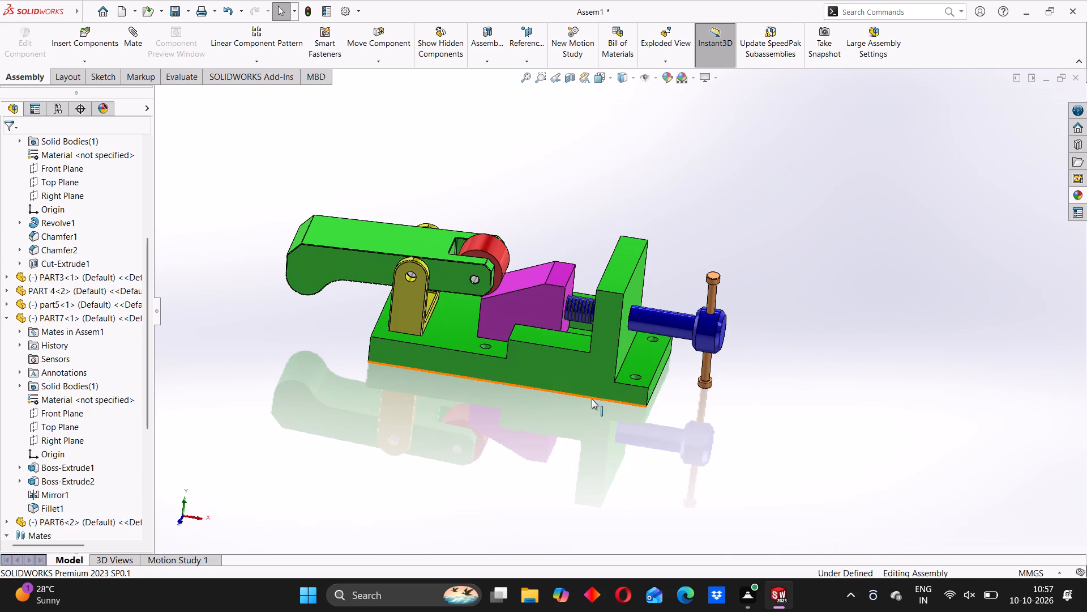
Examine the moved clamp from the side and the screw end, focusing on the roller's contact with the magenta block.
middle_drag(592, 399, 537, 406)
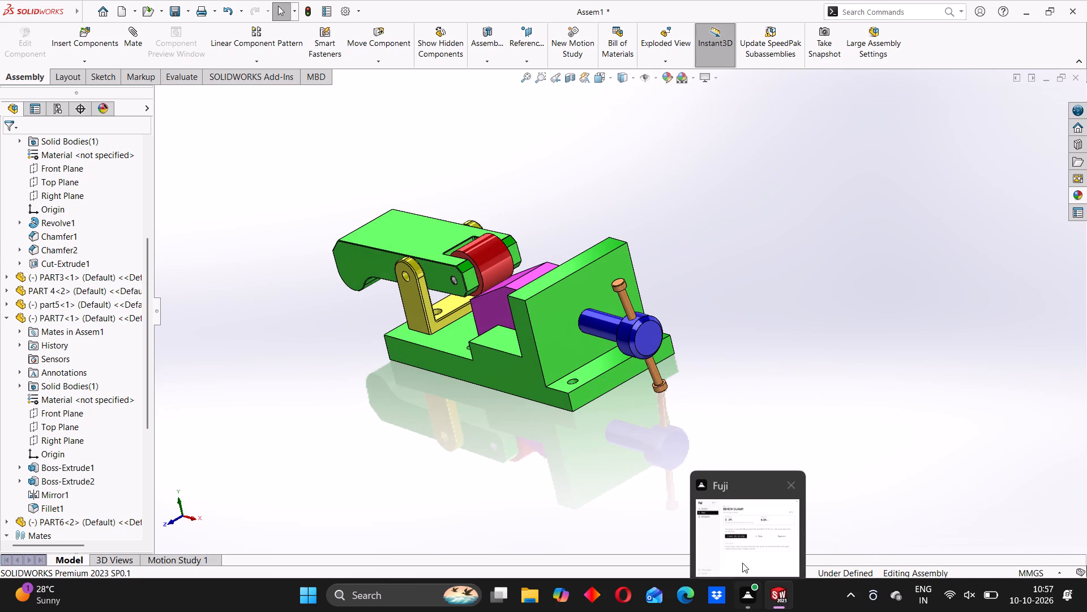
scroll(755, 379, up, 1)
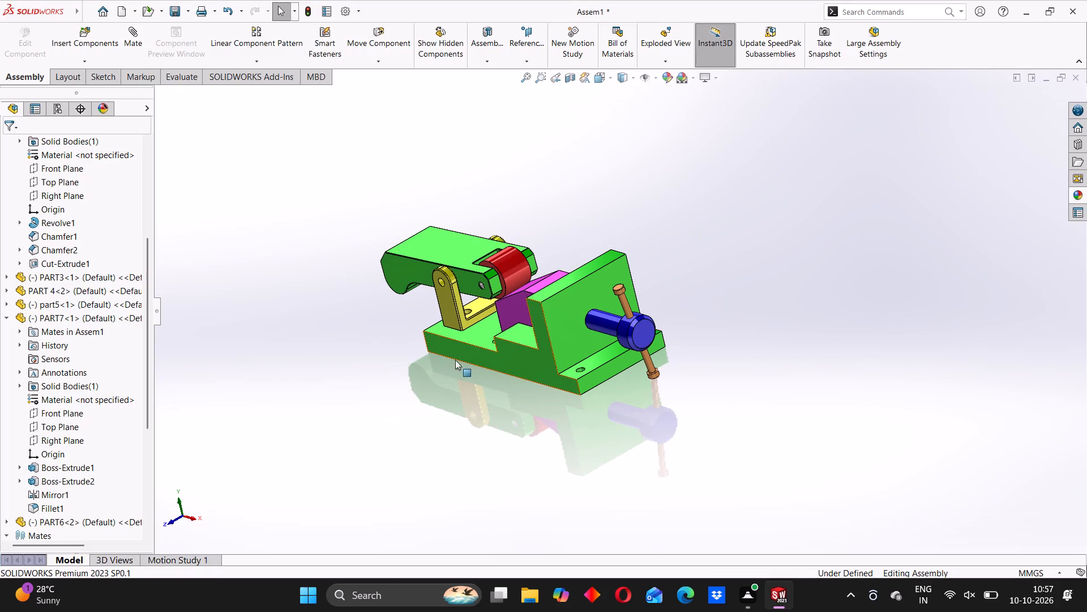
middle_drag(406, 379, 422, 368)
middle_drag(447, 363, 469, 339)
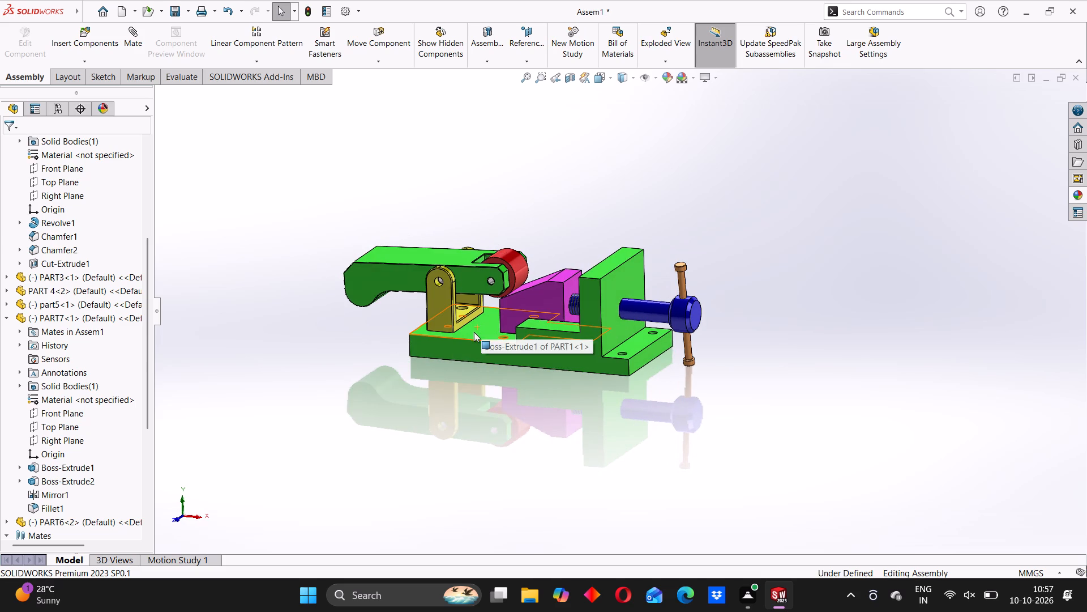
scroll(478, 328, down, 2)
middle_drag(477, 385, 490, 367)
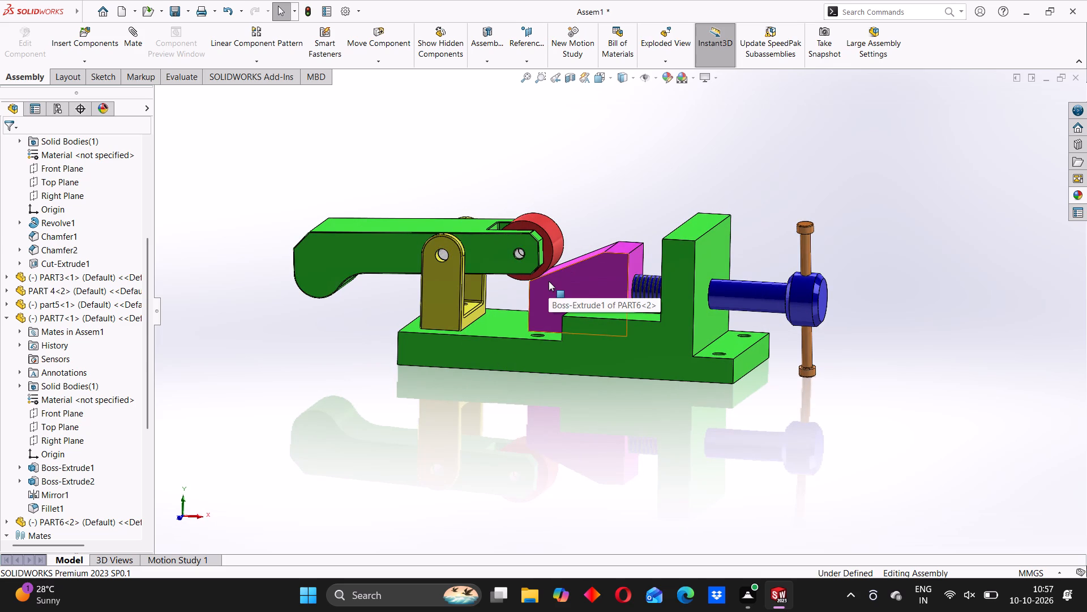
scroll(578, 279, down, 2)
scroll(574, 290, up, 3)
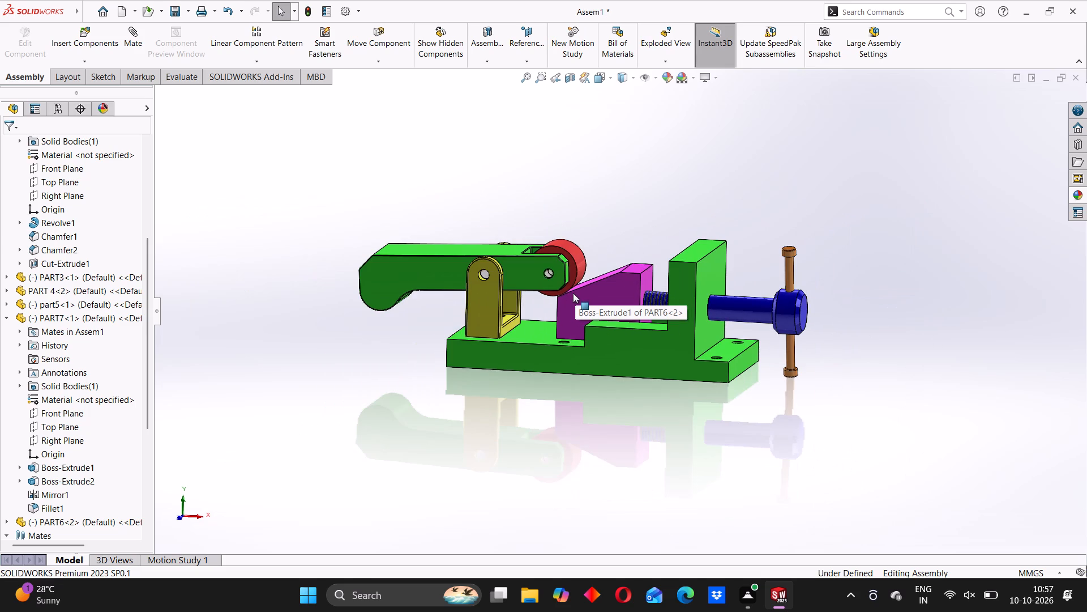
middle_drag(579, 295, 560, 301)
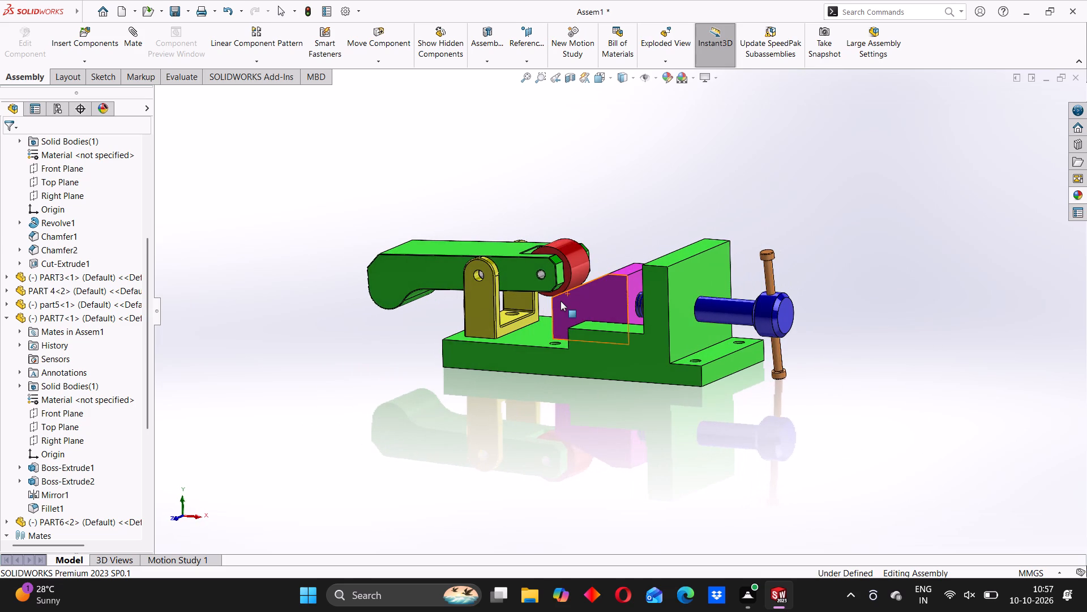
scroll(560, 301, down, 1)
middle_drag(559, 300, 556, 305)
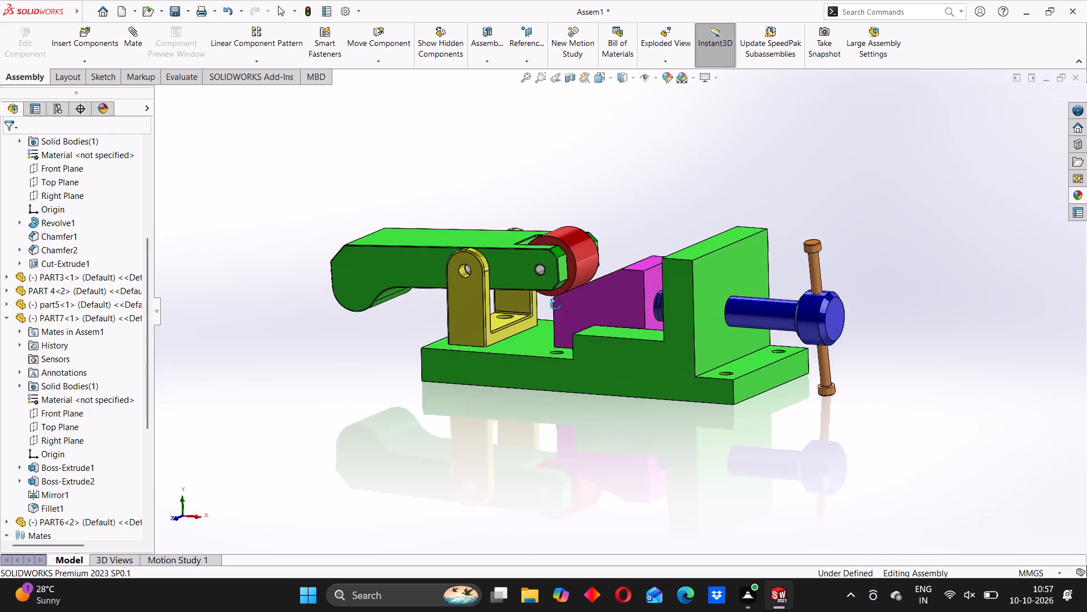
middle_drag(556, 305, 541, 320)
middle_drag(607, 338, 588, 354)
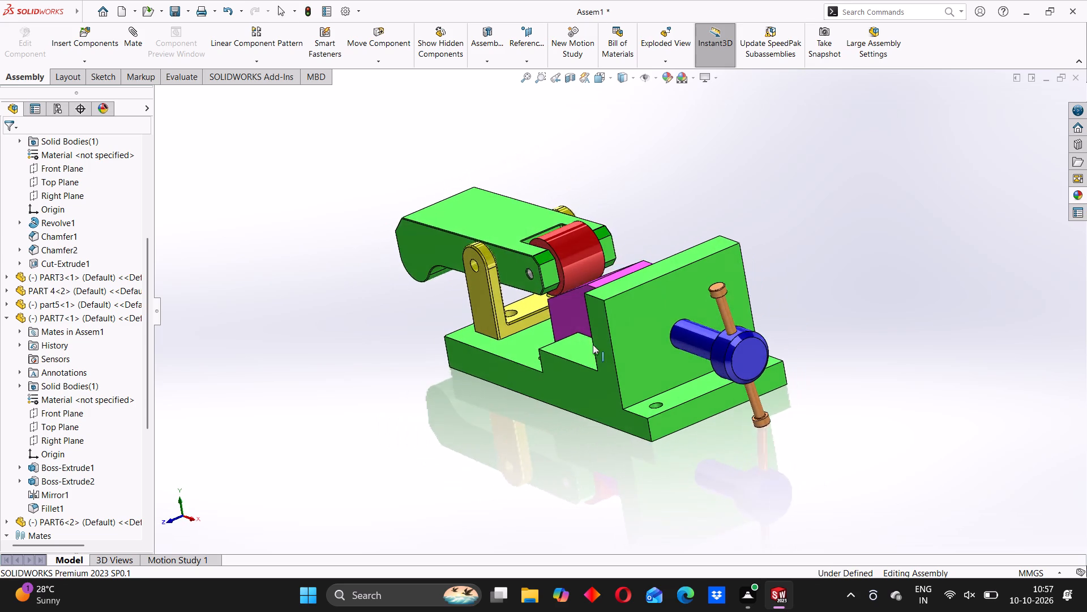
scroll(558, 316, down, 3)
Slide the magenta block back along the base towards the yellow bracket, pushing the roller end of the lever up.
middle_drag(554, 358, 619, 409)
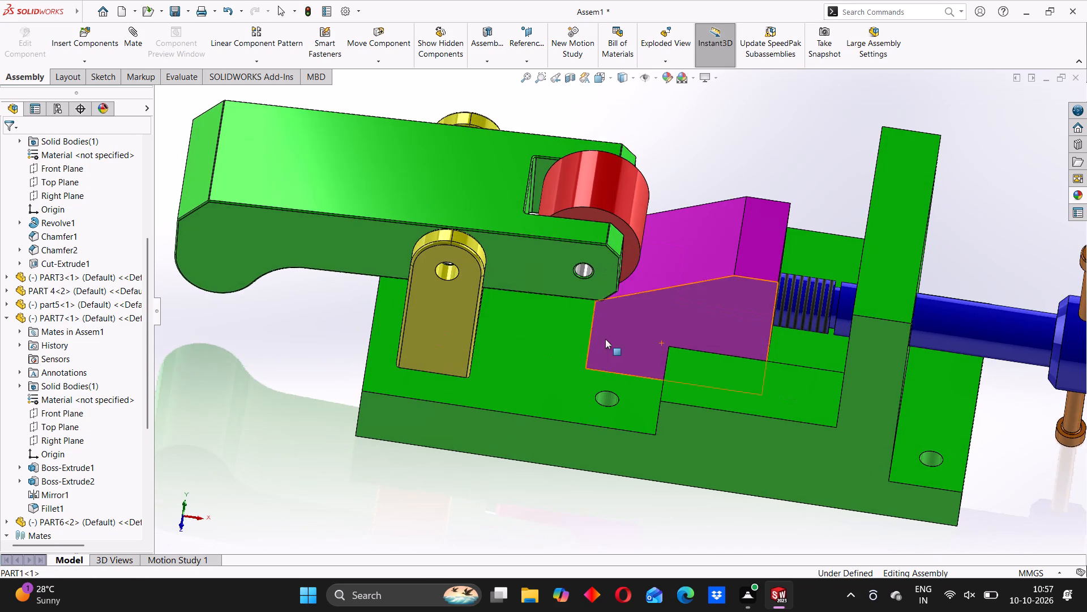
drag(702, 308, 665, 312)
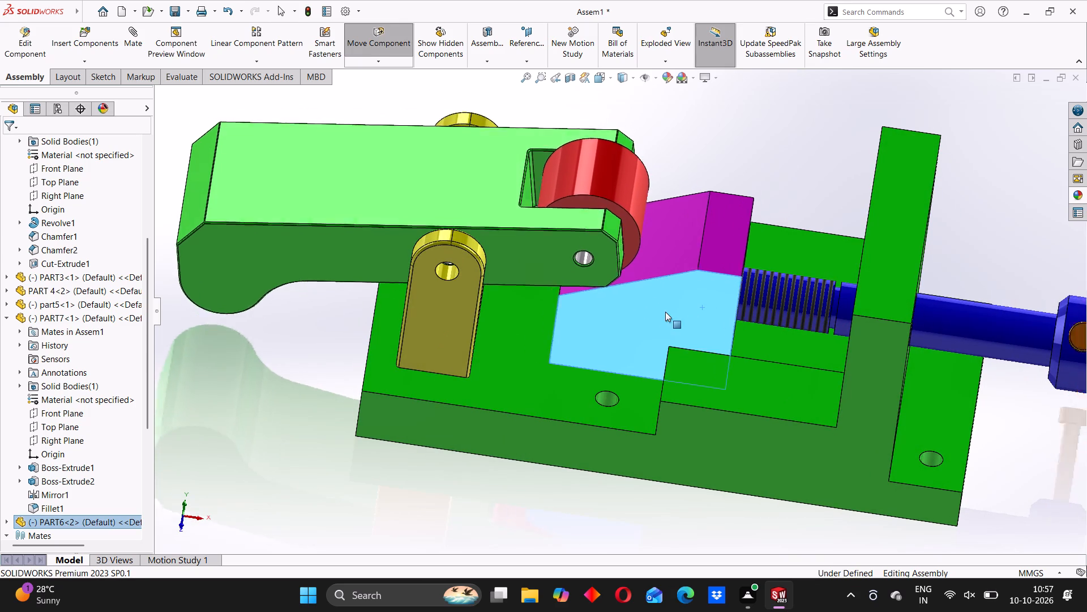
drag(665, 312, 675, 312)
middle_drag(557, 354, 549, 290)
scroll(551, 279, up, 1)
click(381, 392)
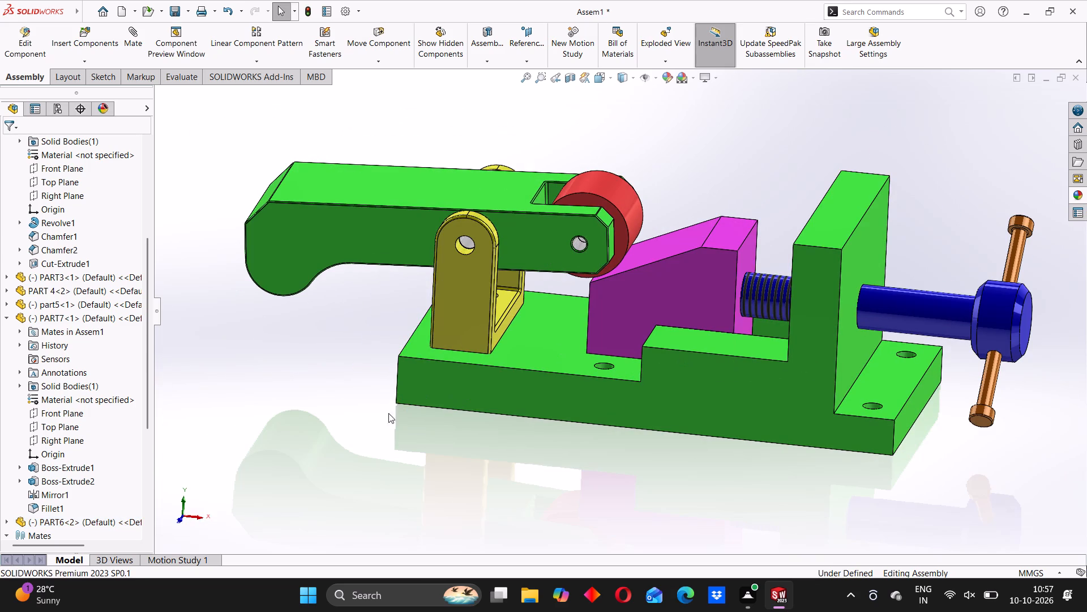
Examine the repositioned clamp as a whole, including the magenta block, upright plate and screw handle.
middle_drag(865, 380, 844, 403)
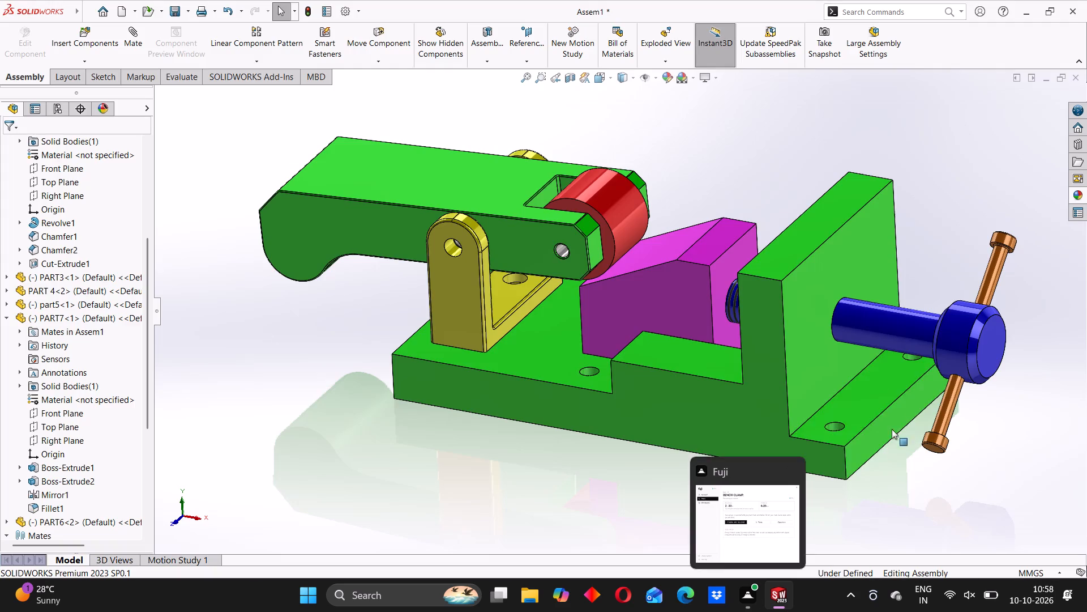
middle_drag(854, 350, 841, 356)
scroll(684, 345, up, 3)
scroll(628, 350, up, 2)
middle_drag(533, 397, 549, 373)
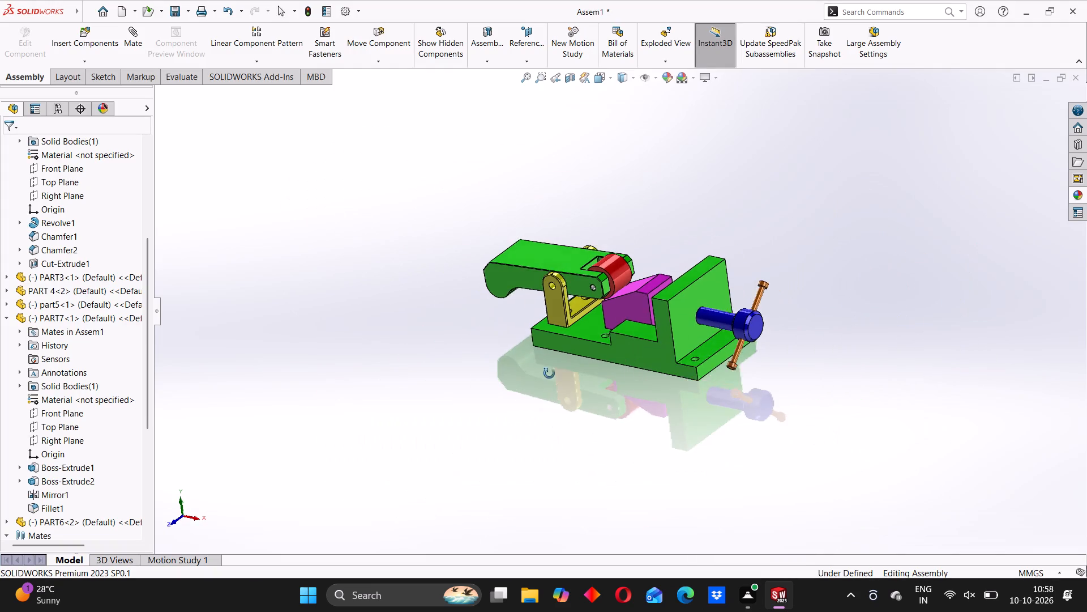
middle_drag(549, 373, 550, 372)
click(447, 325)
scroll(619, 306, down, 2)
click(619, 306)
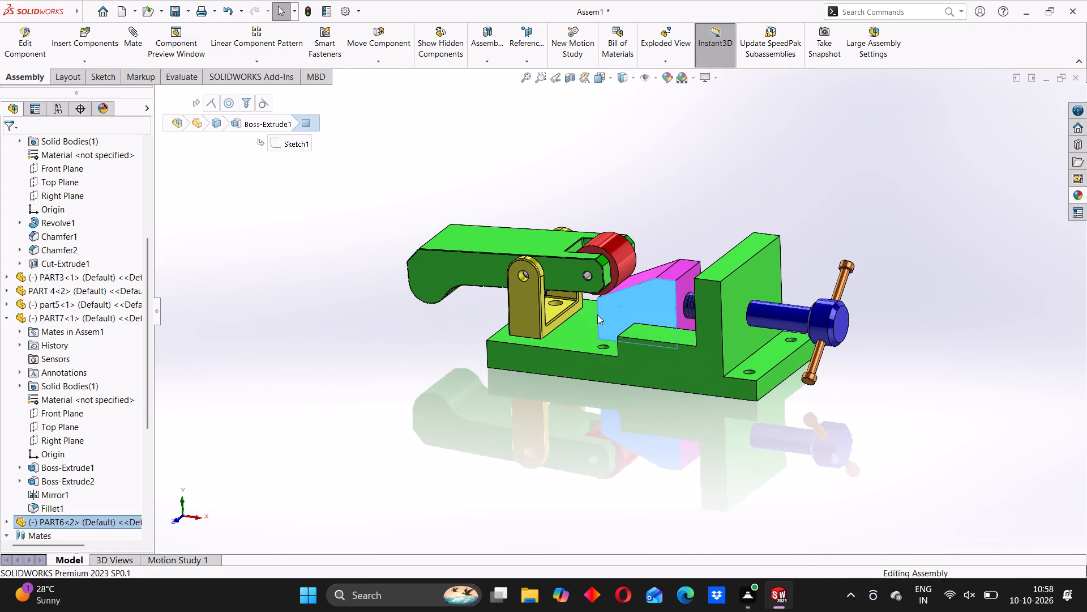
click(293, 355)
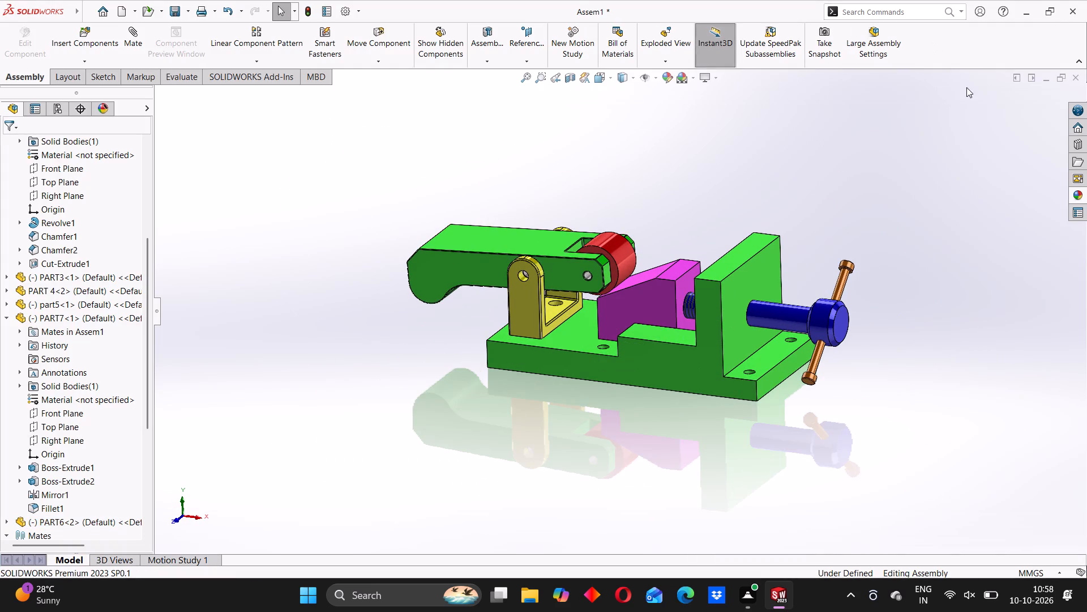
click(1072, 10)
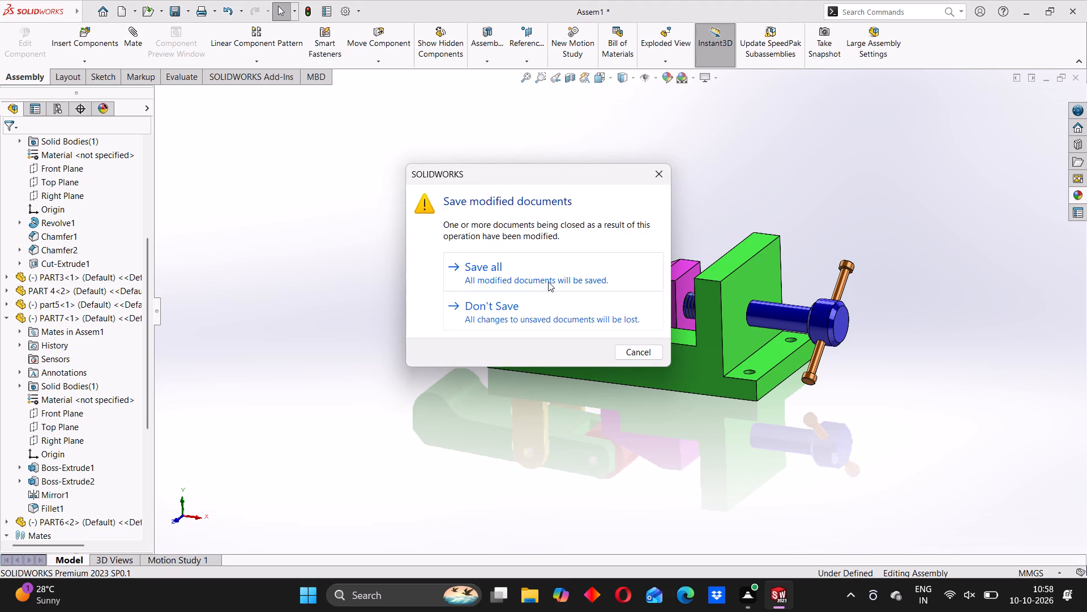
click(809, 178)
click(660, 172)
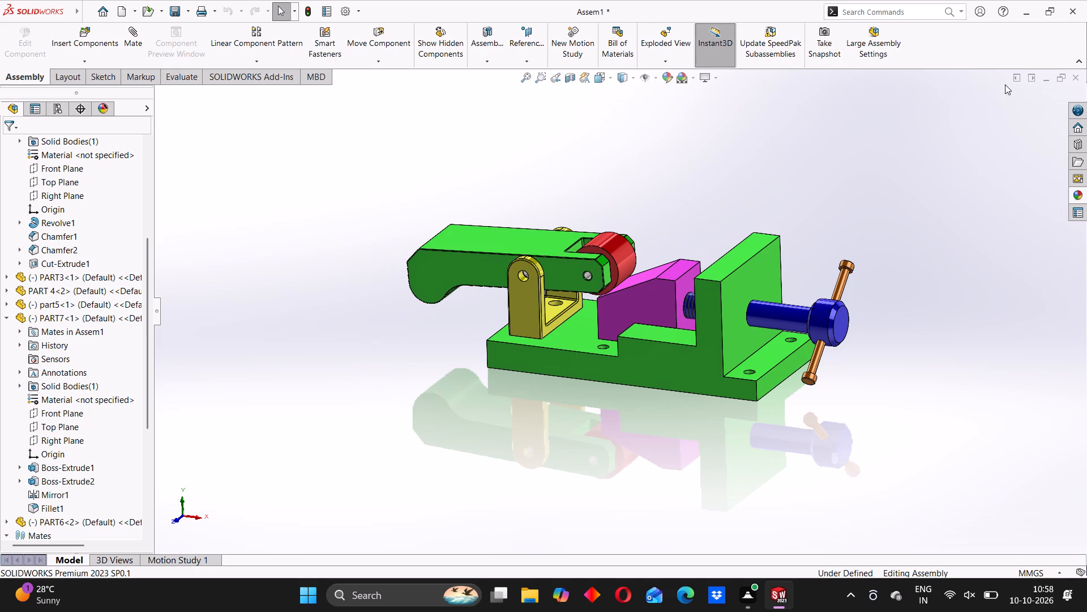
Close SOLIDWORKS with the modified clamp assembly open.
click(1079, 8)
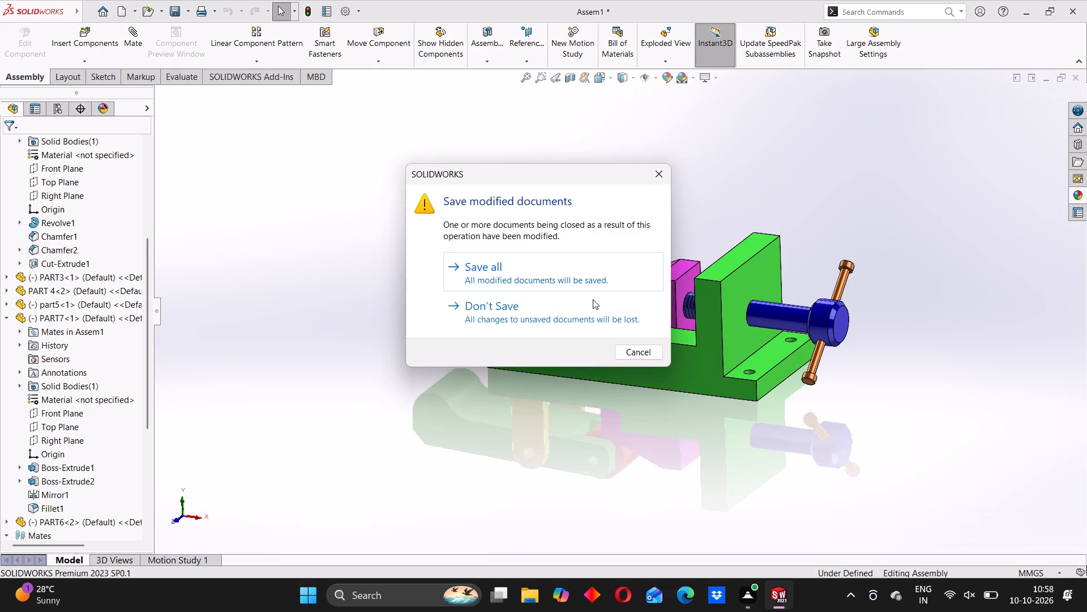